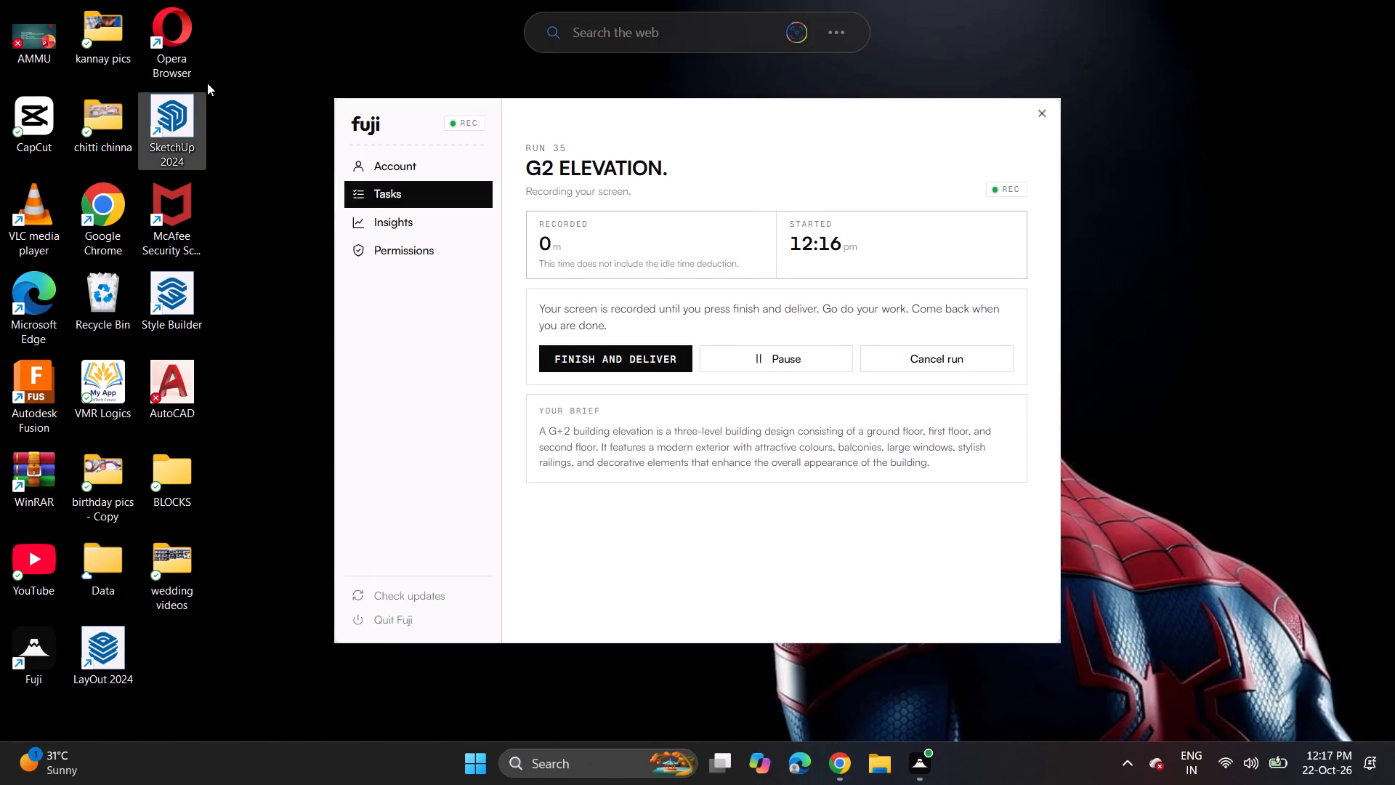
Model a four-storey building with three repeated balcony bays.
Launch SketchUp 2024 from the desktop.
{"action": "double_click", "coordinate": [179, 129]}
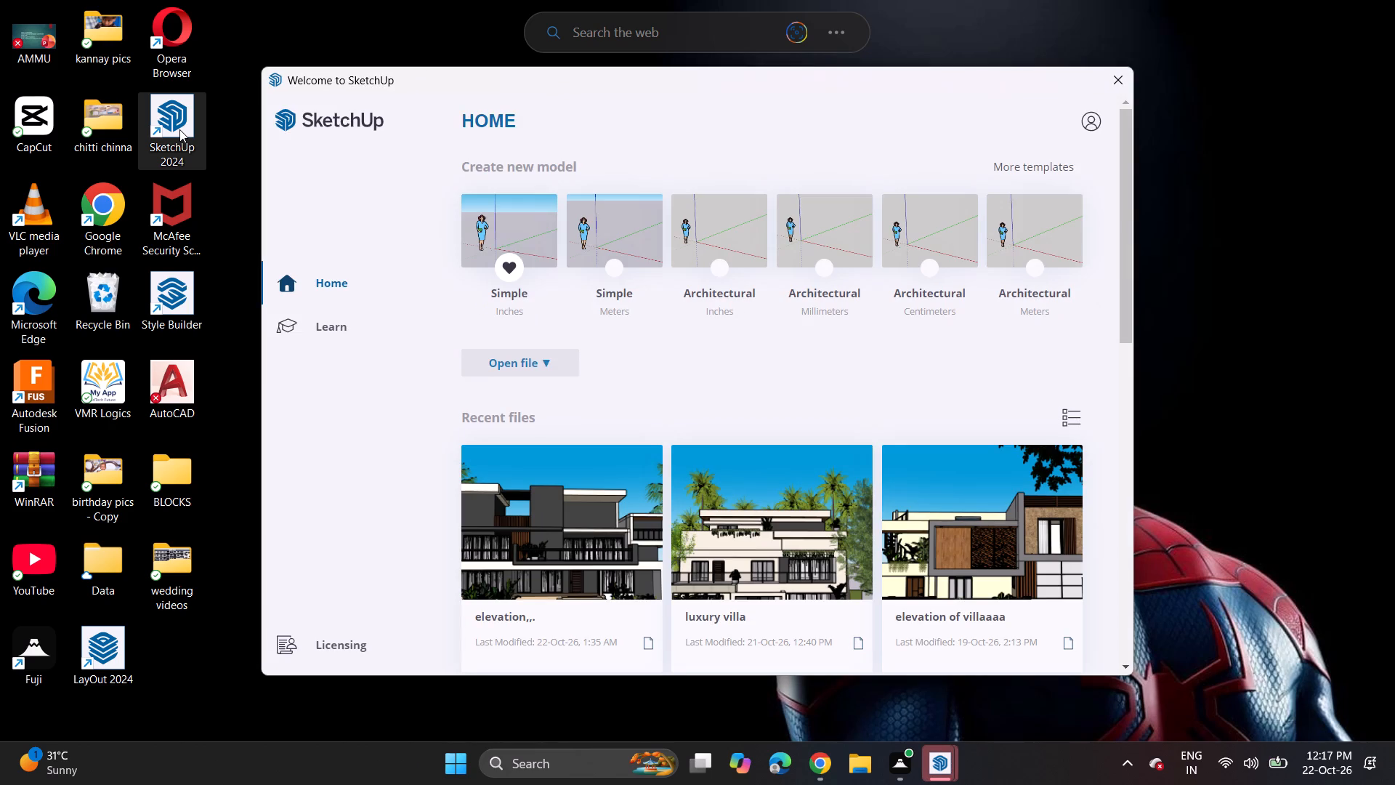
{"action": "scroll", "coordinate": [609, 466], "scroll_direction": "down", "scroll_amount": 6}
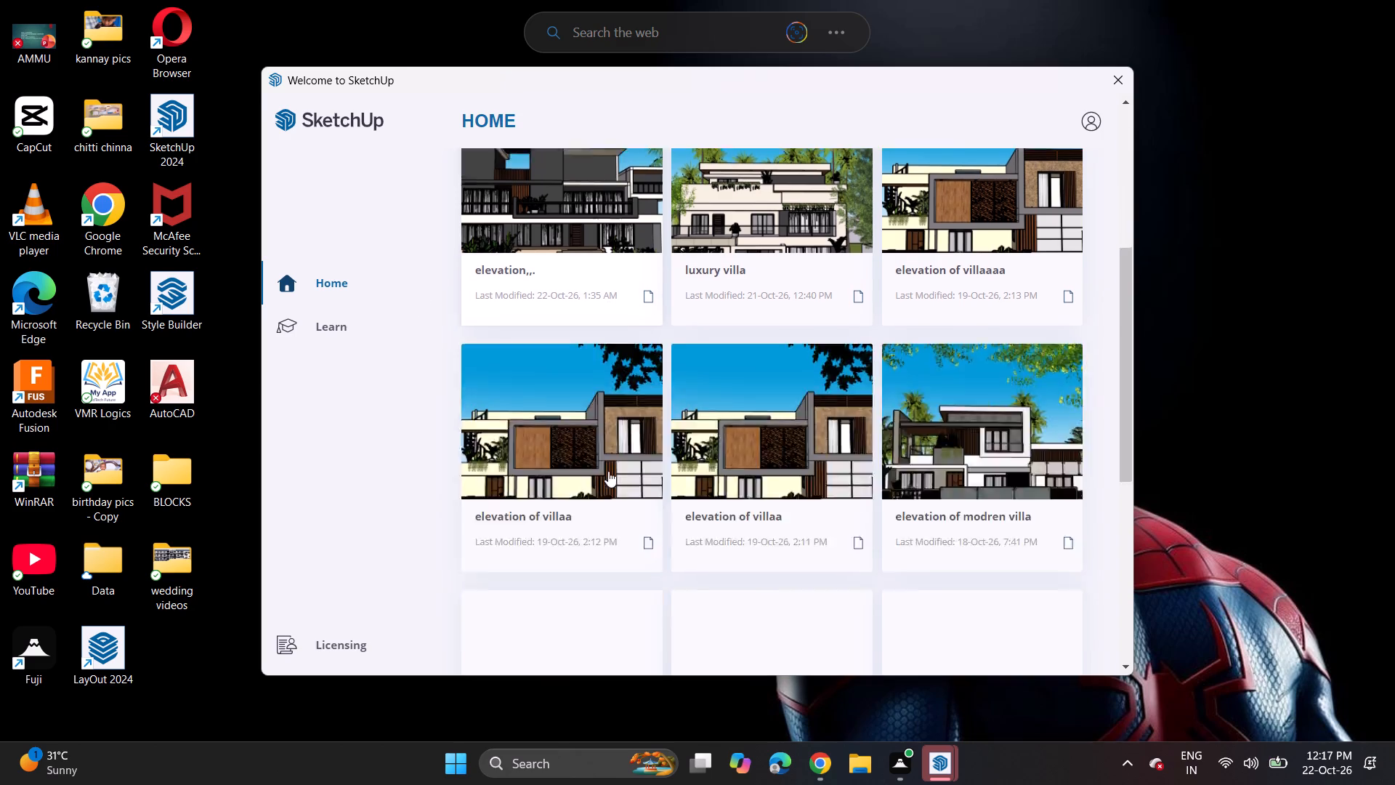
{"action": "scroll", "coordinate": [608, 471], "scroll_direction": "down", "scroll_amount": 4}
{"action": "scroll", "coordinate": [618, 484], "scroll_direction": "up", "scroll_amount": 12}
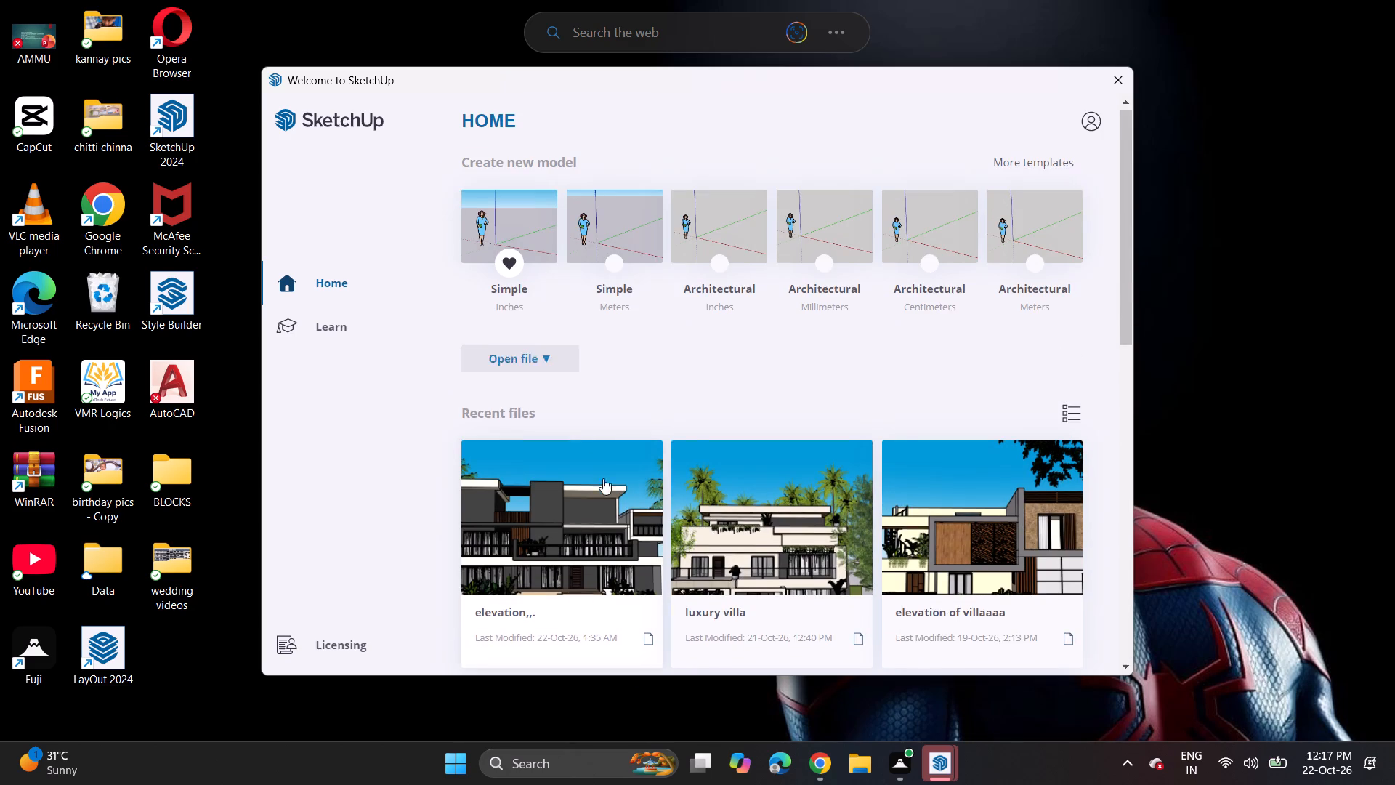
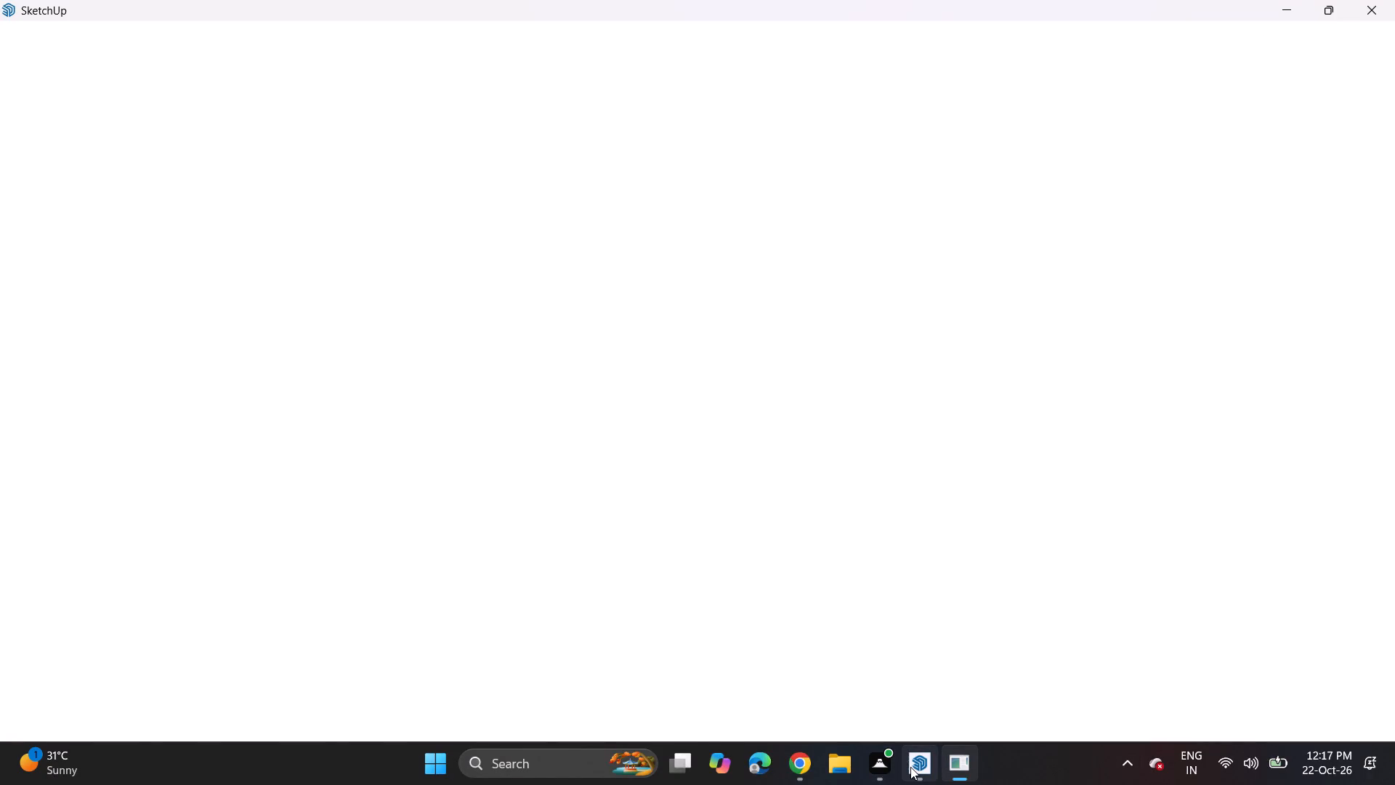
Draw a base rectangle about 18'11" by 26'6" on the ground plane beside the green axis.
{"action": "left_click", "coordinate": [976, 602]}
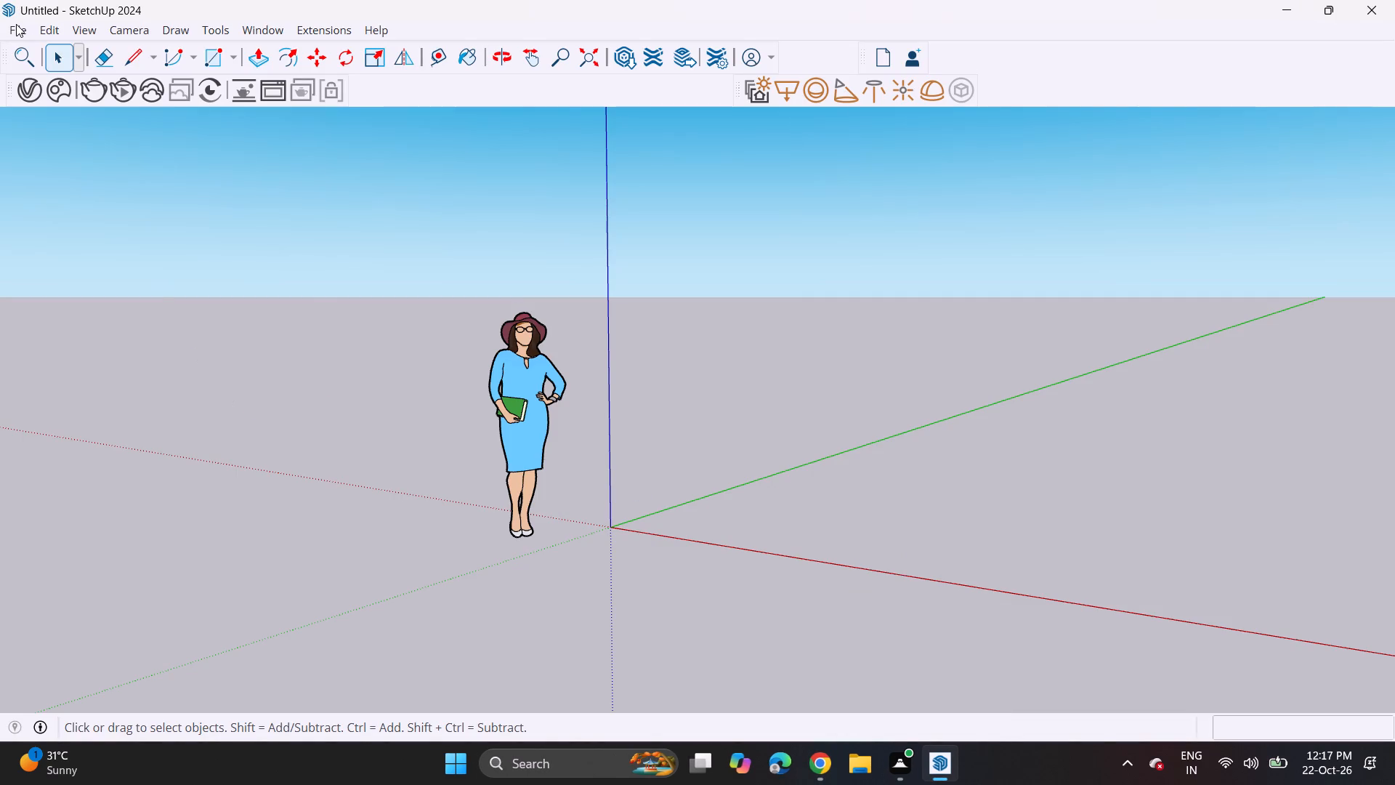
{"action": "left_click", "coordinate": [214, 49]}
{"action": "middle_click_drag", "start_coordinate": [523, 411], "coordinate": [792, 428]}
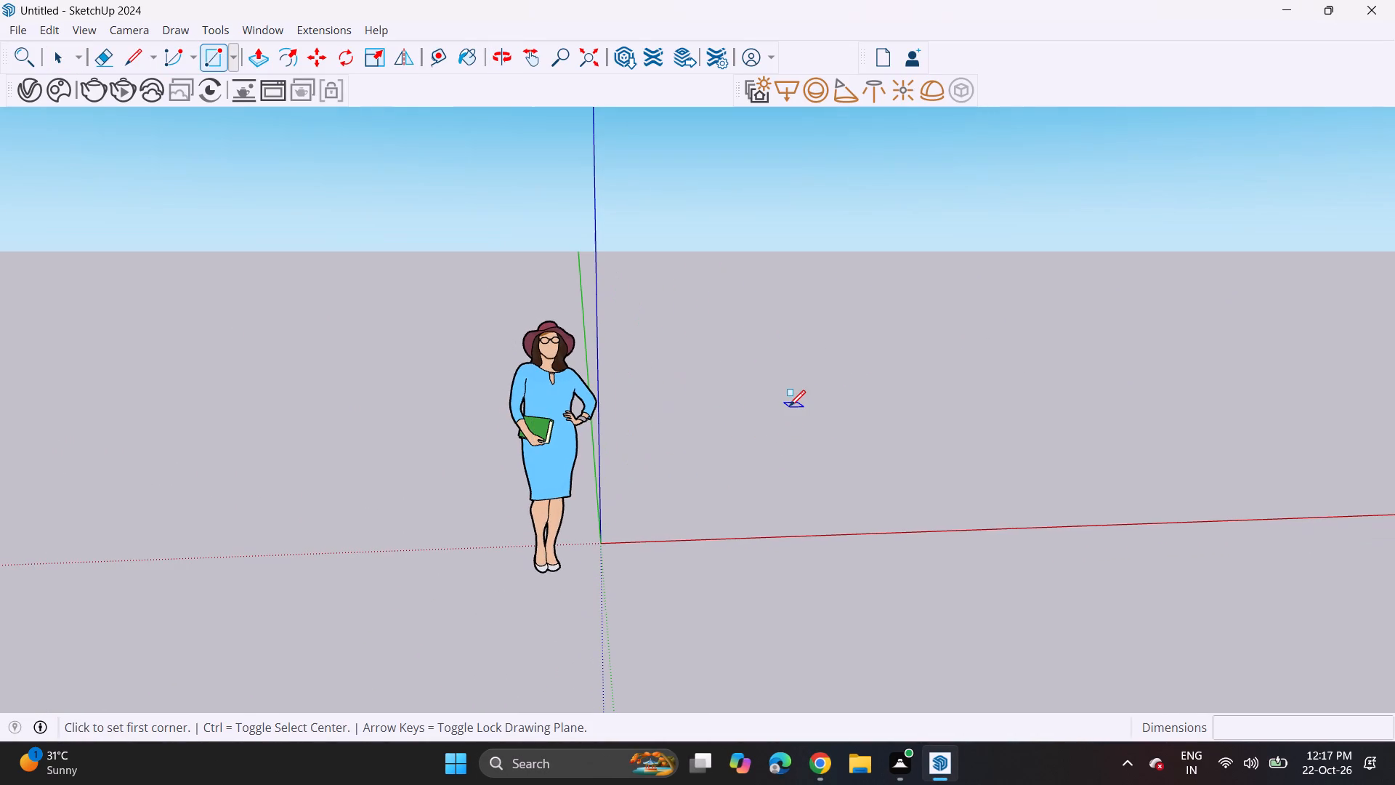
{"action": "middle_click_drag", "start_coordinate": [815, 408], "coordinate": [301, 606]}
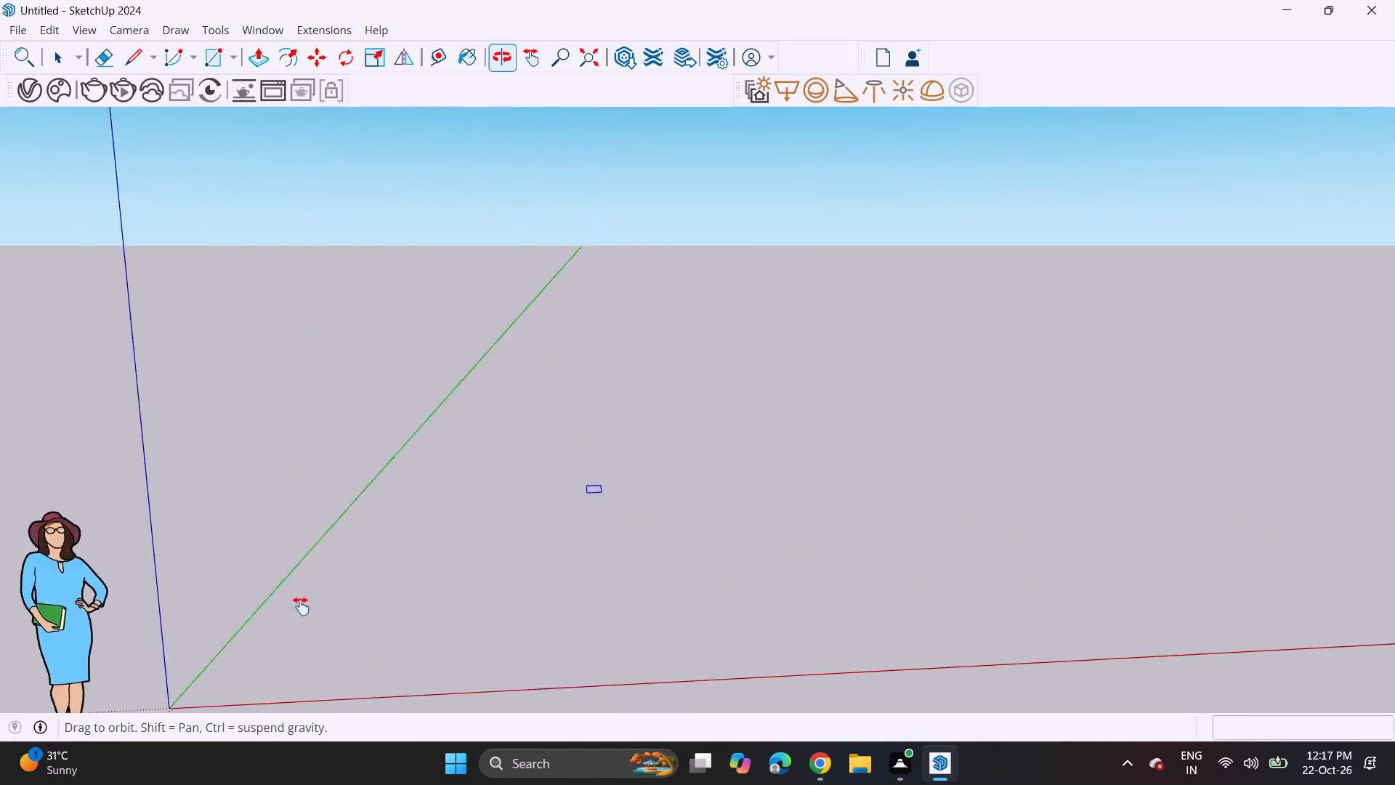
{"action": "middle_click_drag", "start_coordinate": [301, 606], "coordinate": [119, 637]}
{"action": "scroll", "coordinate": [119, 637], "scroll_direction": "up", "scroll_amount": 1}
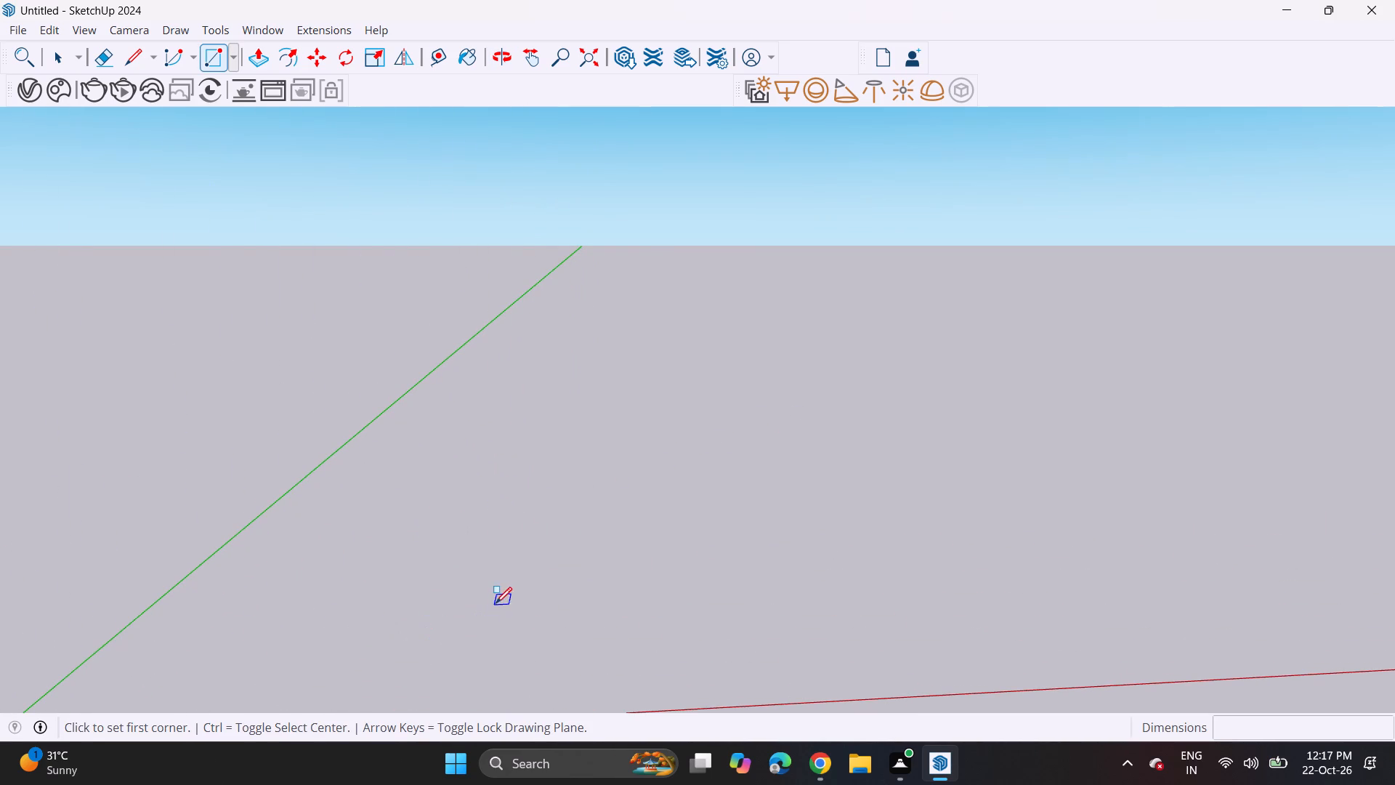
{"action": "left_click_drag", "start_coordinate": [501, 592], "coordinate": [509, 590]}
{"action": "middle_click_drag", "start_coordinate": [758, 459], "coordinate": [742, 522]}
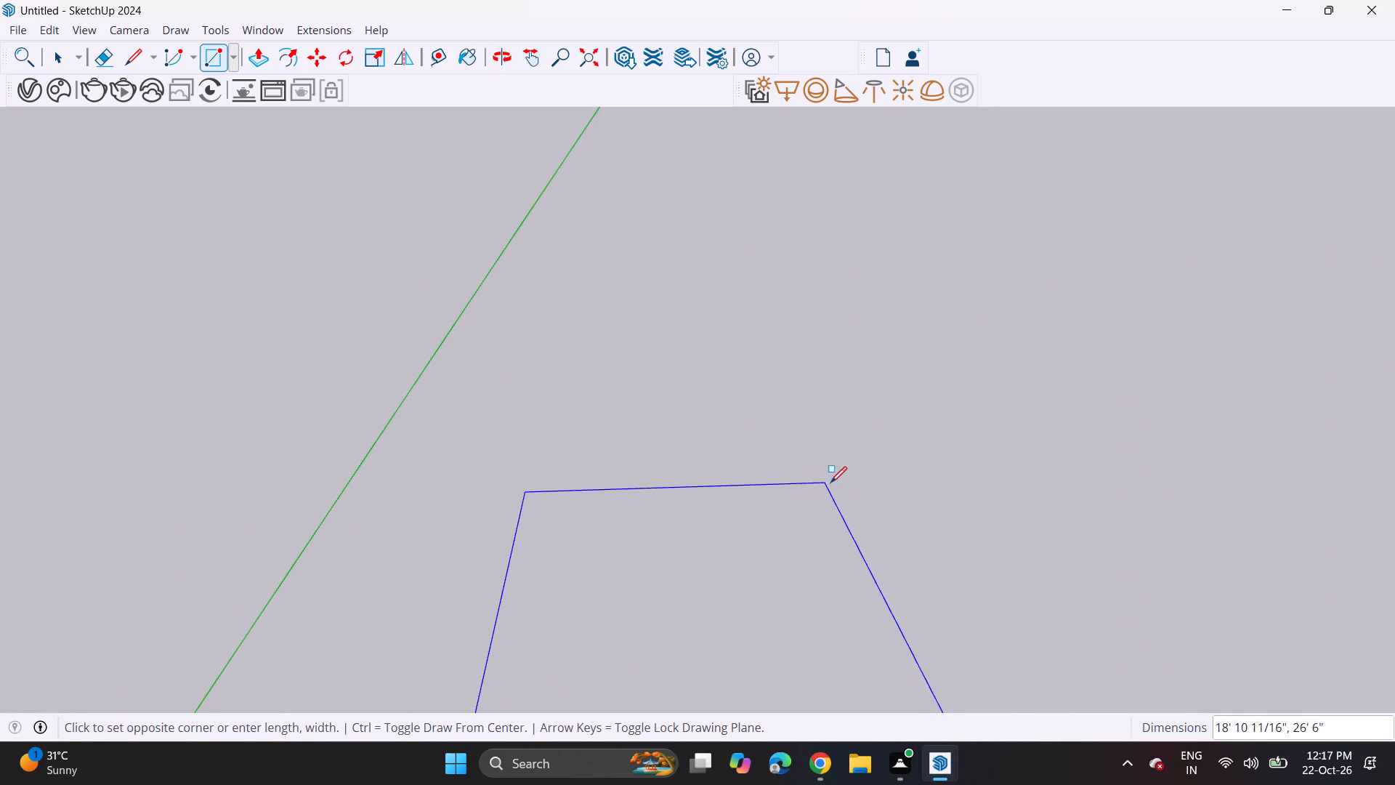
{"action": "left_click", "coordinate": [831, 483]}
{"action": "middle_click_drag", "start_coordinate": [690, 600], "coordinate": [660, 502]}
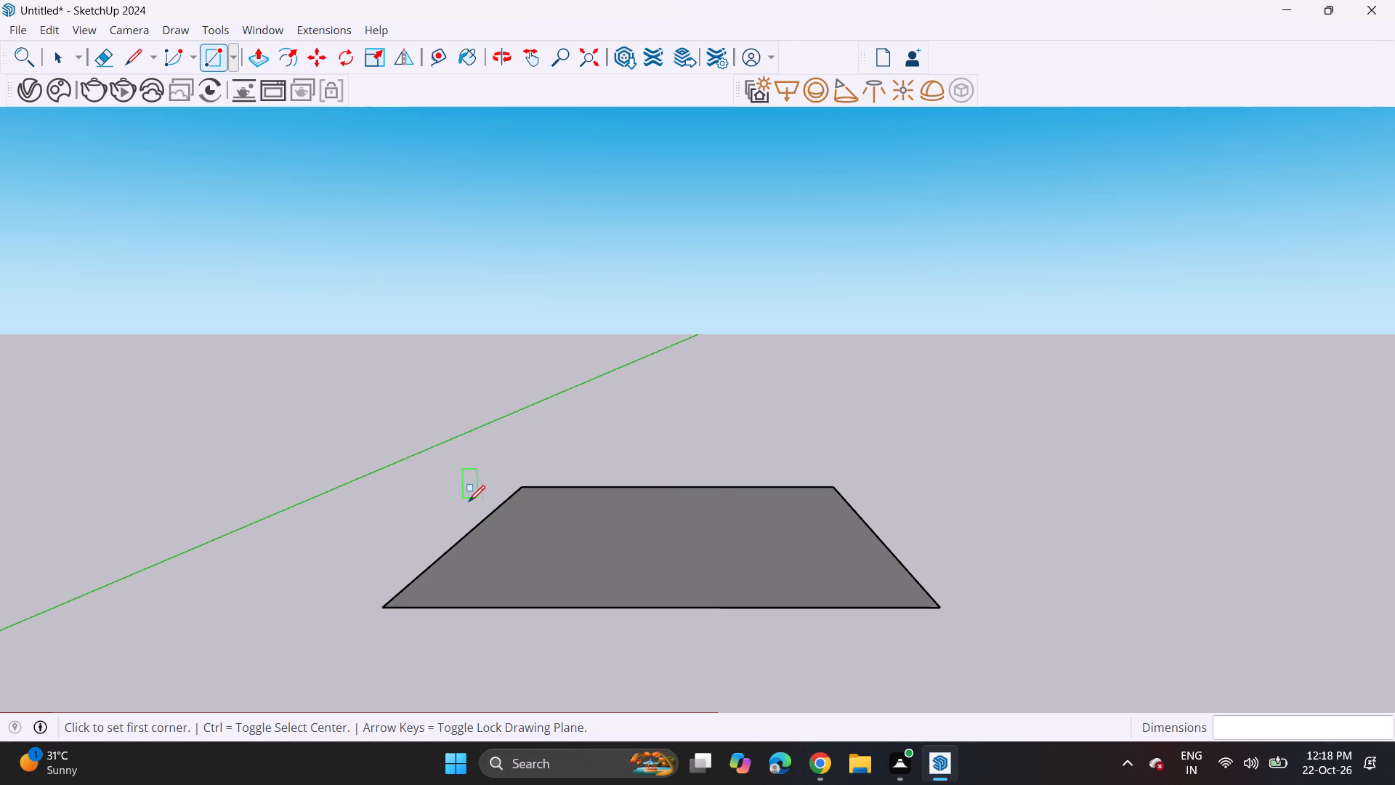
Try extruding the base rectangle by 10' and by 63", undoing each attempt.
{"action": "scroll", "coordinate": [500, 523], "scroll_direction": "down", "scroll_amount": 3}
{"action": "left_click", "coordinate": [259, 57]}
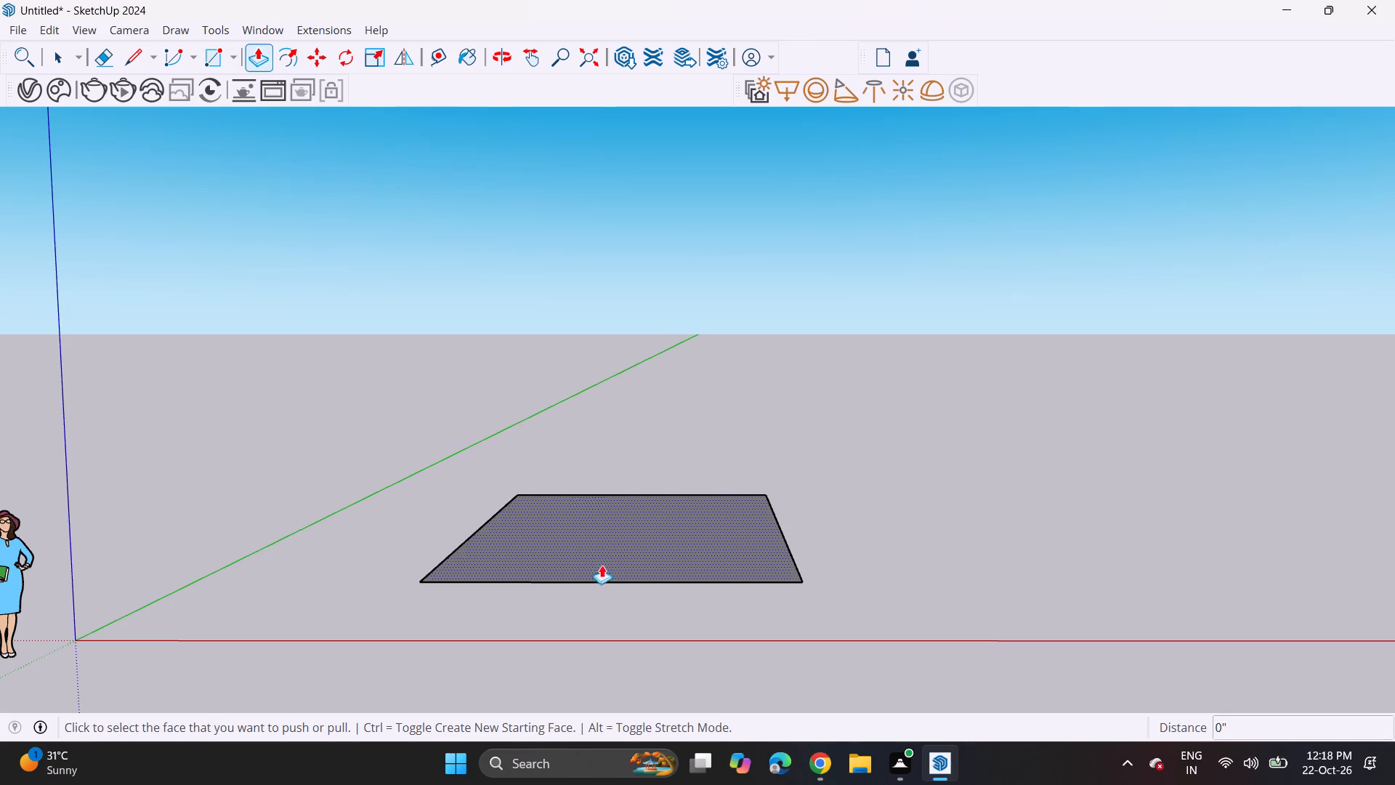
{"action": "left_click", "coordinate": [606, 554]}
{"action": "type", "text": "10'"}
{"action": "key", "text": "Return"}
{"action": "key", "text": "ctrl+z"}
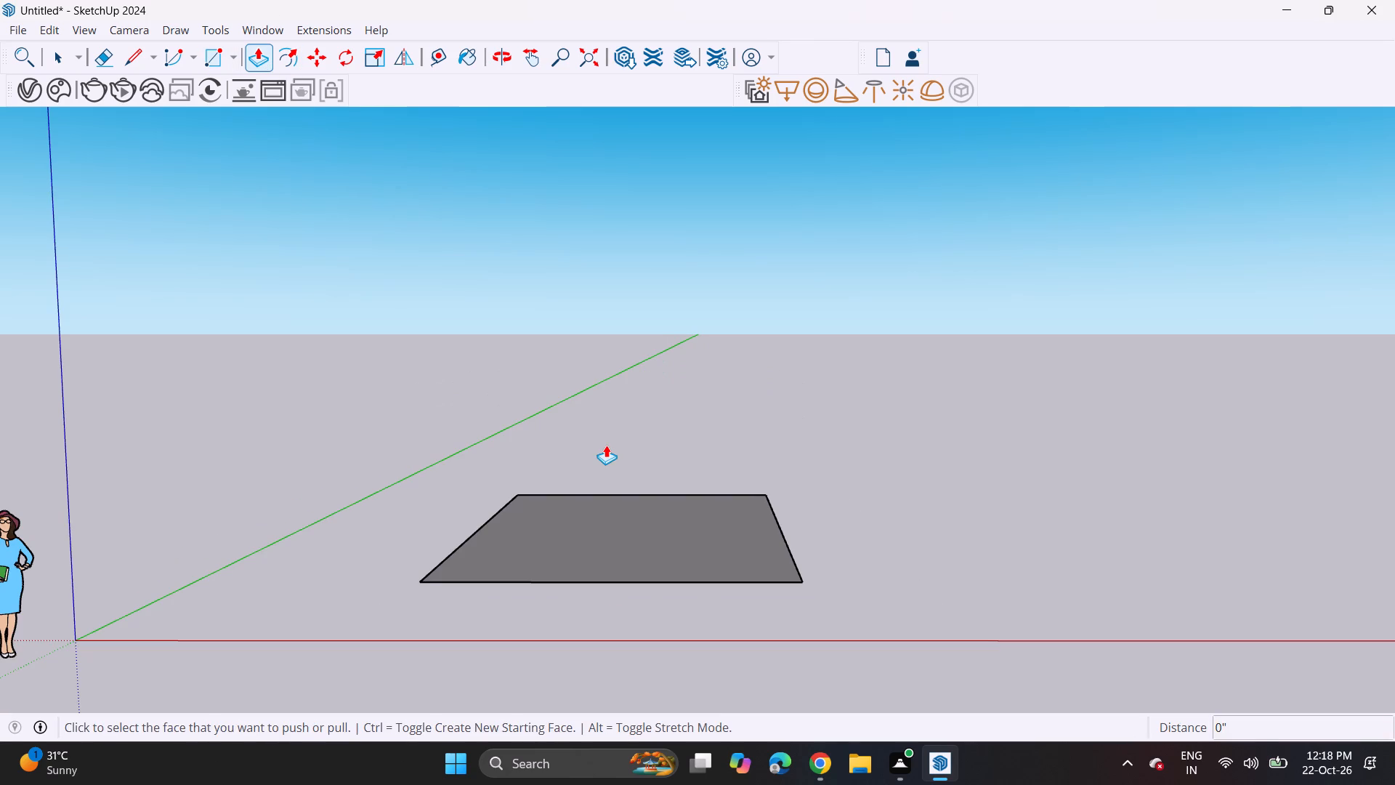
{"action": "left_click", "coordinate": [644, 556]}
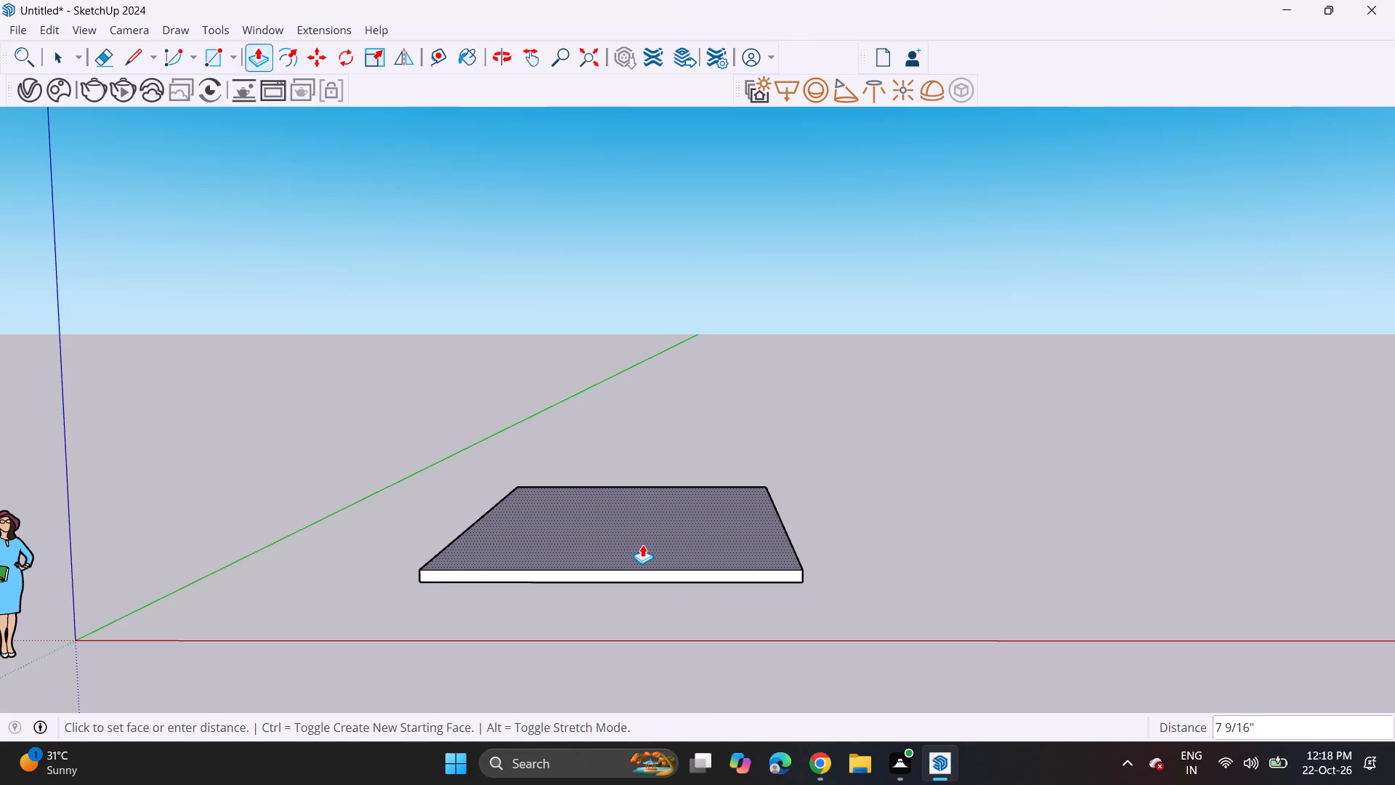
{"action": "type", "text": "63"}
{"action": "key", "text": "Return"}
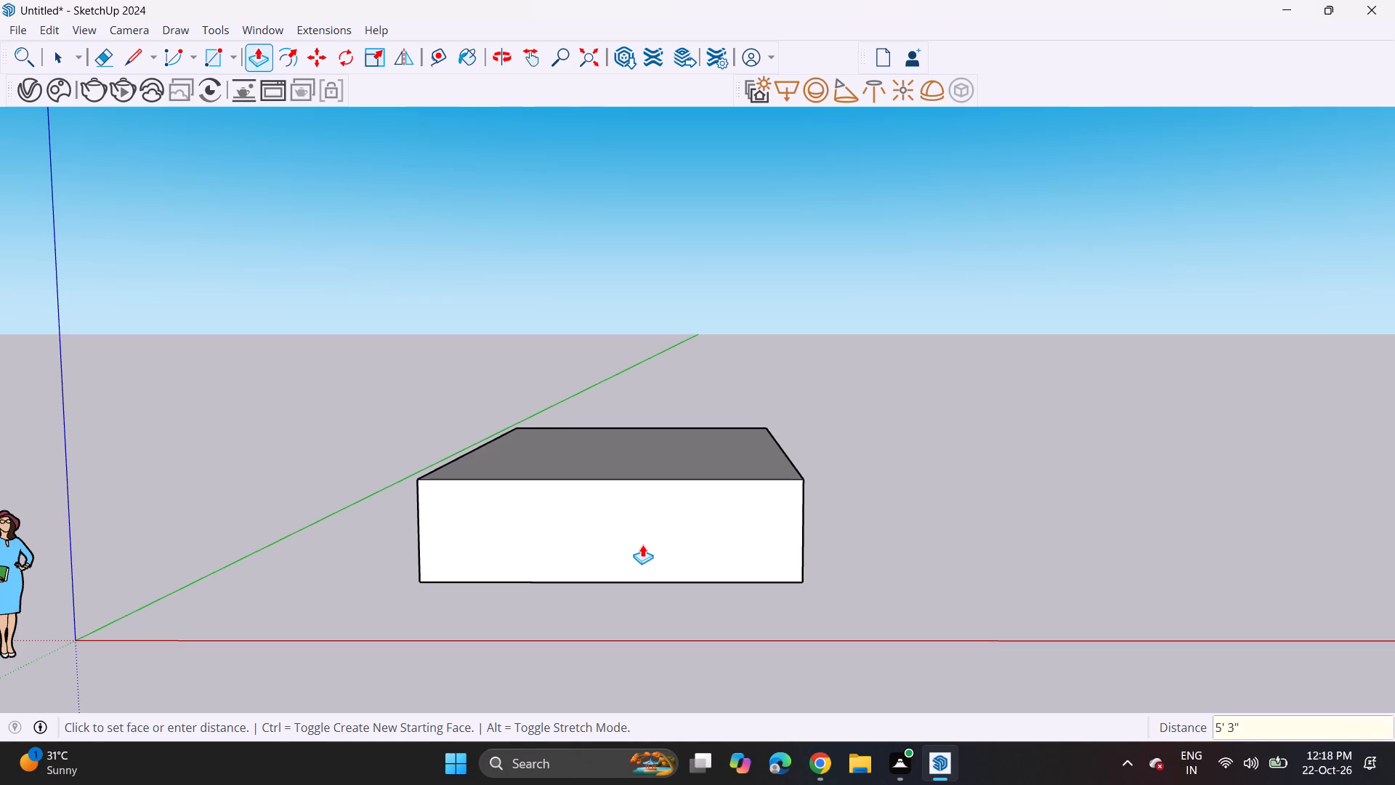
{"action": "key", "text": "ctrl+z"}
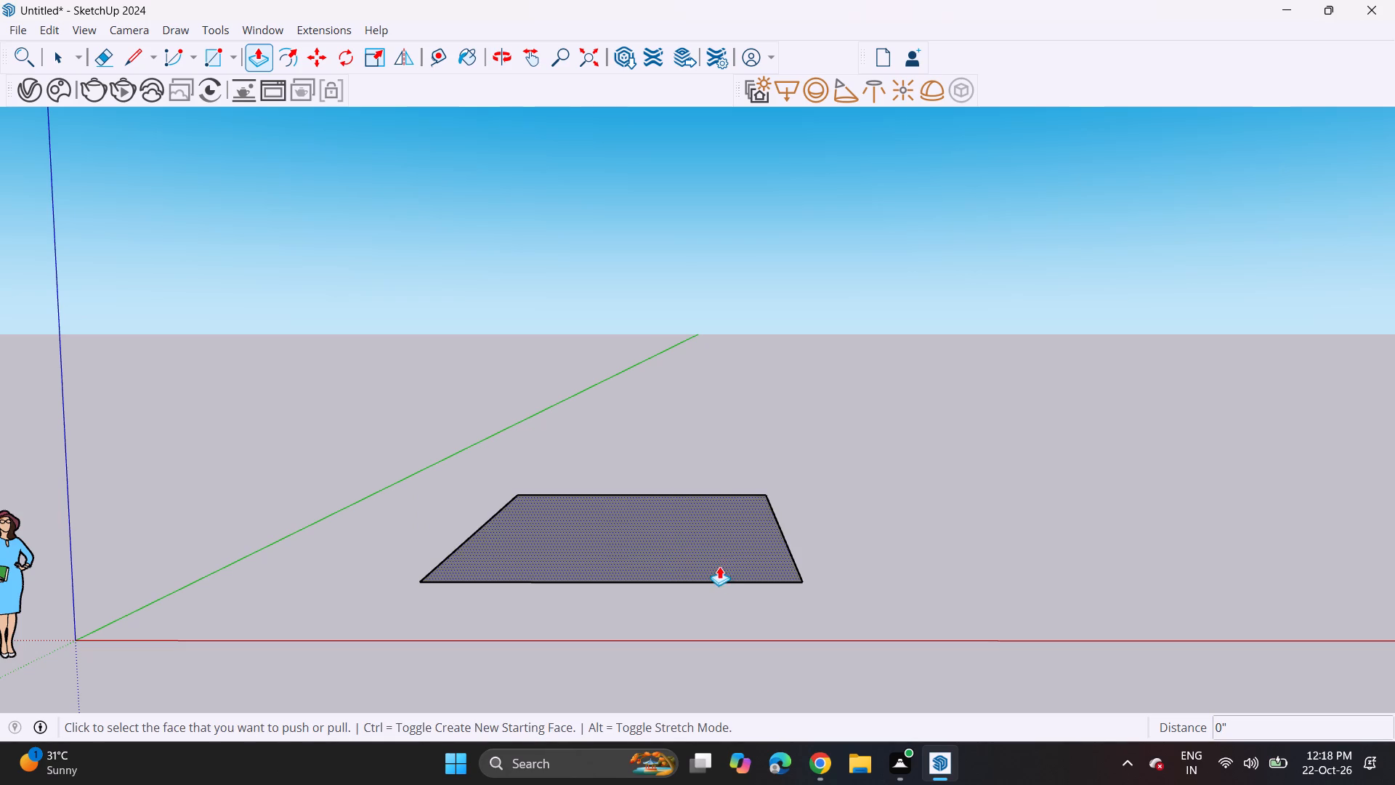
Extrude the base rectangle 6" upward to form the floor slab.
{"action": "left_click", "coordinate": [719, 566]}
{"action": "key", "text": "6"}
{"action": "key", "text": "Return"}
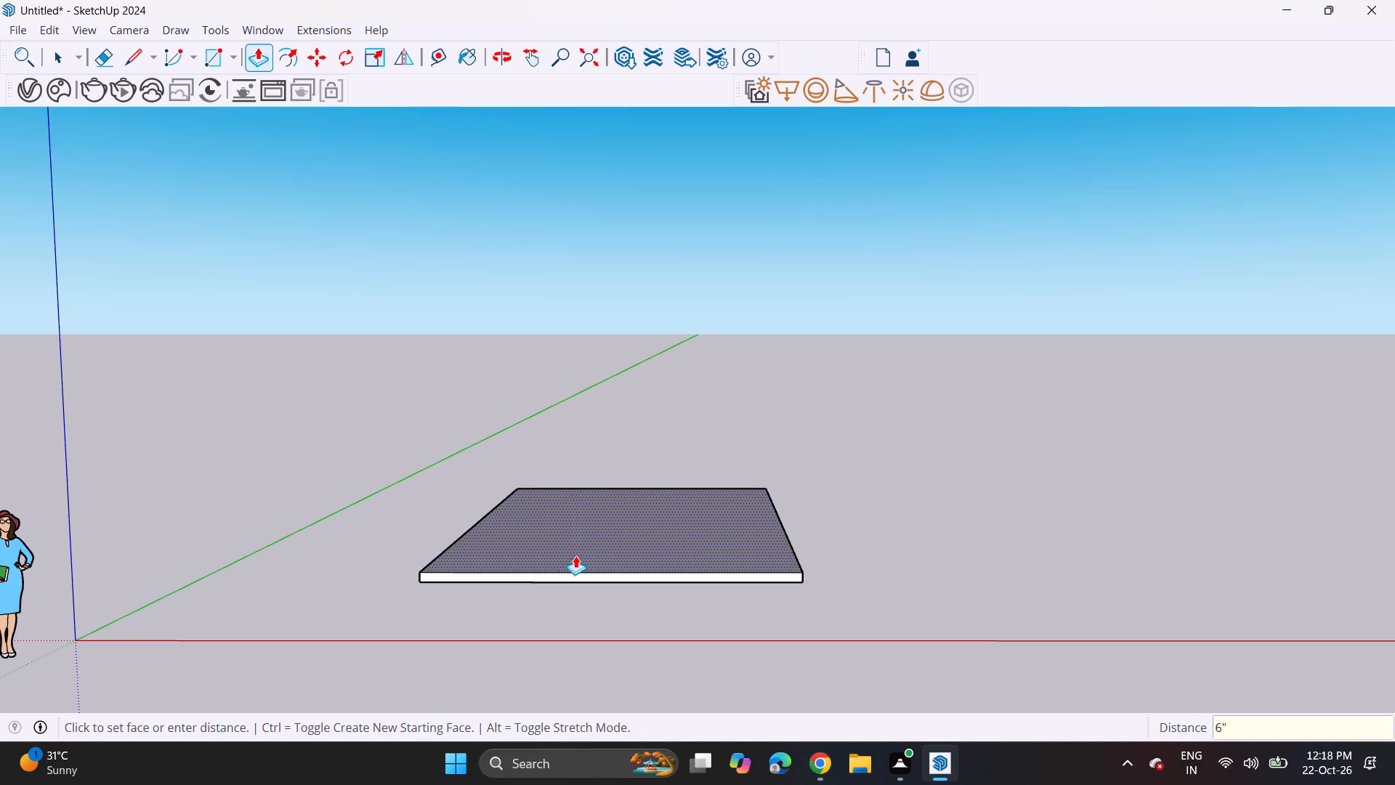
Widen the slab along the red axis by pulling its side face farthest from the origin outward about 8'3".
{"action": "middle_click_drag", "start_coordinate": [588, 507], "coordinate": [583, 552]}
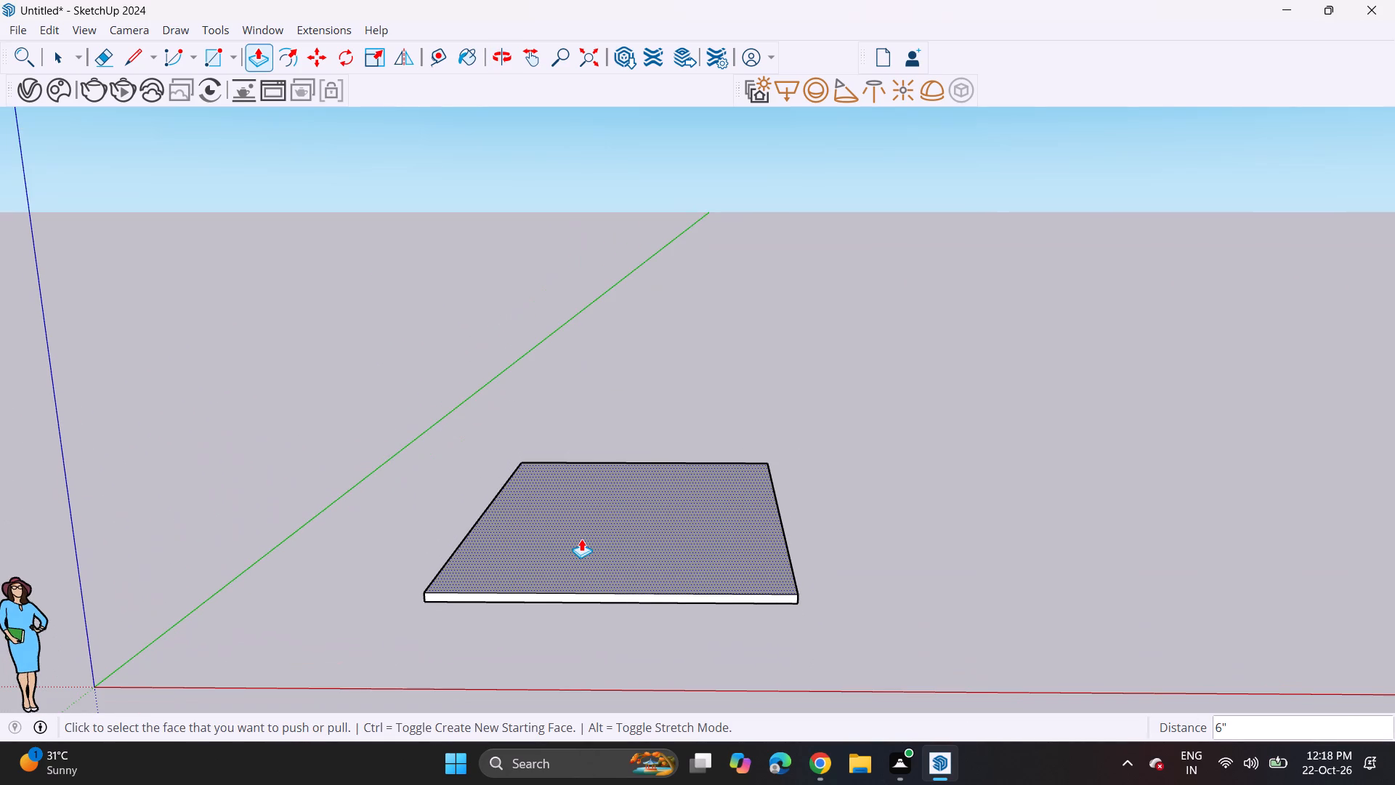
{"action": "middle_click_drag", "start_coordinate": [779, 567], "coordinate": [592, 517]}
{"action": "scroll", "coordinate": [680, 559], "scroll_direction": "up", "scroll_amount": 3}
{"action": "left_click", "coordinate": [688, 579]}
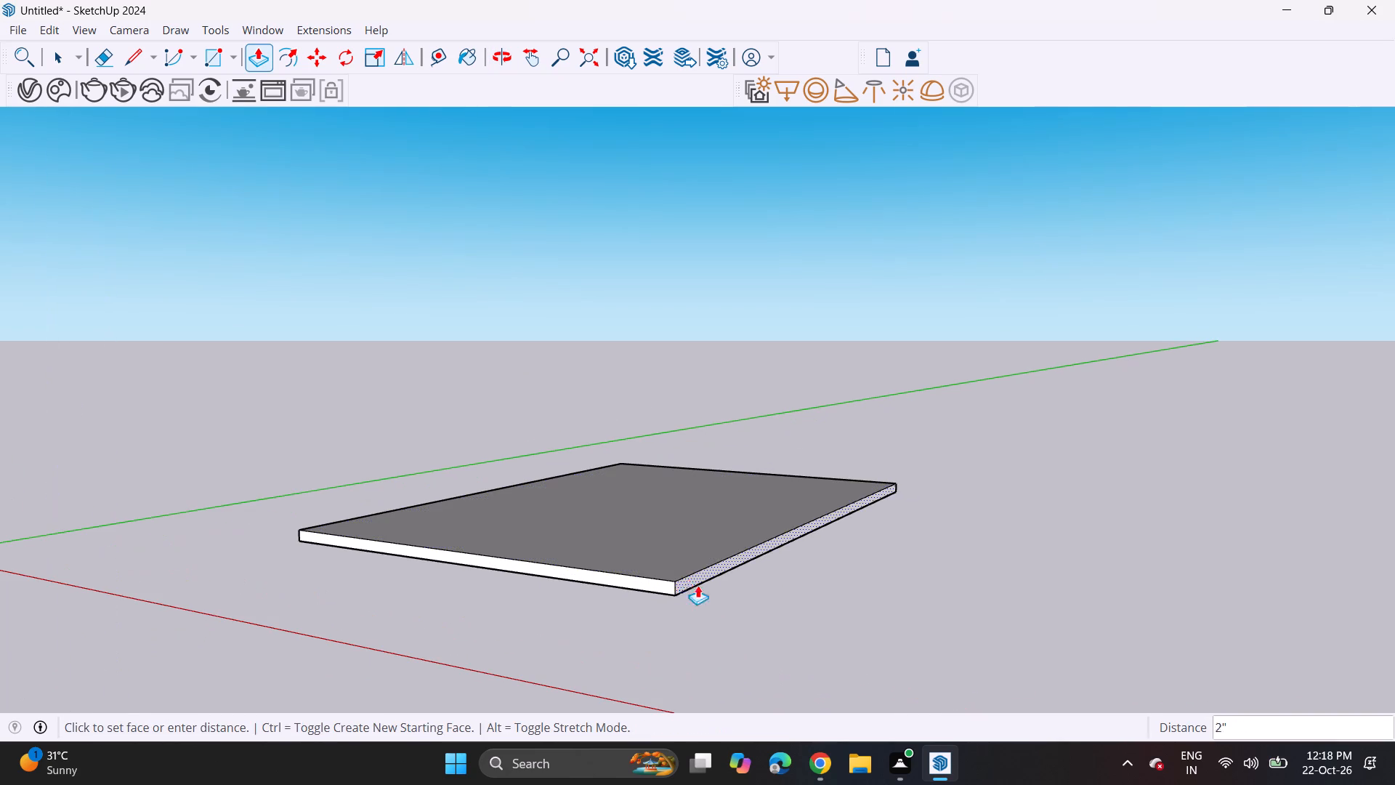
{"action": "left_click", "coordinate": [910, 648]}
Draw a column footprint about 1'1" square on the slab's top face, near the front corner closest to the origin.
{"action": "middle_click_drag", "start_coordinate": [987, 526], "coordinate": [1009, 525]}
{"action": "middle_click_drag", "start_coordinate": [552, 594], "coordinate": [730, 587]}
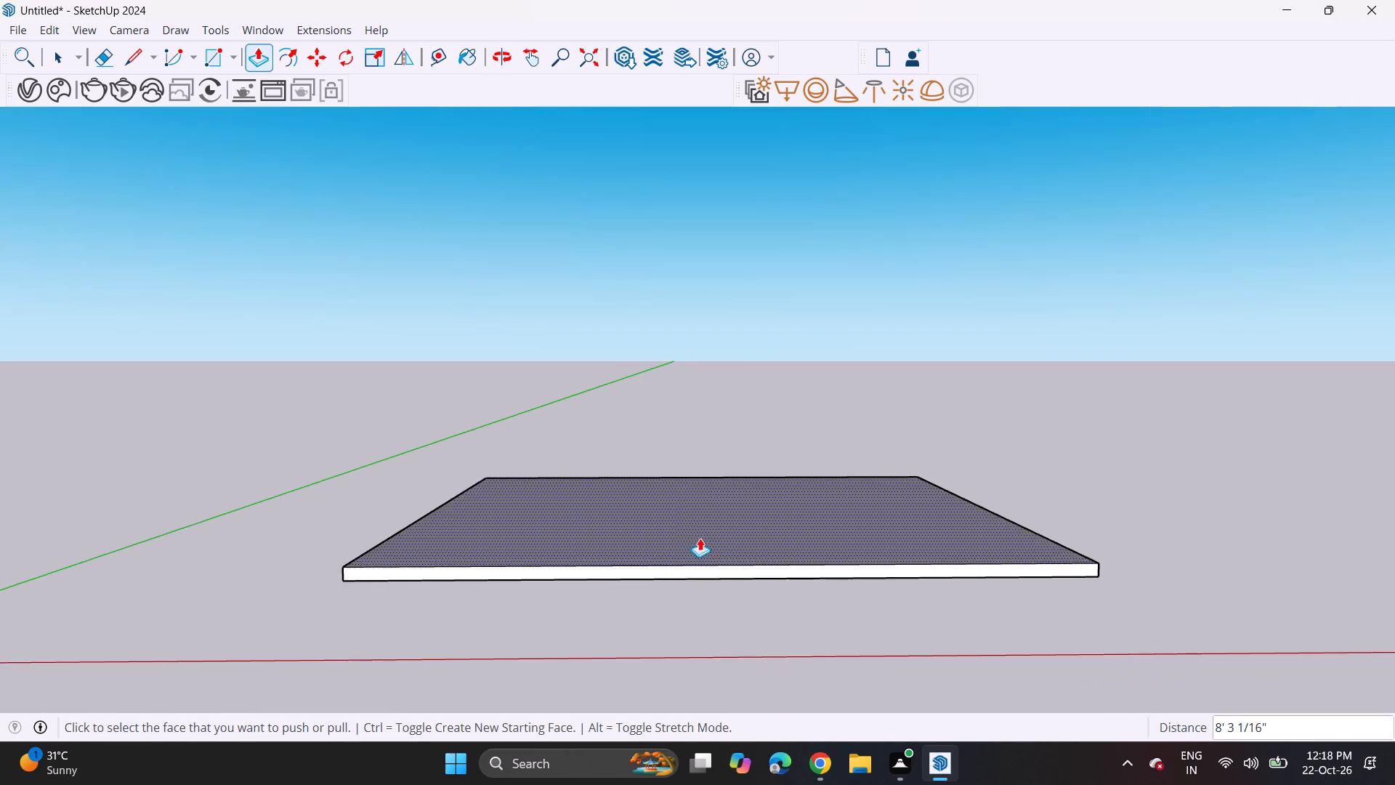
{"action": "scroll", "coordinate": [684, 556], "scroll_direction": "down", "scroll_amount": 4}
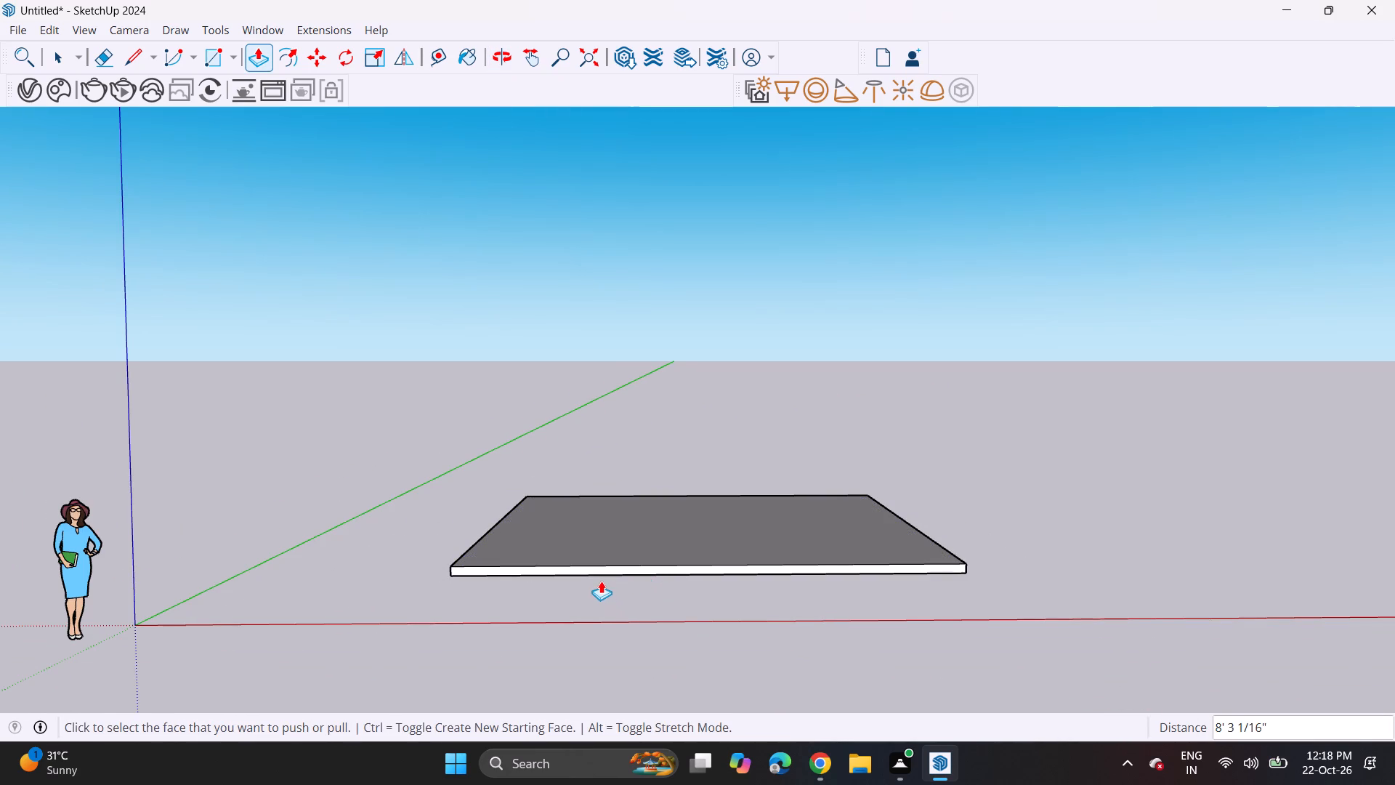
{"action": "middle_click_drag", "start_coordinate": [601, 581], "coordinate": [614, 682], "text": "shift"}
{"action": "middle_click_drag", "start_coordinate": [646, 575], "coordinate": [625, 572]}
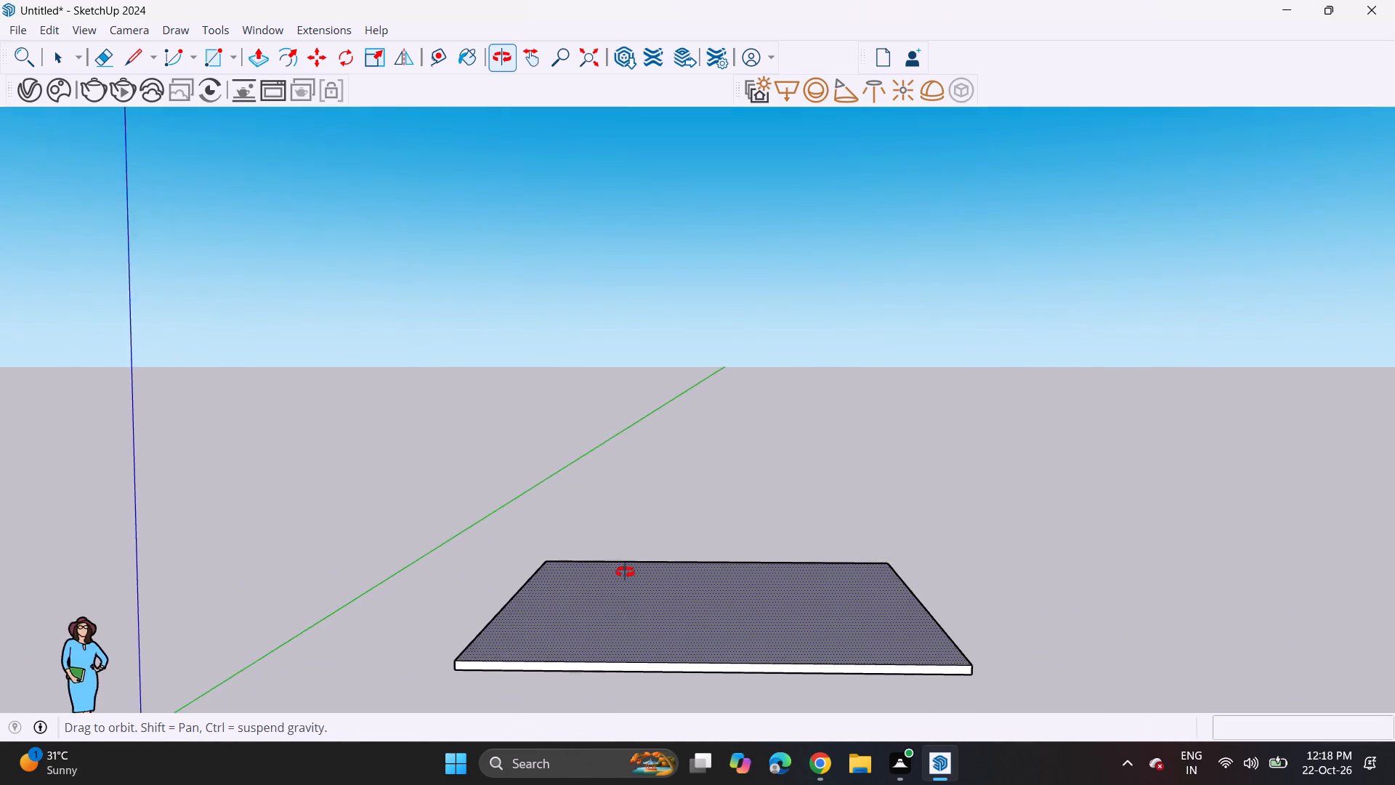
{"action": "middle_click_drag", "start_coordinate": [625, 572], "coordinate": [619, 603]}
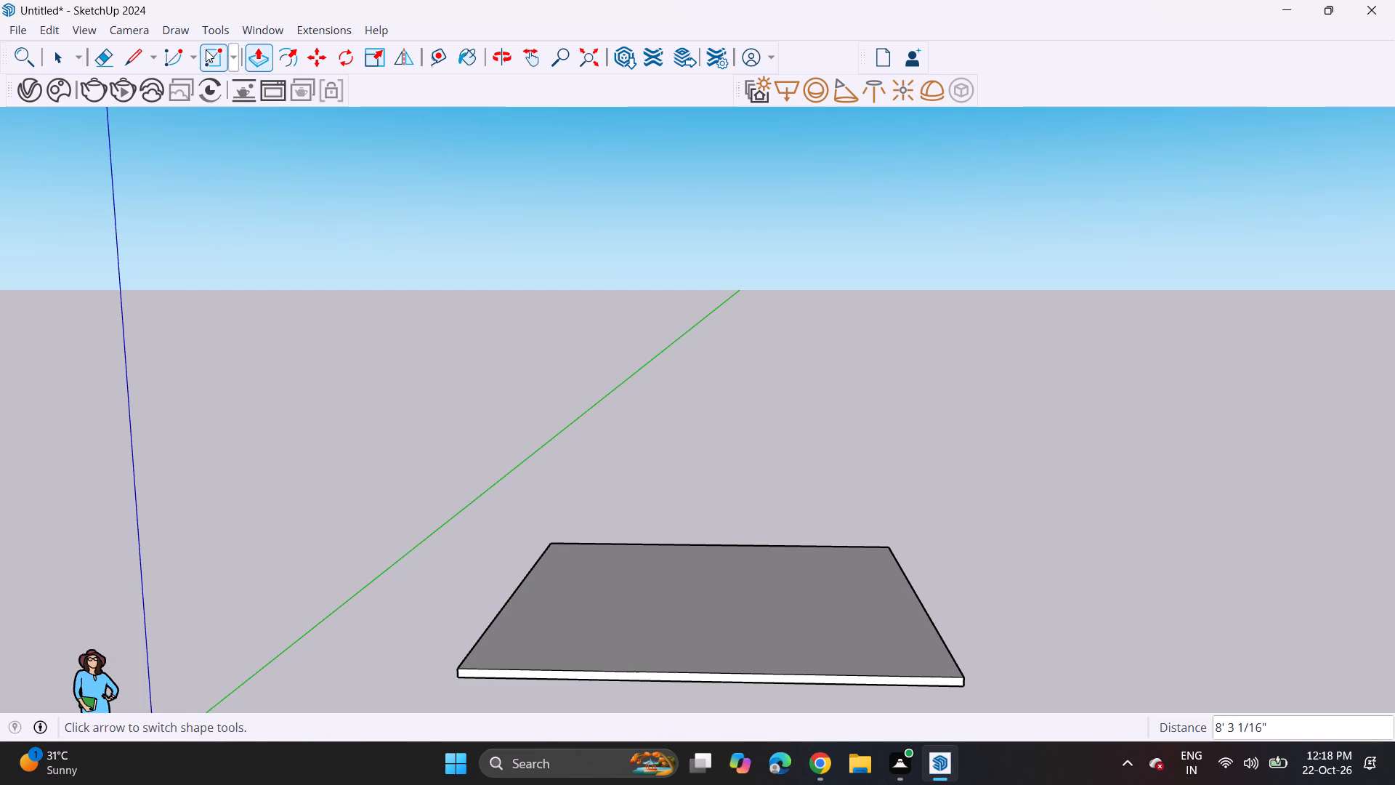
{"action": "left_click", "coordinate": [206, 49]}
{"action": "middle_click_drag", "start_coordinate": [562, 500], "coordinate": [562, 583]}
{"action": "middle_click_drag", "start_coordinate": [542, 623], "coordinate": [548, 521]}
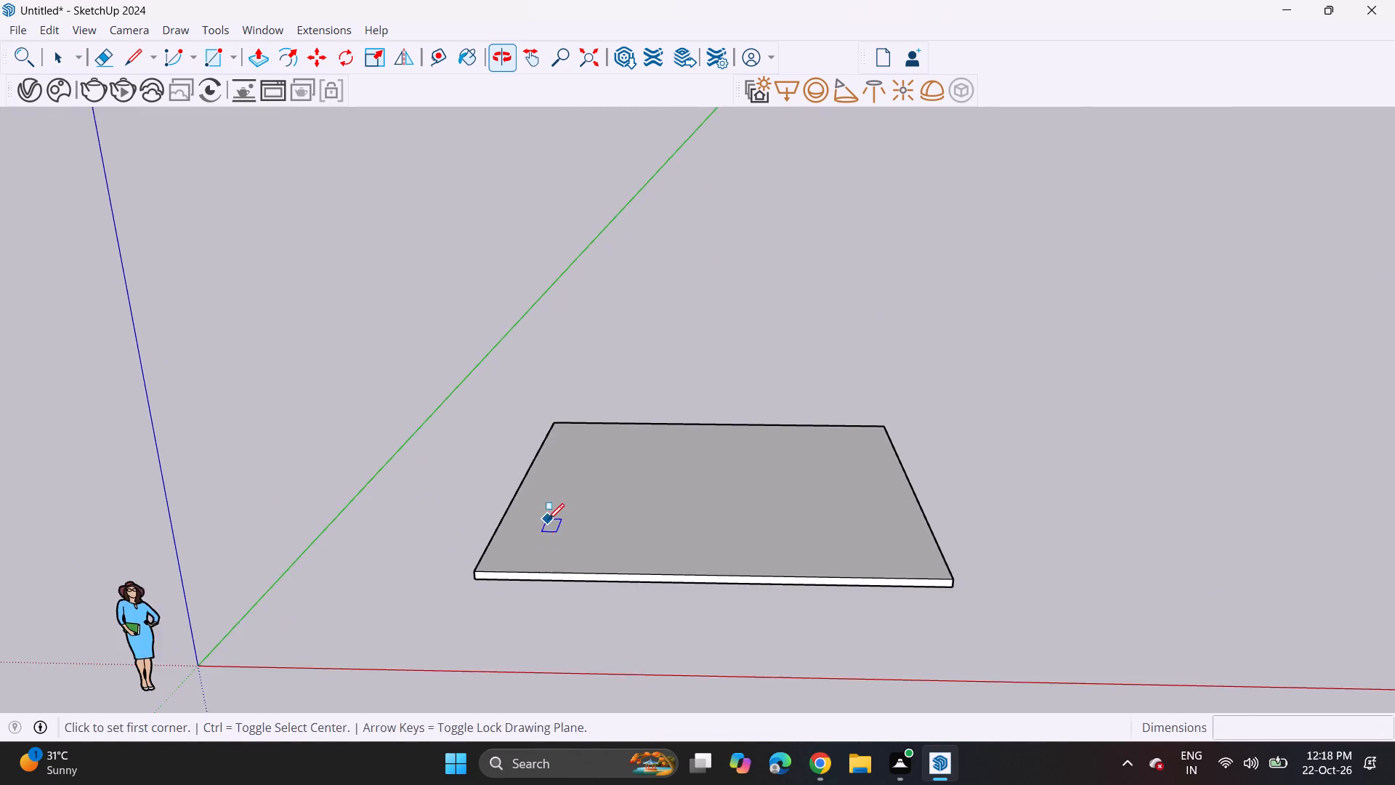
{"action": "middle_click_drag", "start_coordinate": [546, 520], "coordinate": [519, 614]}
{"action": "scroll", "coordinate": [504, 569], "scroll_direction": "up", "scroll_amount": 6}
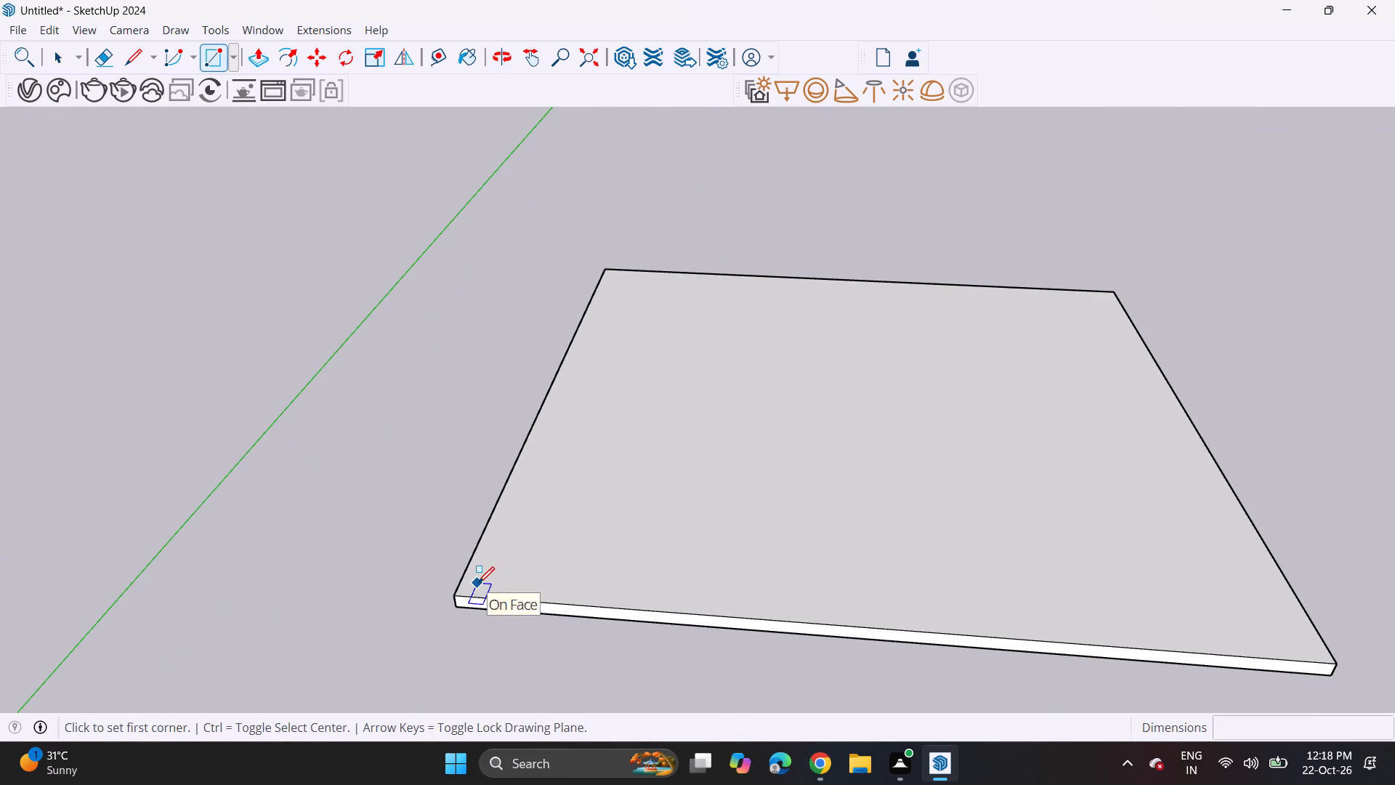
{"action": "left_click", "coordinate": [478, 583]}
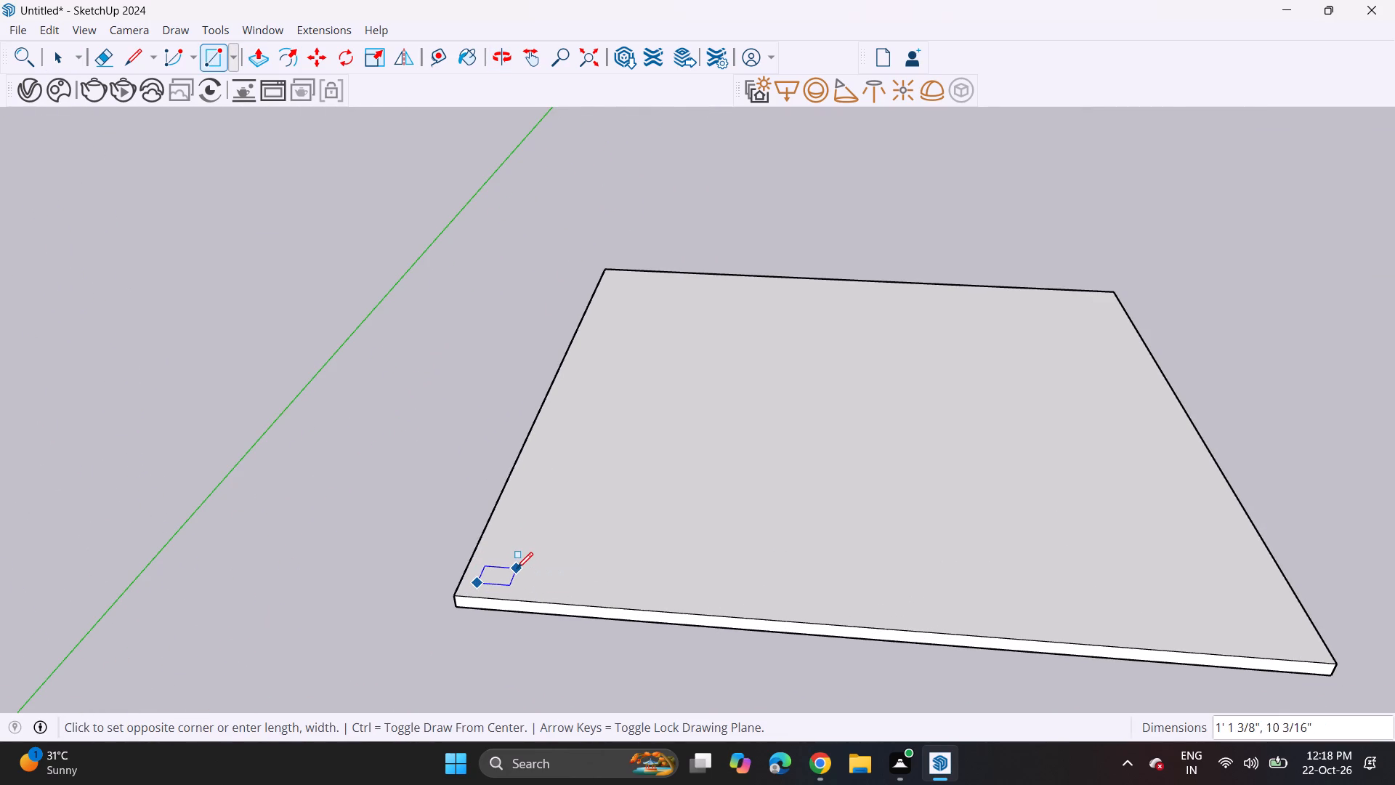
{"action": "left_click", "coordinate": [517, 566]}
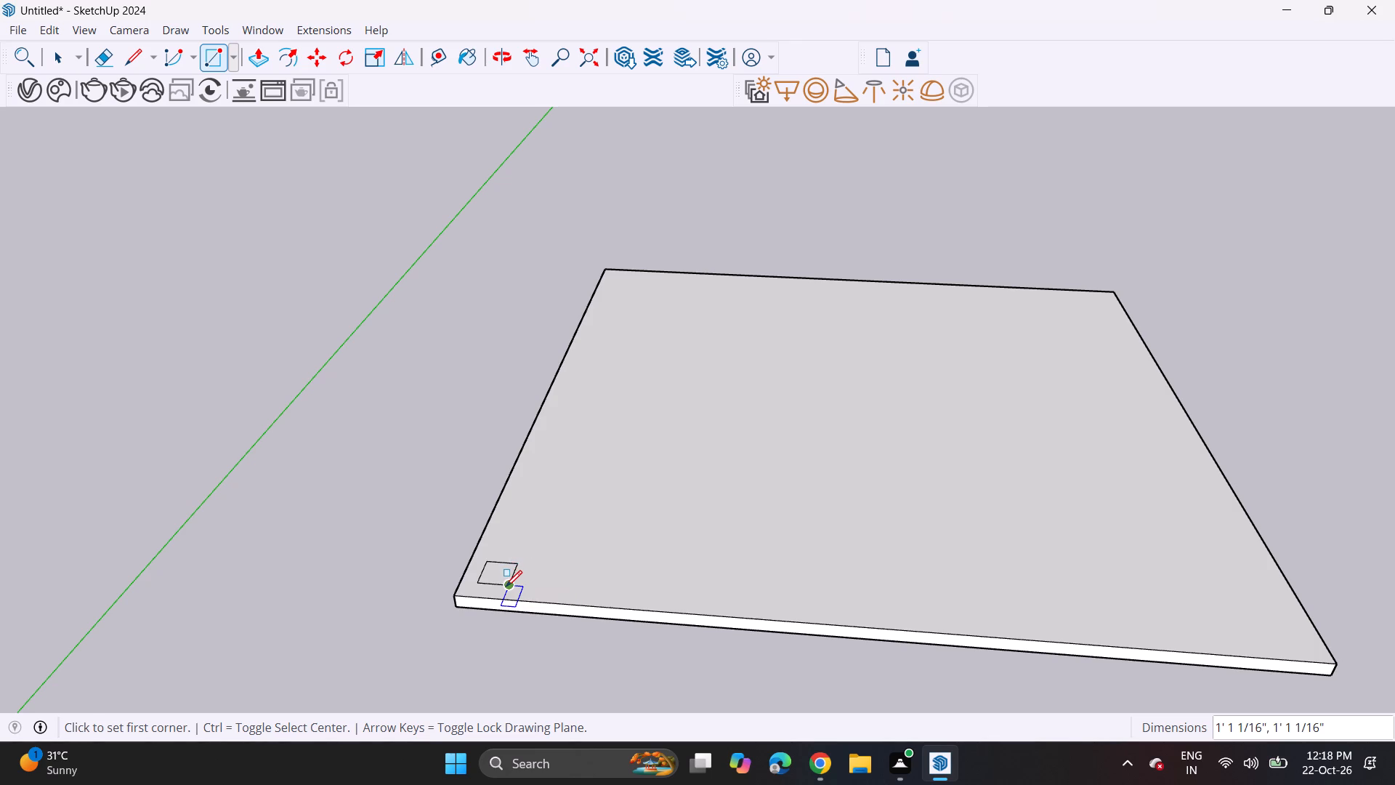
Copy the column square twice along the slab's front edge, about 11'9" to mid-edge and about 13'7" farther to the opposite corner.
{"action": "scroll", "coordinate": [506, 587], "scroll_direction": "down", "scroll_amount": 2}
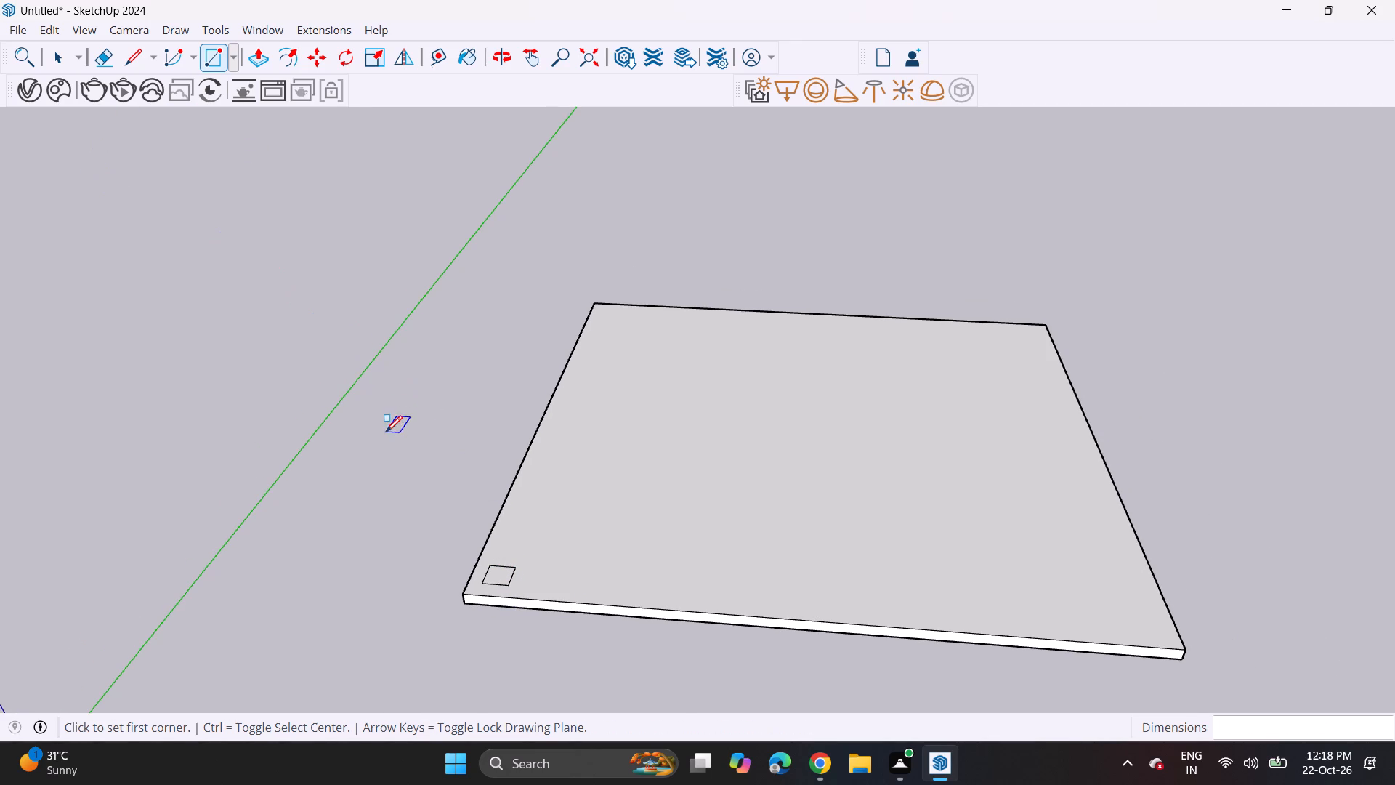
{"action": "key", "text": "space"}
{"action": "double_click", "coordinate": [412, 475]}
{"action": "double_click", "coordinate": [490, 574]}
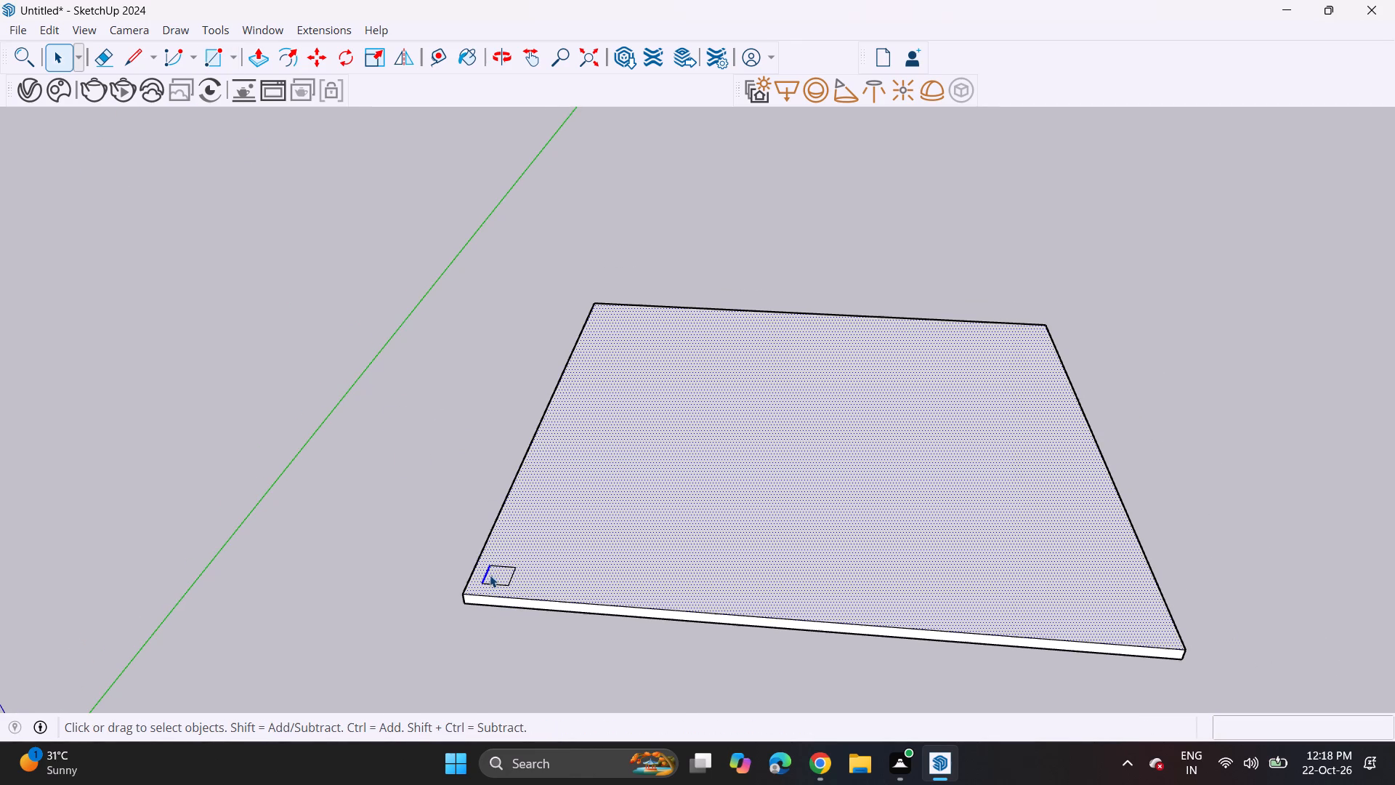
{"action": "double_click", "coordinate": [497, 577]}
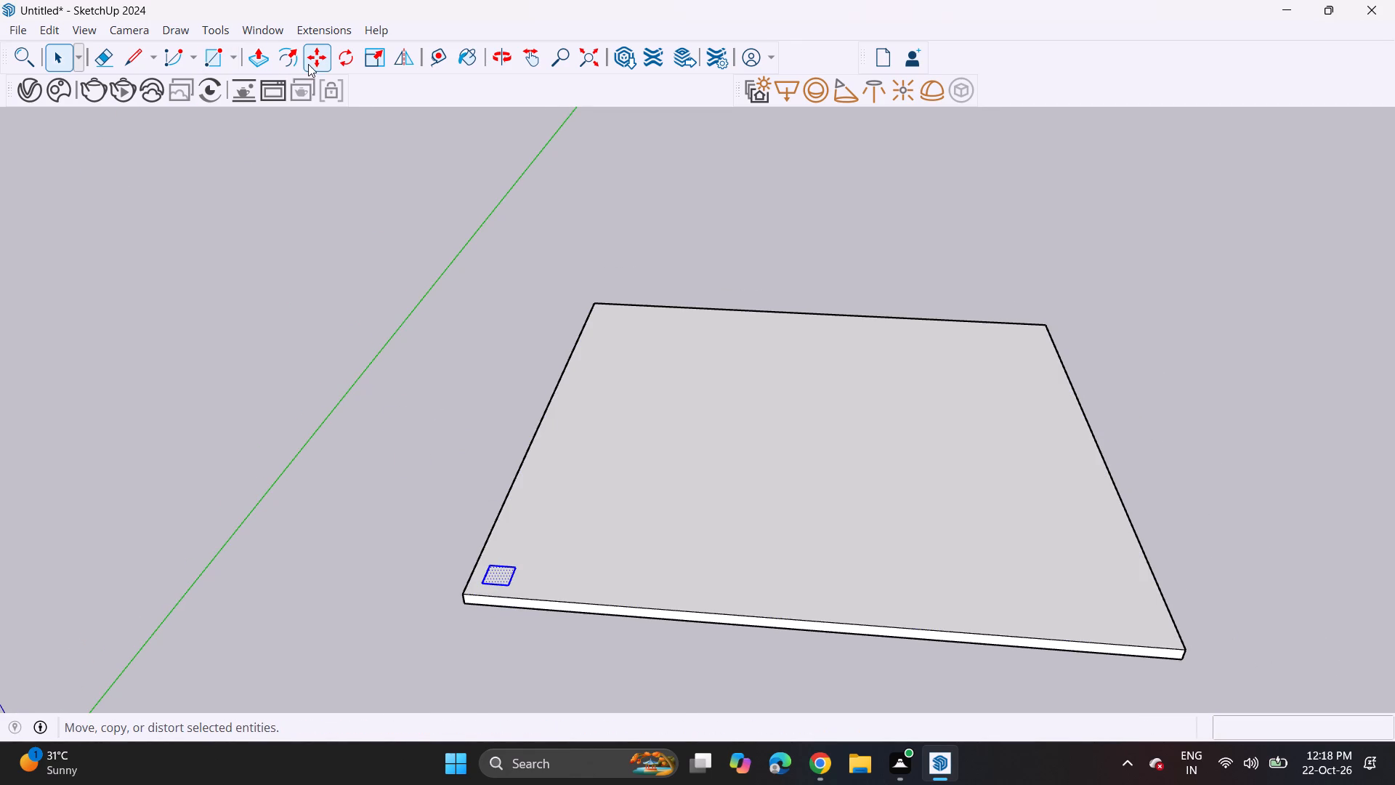
{"action": "left_click", "coordinate": [308, 64]}
{"action": "left_click", "coordinate": [466, 591]}
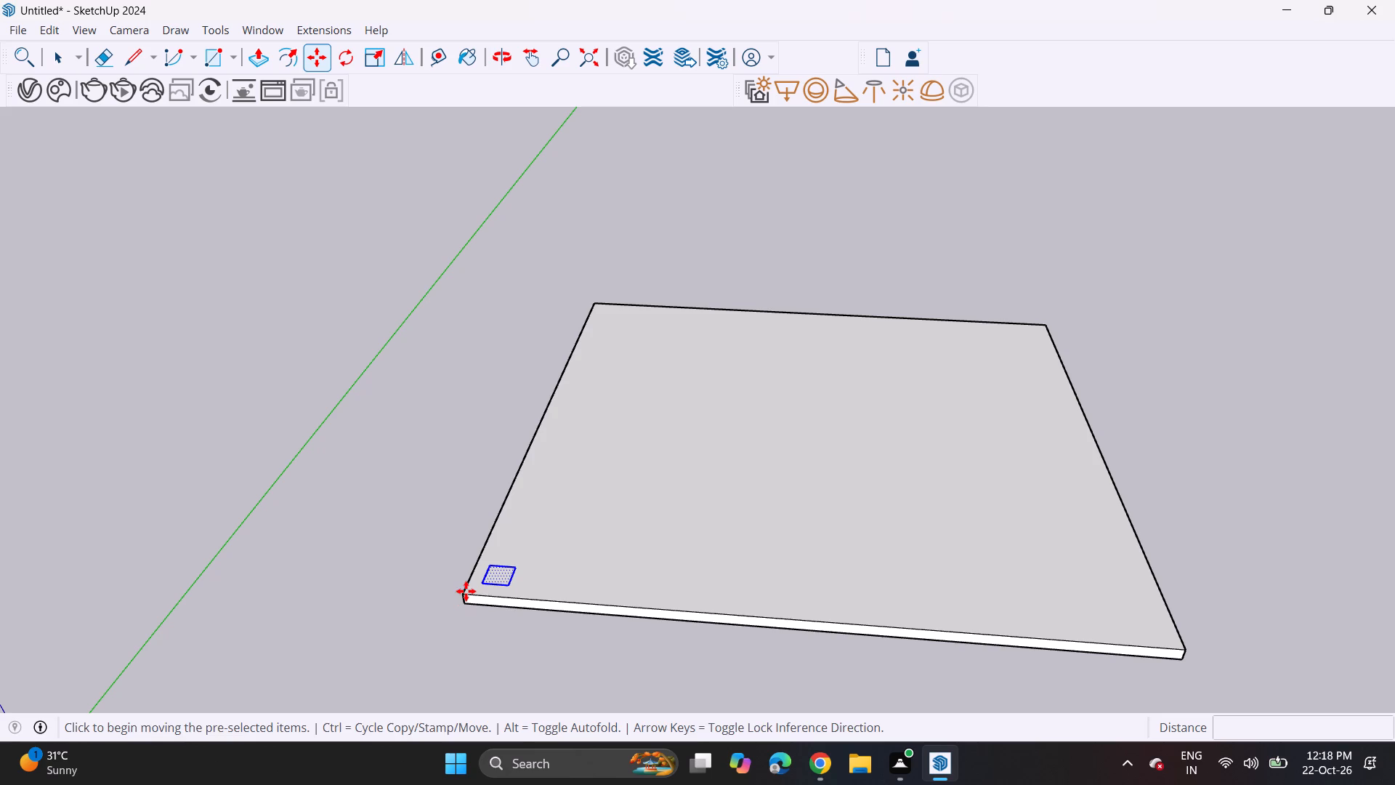
{"action": "left_click", "coordinate": [758, 620]}
{"action": "left_click", "coordinate": [759, 615]}
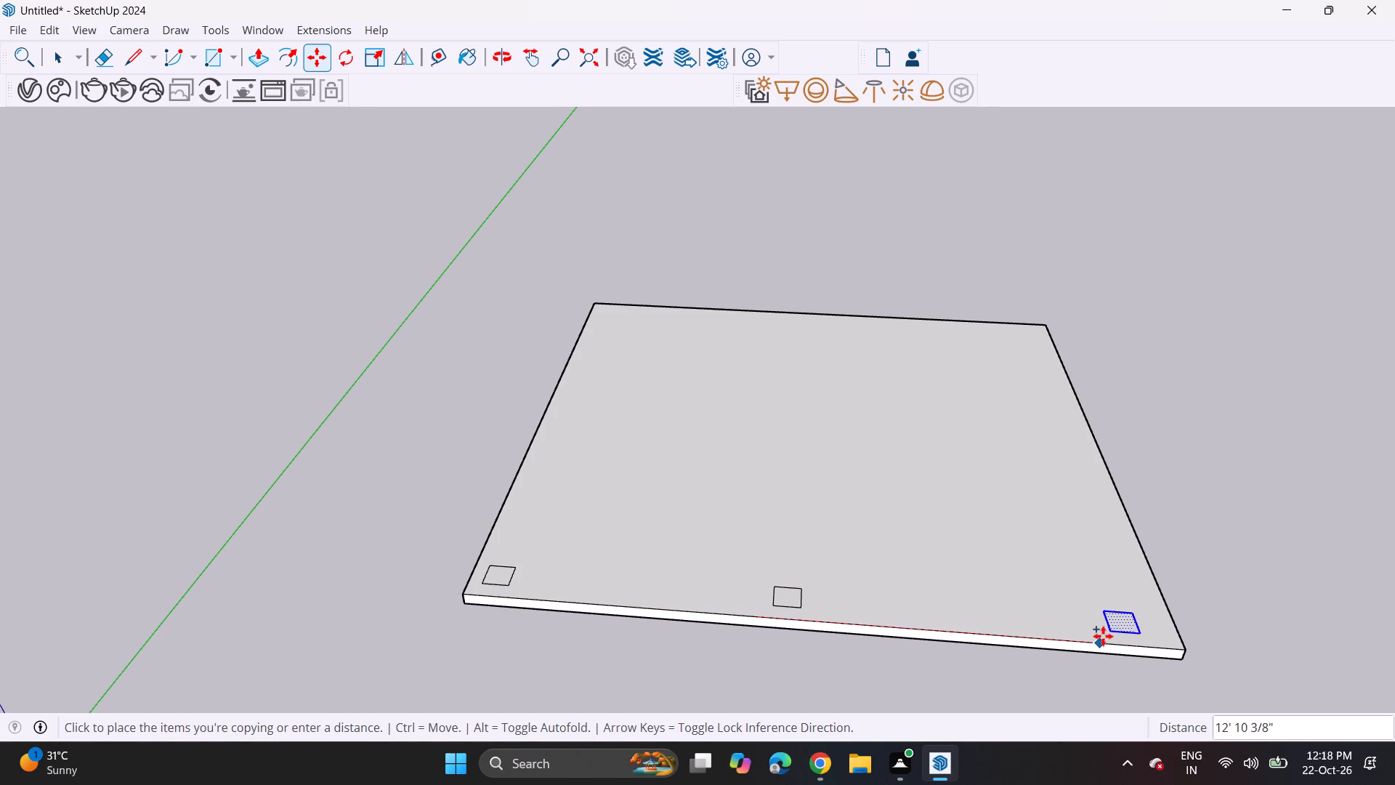
{"action": "left_click", "coordinate": [1120, 636]}
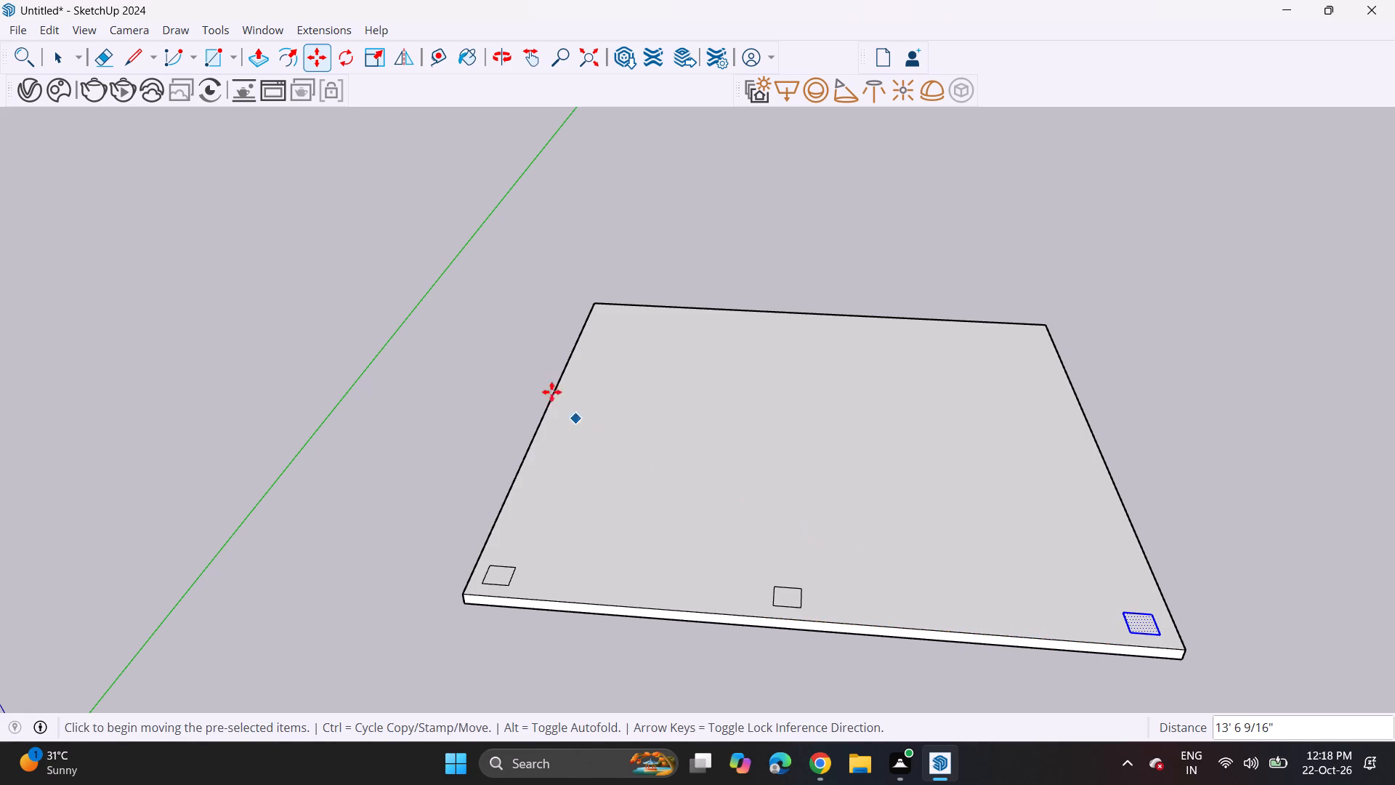
Extrude the three column squares along the slab's front edge to 10' high columns.
{"action": "left_click", "coordinate": [263, 65]}
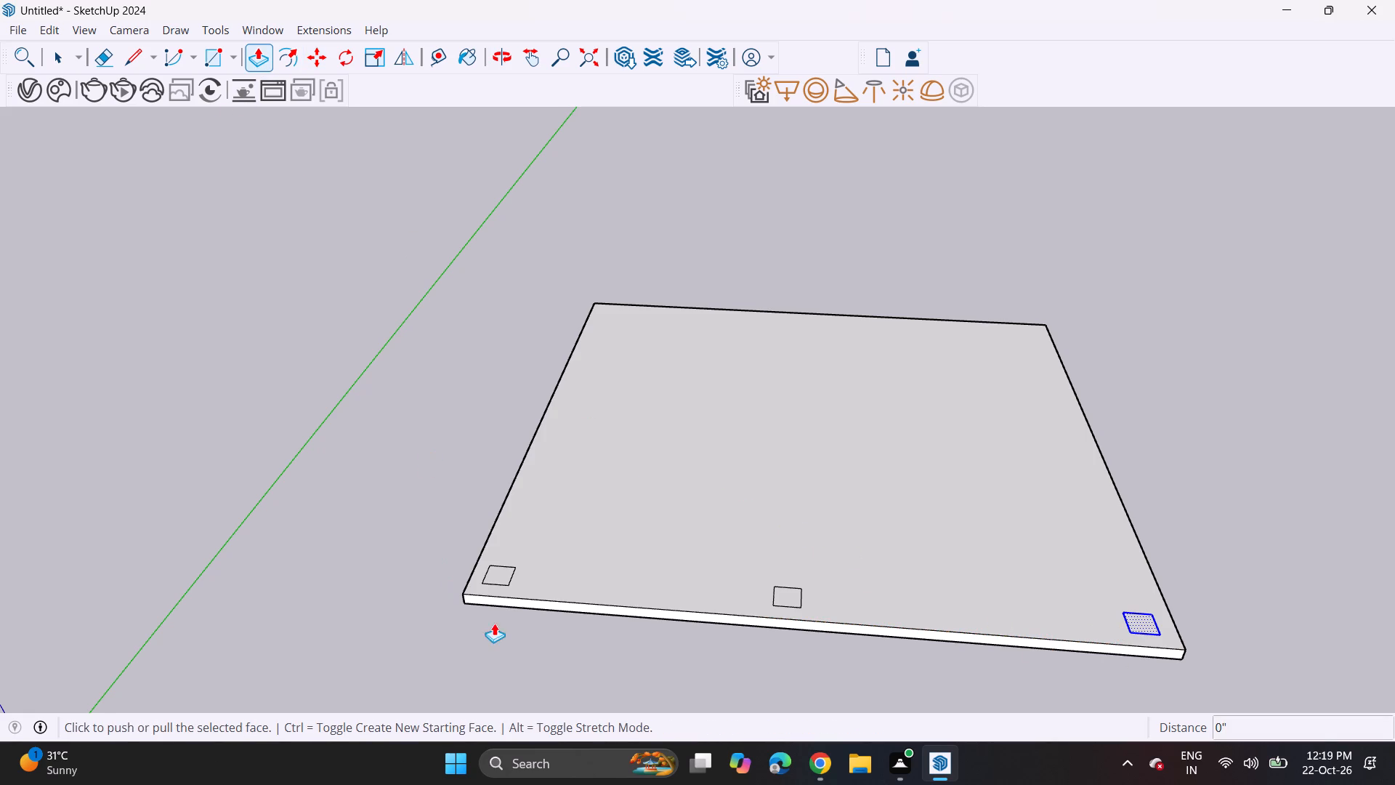
{"action": "key", "text": "Escape"}
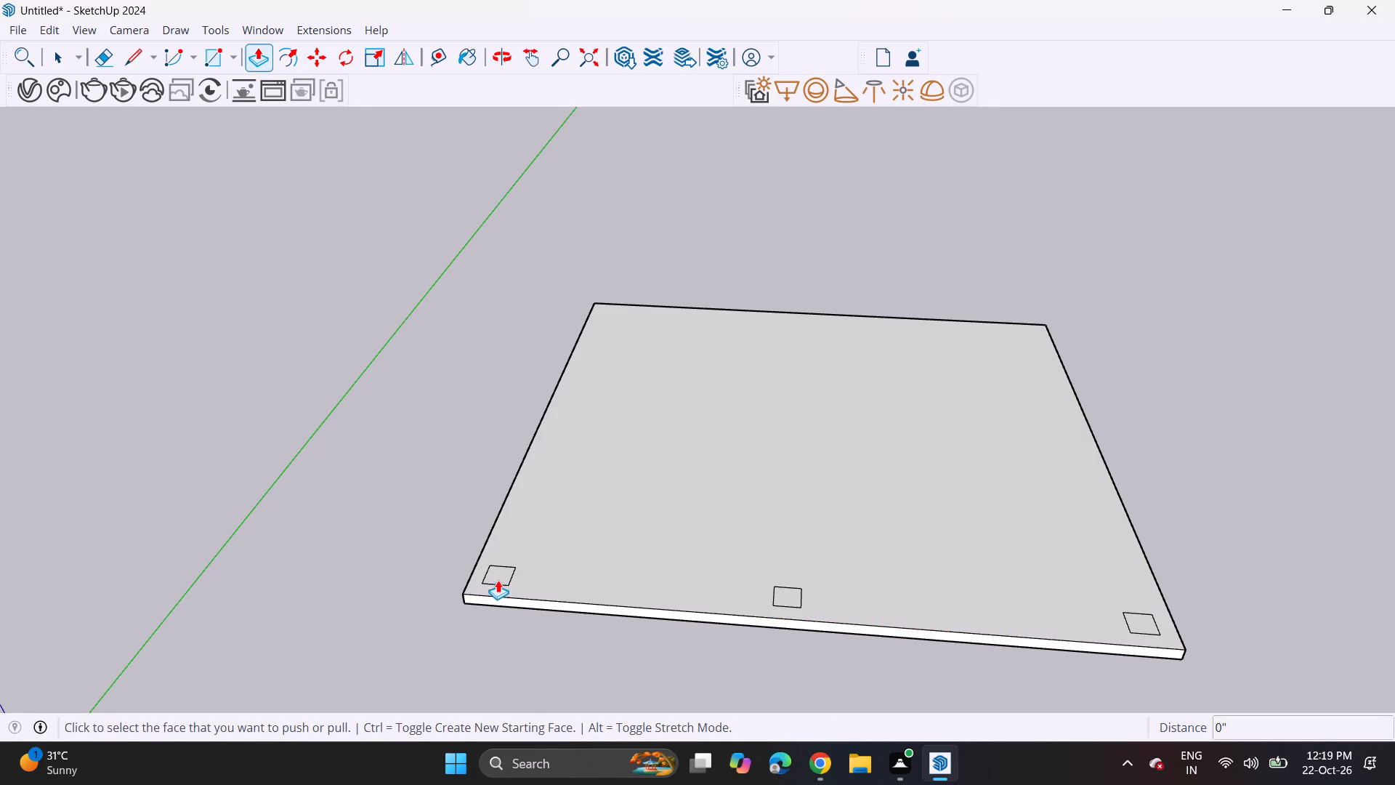
{"action": "left_click", "coordinate": [495, 581]}
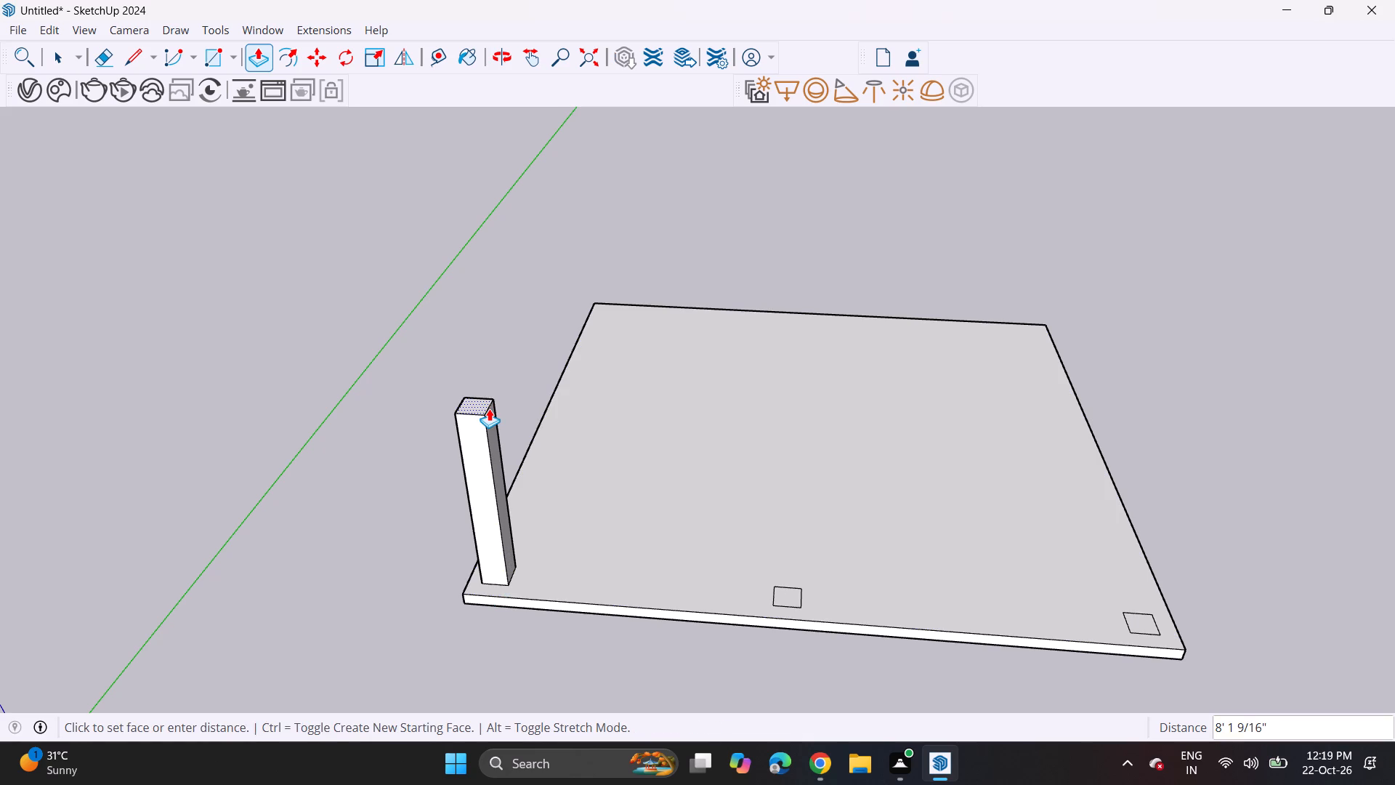
{"action": "type", "text": "10'"}
{"action": "key", "text": "Return"}
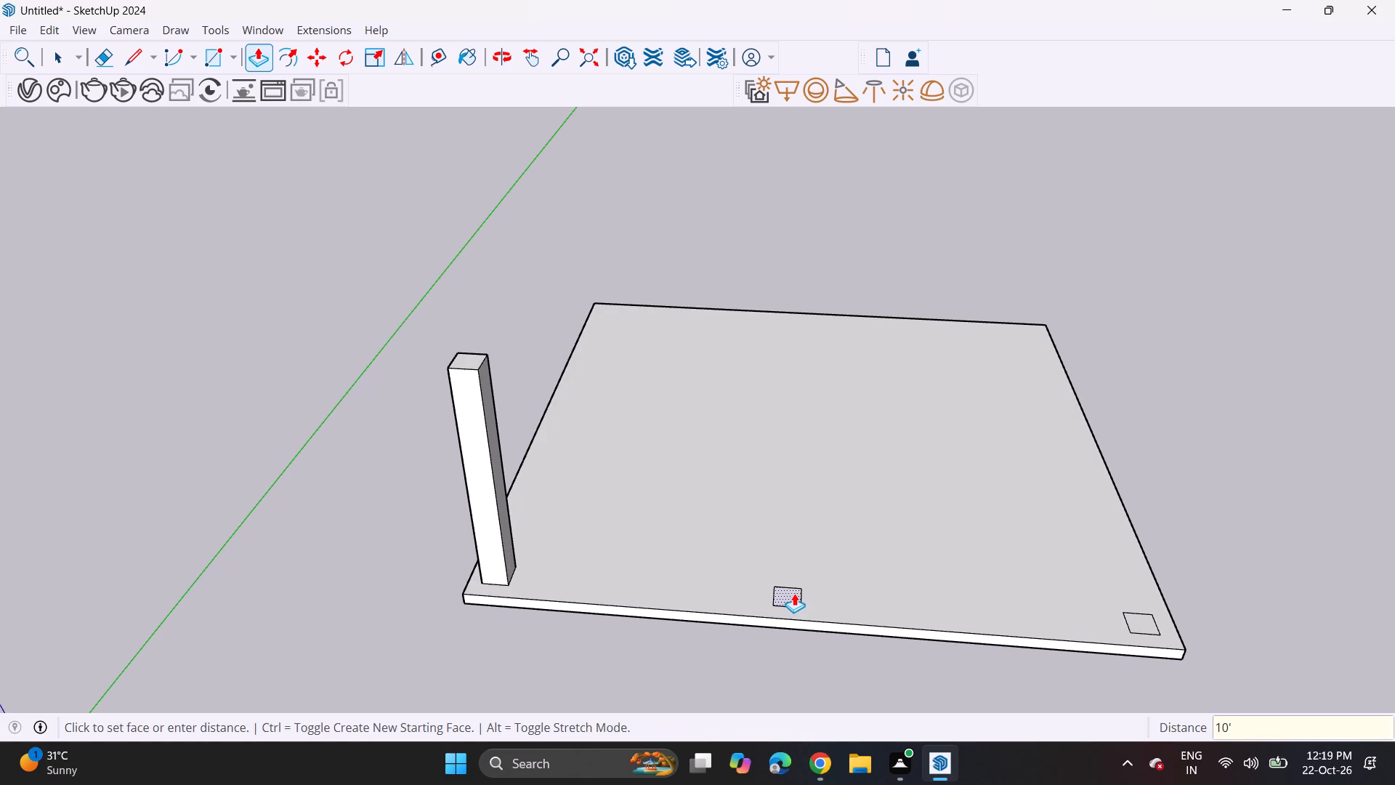
{"action": "left_click", "coordinate": [794, 593]}
{"action": "left_click", "coordinate": [463, 374]}
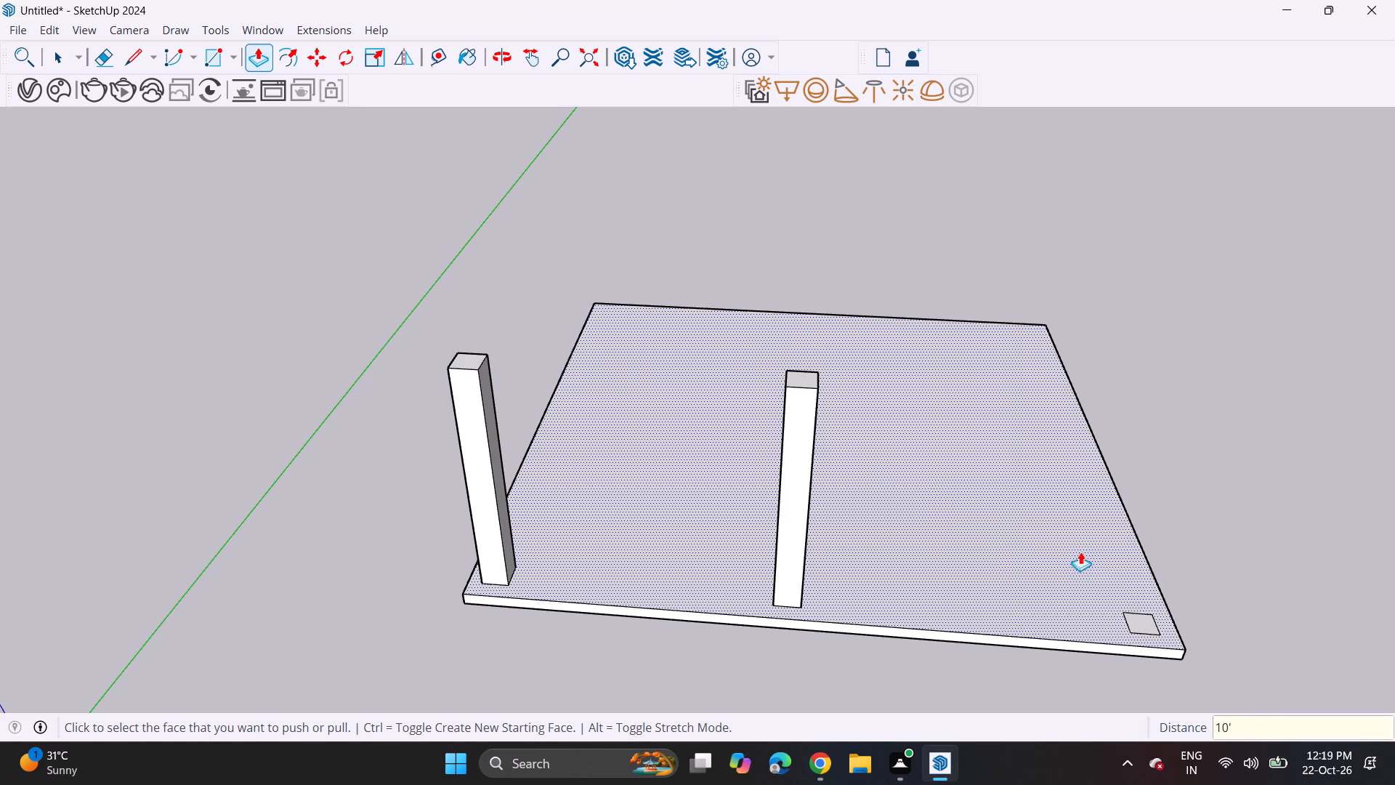
{"action": "left_click", "coordinate": [1152, 618]}
{"action": "left_click", "coordinate": [811, 374]}
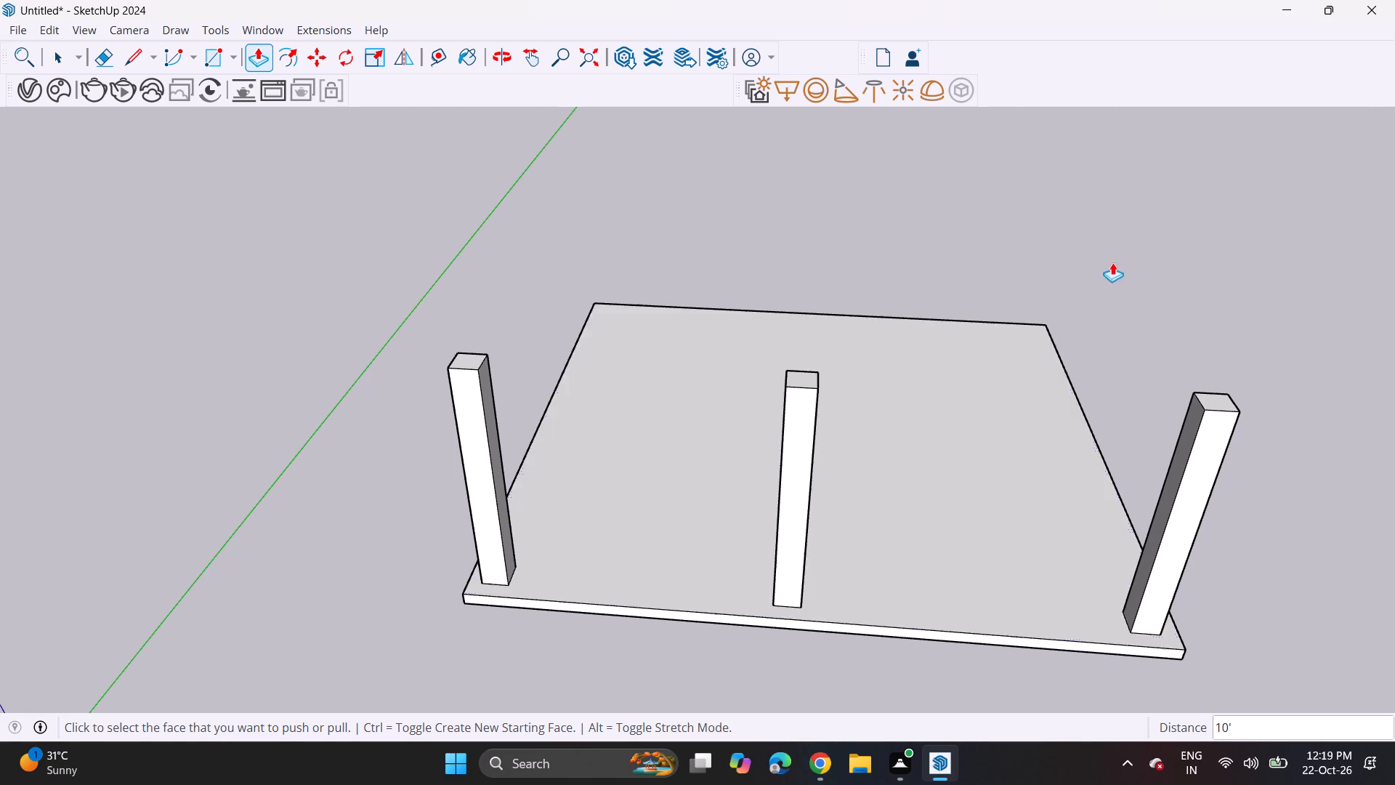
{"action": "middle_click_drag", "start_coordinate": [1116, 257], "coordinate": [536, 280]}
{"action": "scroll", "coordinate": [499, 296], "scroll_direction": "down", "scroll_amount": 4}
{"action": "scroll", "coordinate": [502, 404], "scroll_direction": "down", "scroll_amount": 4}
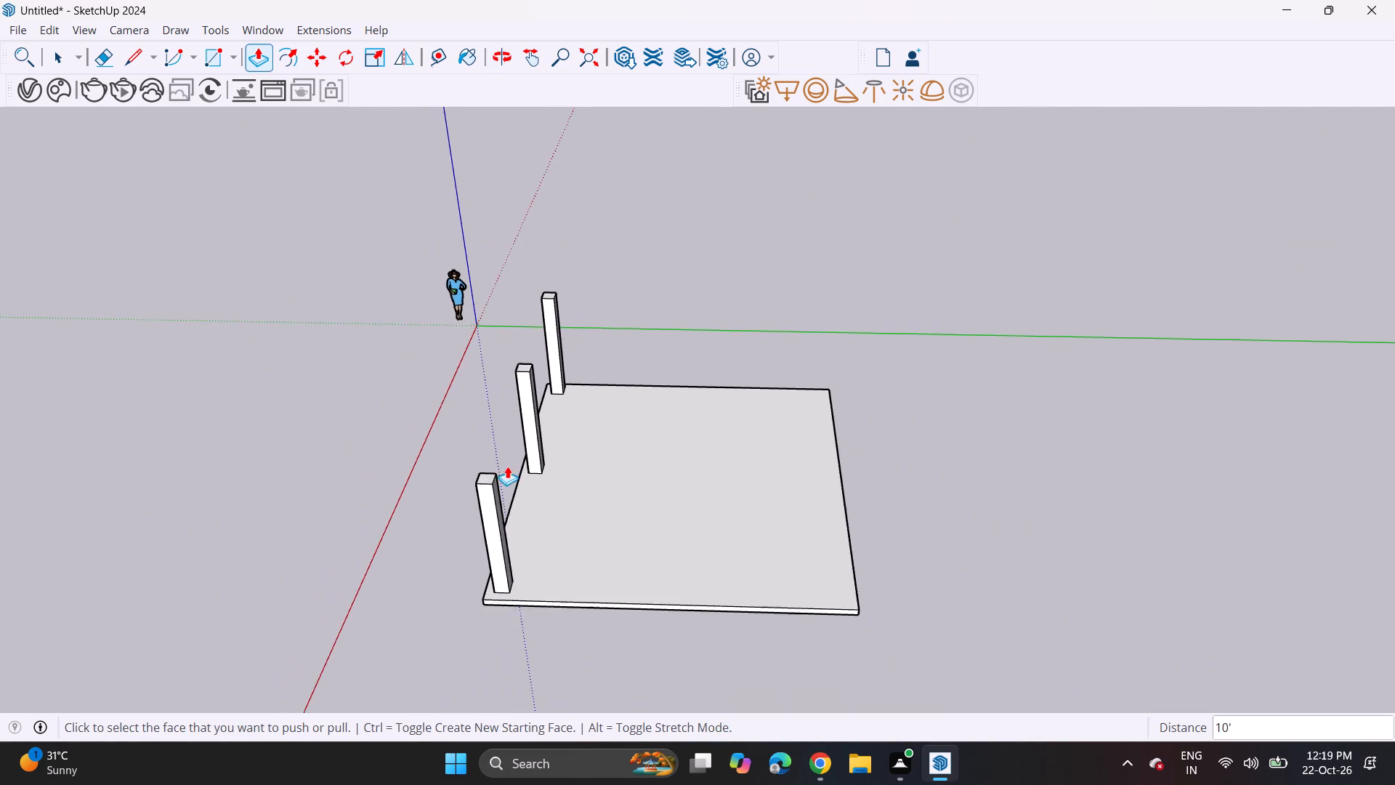
Offset the slab's top face inward about 6 5/16" from its edges.
{"action": "middle_click_drag", "start_coordinate": [507, 515], "coordinate": [702, 478]}
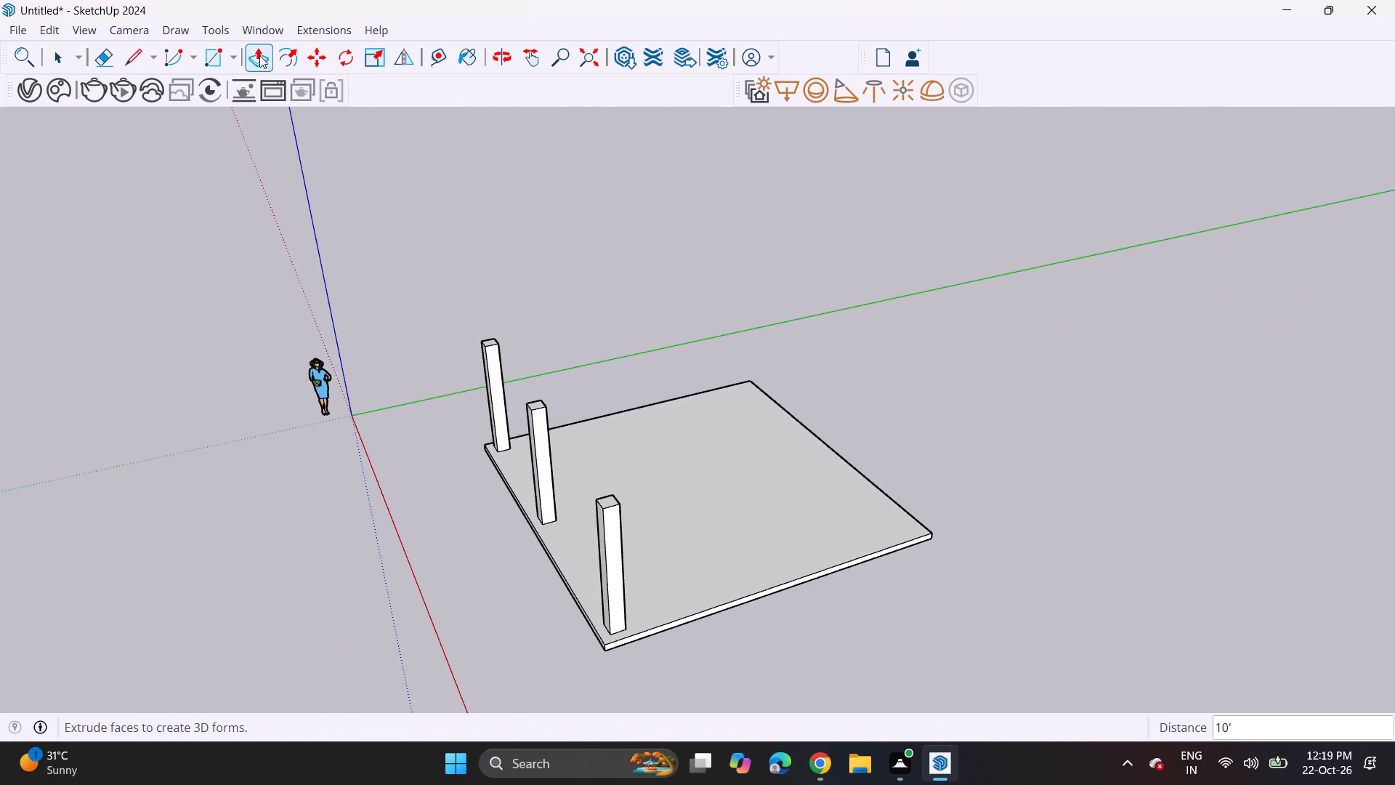
{"action": "left_click_drag", "start_coordinate": [275, 54], "coordinate": [287, 59]}
{"action": "middle_click_drag", "start_coordinate": [472, 430], "coordinate": [487, 478]}
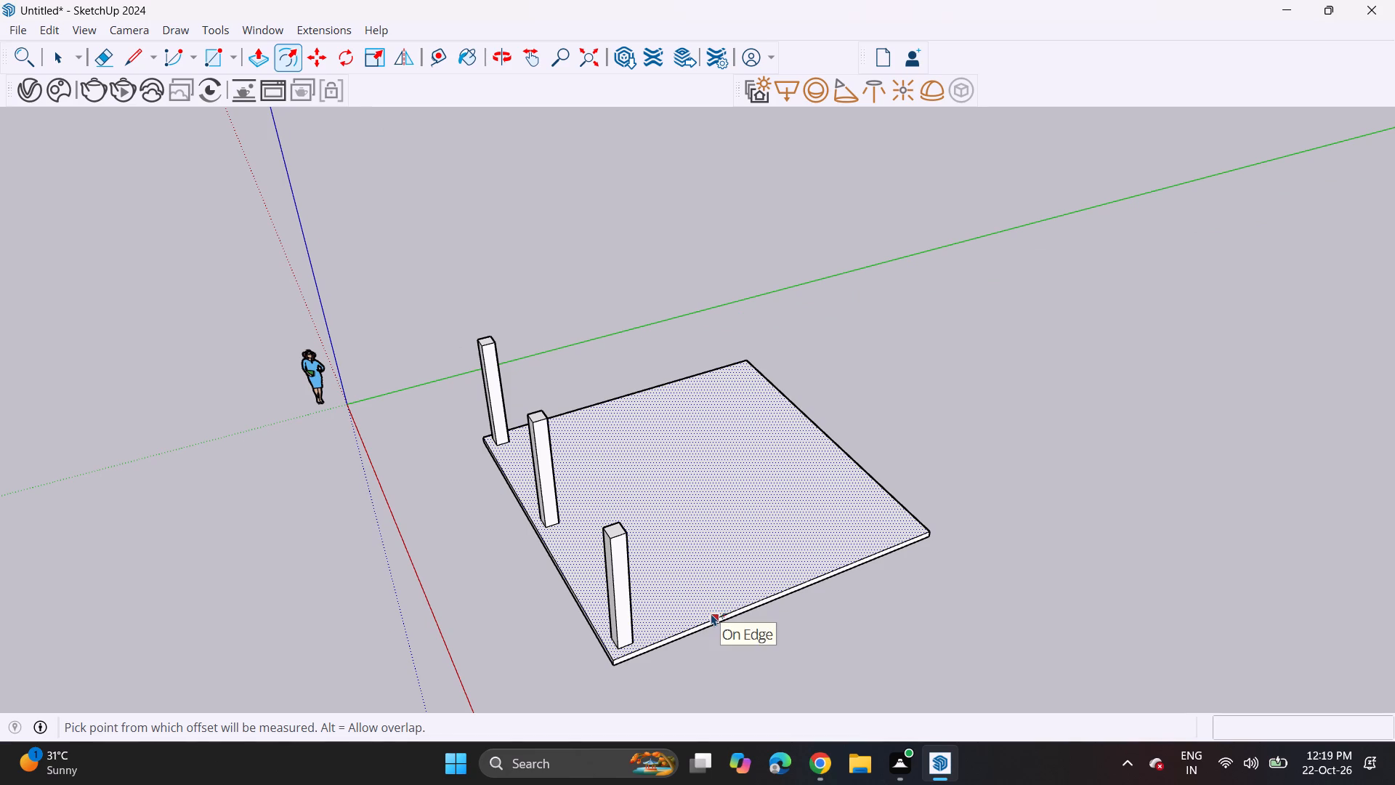
{"action": "left_click", "coordinate": [711, 613]}
{"action": "left_click", "coordinate": [708, 616]}
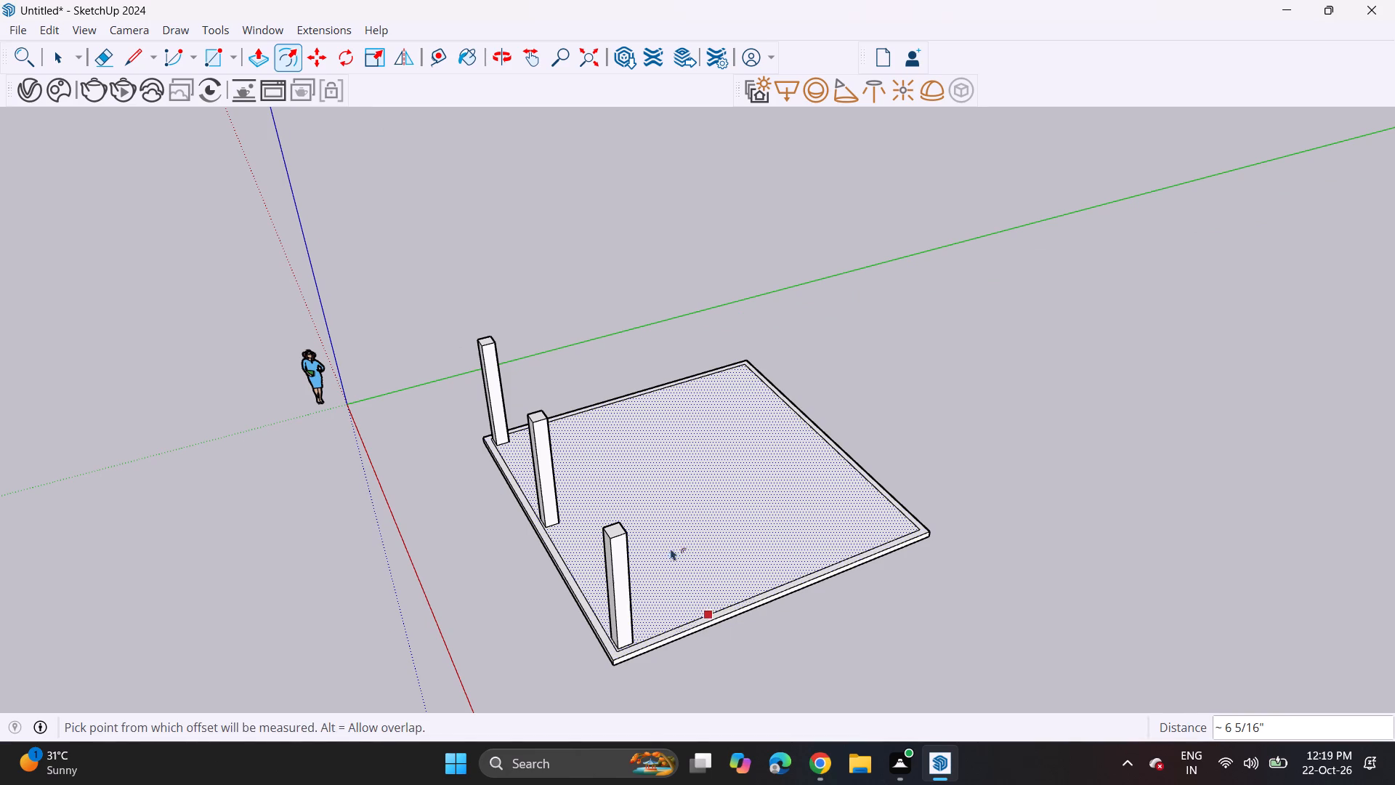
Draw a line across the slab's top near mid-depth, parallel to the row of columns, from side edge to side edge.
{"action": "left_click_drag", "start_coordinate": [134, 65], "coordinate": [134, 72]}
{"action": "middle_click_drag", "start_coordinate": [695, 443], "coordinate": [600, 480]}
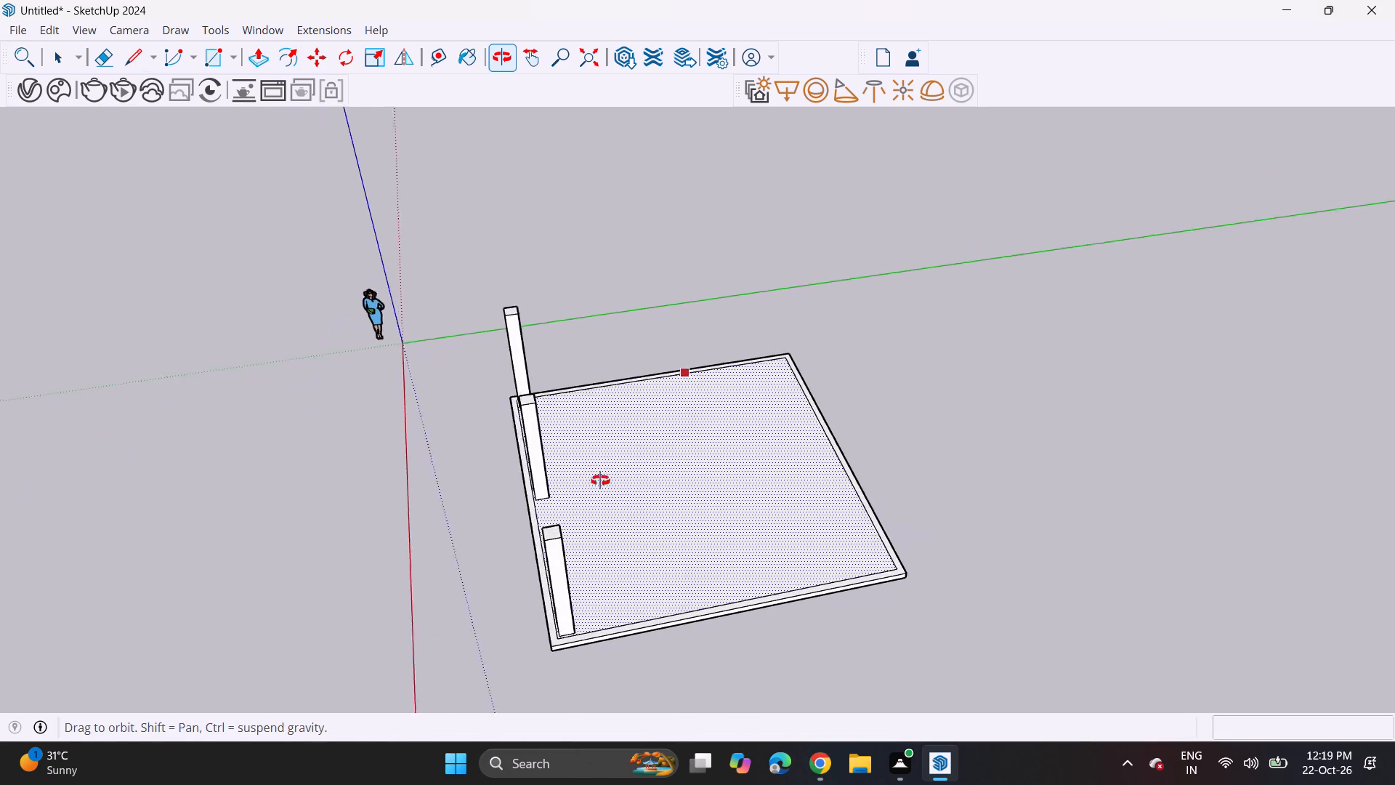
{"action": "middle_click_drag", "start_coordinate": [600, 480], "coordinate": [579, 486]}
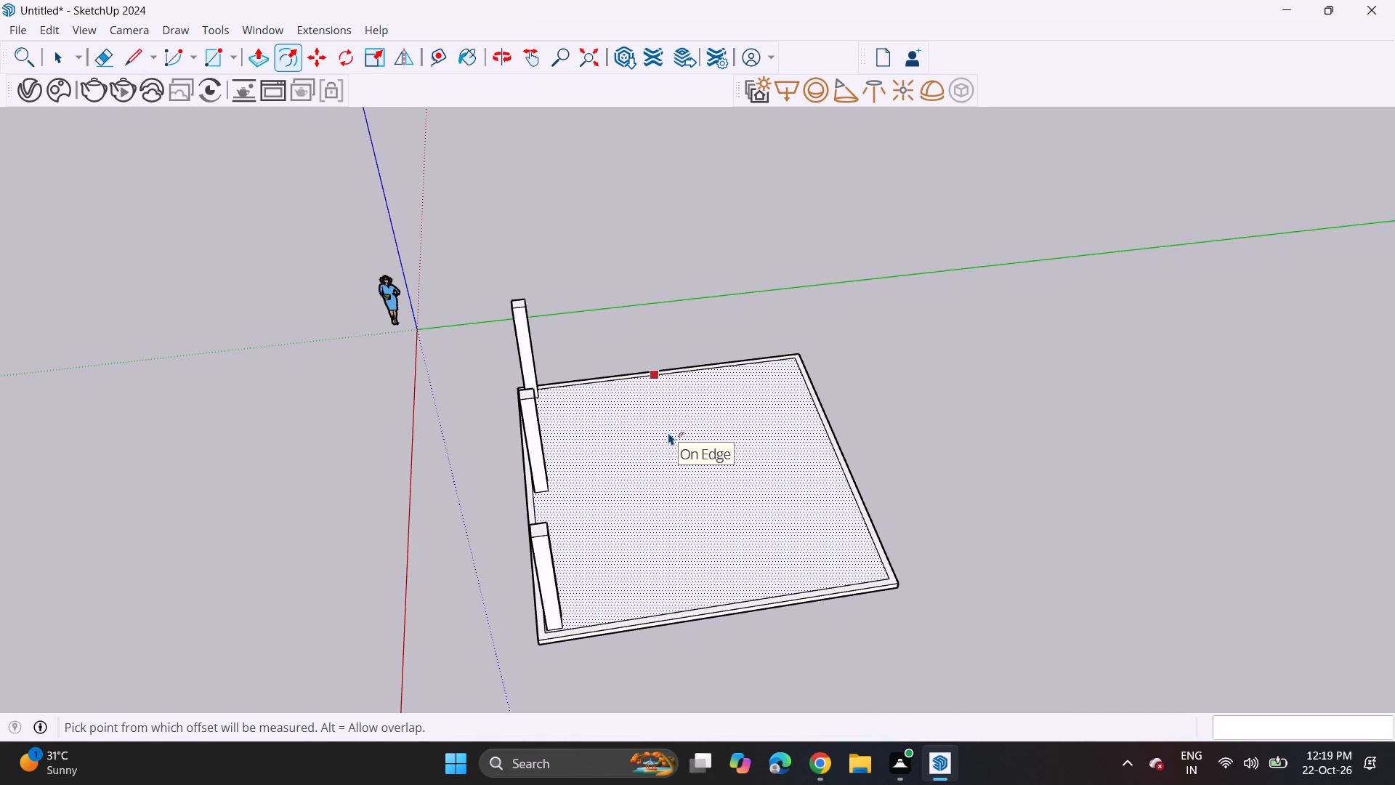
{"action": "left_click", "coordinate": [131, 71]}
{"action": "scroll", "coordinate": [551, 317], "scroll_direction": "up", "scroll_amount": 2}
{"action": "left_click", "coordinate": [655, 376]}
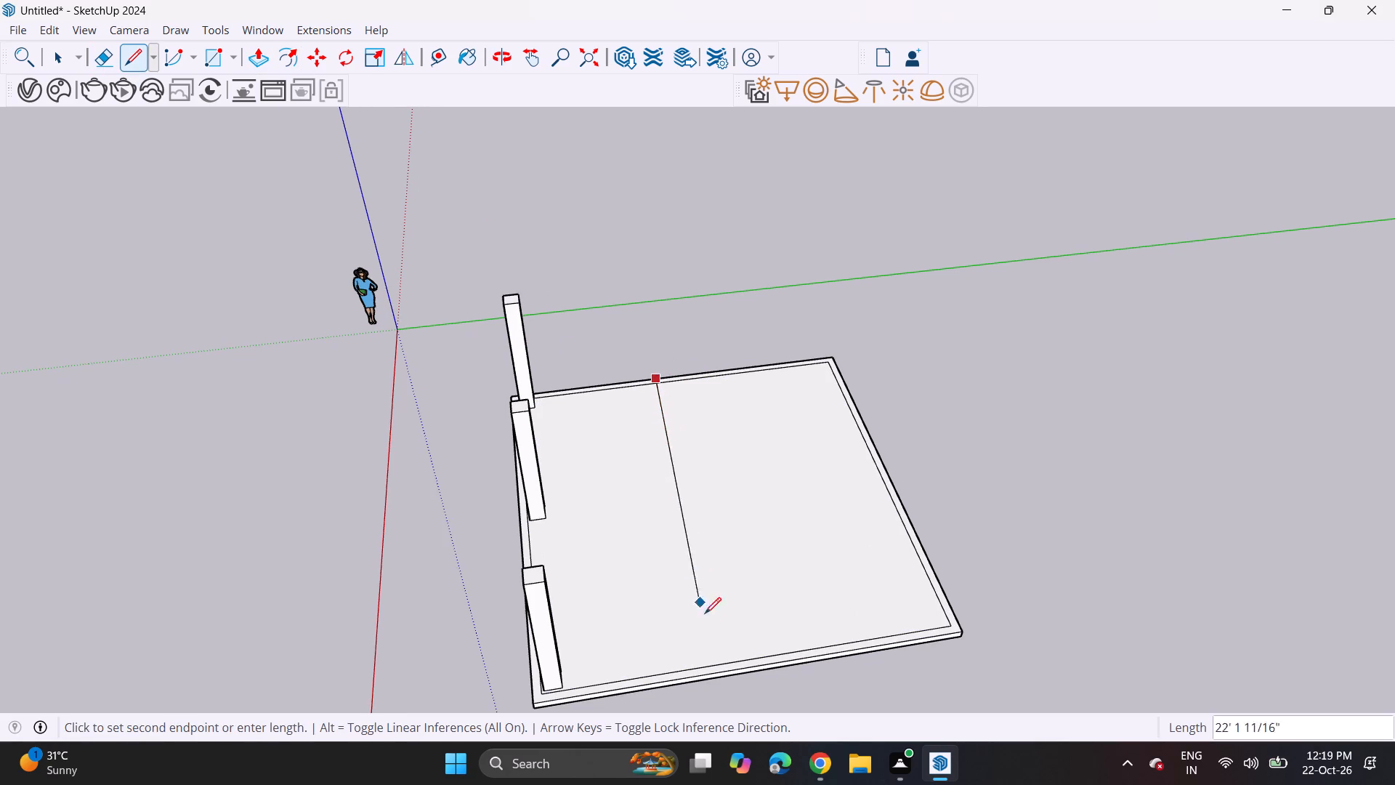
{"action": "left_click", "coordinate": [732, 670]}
Draw another line about 27'8" long across the slab, parallel to the mid-depth line and nearer the rear edge.
{"action": "middle_click_drag", "start_coordinate": [511, 478], "coordinate": [1045, 353]}
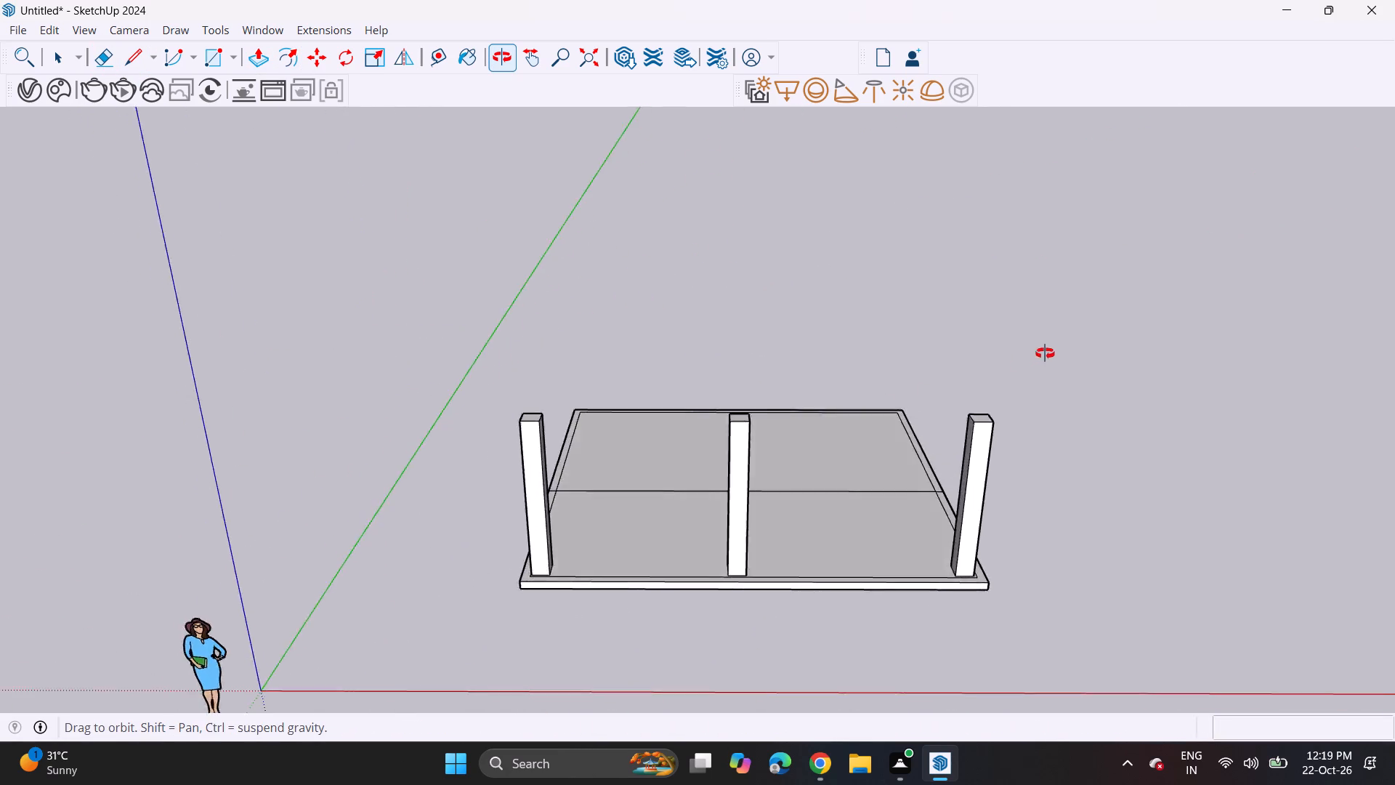
{"action": "middle_click_drag", "start_coordinate": [1045, 353], "coordinate": [541, 515]}
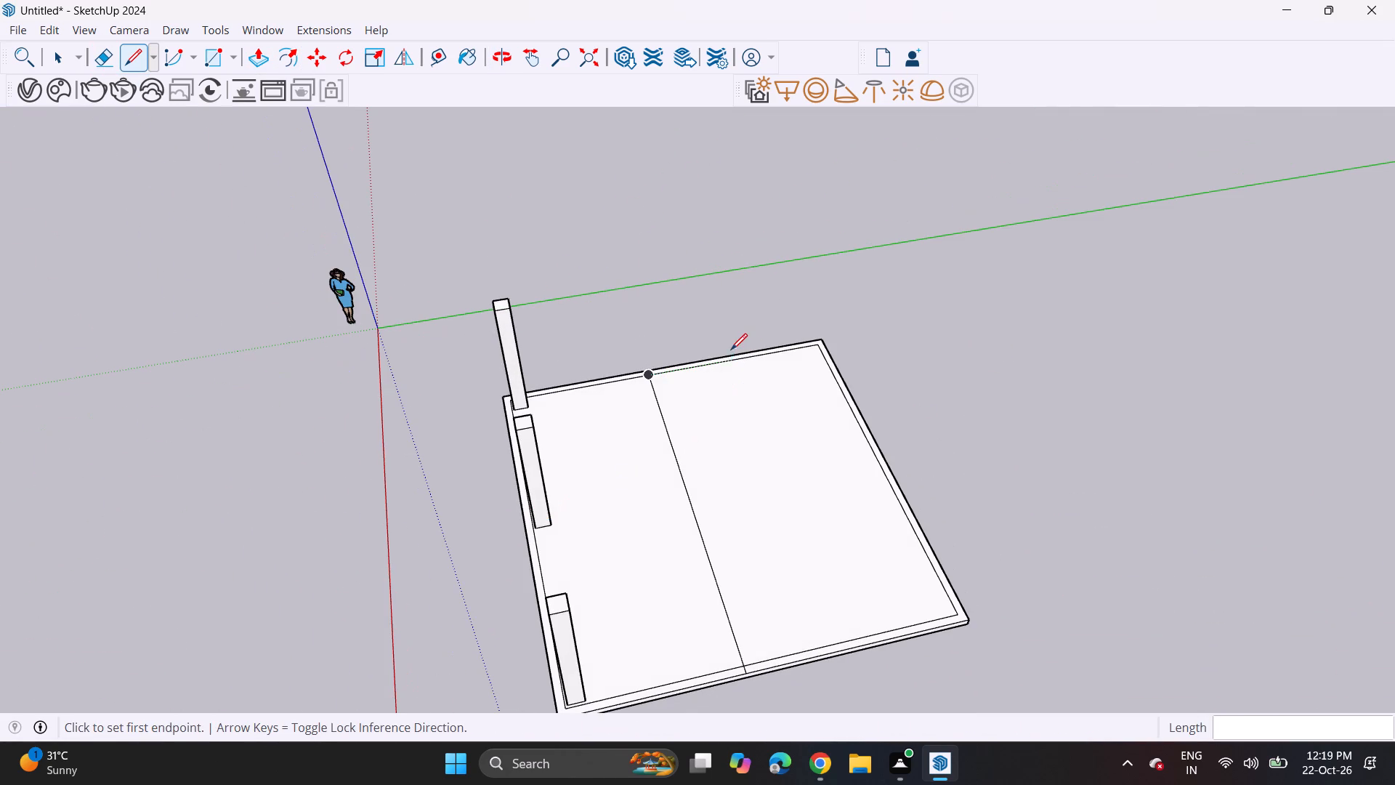
{"action": "left_click", "coordinate": [729, 355]}
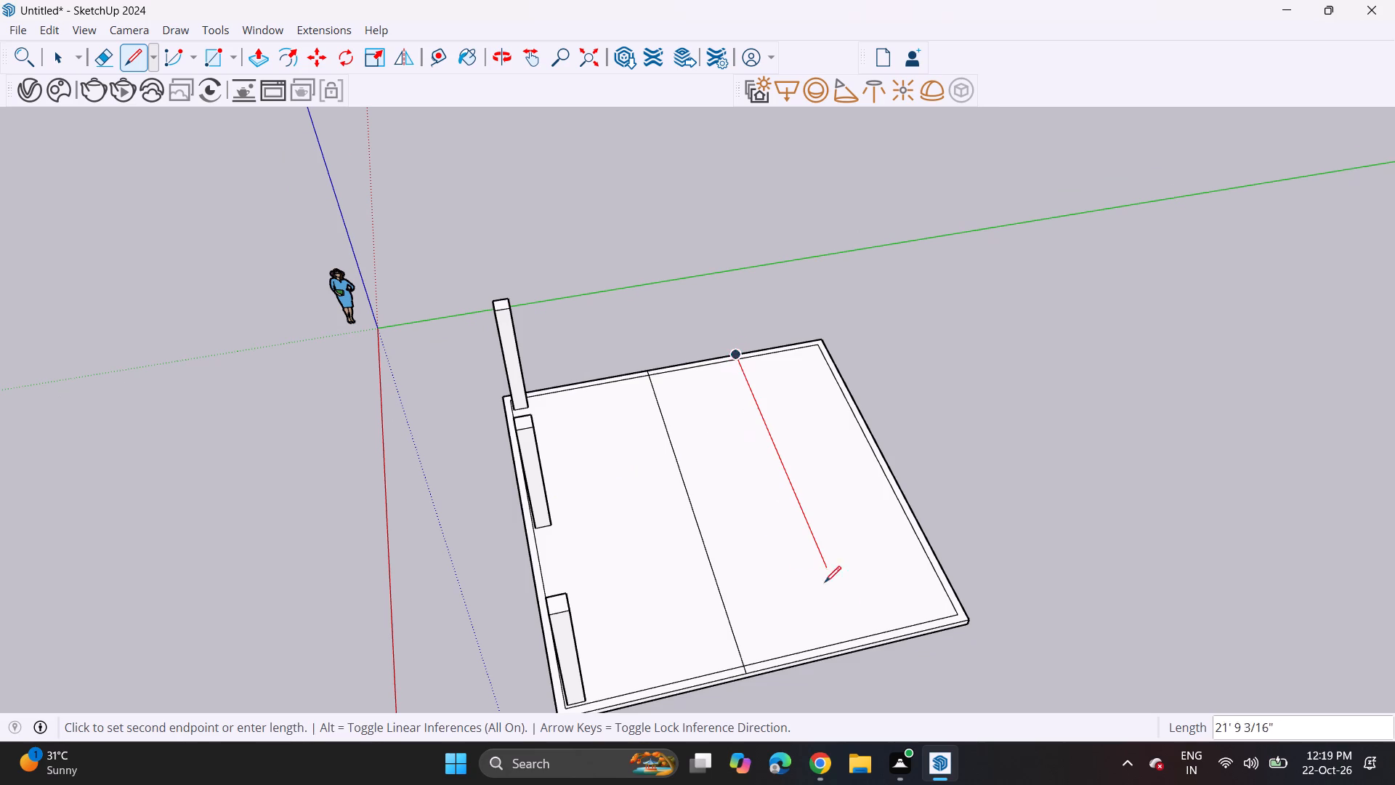
{"action": "left_click", "coordinate": [870, 640]}
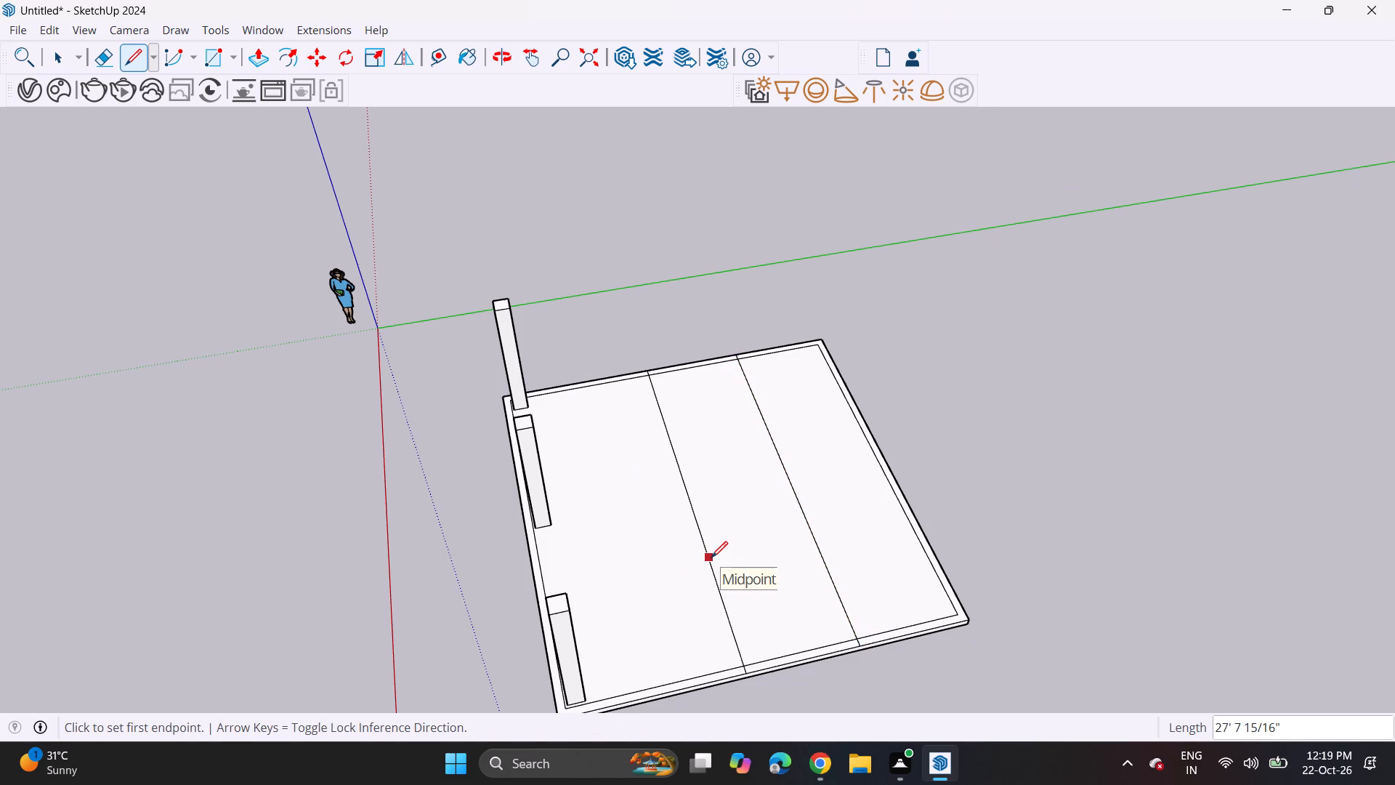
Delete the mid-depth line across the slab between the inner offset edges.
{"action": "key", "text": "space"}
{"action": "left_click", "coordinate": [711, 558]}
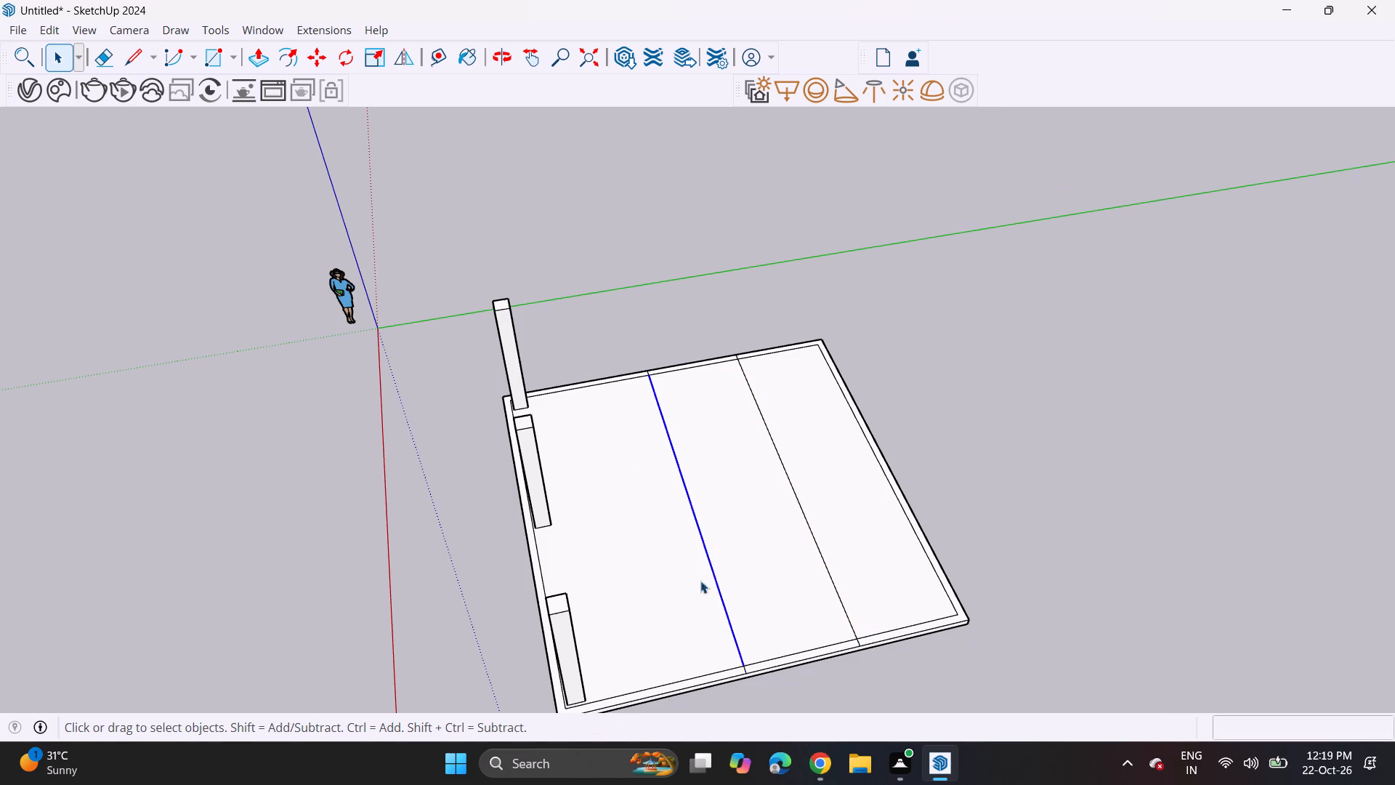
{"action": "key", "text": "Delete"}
Draw a parallel line about 27'8" long across the slab, a wall thickness behind the remaining cross line.
{"action": "scroll", "coordinate": [696, 589], "scroll_direction": "down", "scroll_amount": 3}
{"action": "middle_click_drag", "start_coordinate": [611, 588], "coordinate": [718, 531]}
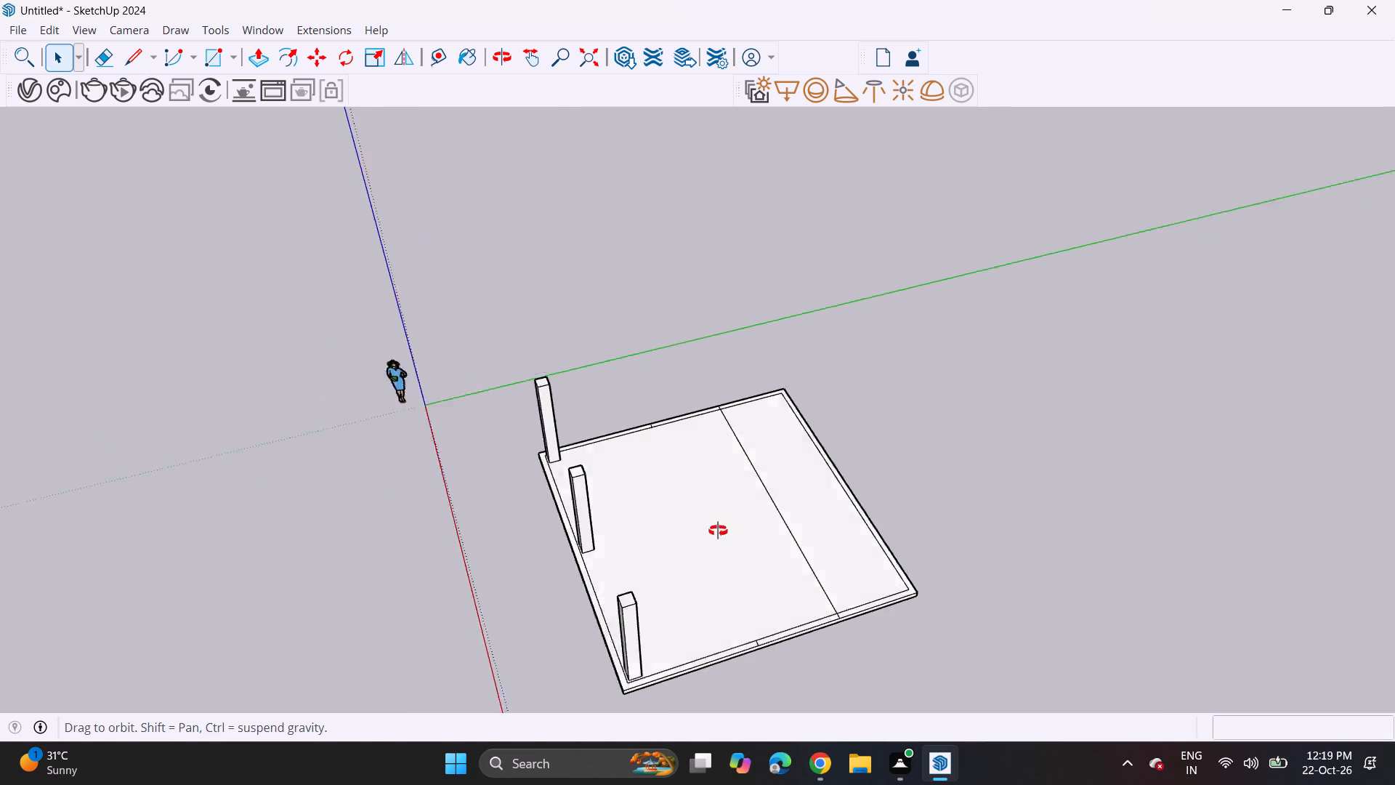
{"action": "middle_click_drag", "start_coordinate": [718, 531], "coordinate": [1075, 450]}
{"action": "scroll", "coordinate": [769, 602], "scroll_direction": "down", "scroll_amount": 4}
{"action": "middle_click_drag", "start_coordinate": [836, 494], "coordinate": [859, 404]}
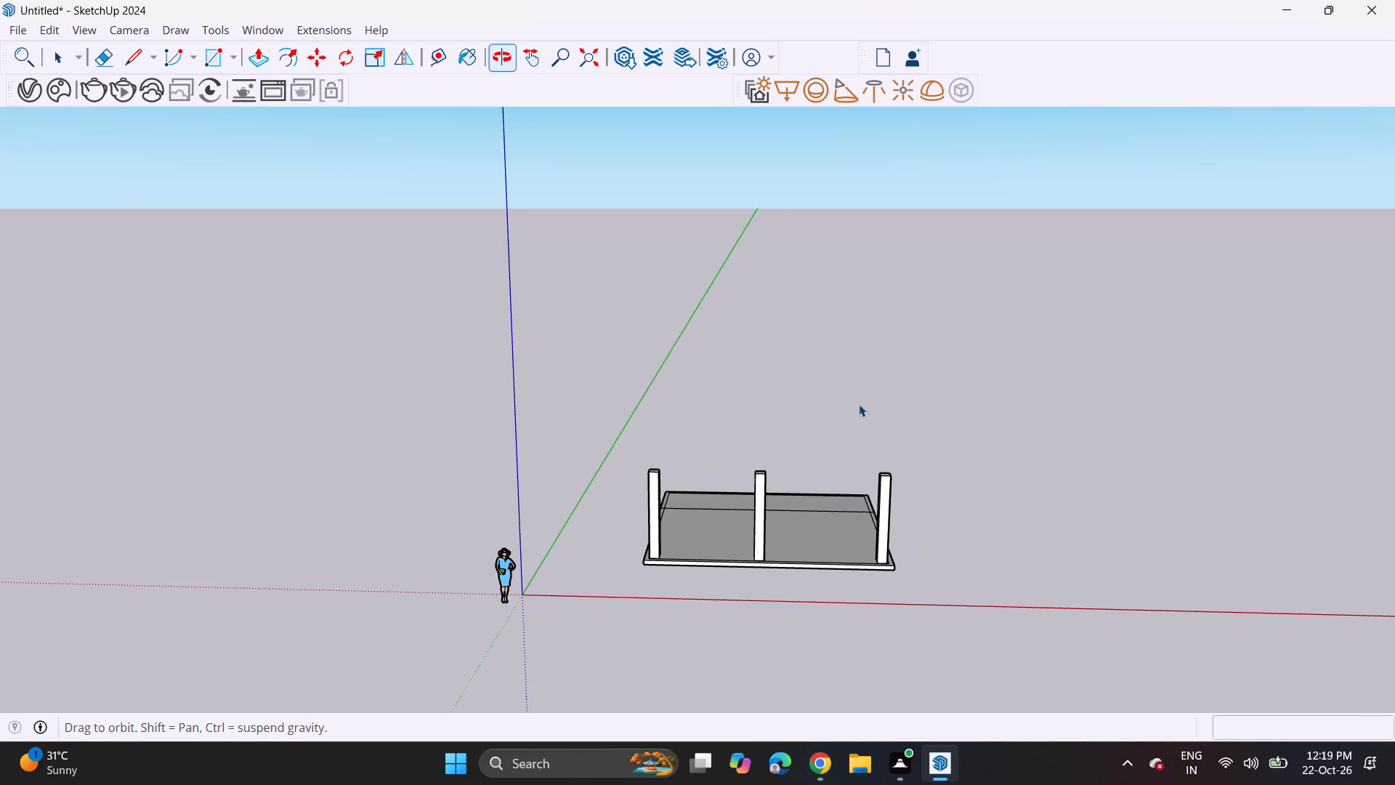
{"action": "middle_click", "coordinate": [859, 404]}
{"action": "scroll", "coordinate": [859, 404], "scroll_direction": "up", "scroll_amount": 1}
{"action": "middle_click_drag", "start_coordinate": [740, 416], "coordinate": [717, 589]}
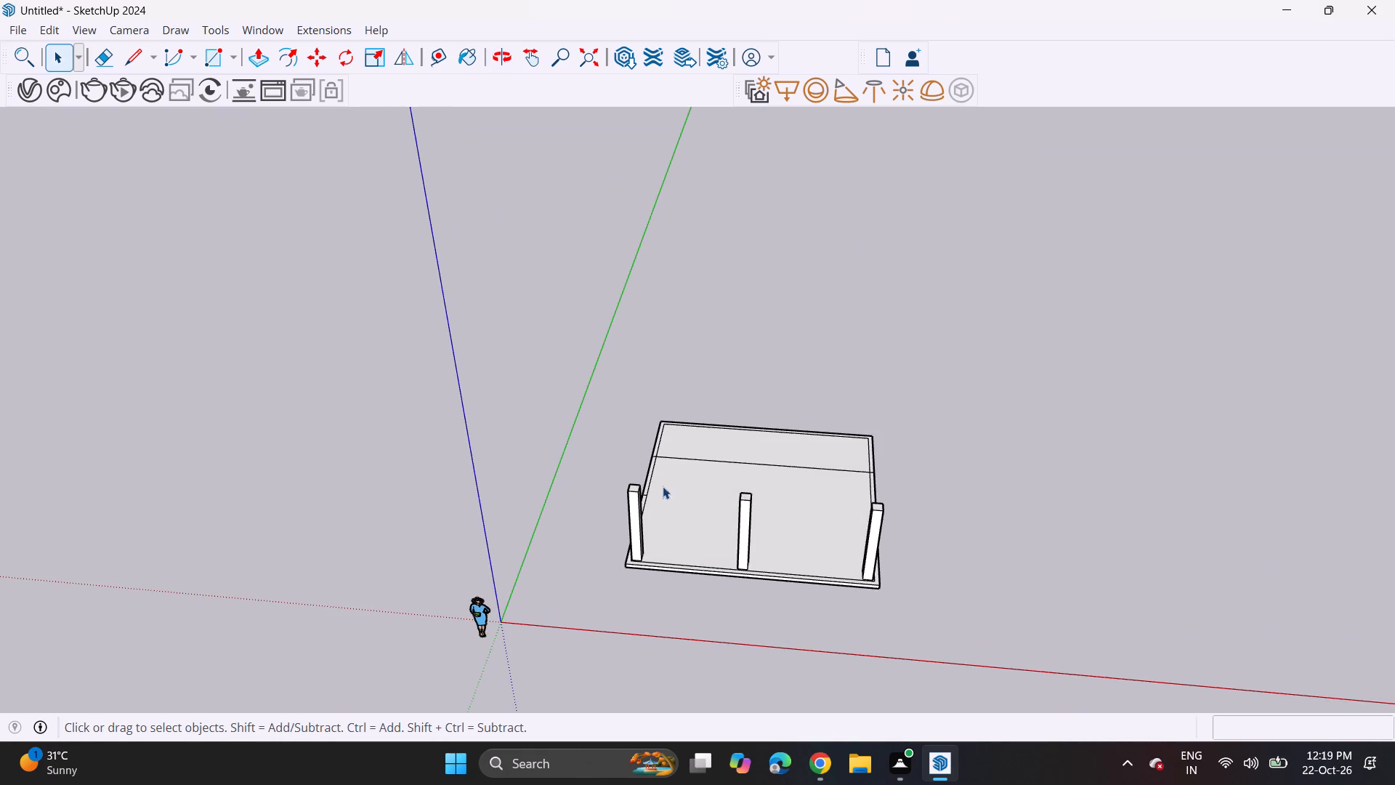
{"action": "scroll", "coordinate": [665, 443], "scroll_direction": "up", "scroll_amount": 3}
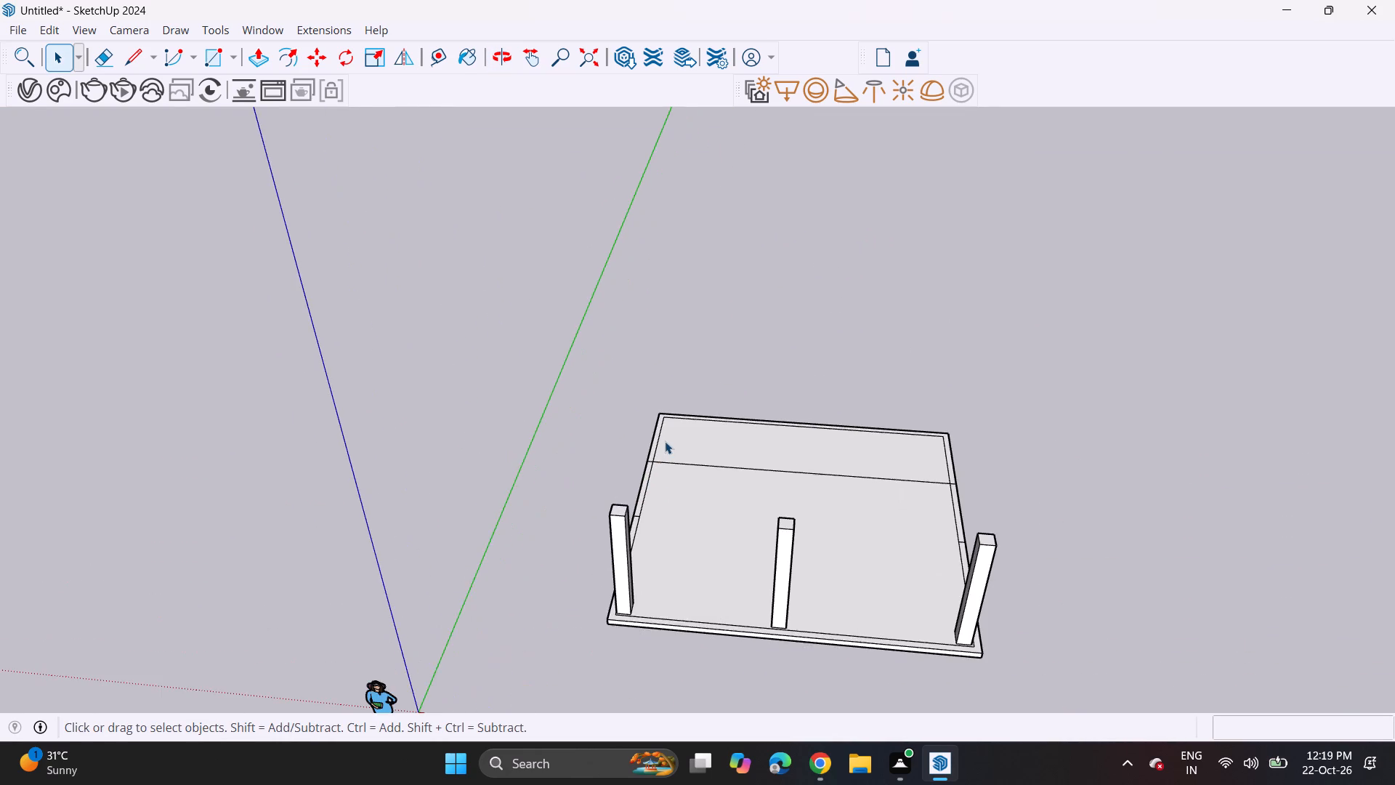
{"action": "scroll", "coordinate": [663, 441], "scroll_direction": "up", "scroll_amount": 7}
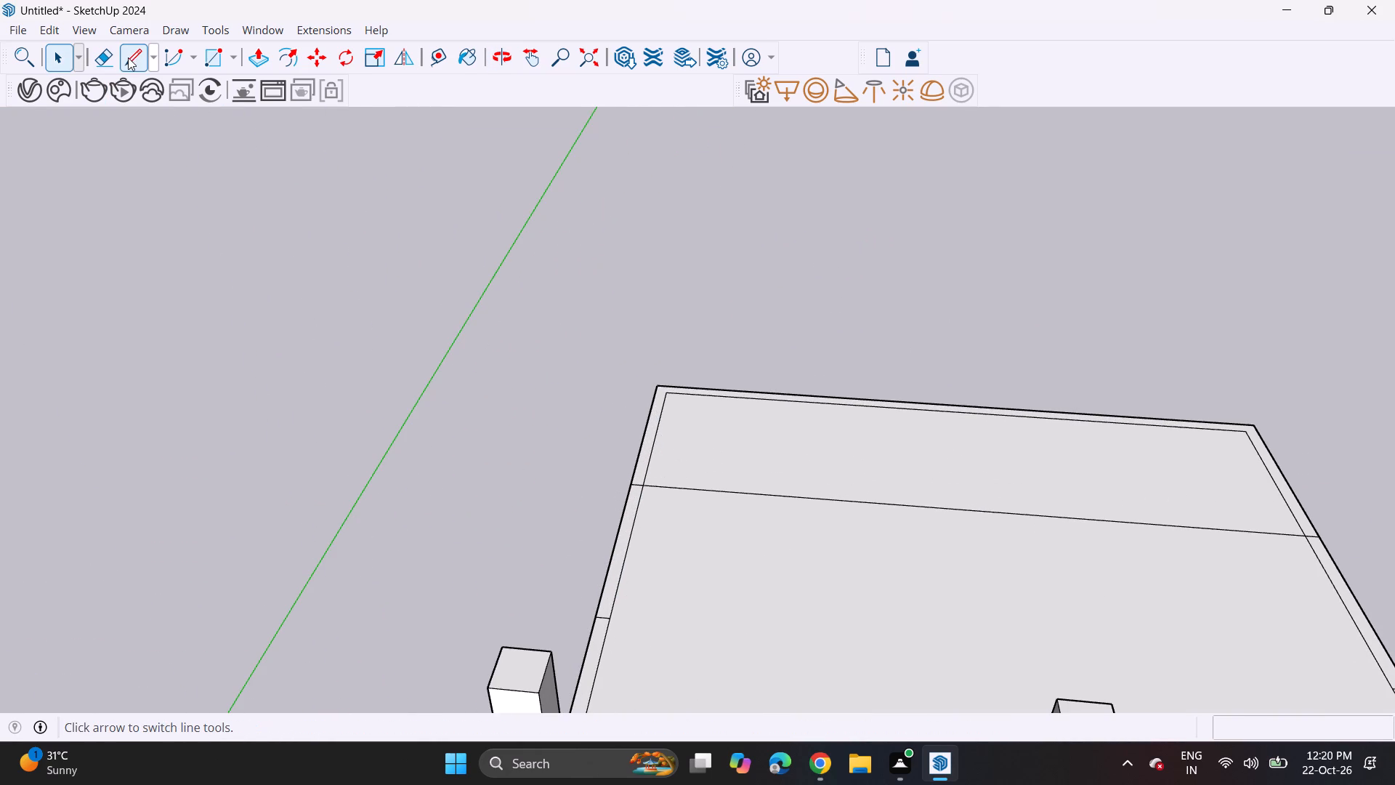
{"action": "left_click", "coordinate": [131, 58]}
{"action": "scroll", "coordinate": [675, 455], "scroll_direction": "up", "scroll_amount": 3}
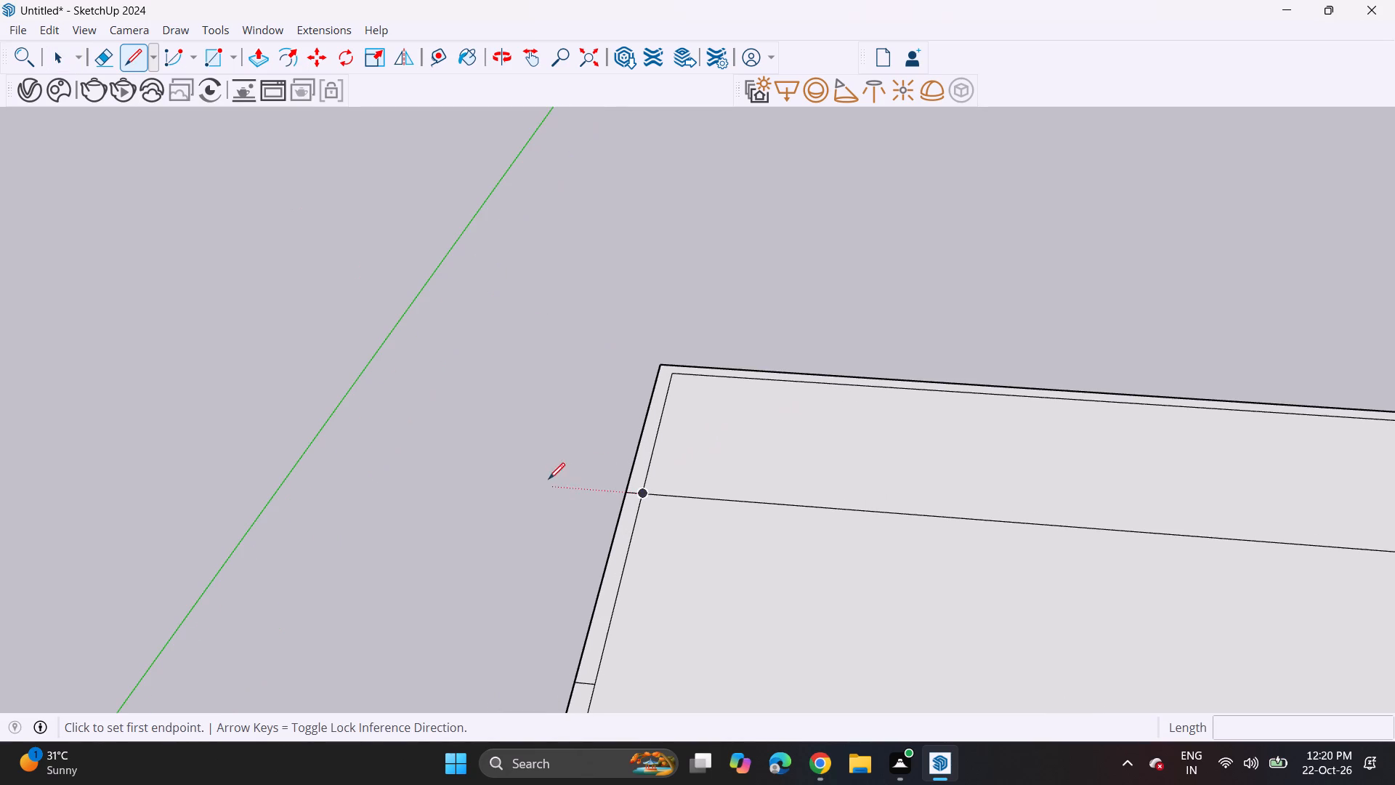
{"action": "left_click", "coordinate": [632, 479]}
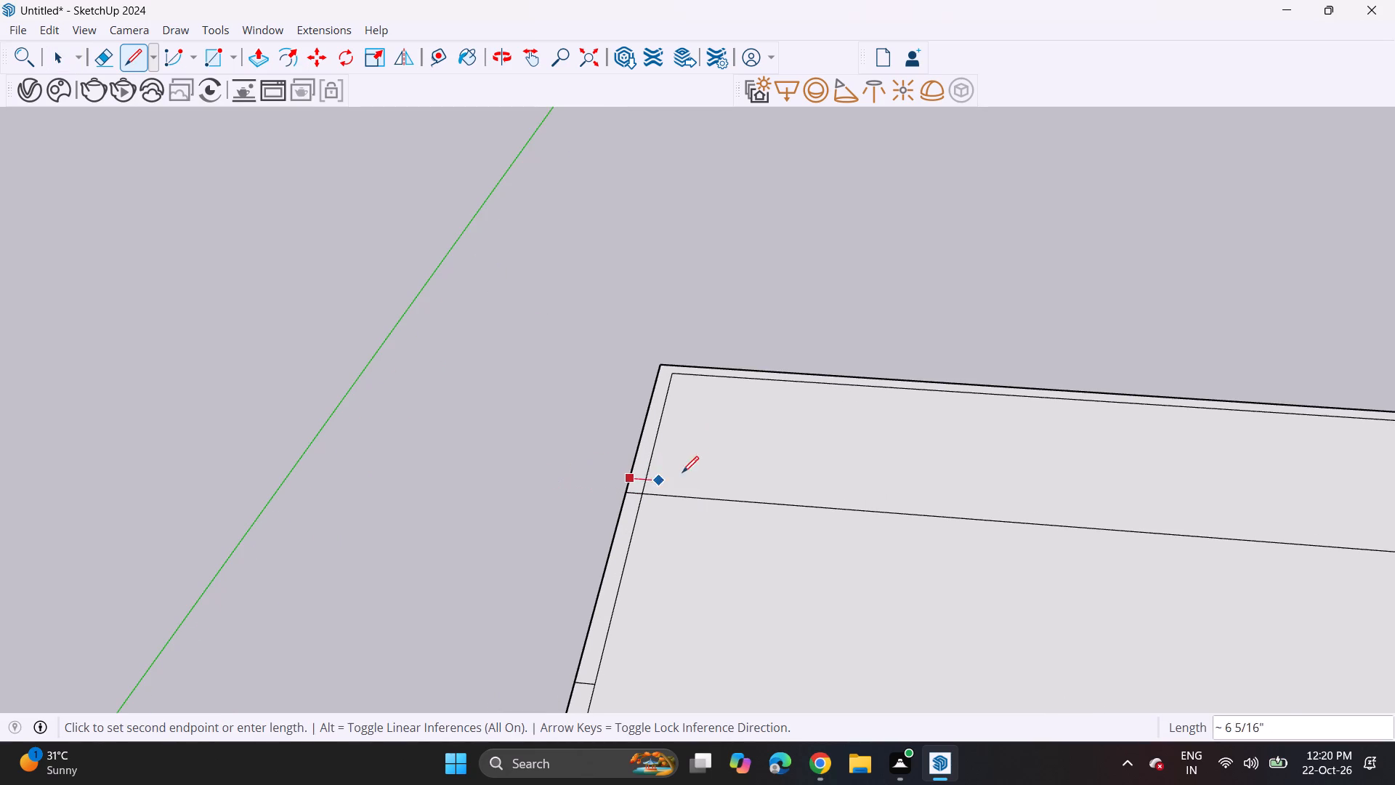
{"action": "scroll", "coordinate": [699, 486], "scroll_direction": "down", "scroll_amount": 5}
{"action": "middle_click_drag", "start_coordinate": [708, 476], "coordinate": [517, 451]}
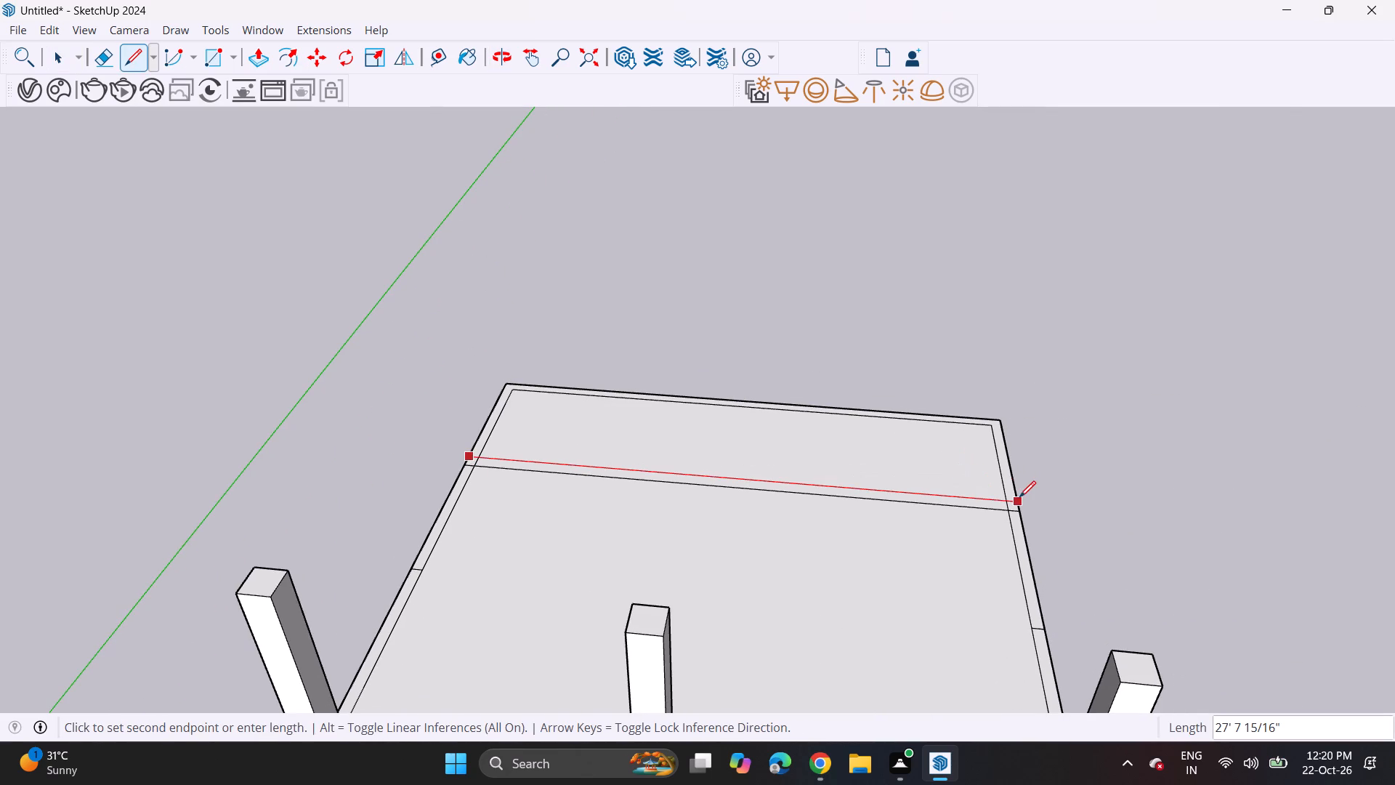
{"action": "left_click", "coordinate": [1019, 497]}
Erase the stray segments at both ends of the two cross lines, leaving a continuous rectangular wall outline at the slab's rear.
{"action": "left_click", "coordinate": [97, 64]}
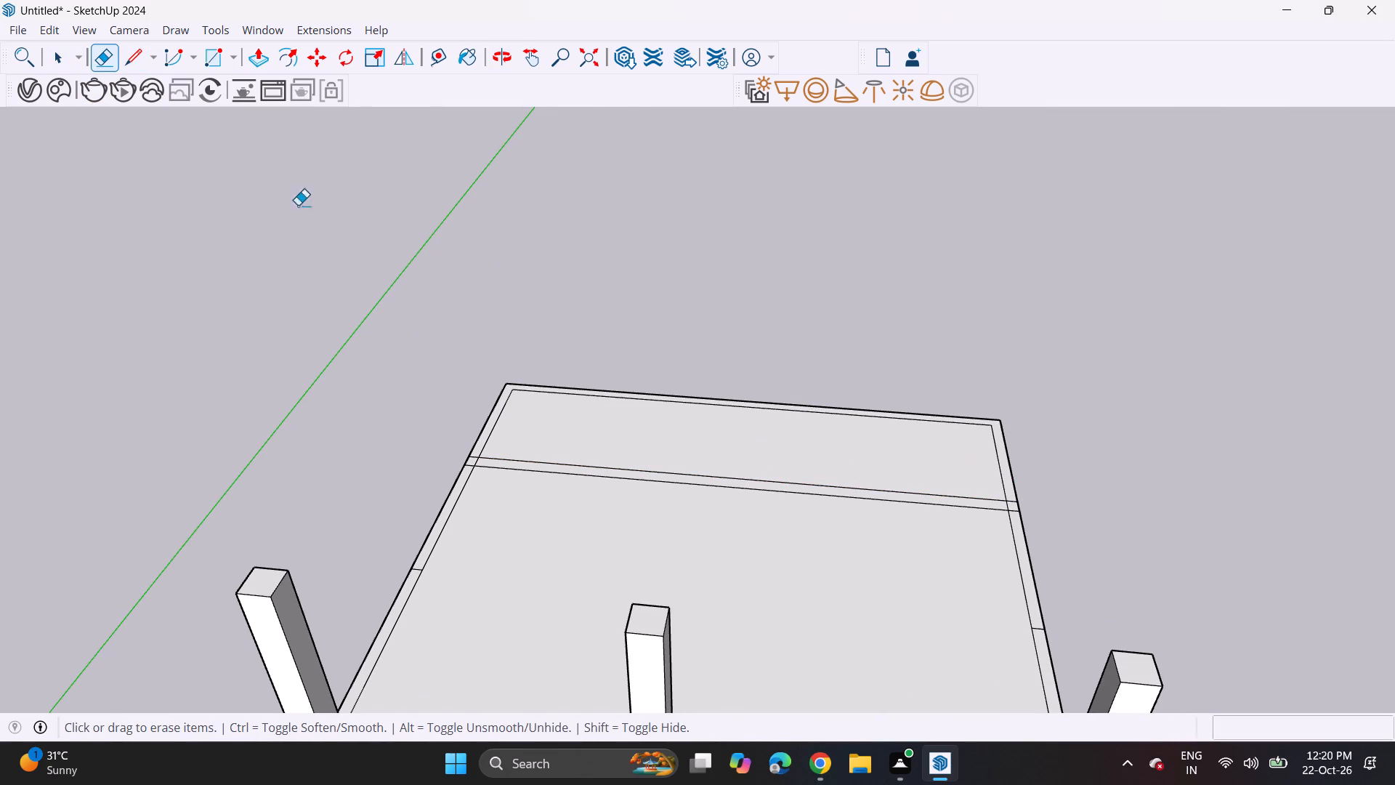
{"action": "scroll", "coordinate": [448, 352], "scroll_direction": "up", "scroll_amount": 4}
{"action": "scroll", "coordinate": [493, 462], "scroll_direction": "up", "scroll_amount": 5}
{"action": "left_click", "coordinate": [476, 495]}
{"action": "left_click", "coordinate": [473, 499]}
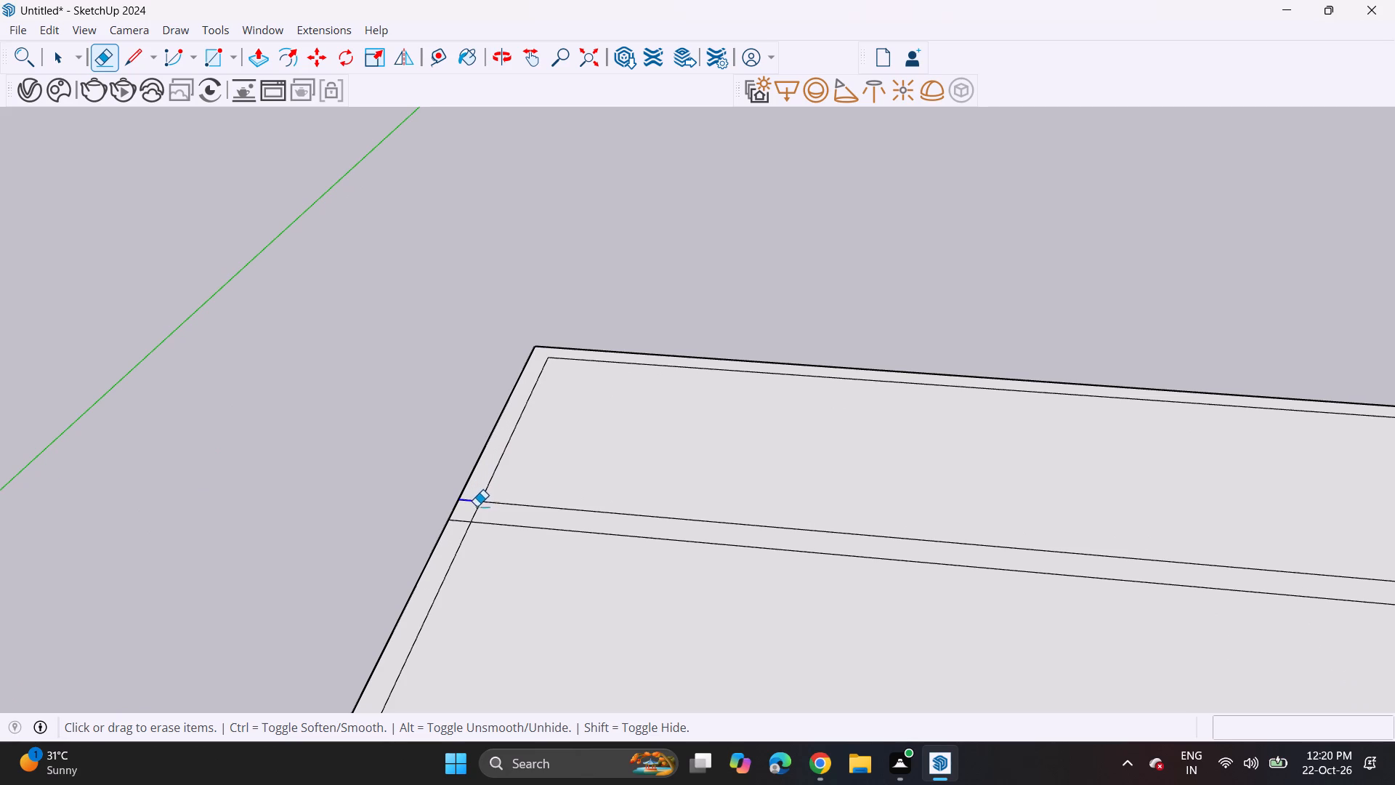
{"action": "left_click", "coordinate": [481, 507]}
{"action": "scroll", "coordinate": [449, 533], "scroll_direction": "down", "scroll_amount": 9}
{"action": "middle_click_drag", "start_coordinate": [629, 557], "coordinate": [363, 445]}
{"action": "scroll", "coordinate": [737, 475], "scroll_direction": "up", "scroll_amount": 4}
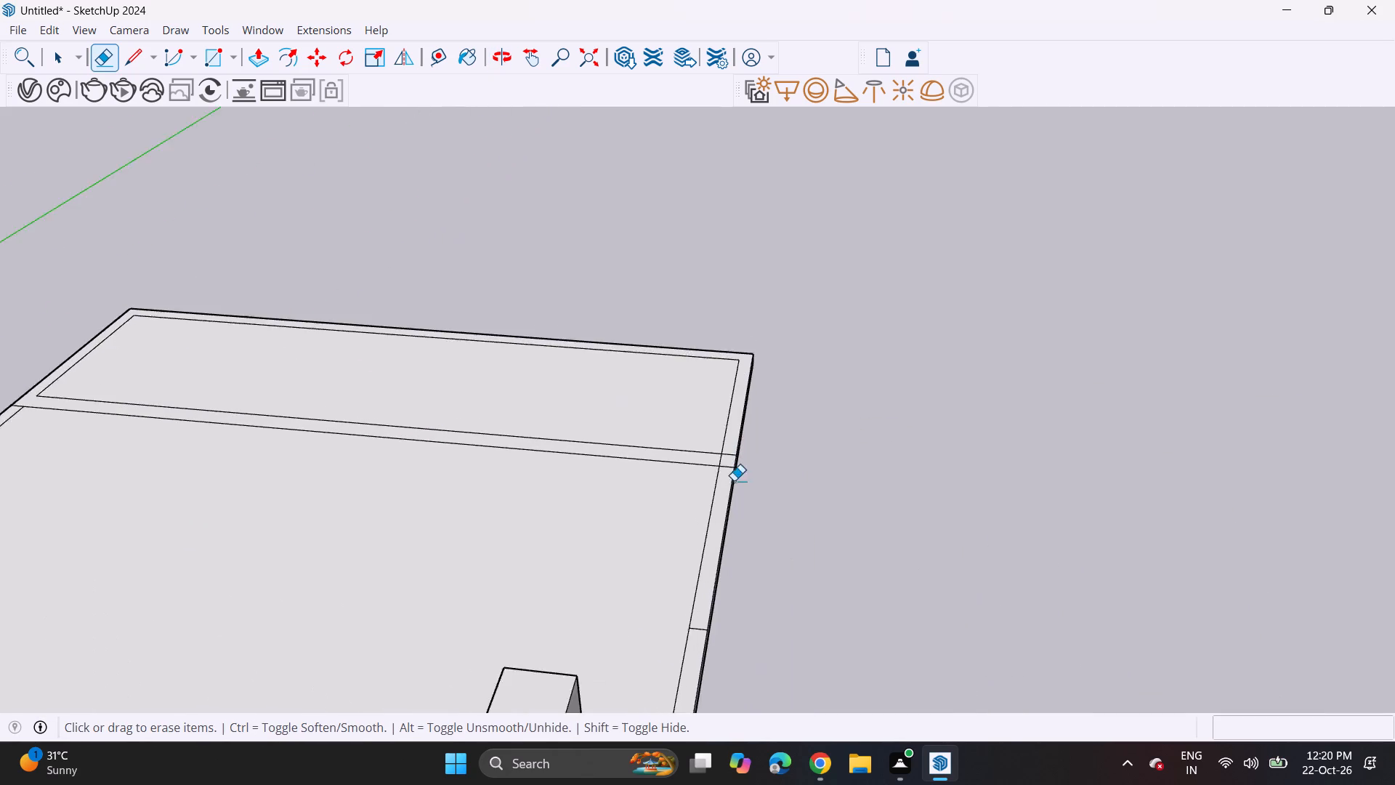
{"action": "scroll", "coordinate": [722, 424], "scroll_direction": "up", "scroll_amount": 9}
{"action": "left_click_drag", "start_coordinate": [727, 467], "coordinate": [733, 456]}
{"action": "left_click_drag", "start_coordinate": [724, 478], "coordinate": [702, 475]}
{"action": "scroll", "coordinate": [652, 479], "scroll_direction": "down", "scroll_amount": 2}
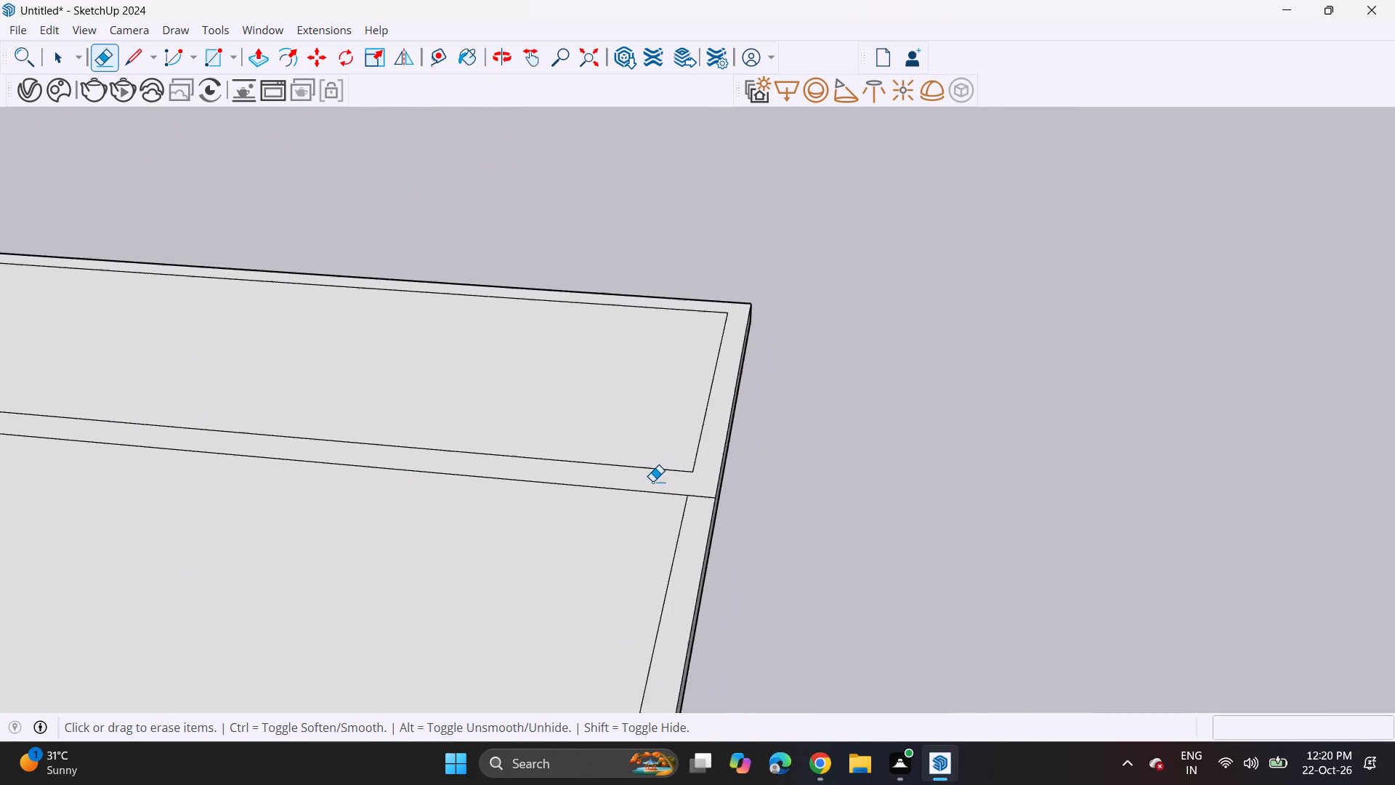
{"action": "scroll", "coordinate": [652, 481], "scroll_direction": "down", "scroll_amount": 14}
{"action": "middle_click_drag", "start_coordinate": [526, 474], "coordinate": [764, 456], "text": "shift"}
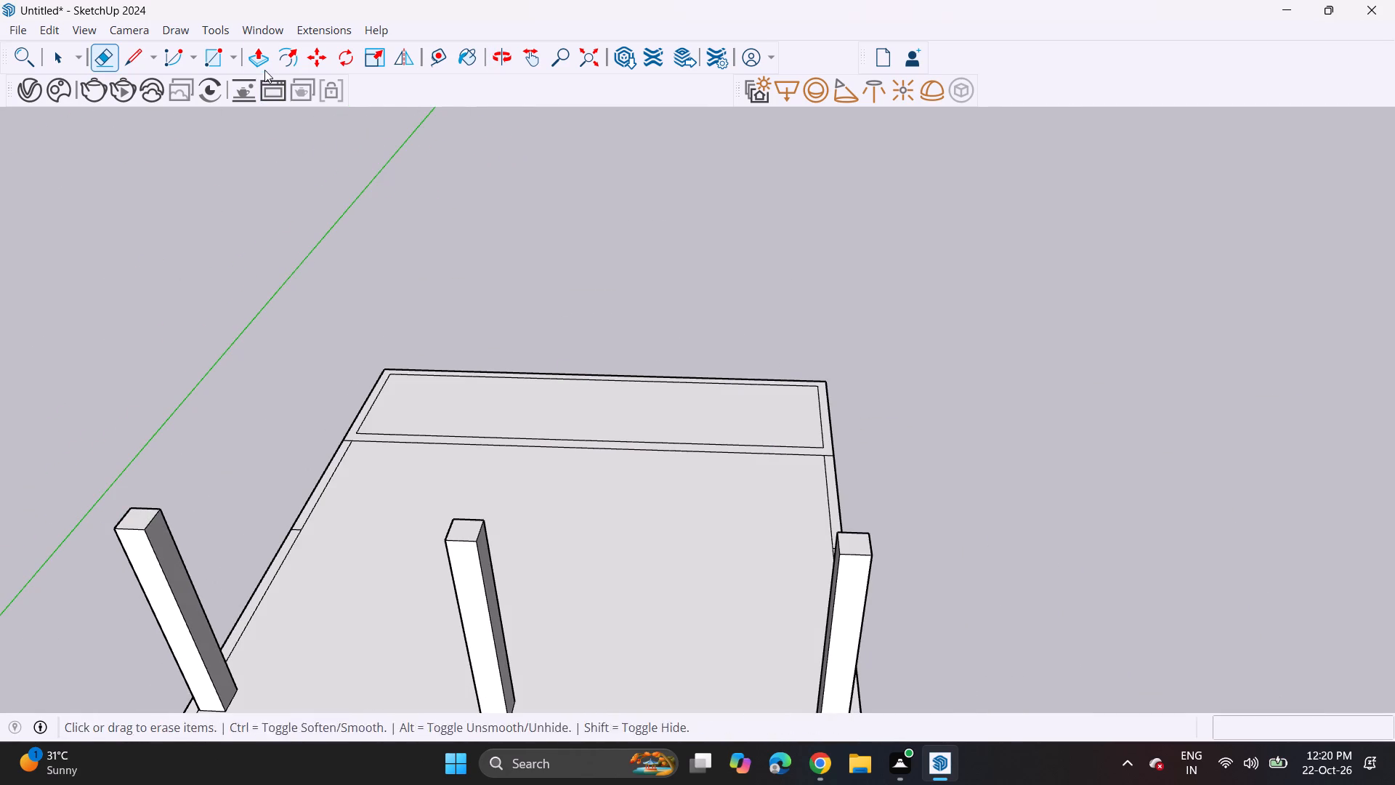
Extrude the rear wall outline 10' up, level with the tops of the columns.
{"action": "left_click", "coordinate": [263, 68]}
{"action": "left_click", "coordinate": [831, 442]}
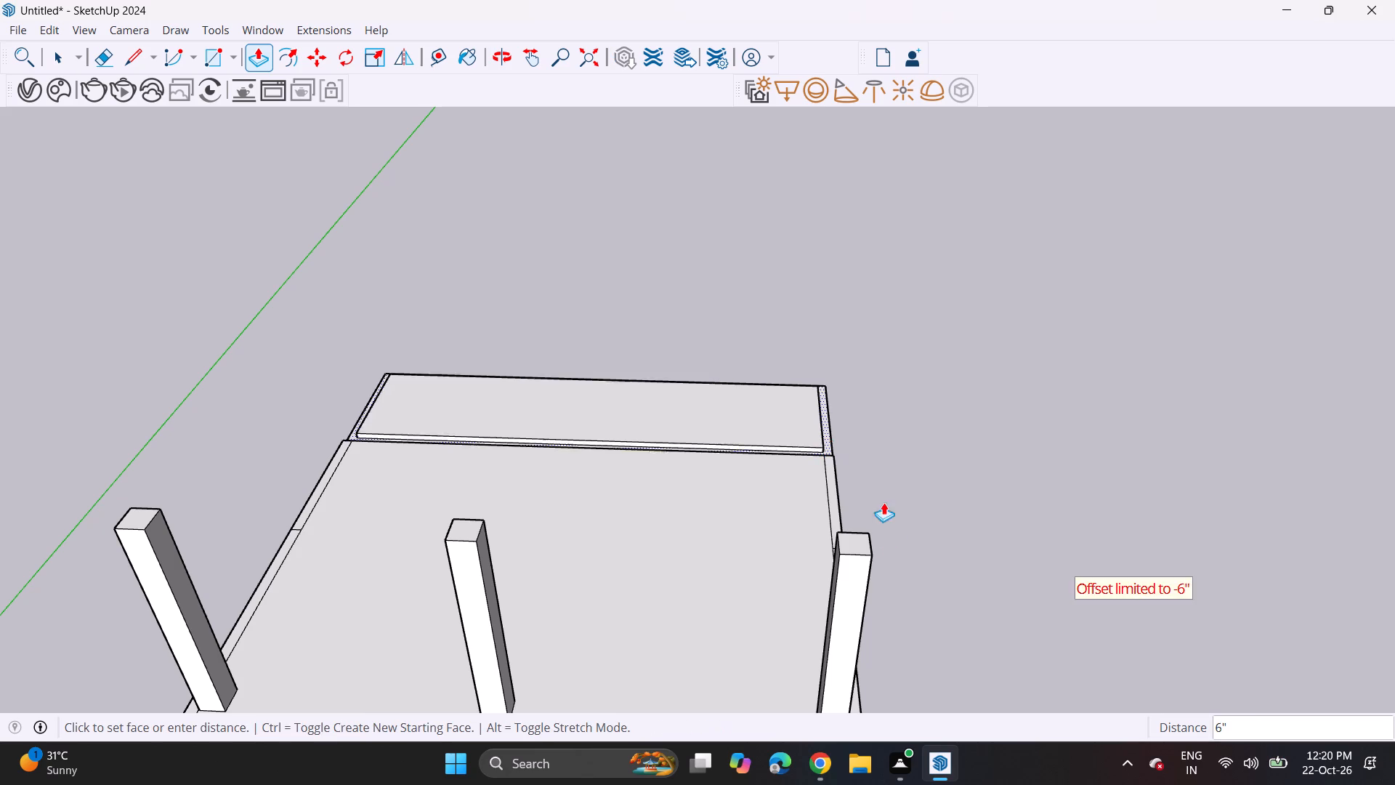
{"action": "left_click", "coordinate": [851, 550]}
Draw a line about 6 5/16" long across each side wall's top at the rear inner corners, separating off the rear wall's top face.
{"action": "middle_click_drag", "start_coordinate": [761, 474], "coordinate": [764, 270]}
{"action": "scroll", "coordinate": [690, 274], "scroll_direction": "down", "scroll_amount": 2}
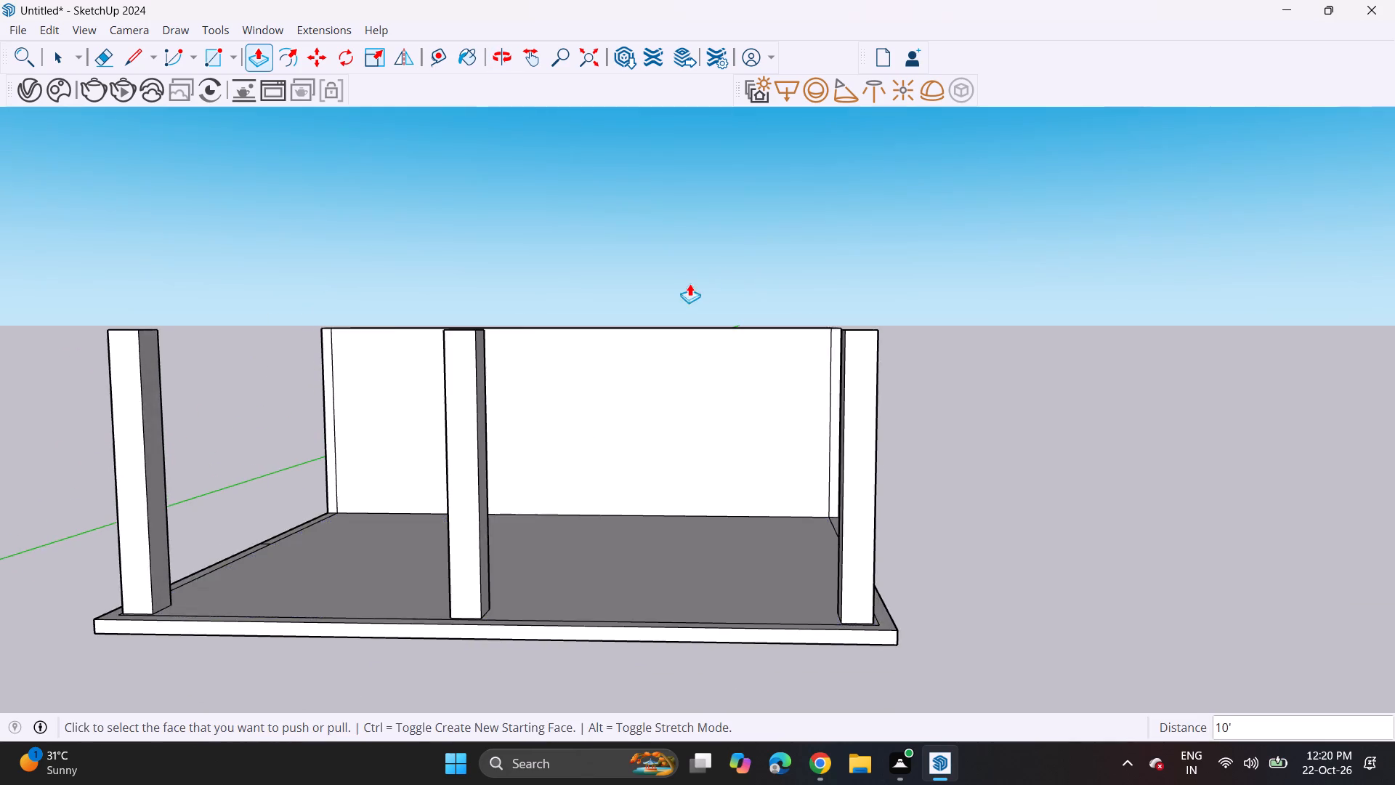
{"action": "scroll", "coordinate": [690, 283], "scroll_direction": "down", "scroll_amount": 2}
{"action": "middle_click_drag", "start_coordinate": [614, 340], "coordinate": [618, 676]}
{"action": "middle_click_drag", "start_coordinate": [583, 137], "coordinate": [583, 305]}
{"action": "scroll", "coordinate": [530, 118], "scroll_direction": "up", "scroll_amount": 1}
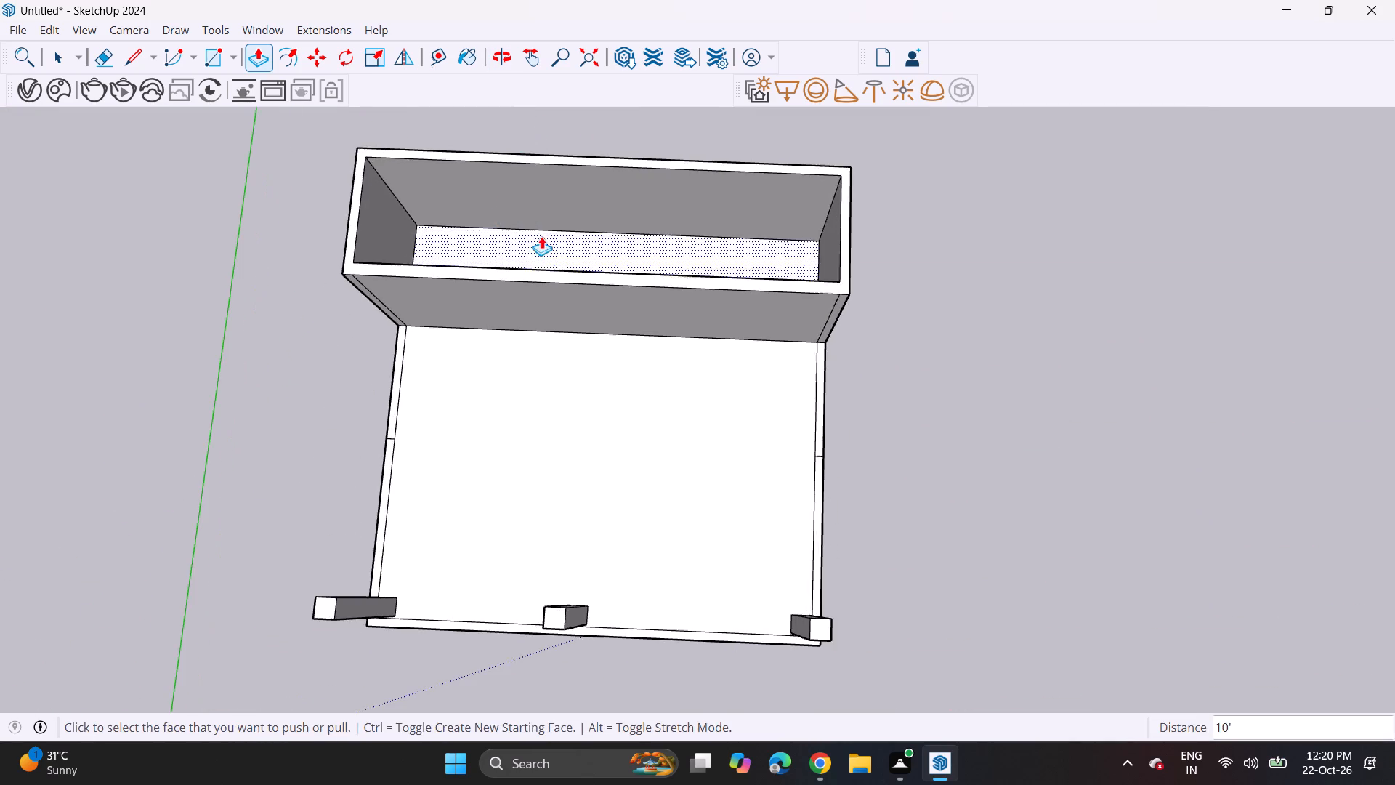
{"action": "middle_click_drag", "start_coordinate": [546, 210], "coordinate": [583, 417], "text": "shift"}
{"action": "middle_click_drag", "start_coordinate": [562, 326], "coordinate": [560, 252]}
{"action": "scroll", "coordinate": [560, 284], "scroll_direction": "up", "scroll_amount": 1}
{"action": "scroll", "coordinate": [594, 362], "scroll_direction": "up", "scroll_amount": 5}
{"action": "scroll", "coordinate": [748, 359], "scroll_direction": "down", "scroll_amount": 3}
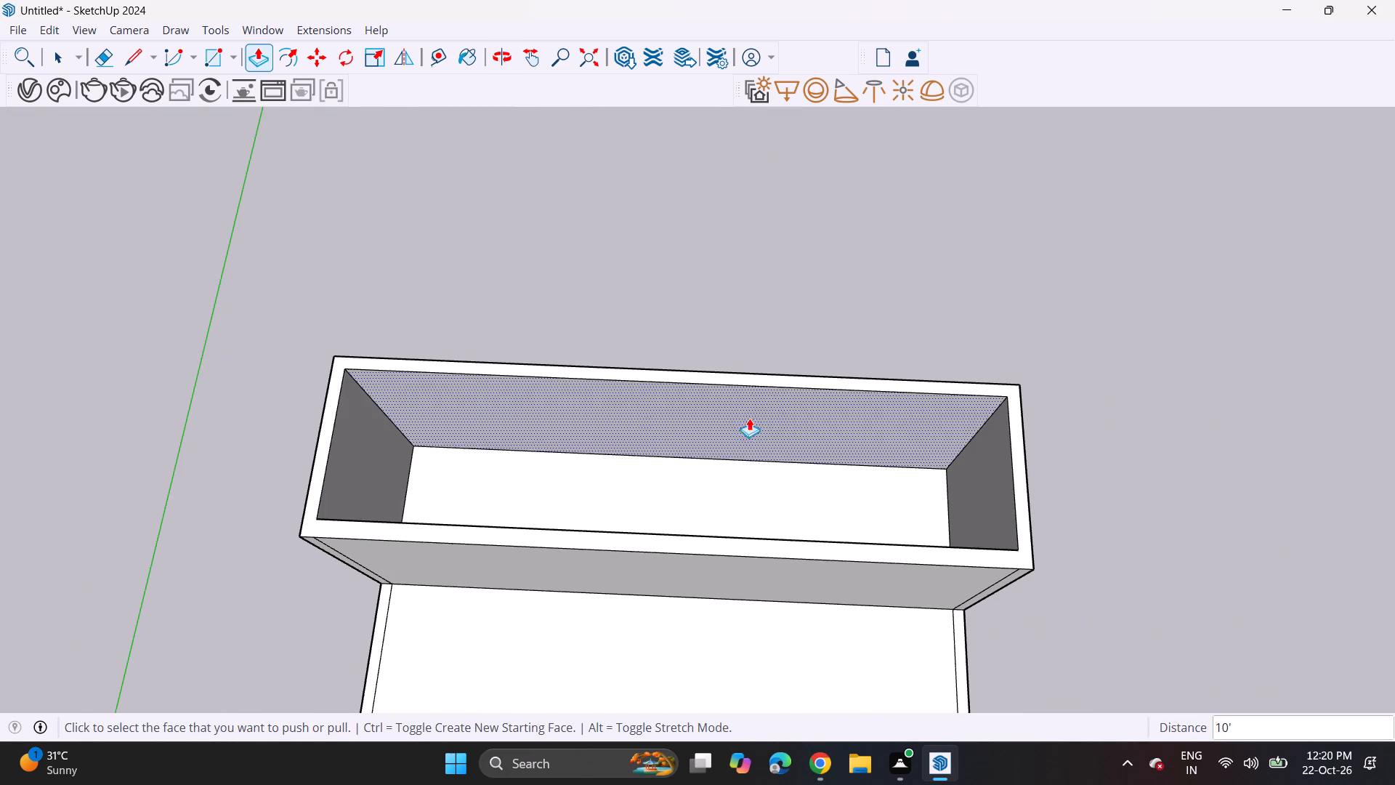
{"action": "left_click", "coordinate": [132, 62]}
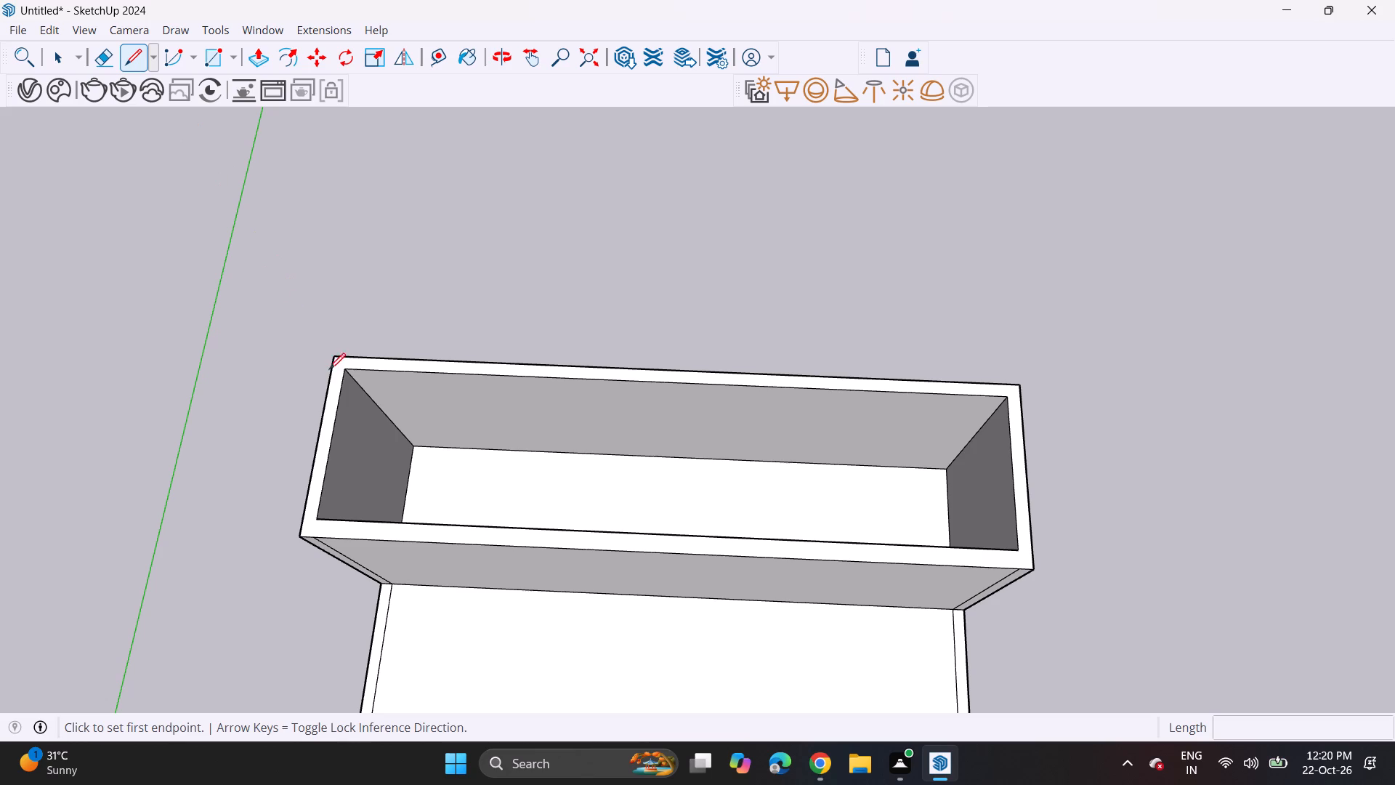
{"action": "left_click", "coordinate": [343, 375]}
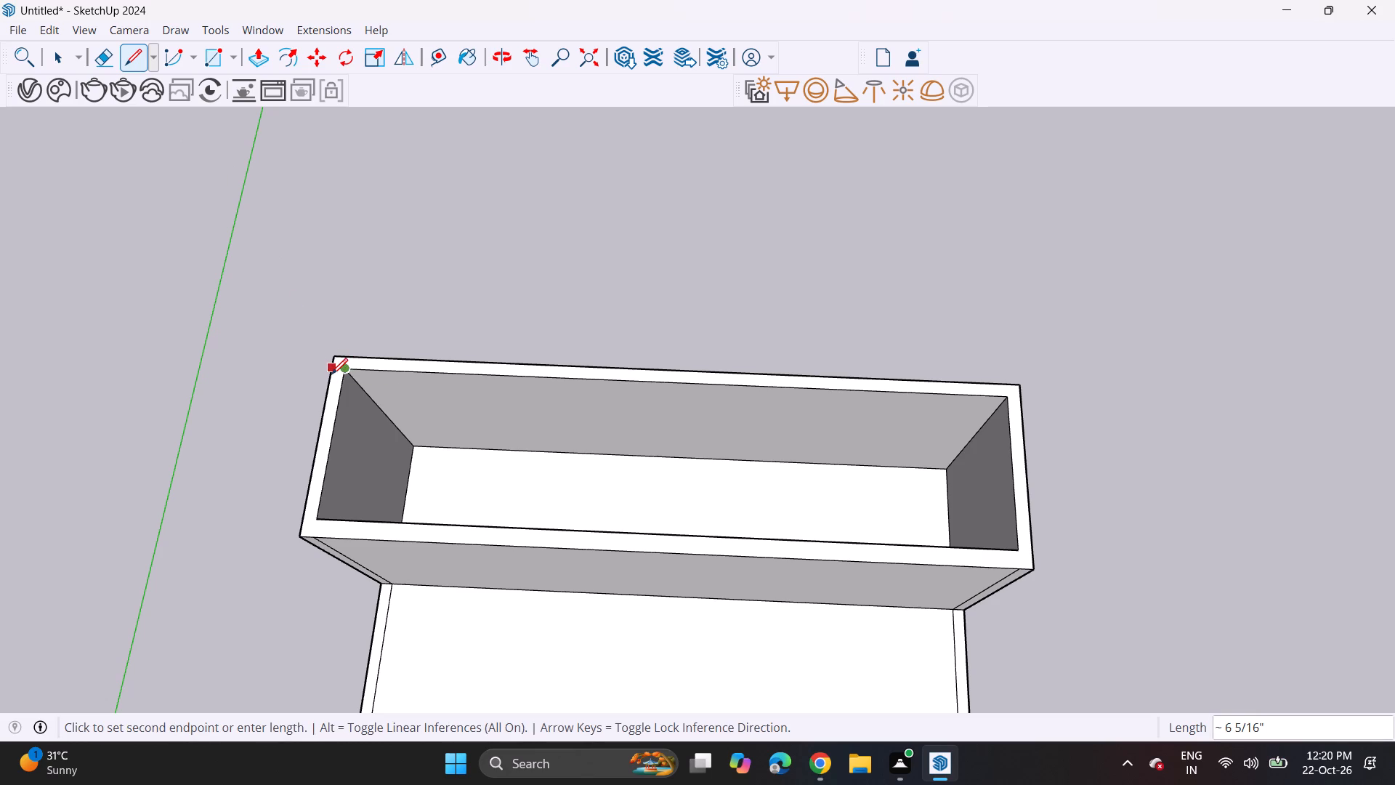
{"action": "left_click", "coordinate": [331, 374]}
{"action": "left_click", "coordinate": [1008, 397]}
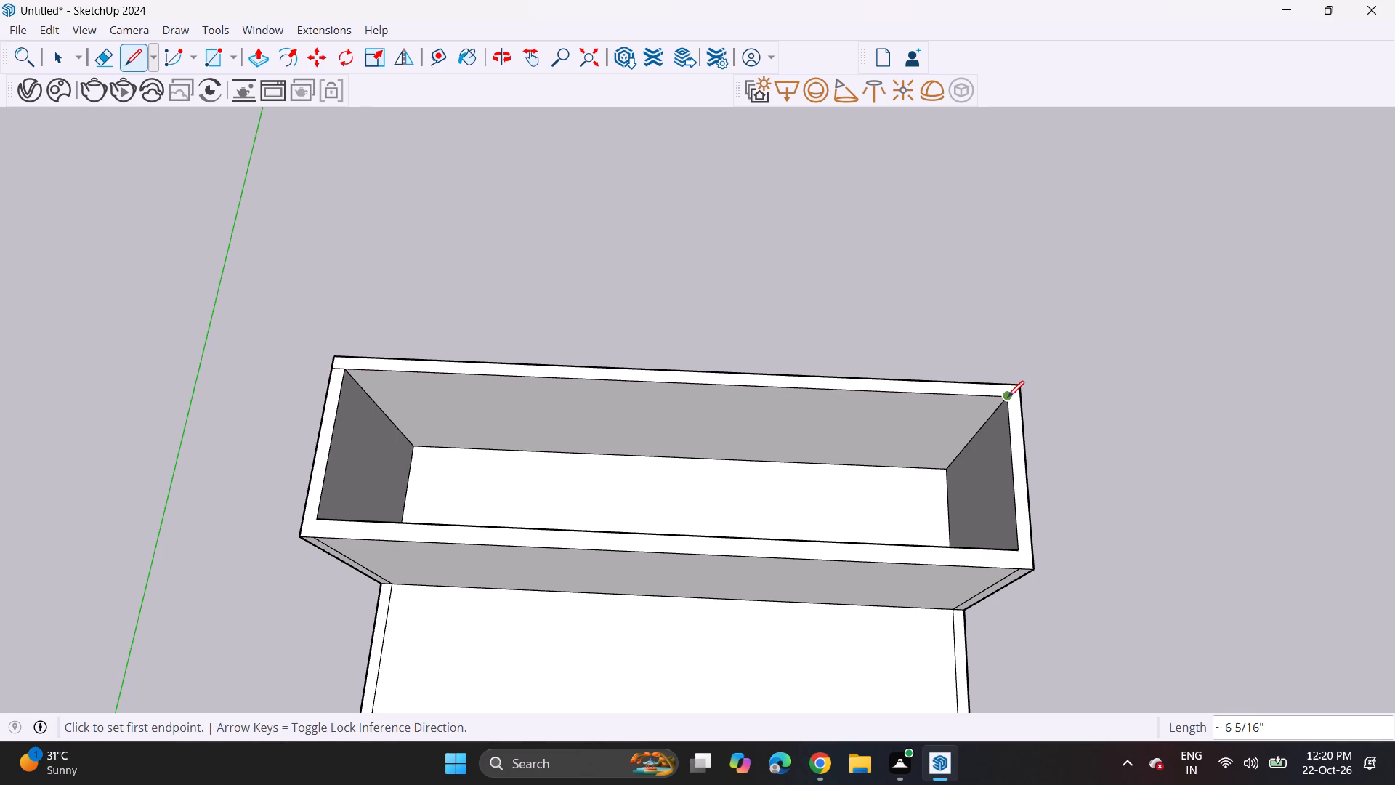
{"action": "left_click", "coordinate": [1025, 398]}
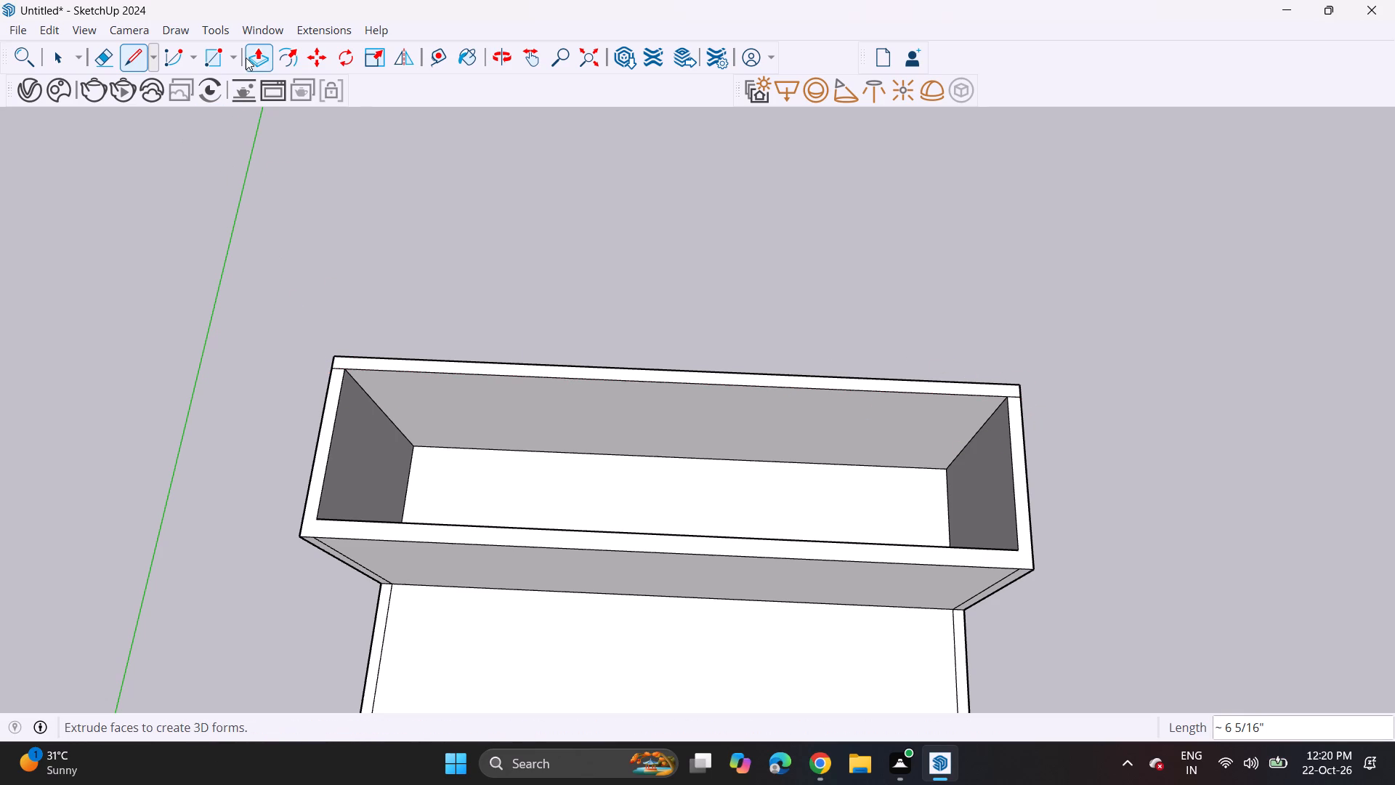
Extrude the rear wall's top strip up about 10 9/16".
{"action": "left_click", "coordinate": [249, 57]}
{"action": "left_click", "coordinate": [372, 362]}
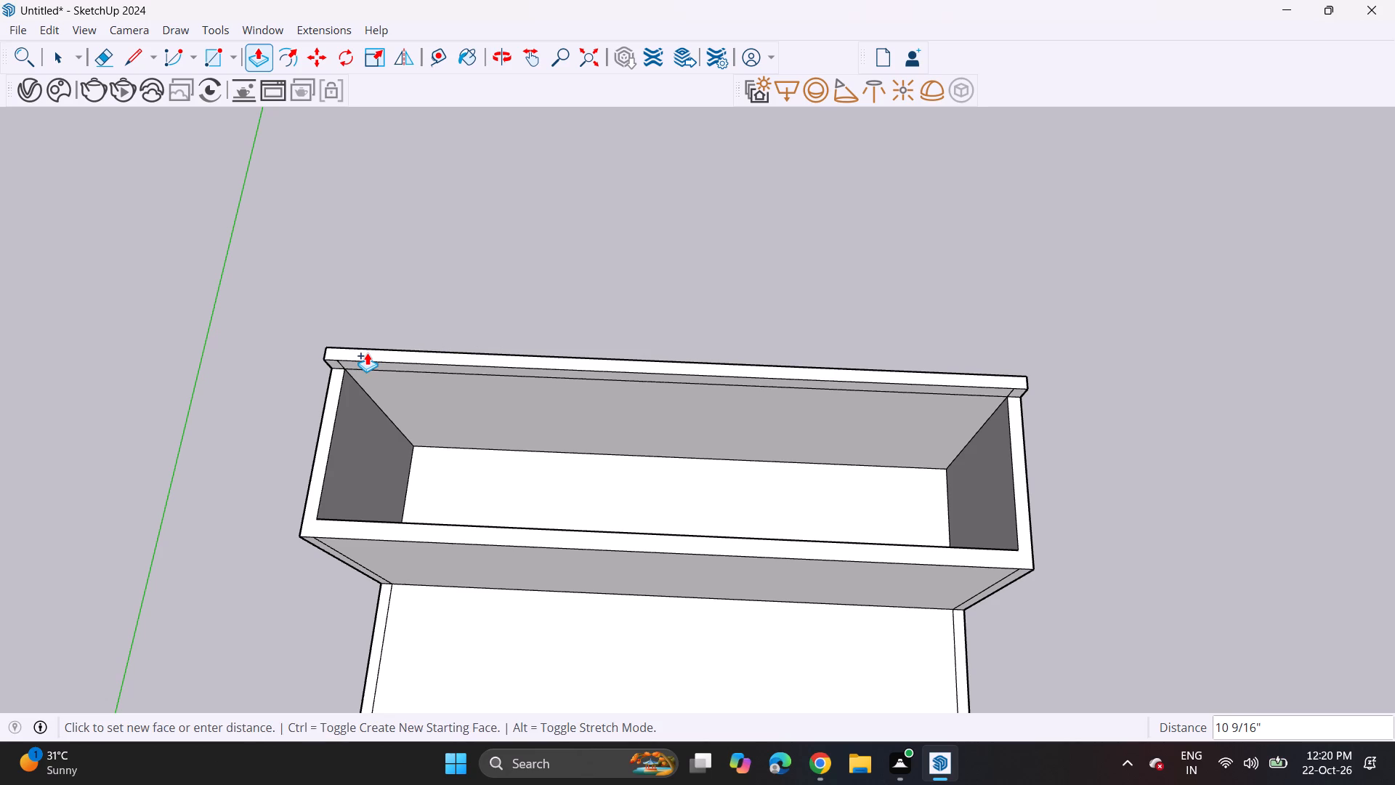
{"action": "left_click", "coordinate": [367, 353]}
Extend the raised rear strip's front face about 25' 3 1/16" forward over the columns to form the roof slab.
{"action": "middle_click_drag", "start_coordinate": [472, 401], "coordinate": [521, 81]}
{"action": "scroll", "coordinate": [440, 323], "scroll_direction": "down", "scroll_amount": 2}
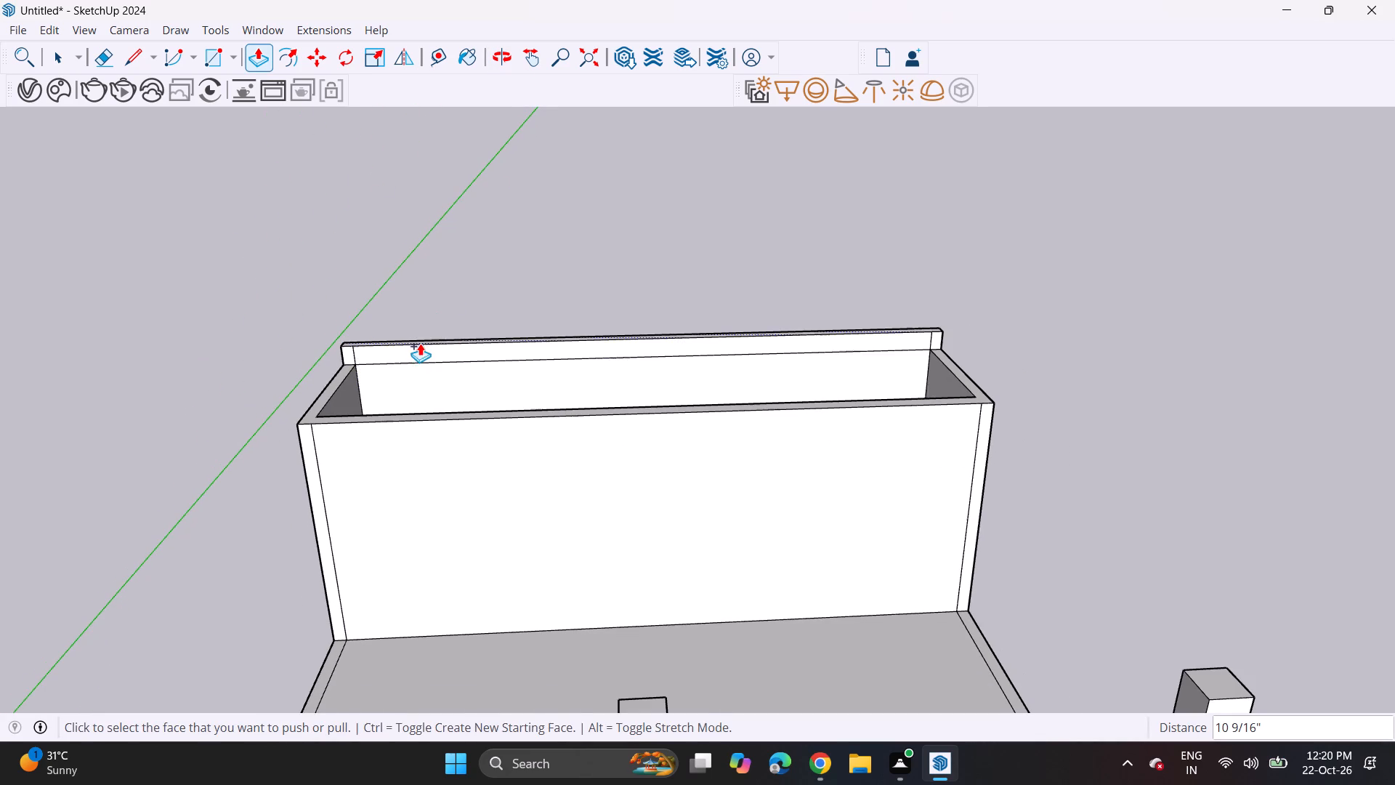
{"action": "left_click", "coordinate": [417, 359]}
{"action": "scroll", "coordinate": [392, 425], "scroll_direction": "down", "scroll_amount": 10}
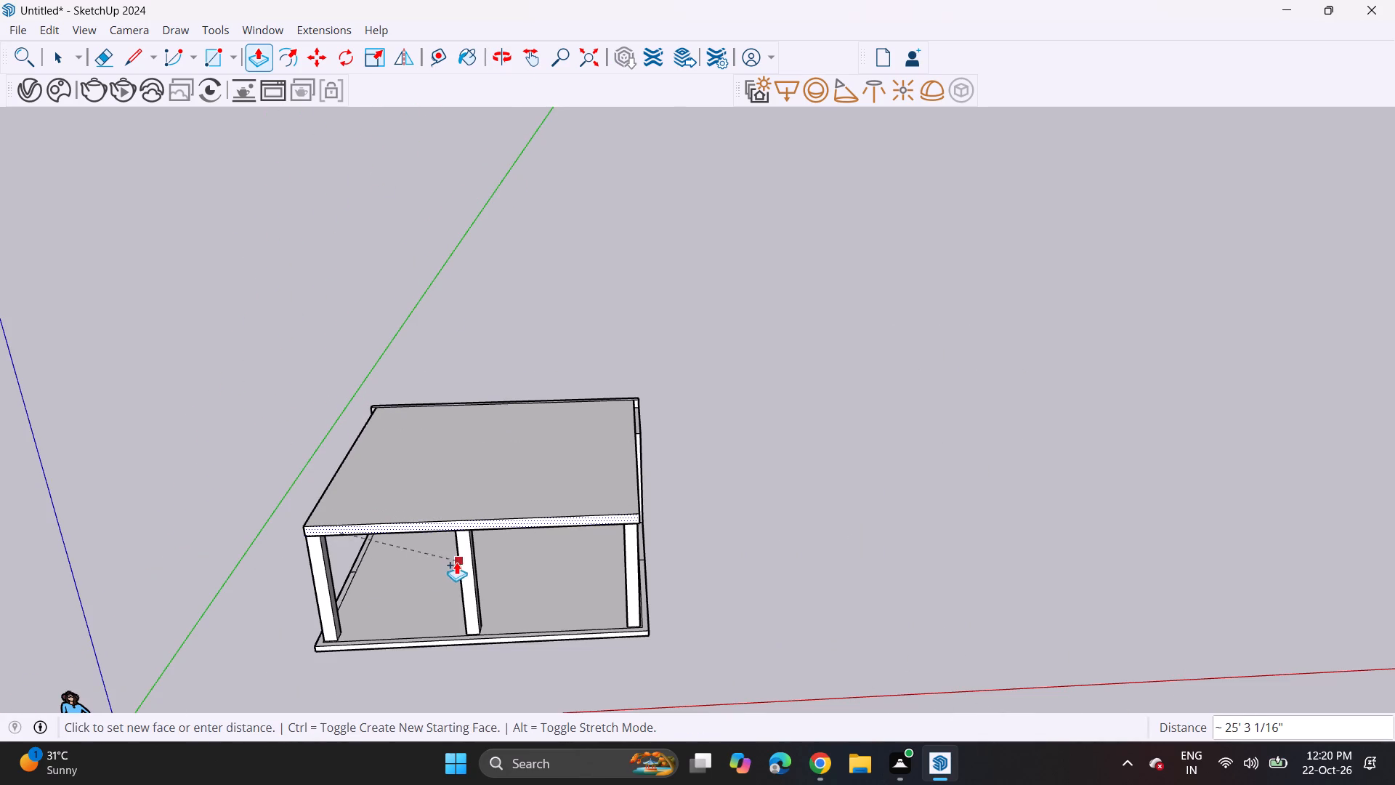
{"action": "left_click", "coordinate": [465, 573]}
Extend the leftover end strips of the raised rear band forward along both sides of the roof slab.
{"action": "middle_click_drag", "start_coordinate": [705, 451], "coordinate": [567, 398]}
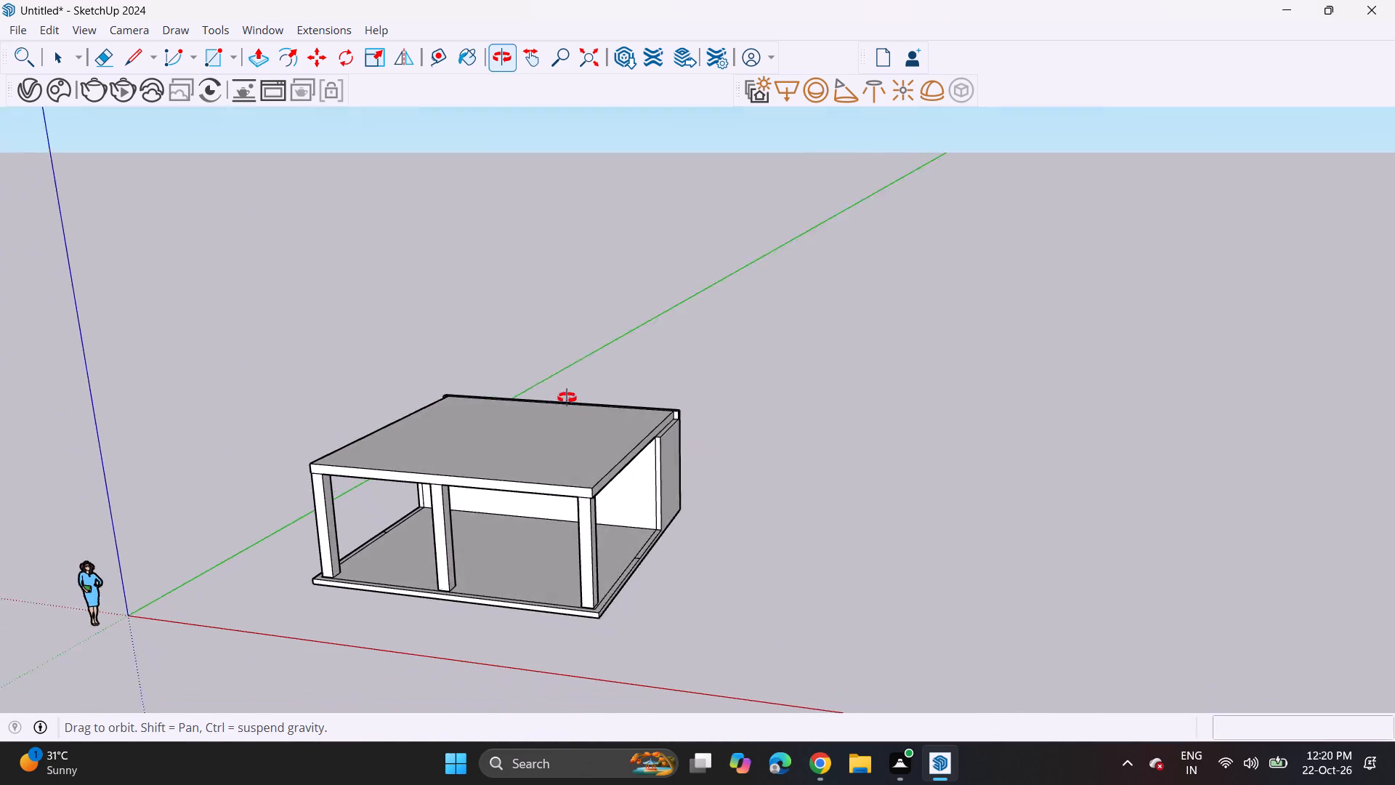
{"action": "middle_click_drag", "start_coordinate": [567, 398], "coordinate": [558, 395]}
{"action": "scroll", "coordinate": [698, 385], "scroll_direction": "up", "scroll_amount": 7}
{"action": "triple_click", "coordinate": [683, 428]}
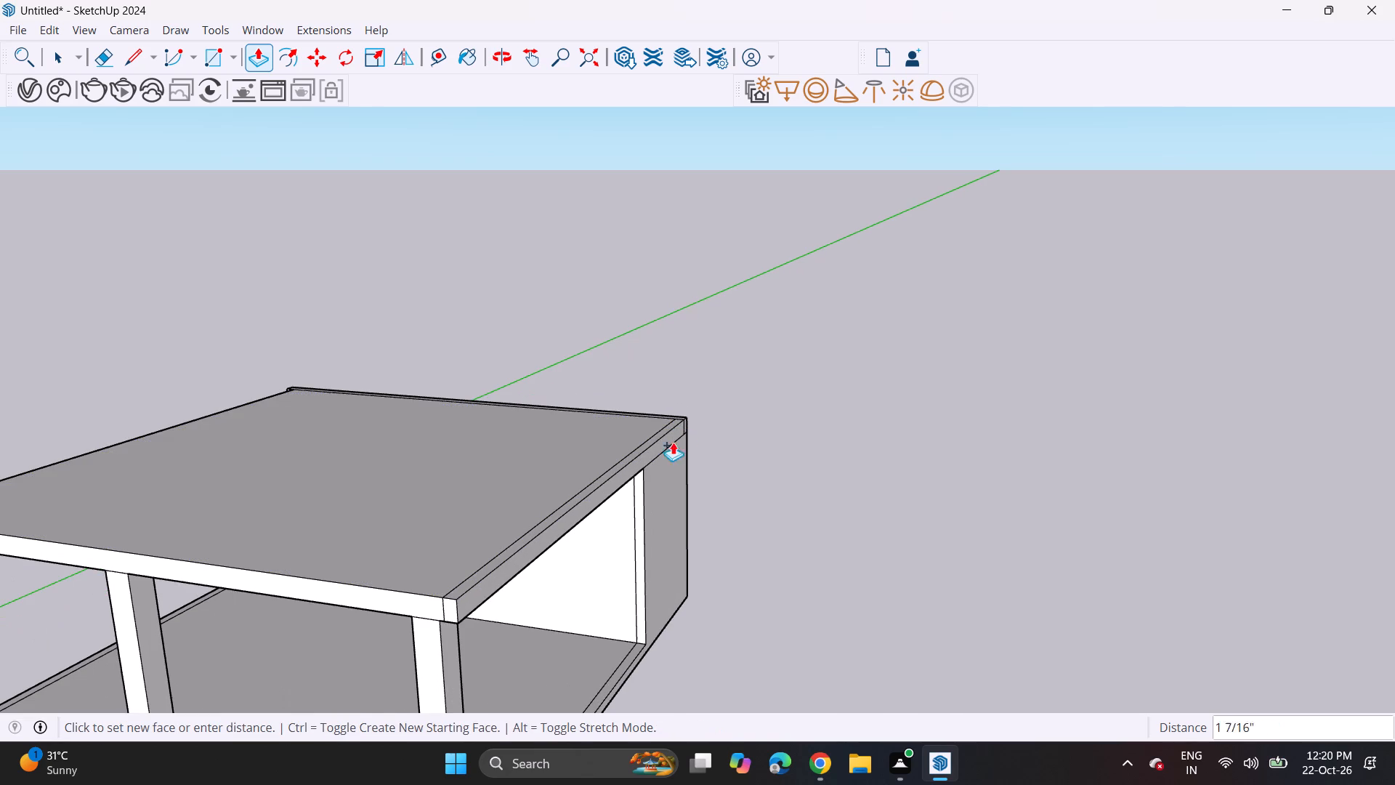
{"action": "scroll", "coordinate": [389, 466], "scroll_direction": "down", "scroll_amount": 5}
{"action": "middle_click_drag", "start_coordinate": [296, 459], "coordinate": [676, 416]}
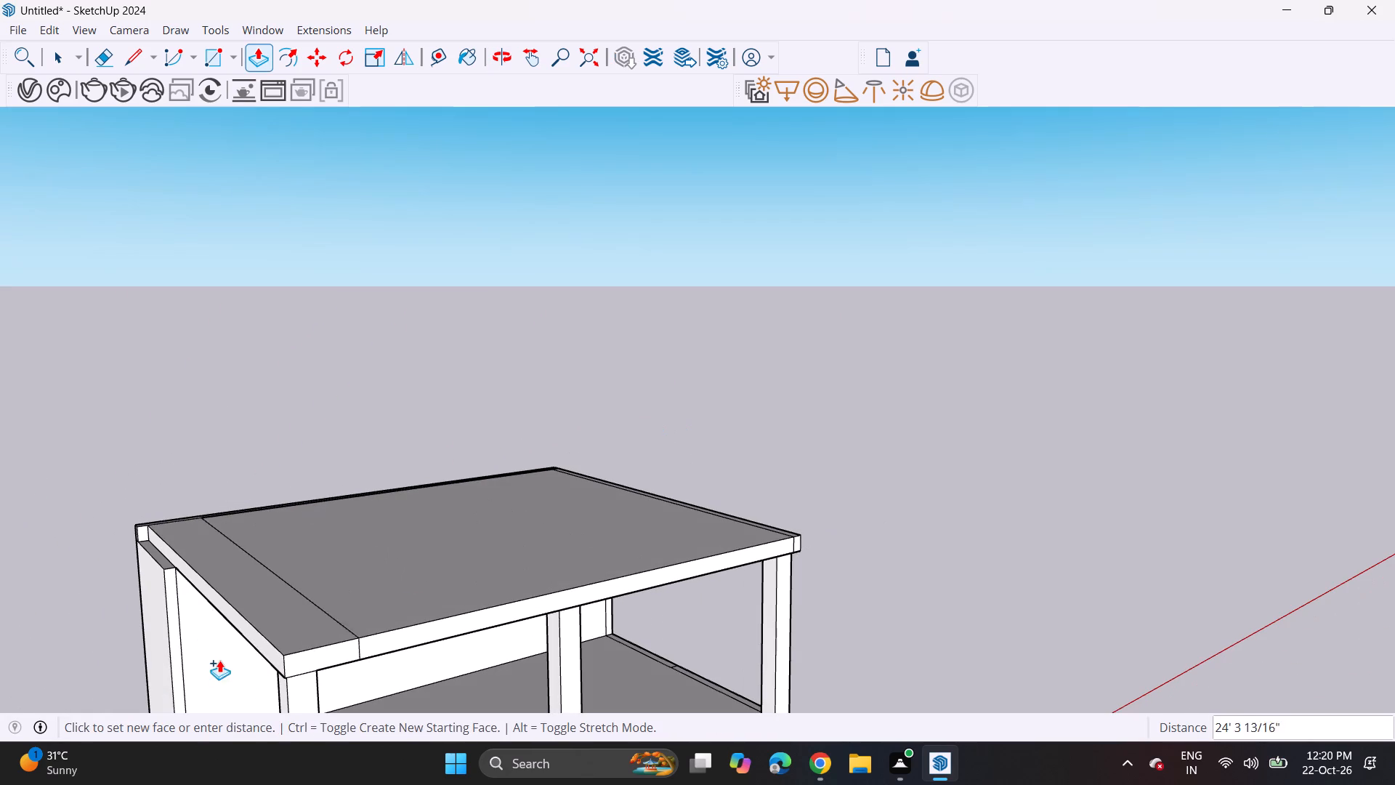
{"action": "key", "text": "Escape"}
{"action": "double_click", "coordinate": [145, 539]}
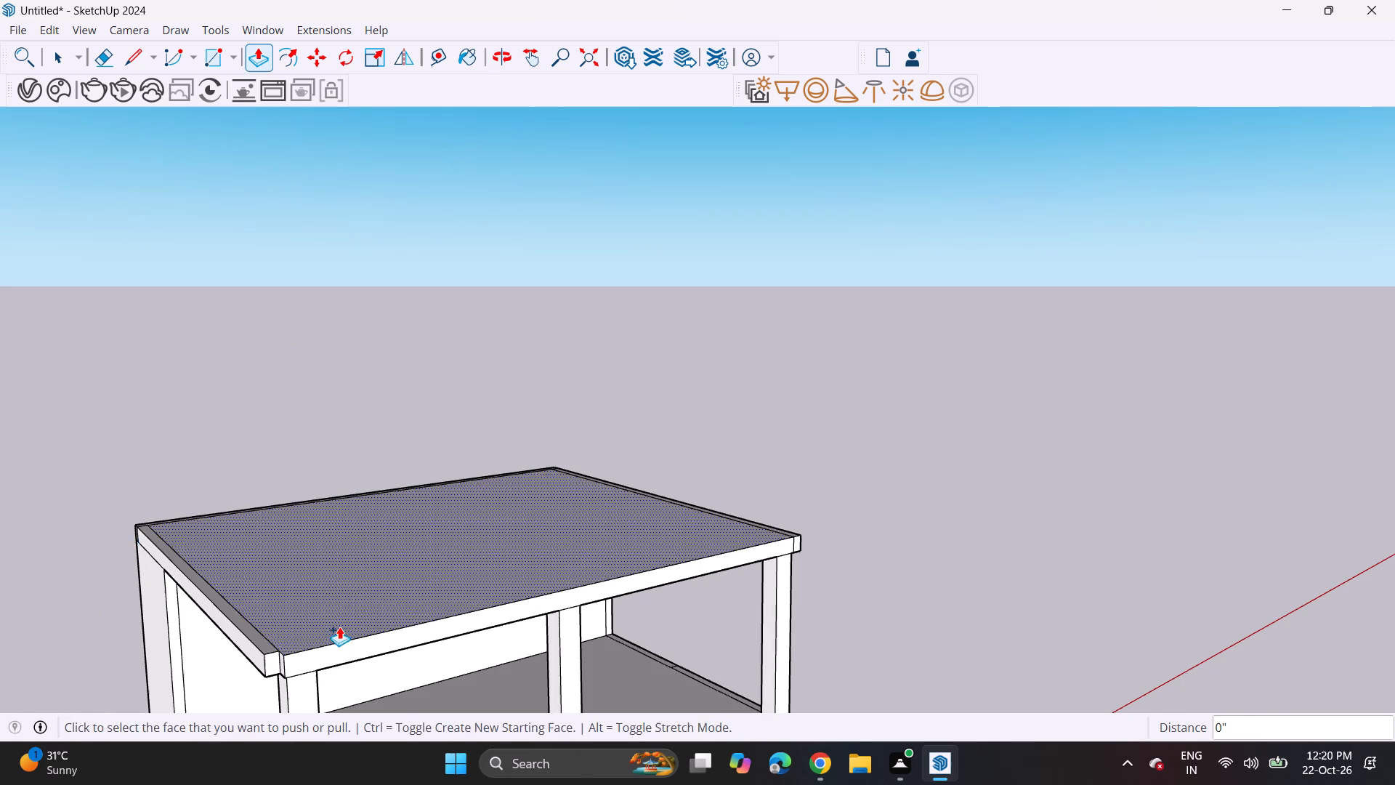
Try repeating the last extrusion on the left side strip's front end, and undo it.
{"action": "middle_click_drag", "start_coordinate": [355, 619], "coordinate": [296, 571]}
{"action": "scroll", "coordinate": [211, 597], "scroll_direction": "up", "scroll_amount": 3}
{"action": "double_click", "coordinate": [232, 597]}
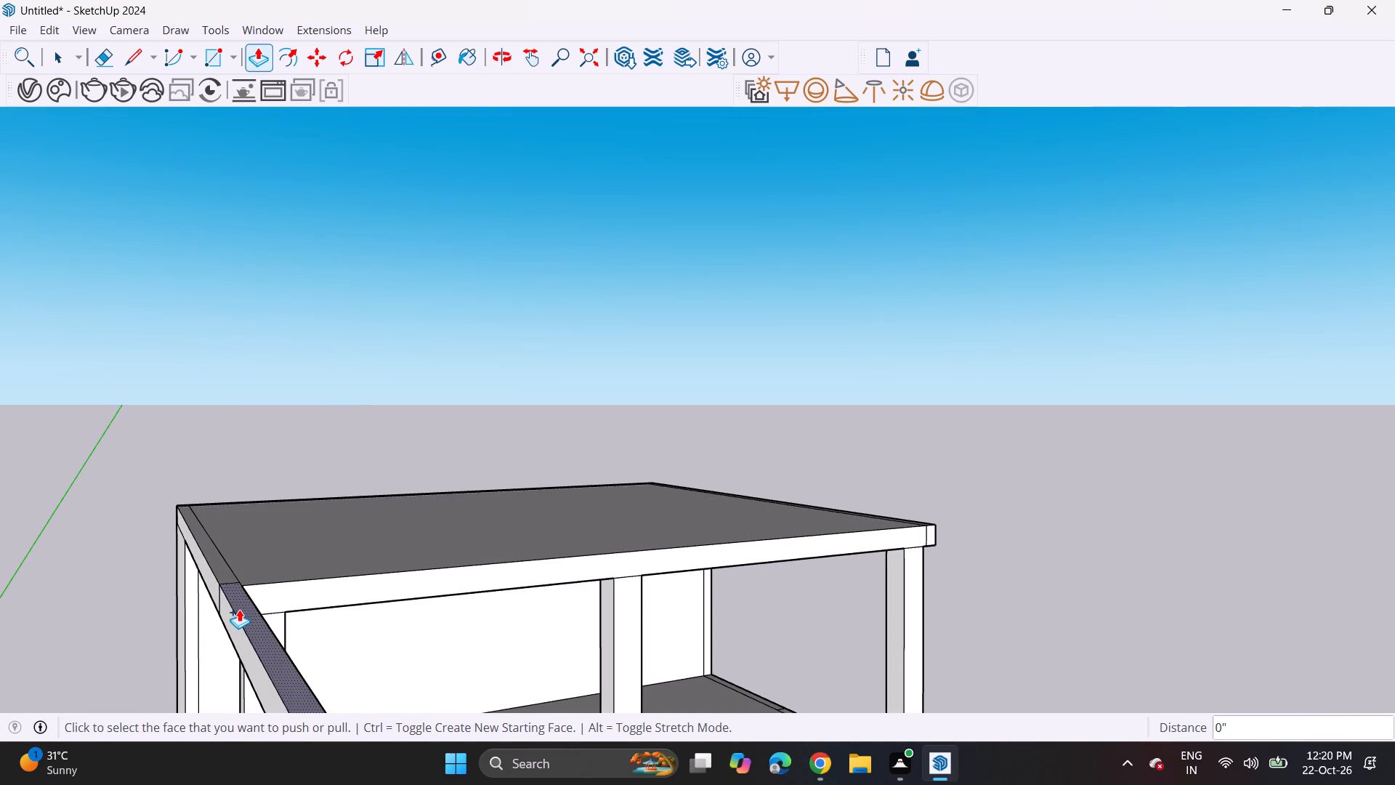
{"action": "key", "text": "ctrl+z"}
Pull the left side strip's front end about 6 3/4" forward, flush with the roof slab's front face.
{"action": "scroll", "coordinate": [238, 606], "scroll_direction": "up", "scroll_amount": 5}
{"action": "left_click", "coordinate": [232, 597]}
{"action": "left_click", "coordinate": [248, 600]}
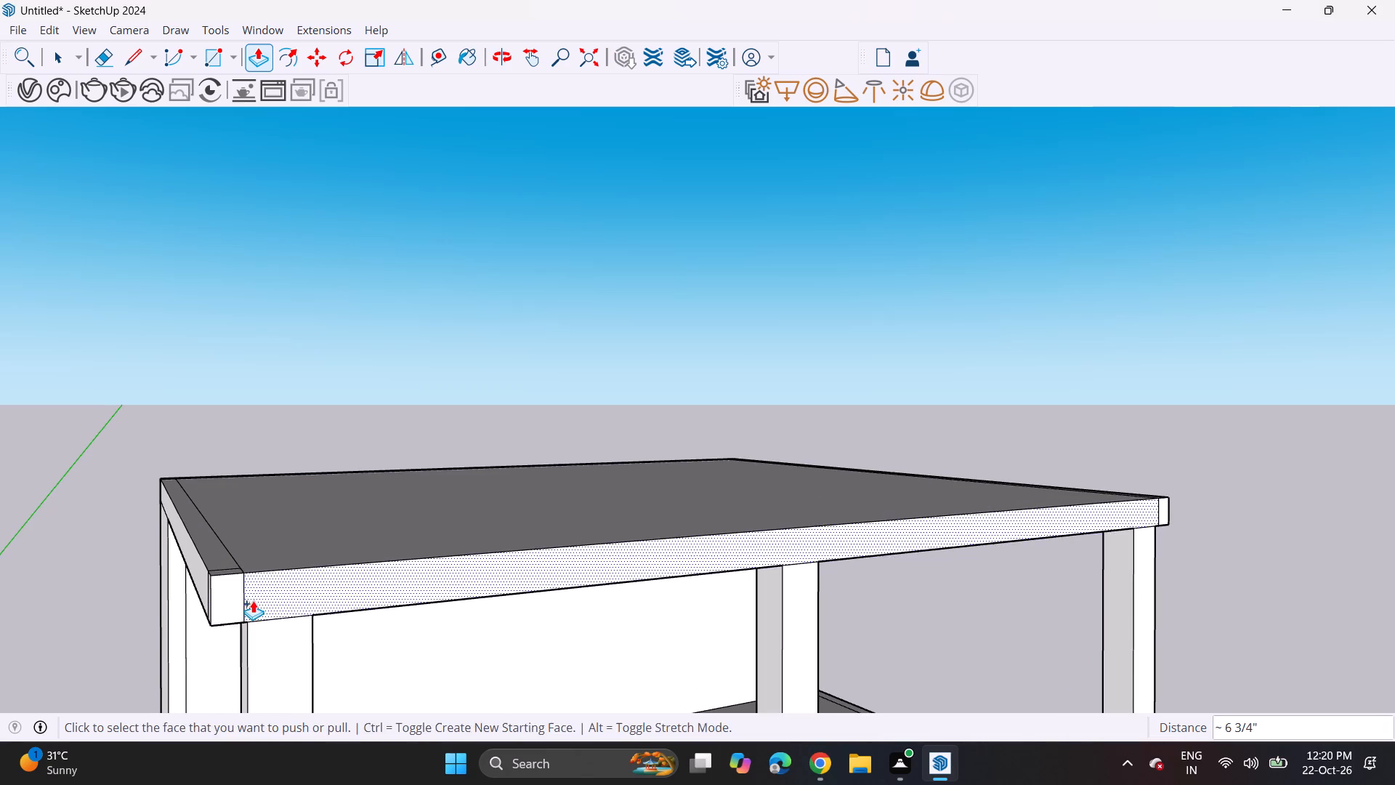
Erase the seam lines along the left, rear and right edges of the roof slab's top, including the rear-right corner remnant.
{"action": "middle_click_drag", "start_coordinate": [412, 547], "coordinate": [238, 629]}
{"action": "scroll", "coordinate": [263, 384], "scroll_direction": "down", "scroll_amount": 5}
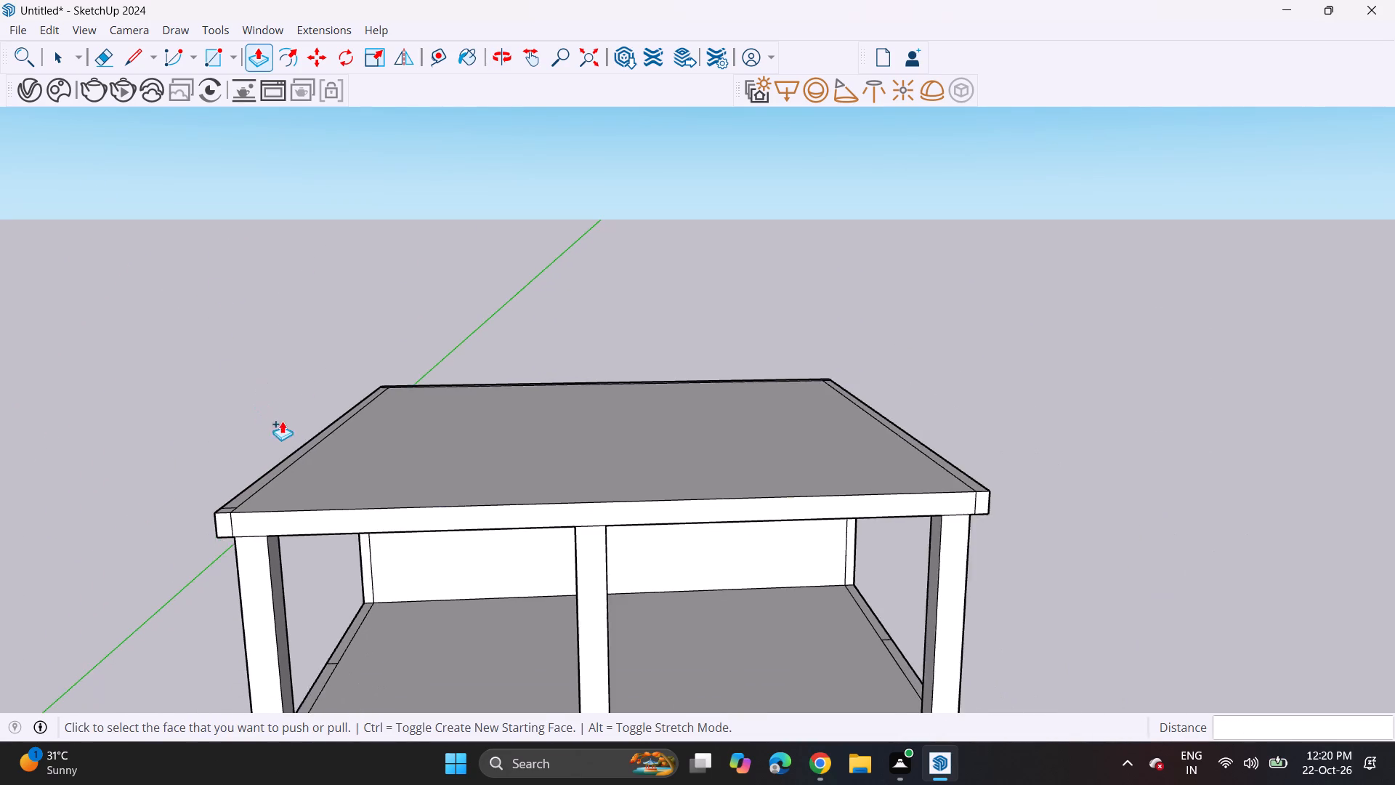
{"action": "scroll", "coordinate": [403, 488], "scroll_direction": "down", "scroll_amount": 1}
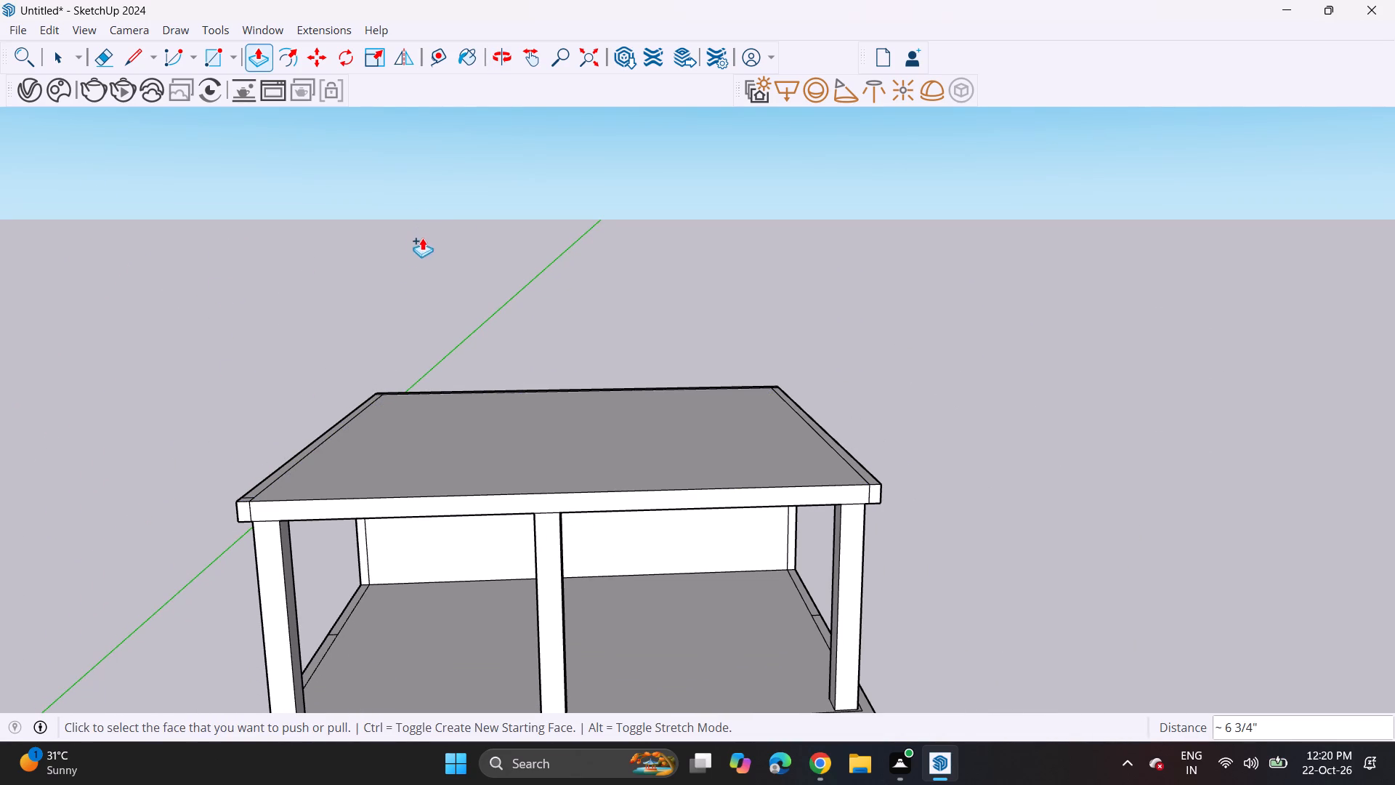
{"action": "middle_click_drag", "start_coordinate": [421, 467], "coordinate": [408, 567]}
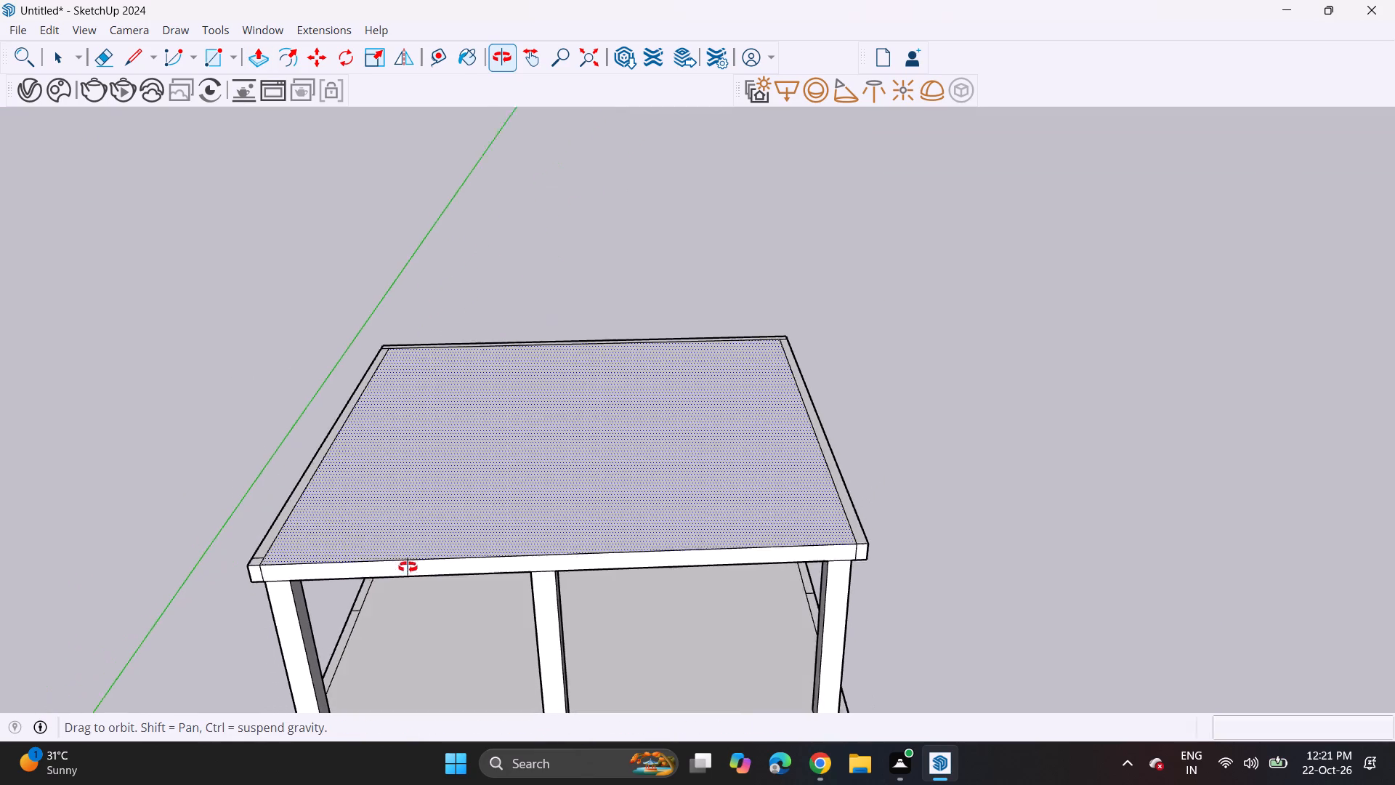
{"action": "middle_click_drag", "start_coordinate": [408, 567], "coordinate": [412, 569]}
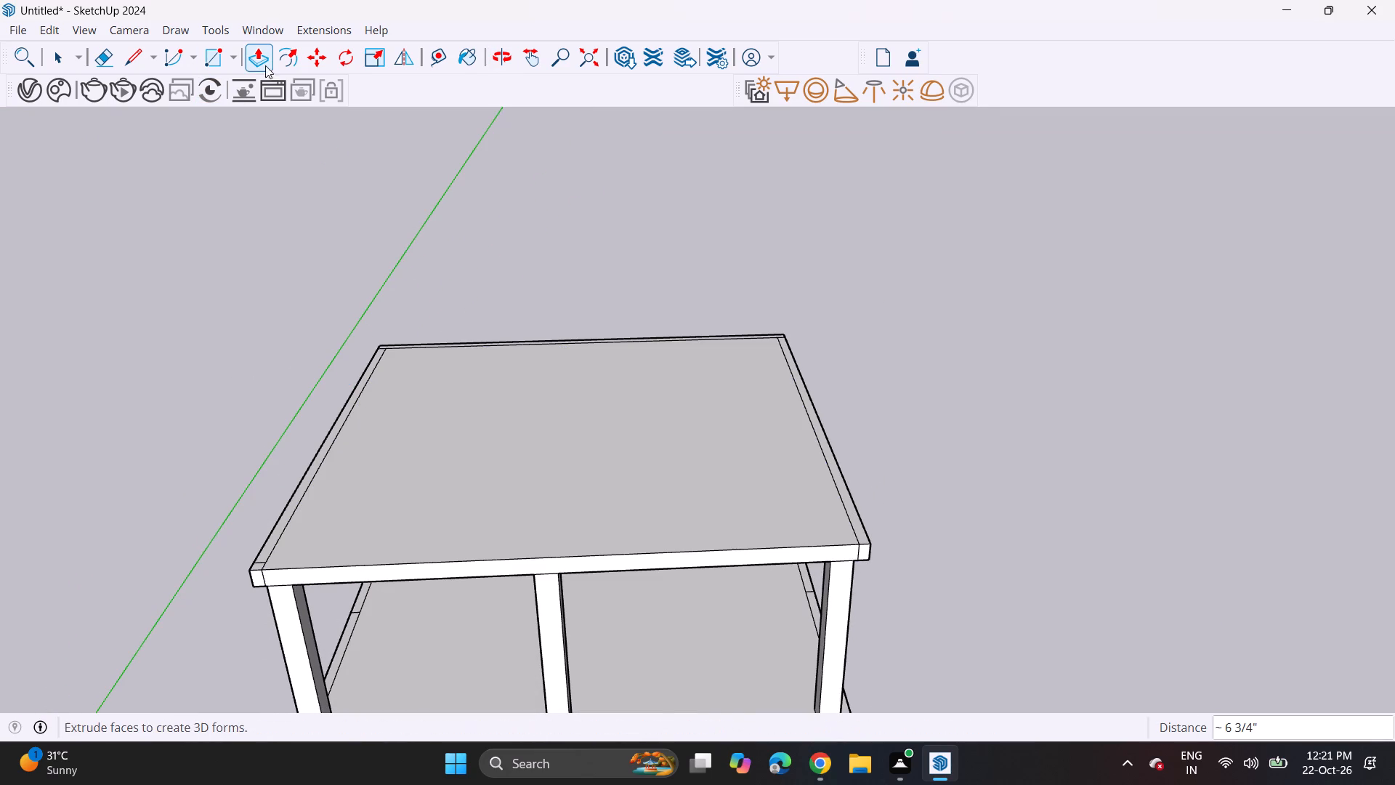
{"action": "left_click", "coordinate": [99, 66]}
{"action": "scroll", "coordinate": [355, 403], "scroll_direction": "up", "scroll_amount": 3}
{"action": "left_click", "coordinate": [356, 401]}
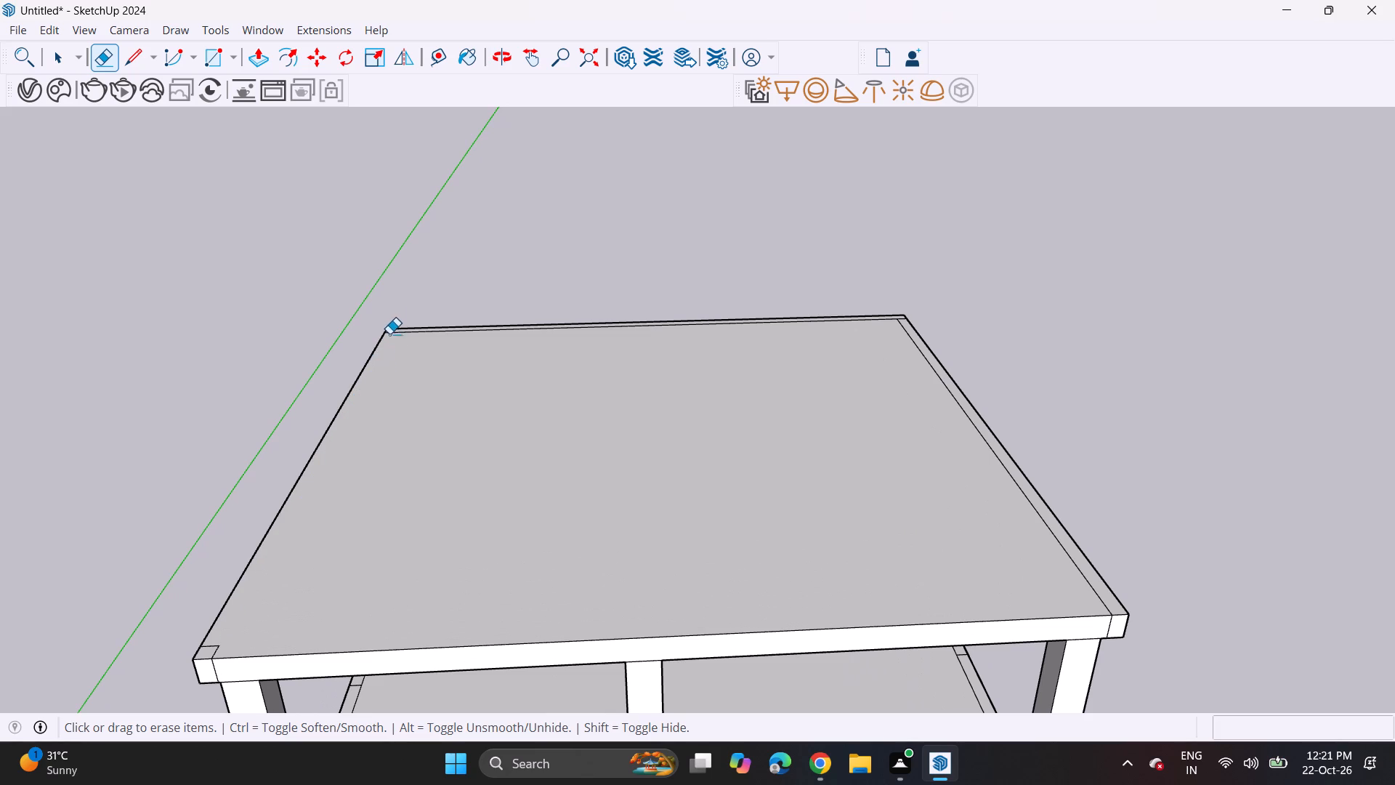
{"action": "left_click", "coordinate": [398, 333]}
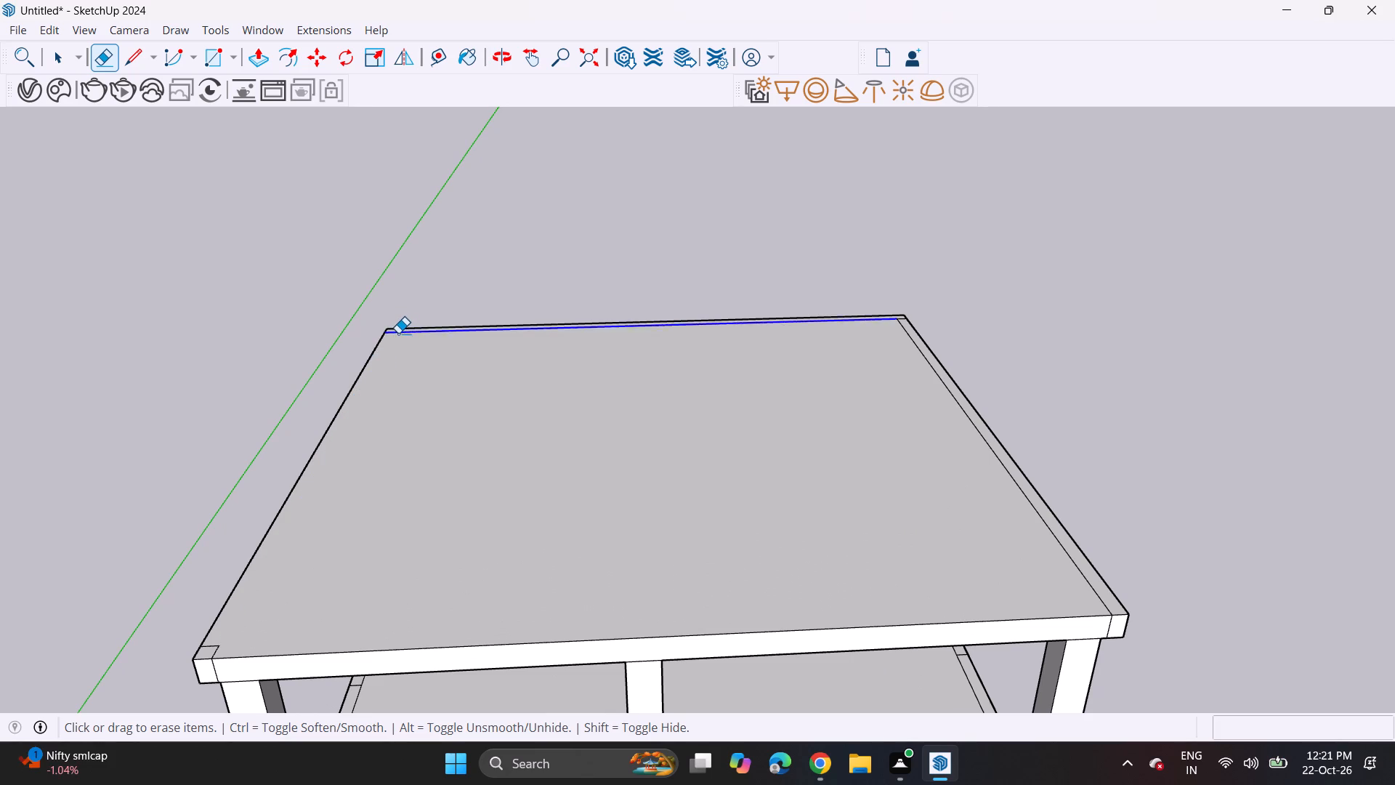
{"action": "left_click", "coordinate": [930, 363]}
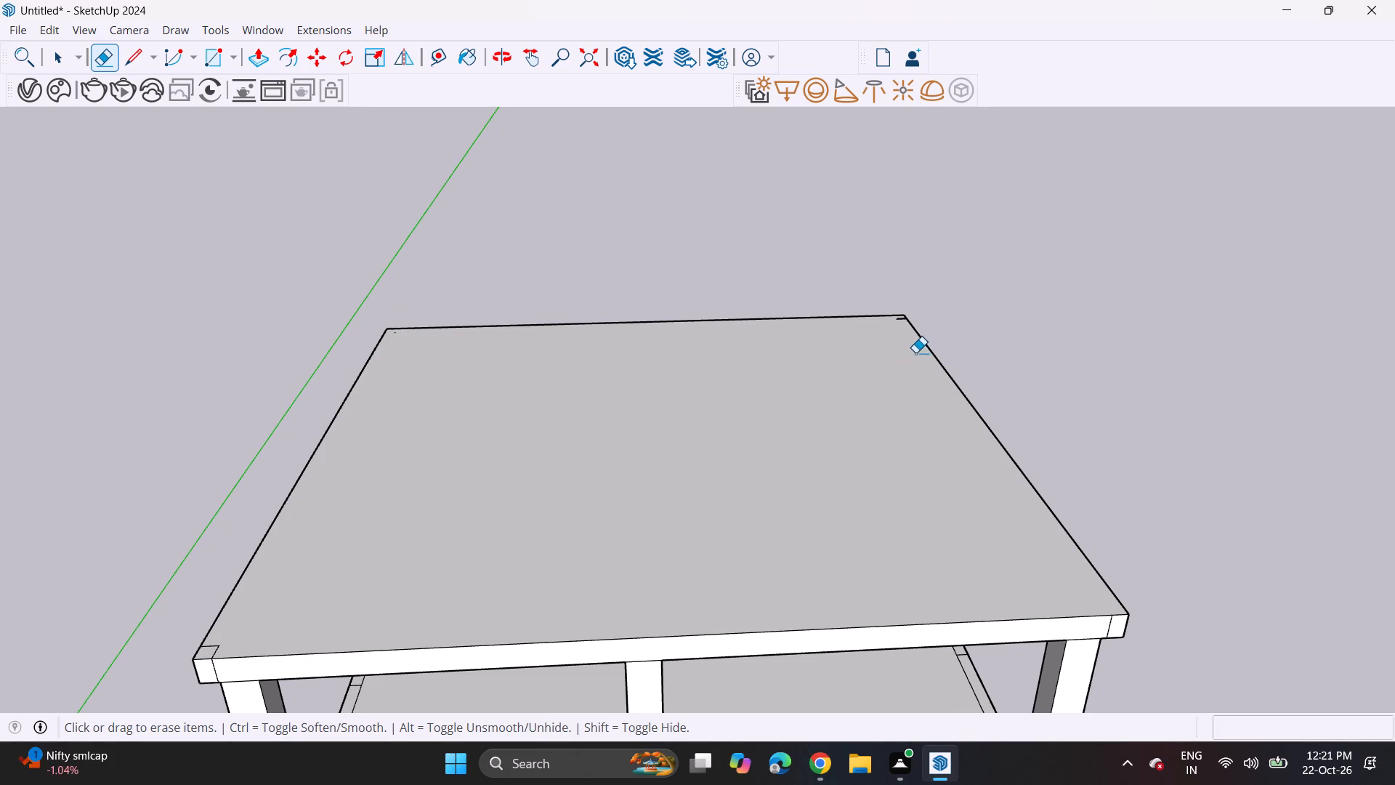
{"action": "scroll", "coordinate": [915, 328], "scroll_direction": "up", "scroll_amount": 12}
{"action": "left_click", "coordinate": [886, 313]}
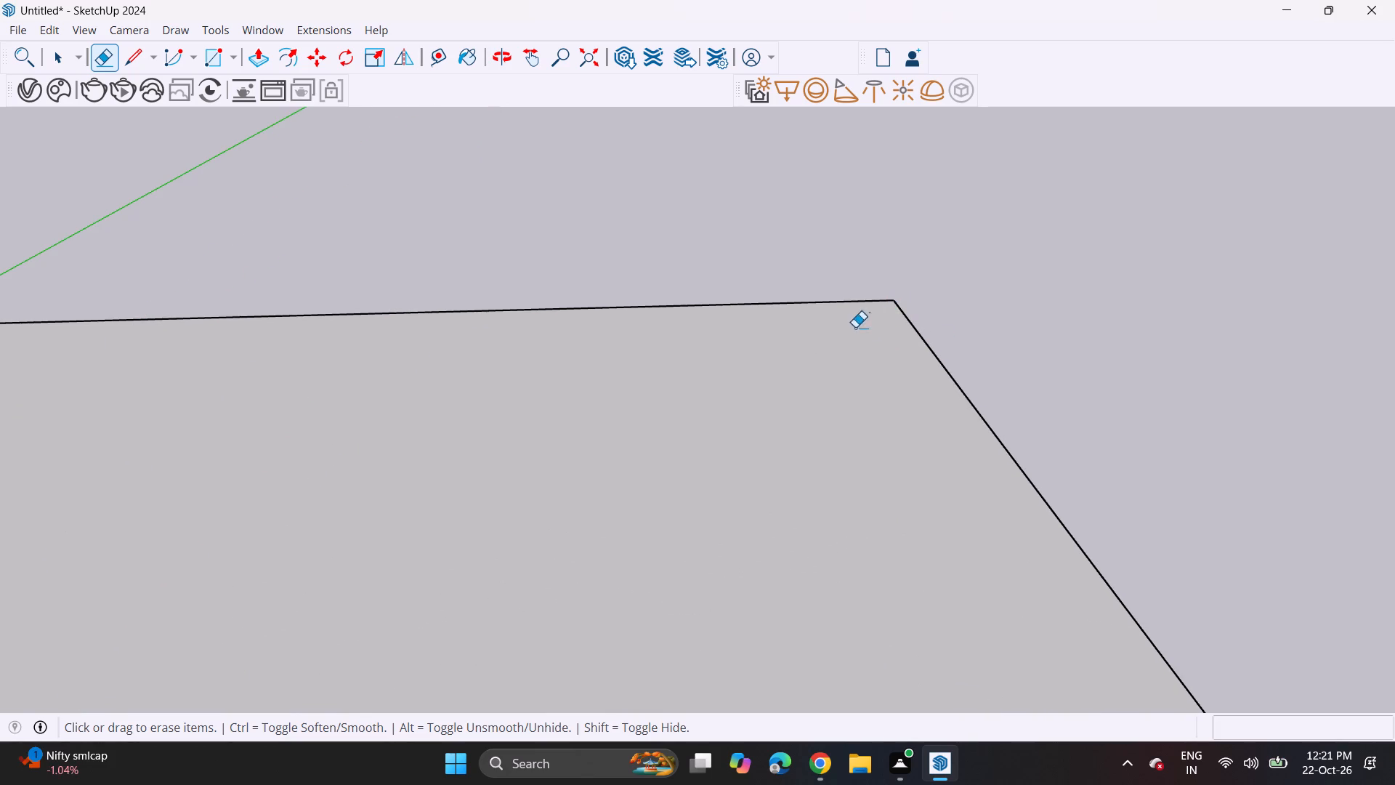
Erase the short stray lines at the roof slab's front-left corner, both on top and on the front face.
{"action": "scroll", "coordinate": [855, 331], "scroll_direction": "down", "scroll_amount": 20}
{"action": "scroll", "coordinate": [855, 331], "scroll_direction": "down", "scroll_amount": 2}
{"action": "middle_click_drag", "start_coordinate": [611, 537], "coordinate": [610, 489], "text": "shift"}
{"action": "scroll", "coordinate": [496, 542], "scroll_direction": "up", "scroll_amount": 6}
{"action": "scroll", "coordinate": [463, 489], "scroll_direction": "up", "scroll_amount": 11}
{"action": "left_click_drag", "start_coordinate": [474, 494], "coordinate": [479, 472]}
{"action": "left_click_drag", "start_coordinate": [485, 494], "coordinate": [510, 492]}
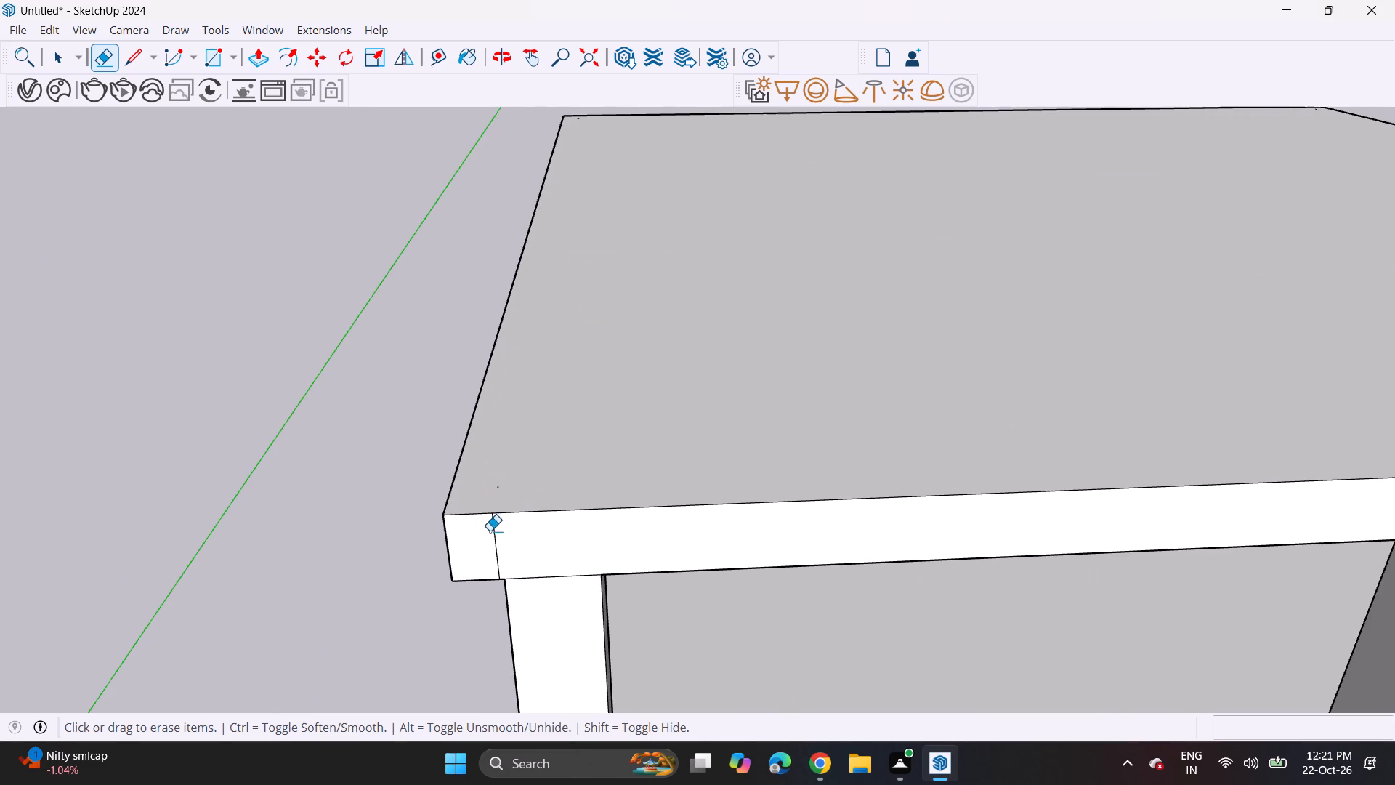
{"action": "left_click_drag", "start_coordinate": [490, 532], "coordinate": [500, 535]}
Offset the roof slab's top outline about 7 13/16" inward.
{"action": "scroll", "coordinate": [498, 516], "scroll_direction": "down", "scroll_amount": 14}
{"action": "middle_click_drag", "start_coordinate": [727, 461], "coordinate": [601, 491], "text": "shift"}
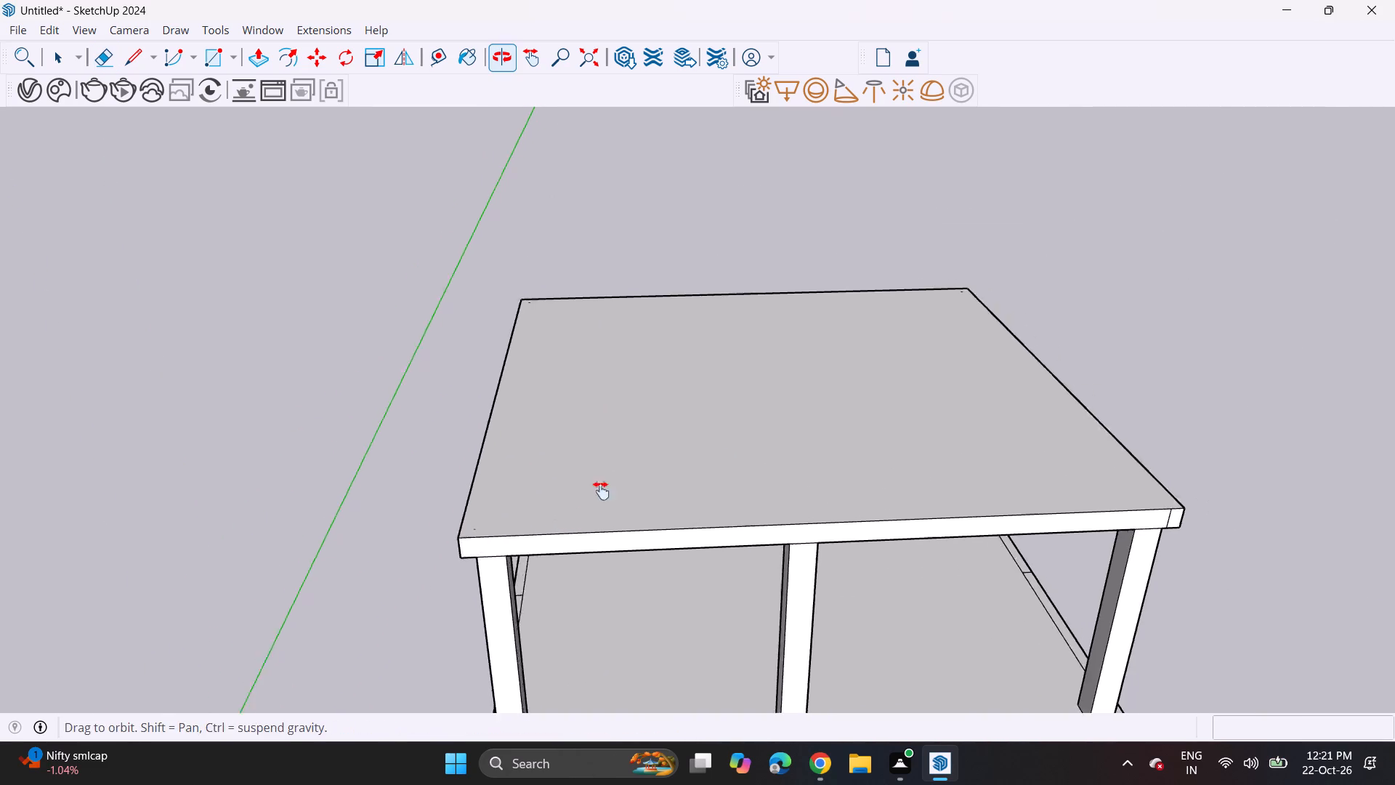
{"action": "middle_click_drag", "start_coordinate": [601, 491], "coordinate": [589, 491], "text": "shift"}
{"action": "middle_click_drag", "start_coordinate": [628, 480], "coordinate": [572, 507]}
{"action": "left_click_drag", "start_coordinate": [289, 49], "coordinate": [294, 55]}
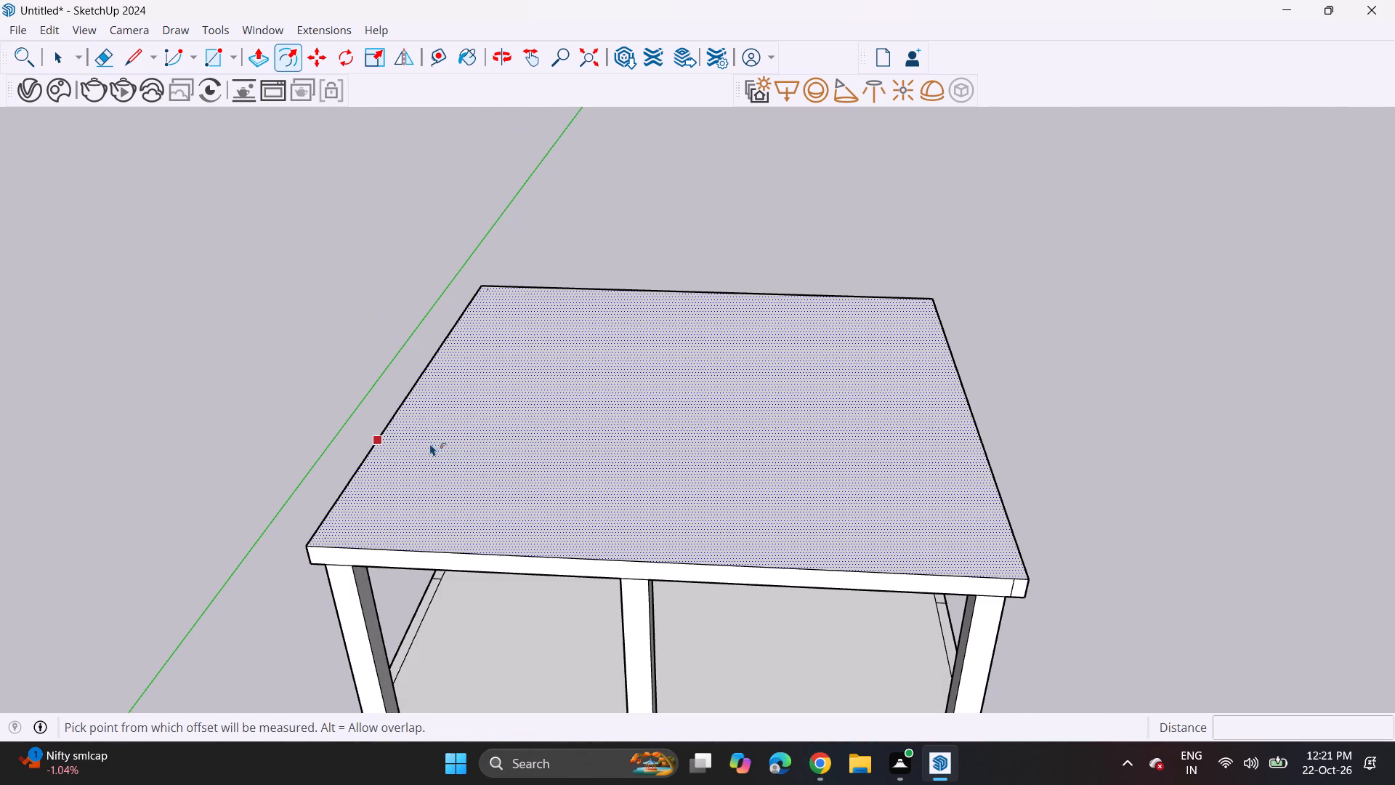
{"action": "left_click", "coordinate": [404, 432]}
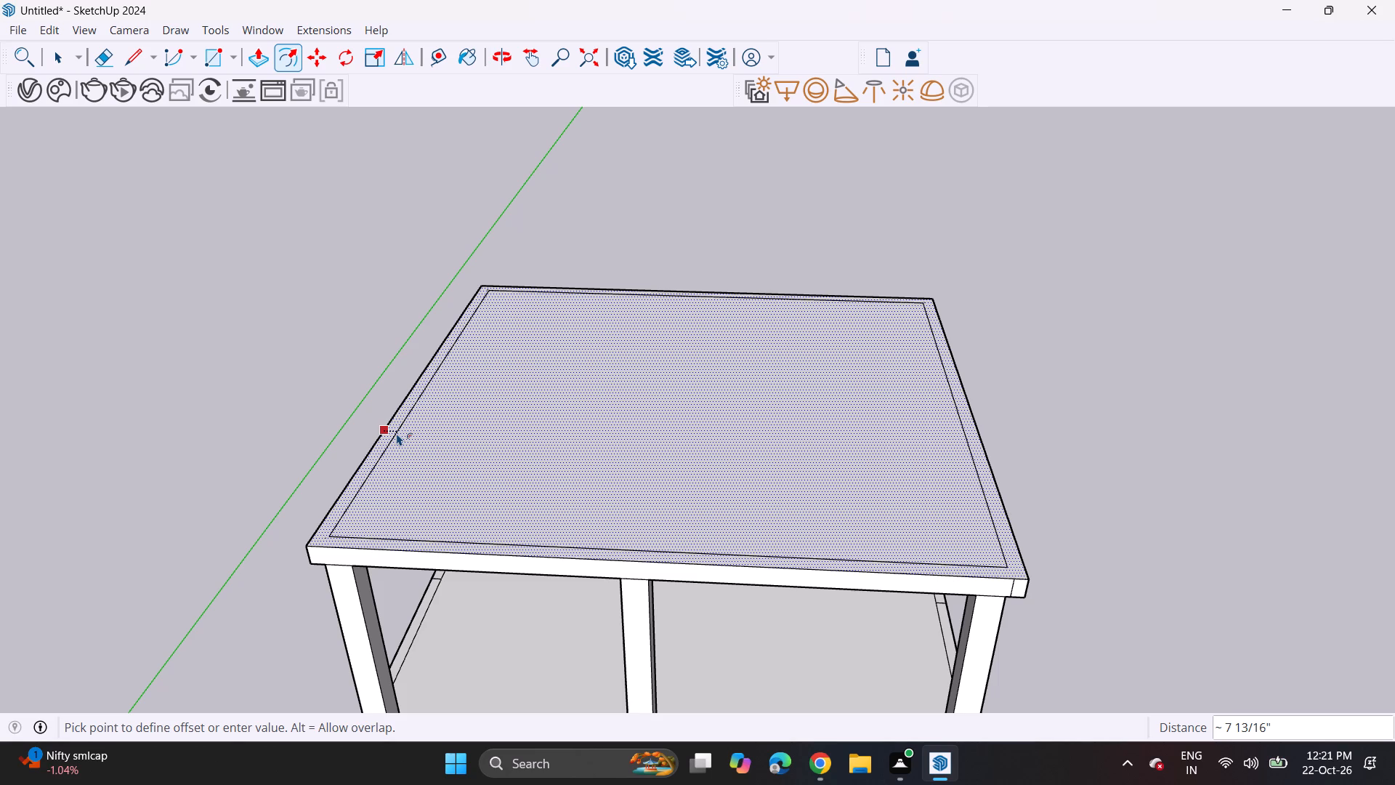
{"action": "left_click", "coordinate": [397, 433]}
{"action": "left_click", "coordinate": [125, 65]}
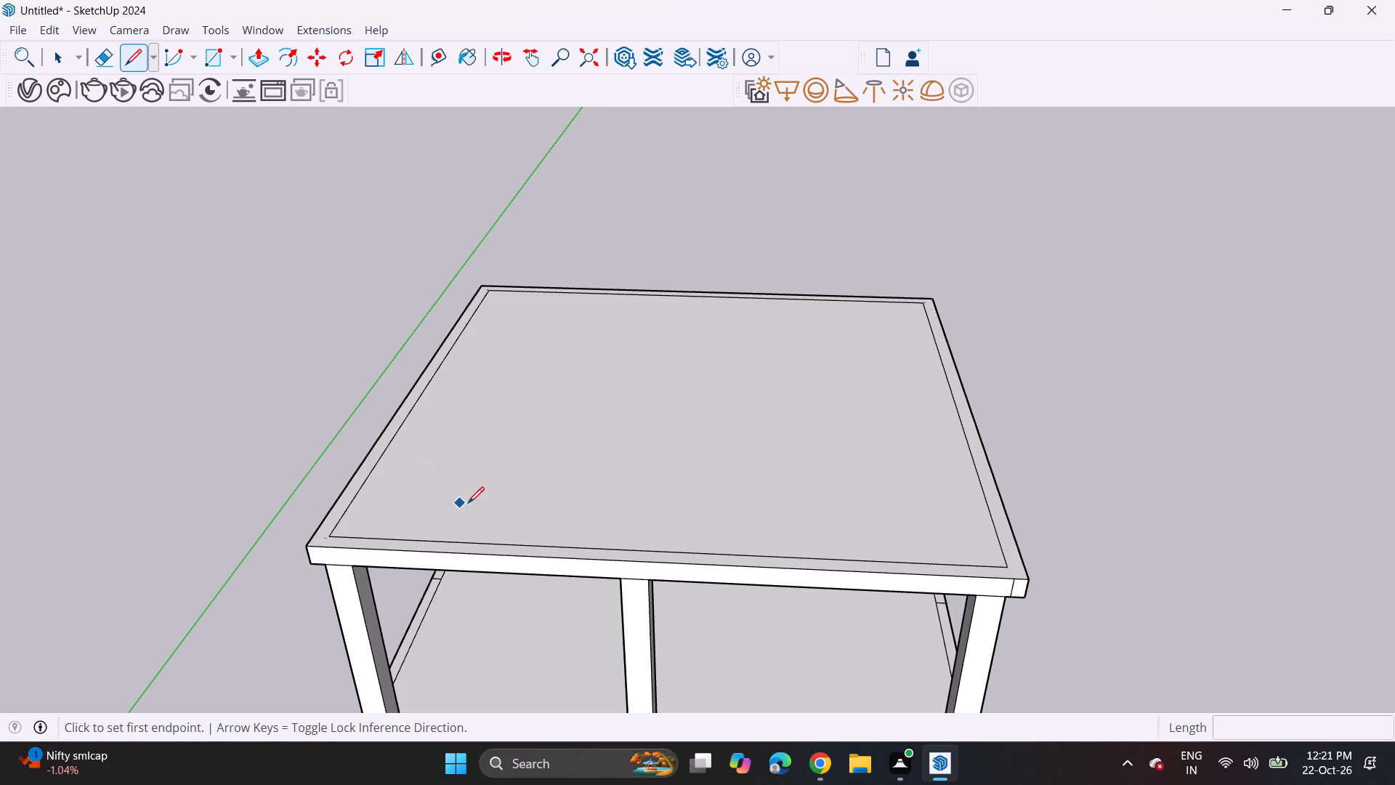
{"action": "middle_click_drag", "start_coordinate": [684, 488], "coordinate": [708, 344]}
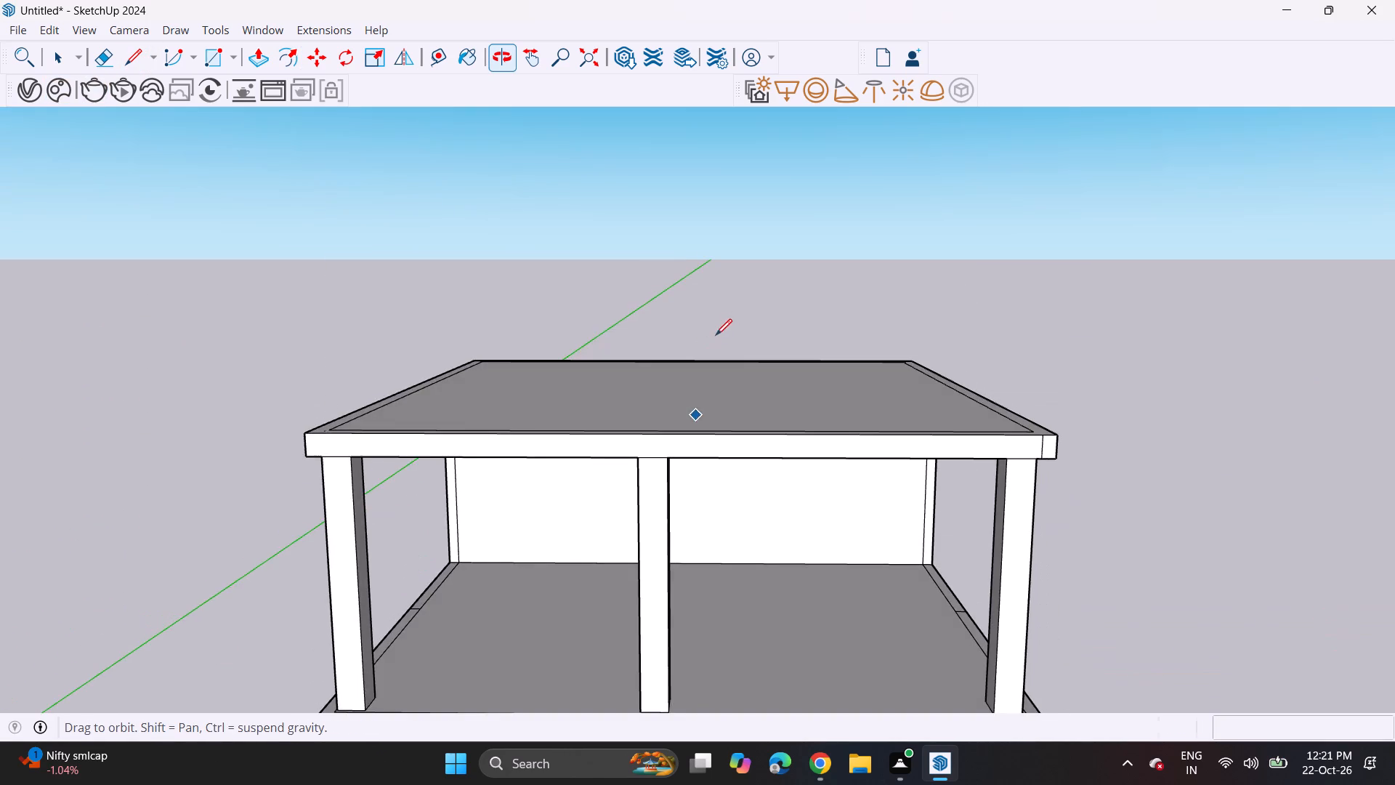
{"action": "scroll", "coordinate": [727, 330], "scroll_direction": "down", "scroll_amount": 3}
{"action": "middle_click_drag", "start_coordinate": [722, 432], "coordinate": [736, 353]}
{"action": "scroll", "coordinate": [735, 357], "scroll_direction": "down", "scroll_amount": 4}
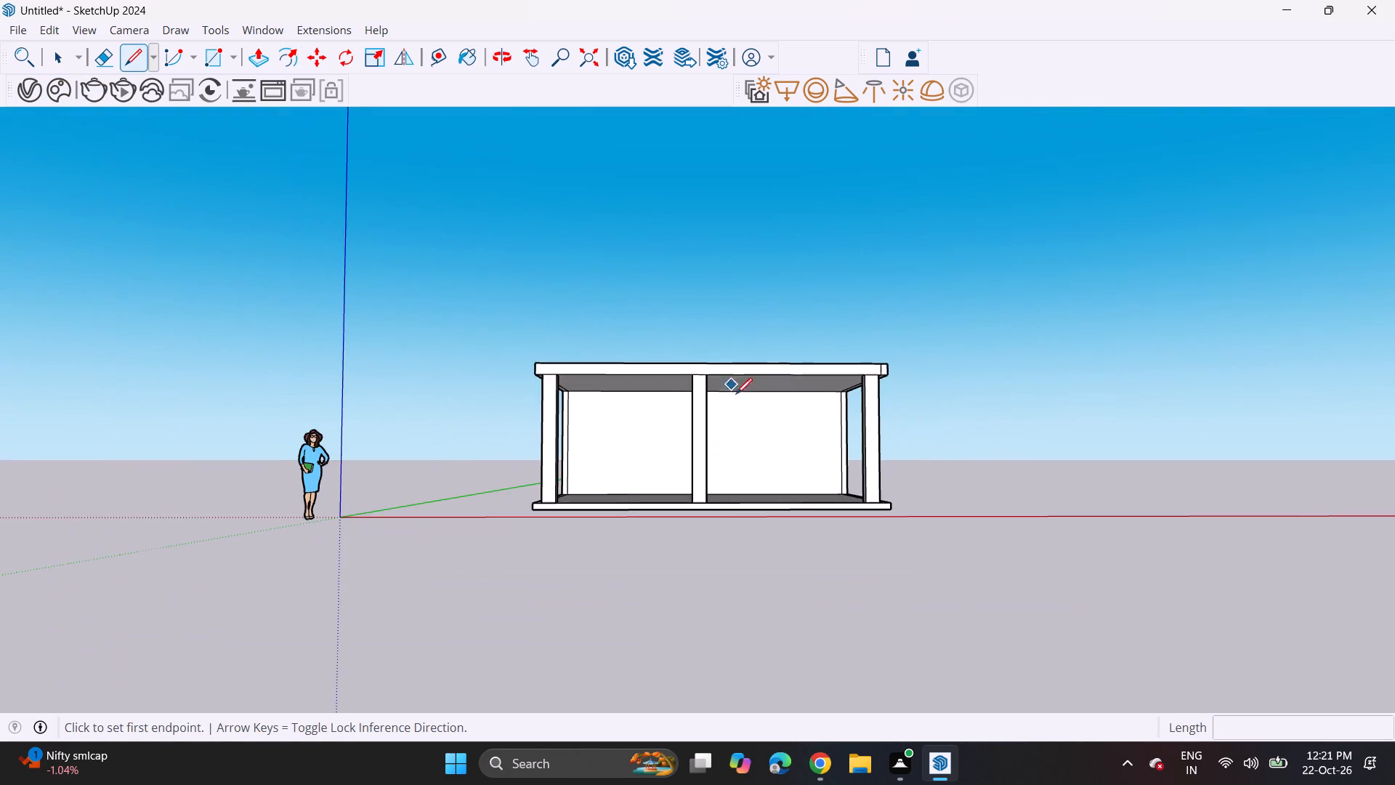
Extend the right side of the base slab, rear wall block and roof slab outward by about 6' 5 3/16".
{"action": "middle_click_drag", "start_coordinate": [792, 430], "coordinate": [527, 499]}
{"action": "scroll", "coordinate": [752, 443], "scroll_direction": "up", "scroll_amount": 1}
{"action": "left_click_drag", "start_coordinate": [254, 66], "coordinate": [263, 73]}
{"action": "middle_click_drag", "start_coordinate": [1020, 528], "coordinate": [1011, 573]}
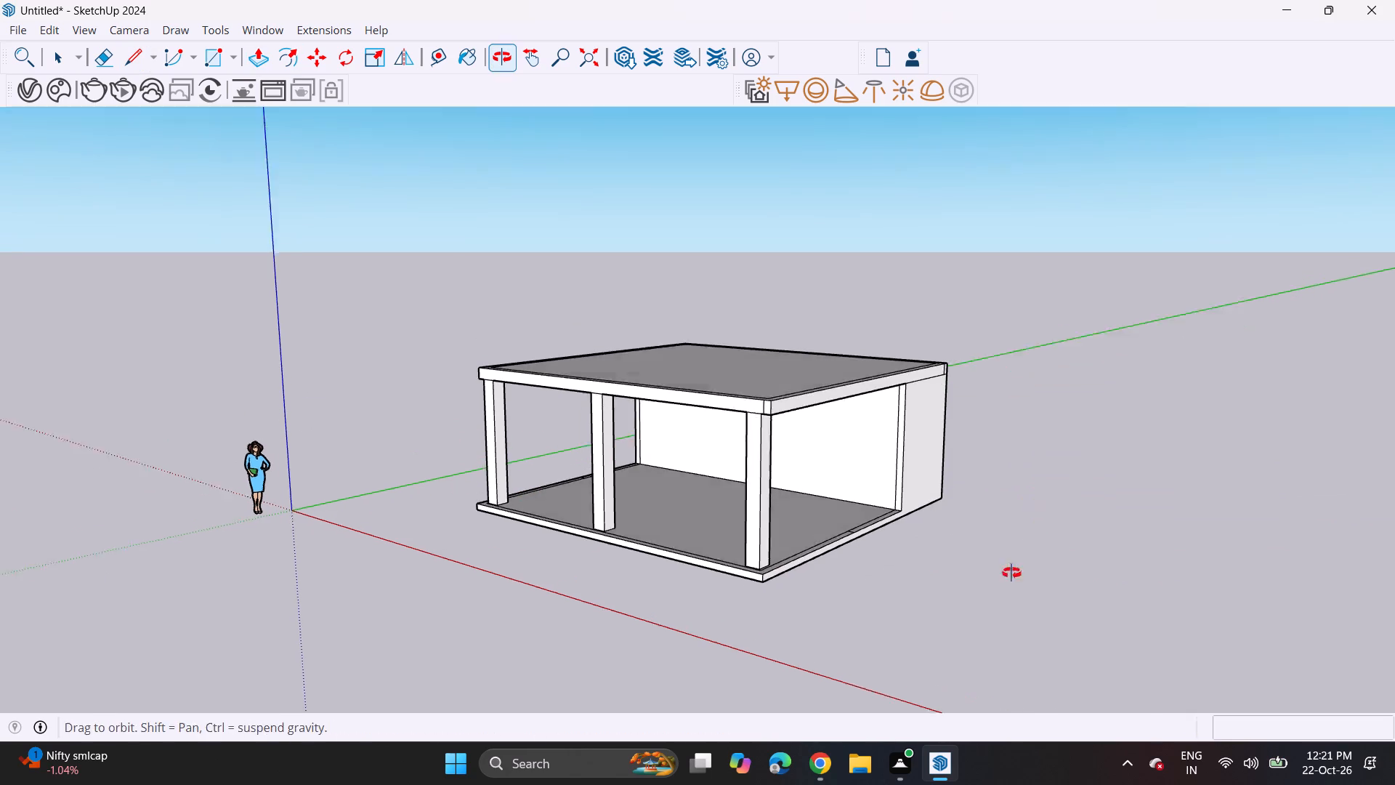
{"action": "middle_click_drag", "start_coordinate": [1011, 573], "coordinate": [1006, 600]}
{"action": "scroll", "coordinate": [949, 542], "scroll_direction": "up", "scroll_amount": 4}
{"action": "left_click", "coordinate": [265, 53]}
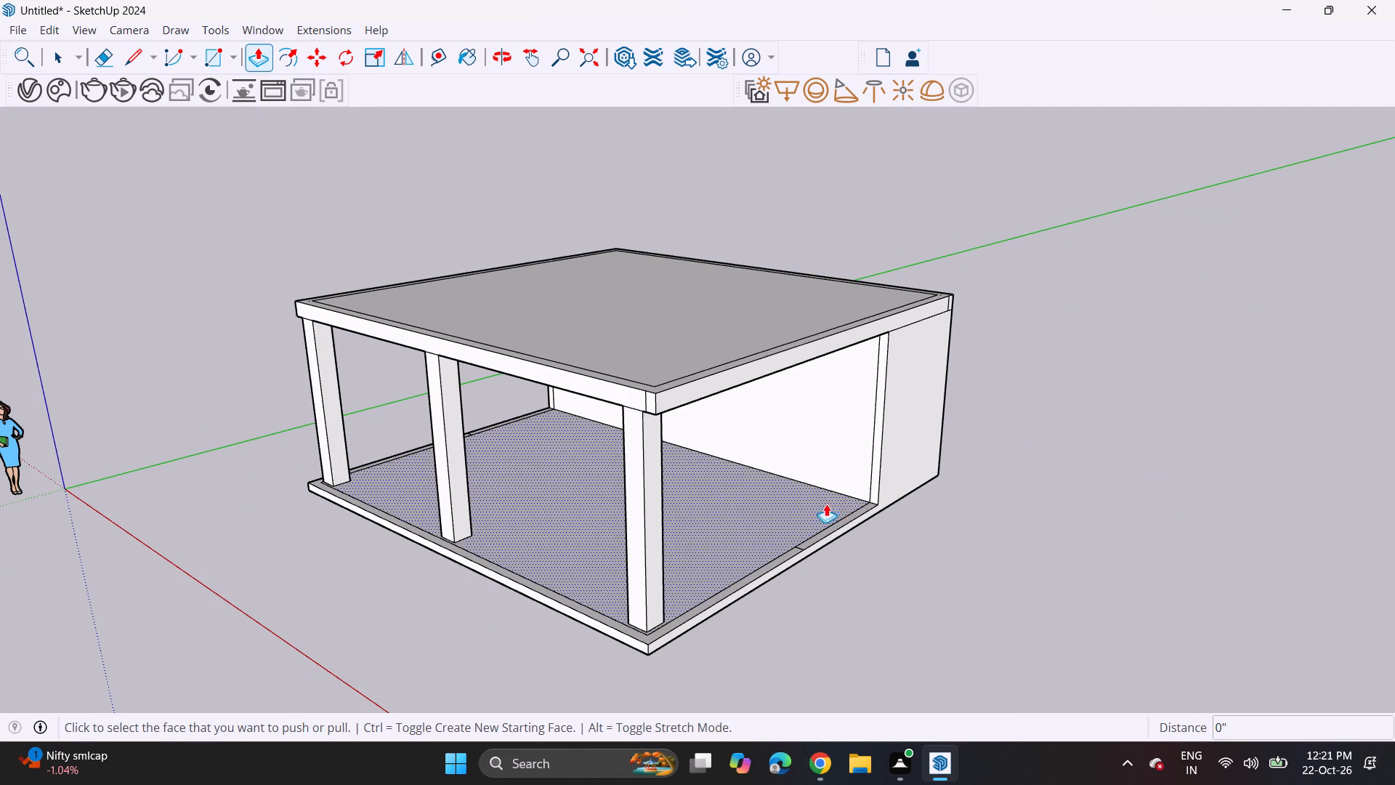
{"action": "left_click", "coordinate": [895, 488]}
{"action": "left_click", "coordinate": [998, 535]}
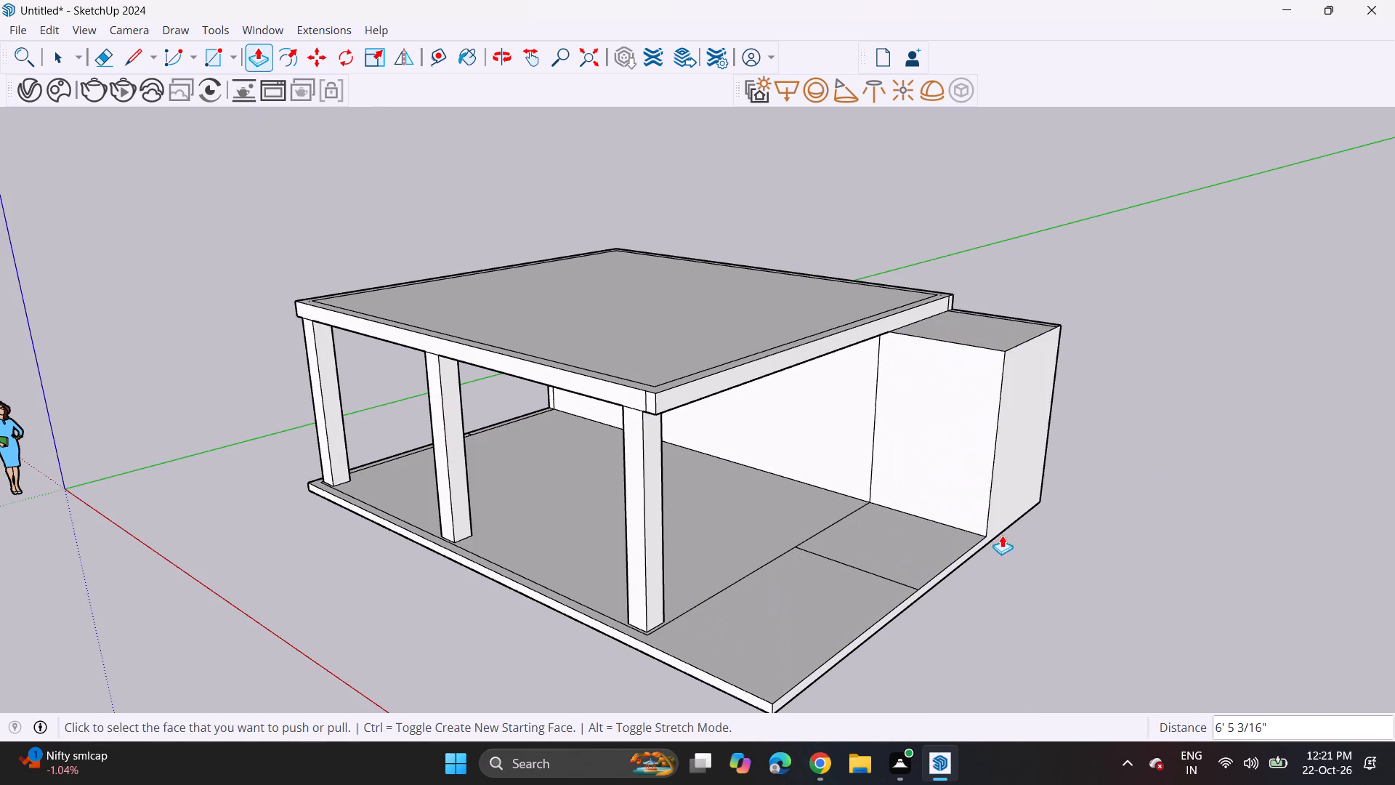
{"action": "double_click", "coordinate": [846, 347]}
Extrude the front-right column's outer side face about 6' 7 9/16" toward the extended slab's edge.
{"action": "middle_click_drag", "start_coordinate": [744, 501], "coordinate": [795, 471]}
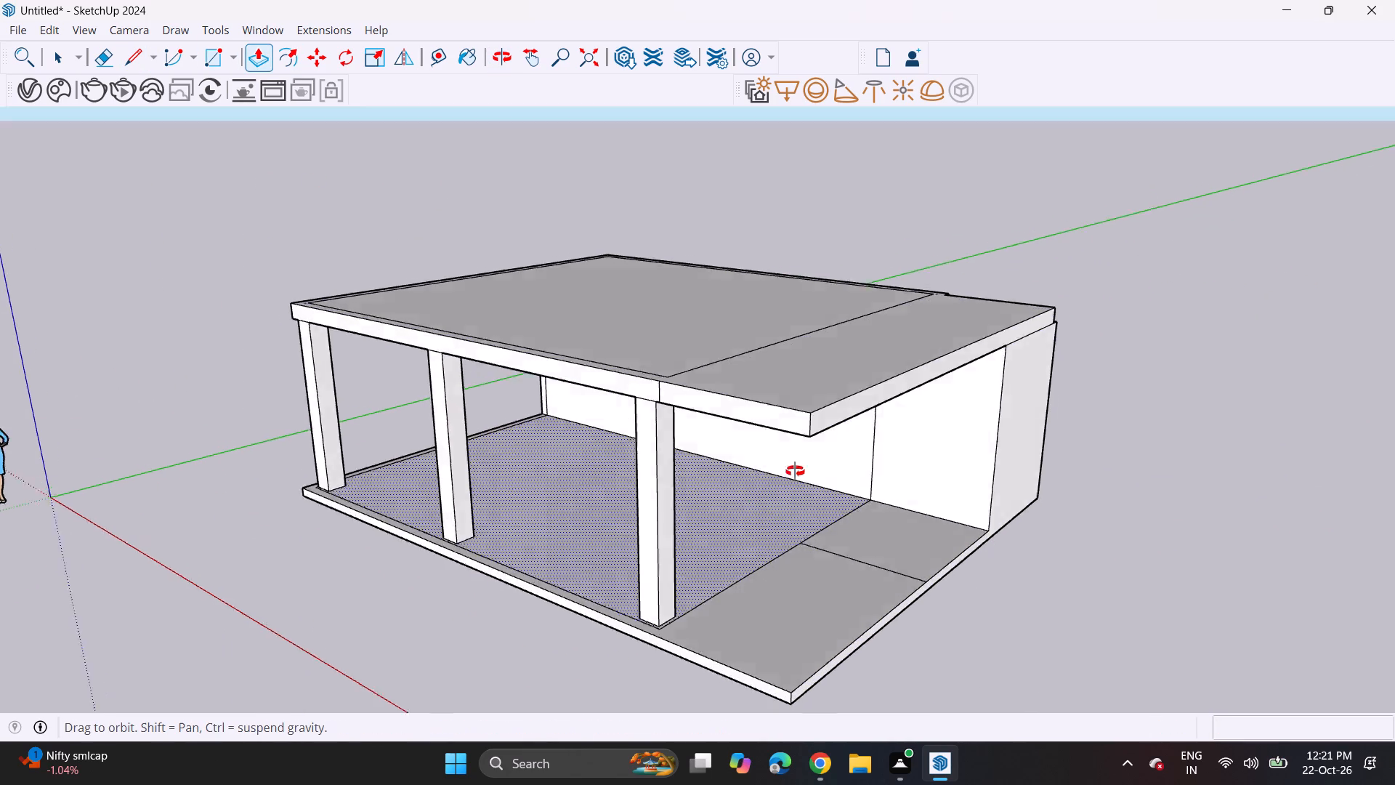
{"action": "middle_click_drag", "start_coordinate": [795, 471], "coordinate": [780, 455]}
{"action": "scroll", "coordinate": [697, 512], "scroll_direction": "up", "scroll_amount": 3}
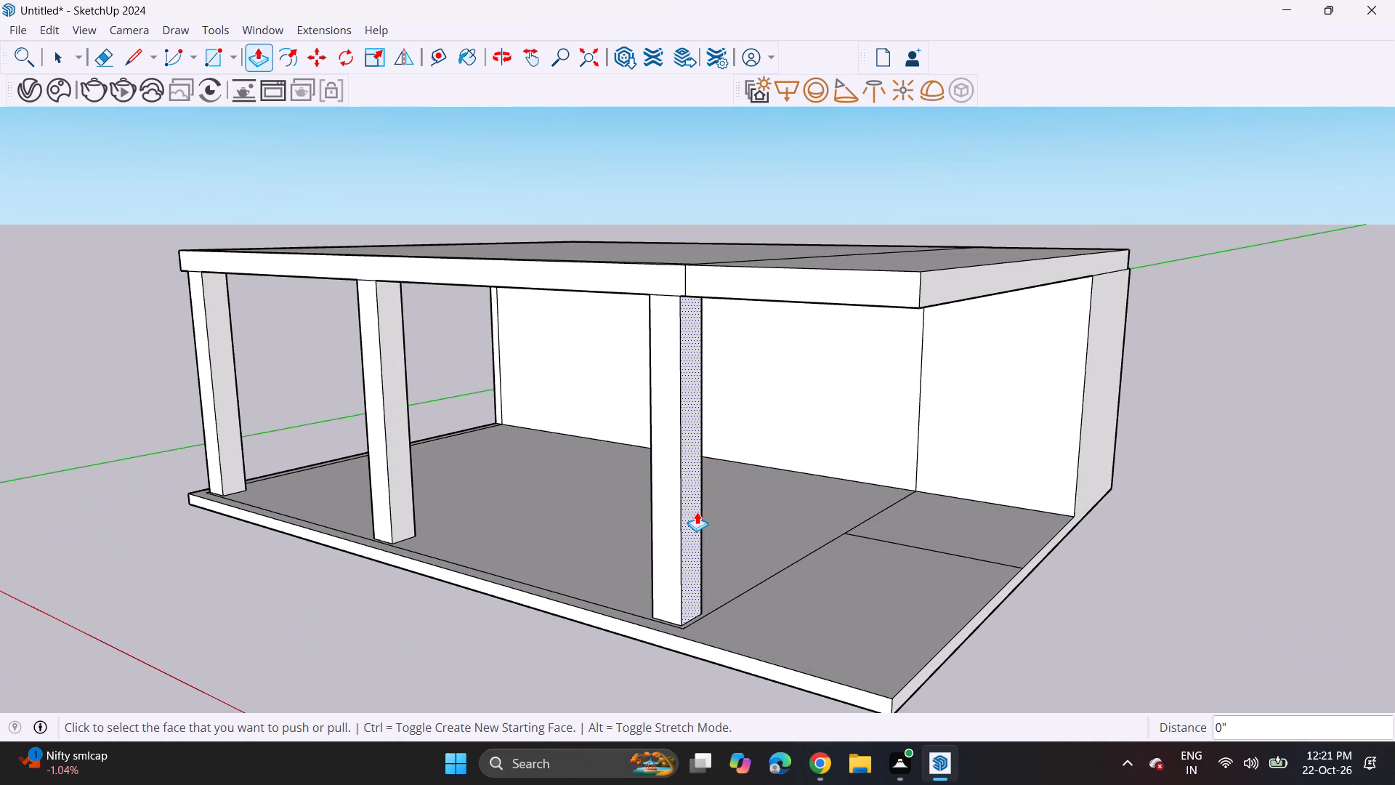
{"action": "left_click", "coordinate": [697, 512]}
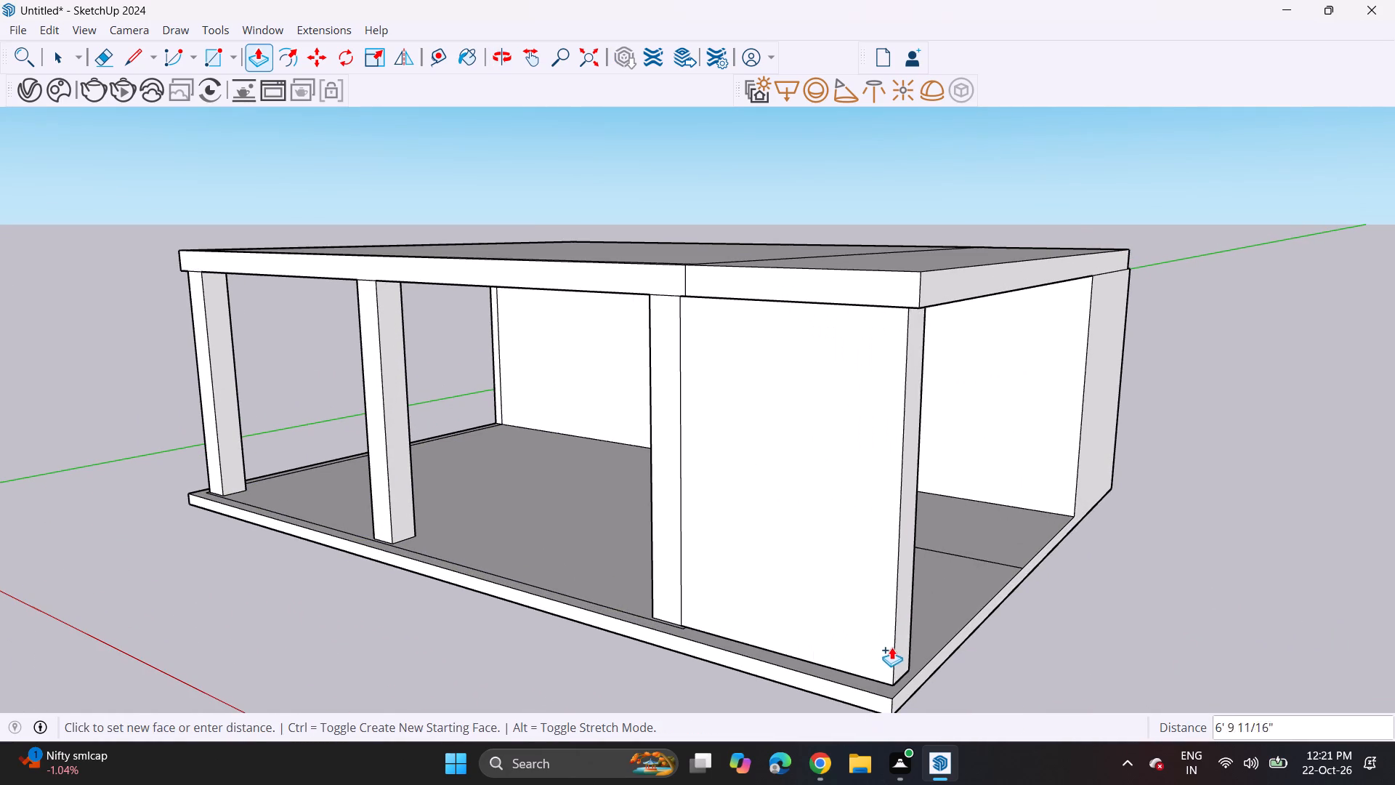
{"action": "left_click", "coordinate": [881, 649]}
Push the widened front-right column's inner side face about 6' 3 1/16" outward, keeping a narrow column at the new corner.
{"action": "middle_click_drag", "start_coordinate": [546, 572], "coordinate": [937, 544]}
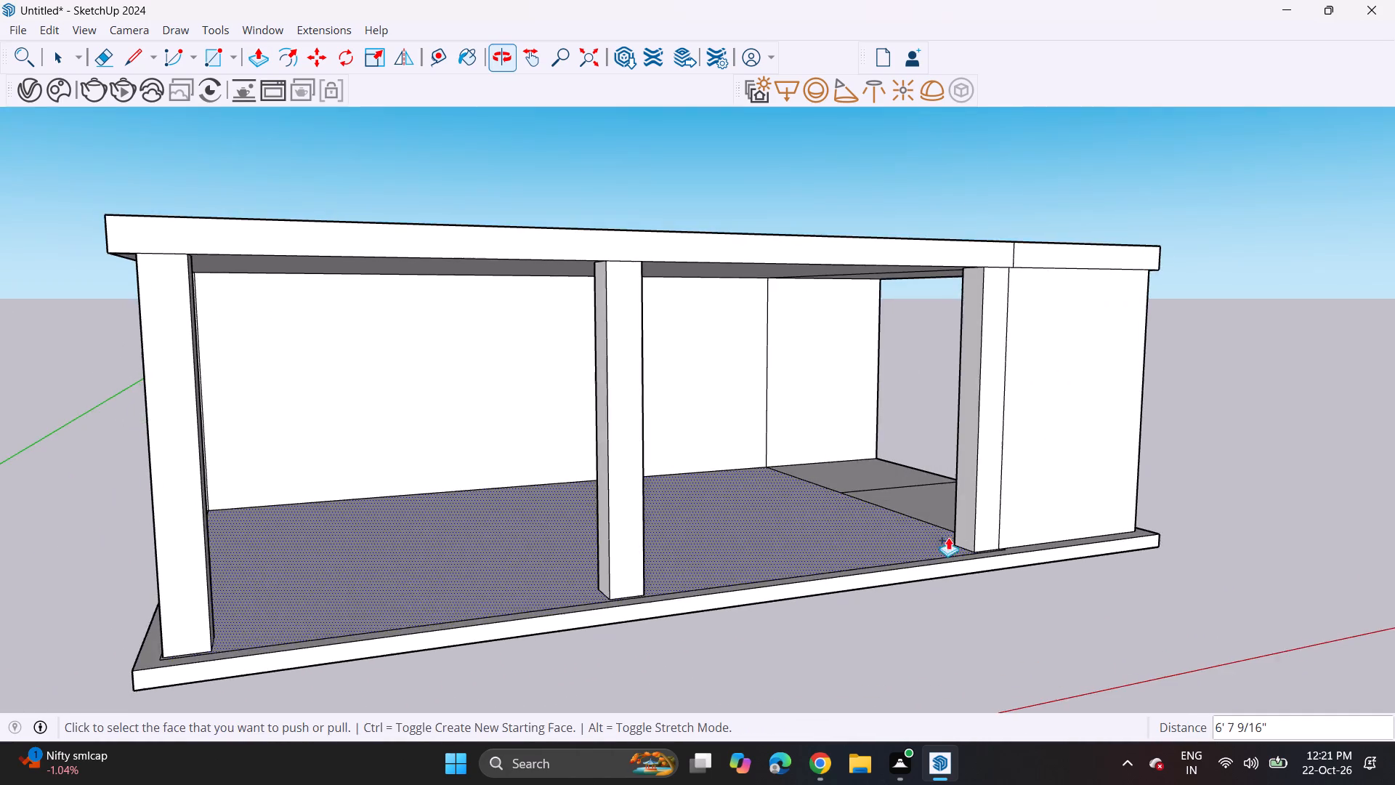
{"action": "scroll", "coordinate": [965, 488], "scroll_direction": "up", "scroll_amount": 4}
{"action": "left_click", "coordinate": [965, 474]}
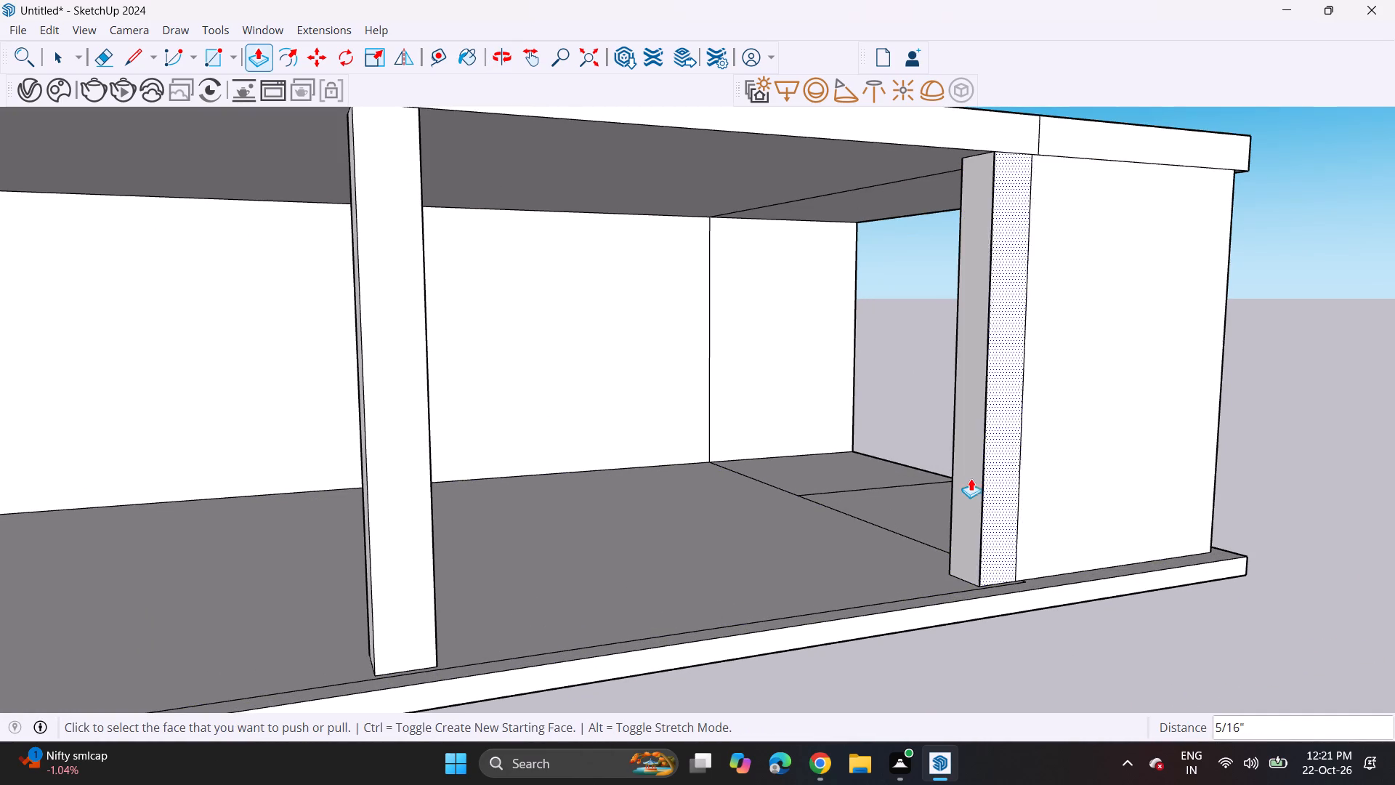
{"action": "left_click", "coordinate": [965, 481]}
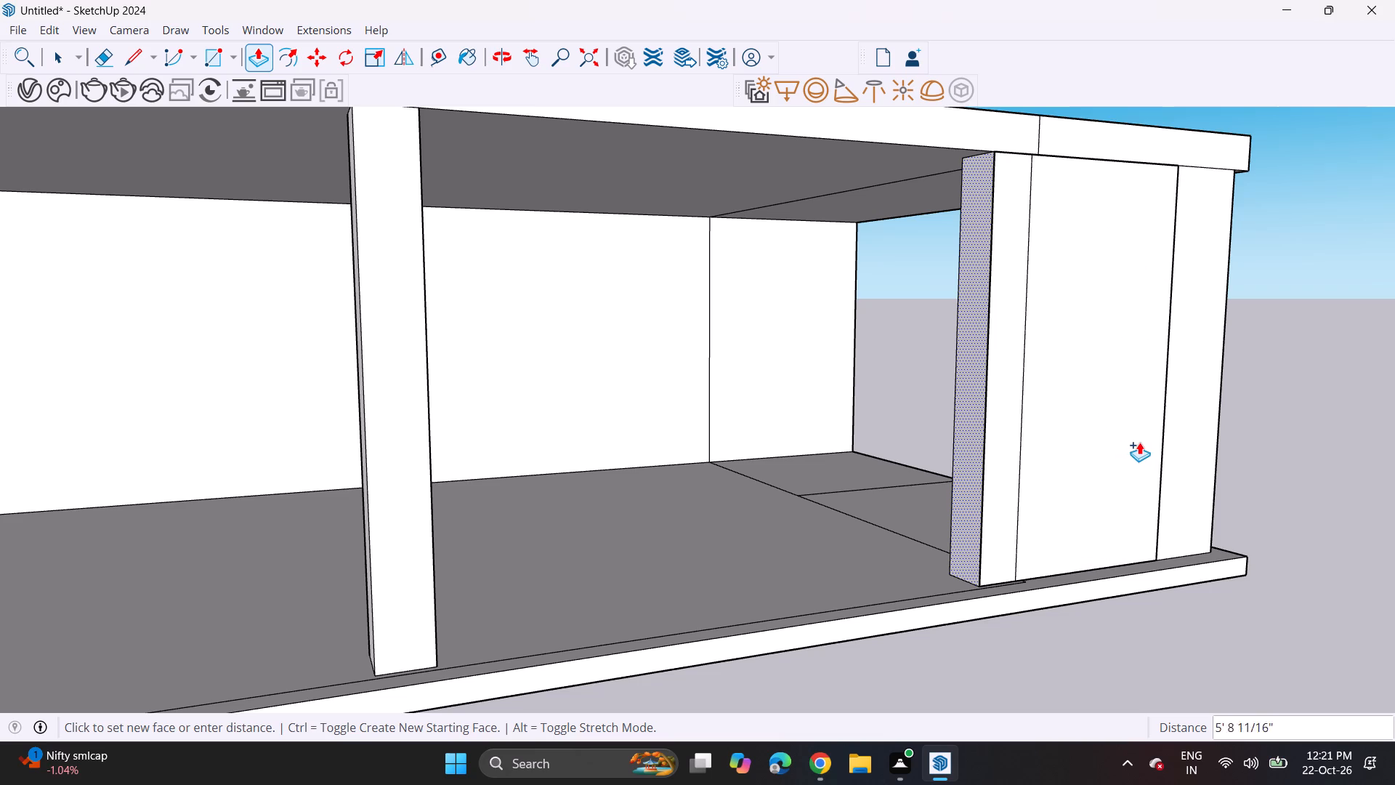
{"action": "left_click", "coordinate": [1152, 439]}
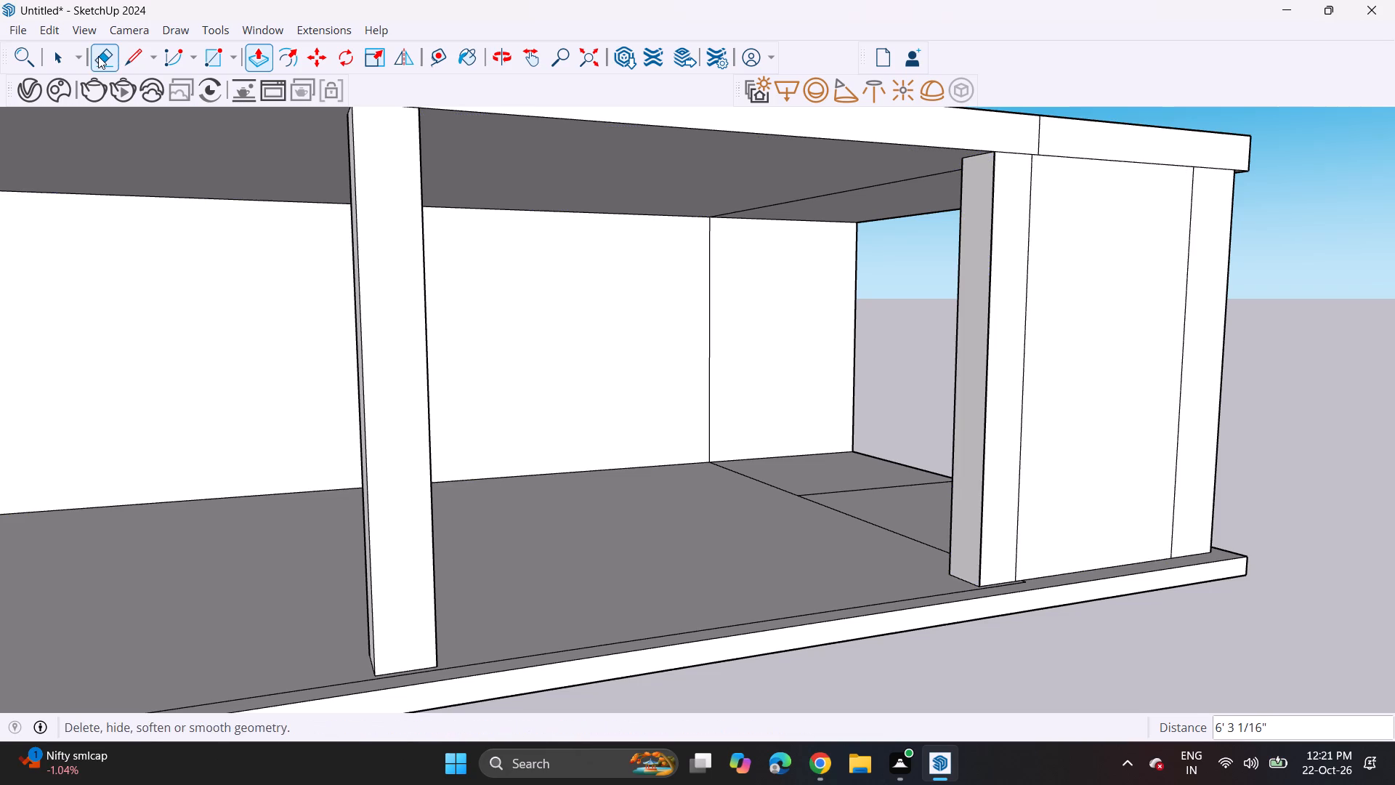
Erase the old front-right column's leftover vertical edges and the panel beside it, opening the bay up to the new corner column.
{"action": "left_click_drag", "start_coordinate": [98, 56], "coordinate": [106, 60]}
{"action": "left_click_drag", "start_coordinate": [950, 297], "coordinate": [1035, 305]}
{"action": "left_click_drag", "start_coordinate": [957, 305], "coordinate": [1007, 315]}
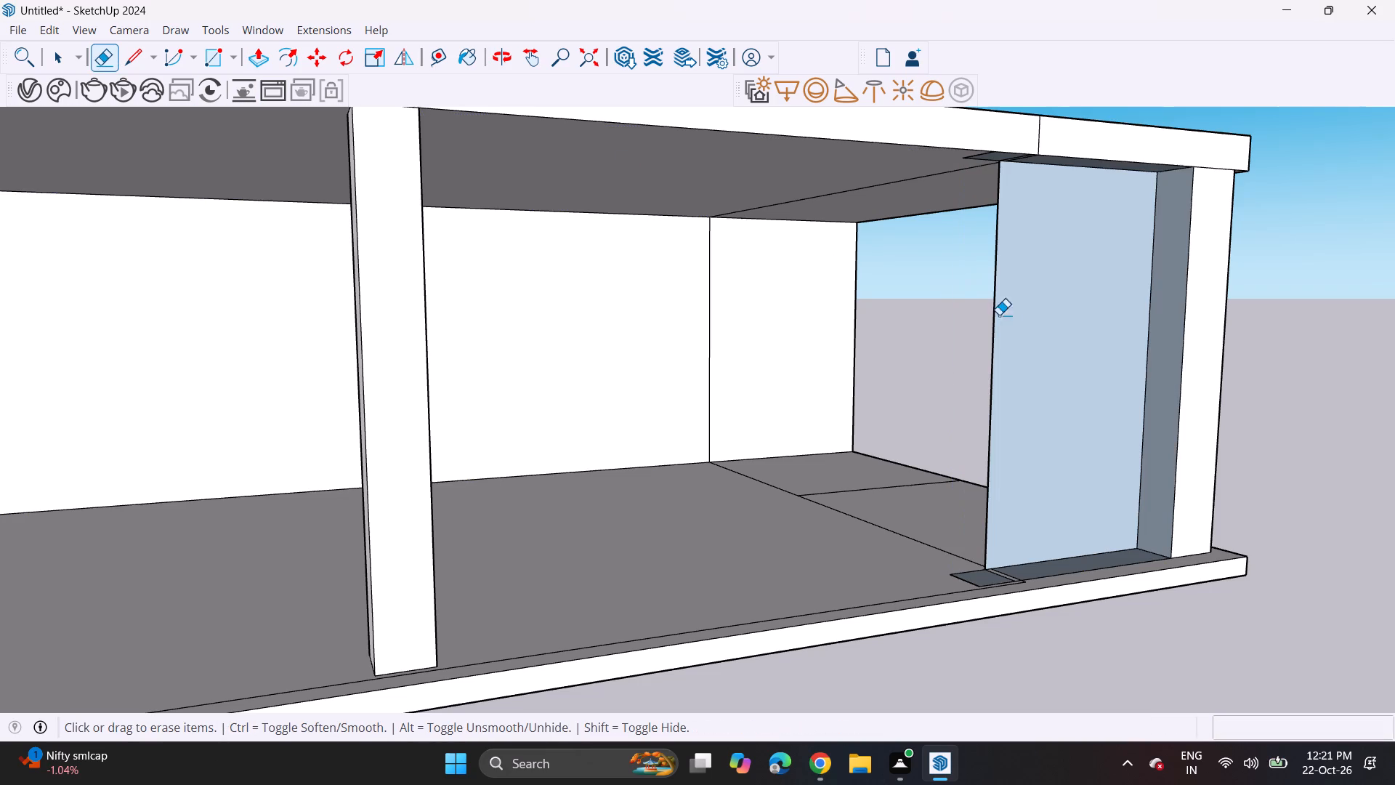
{"action": "left_click_drag", "start_coordinate": [975, 306], "coordinate": [1046, 316]}
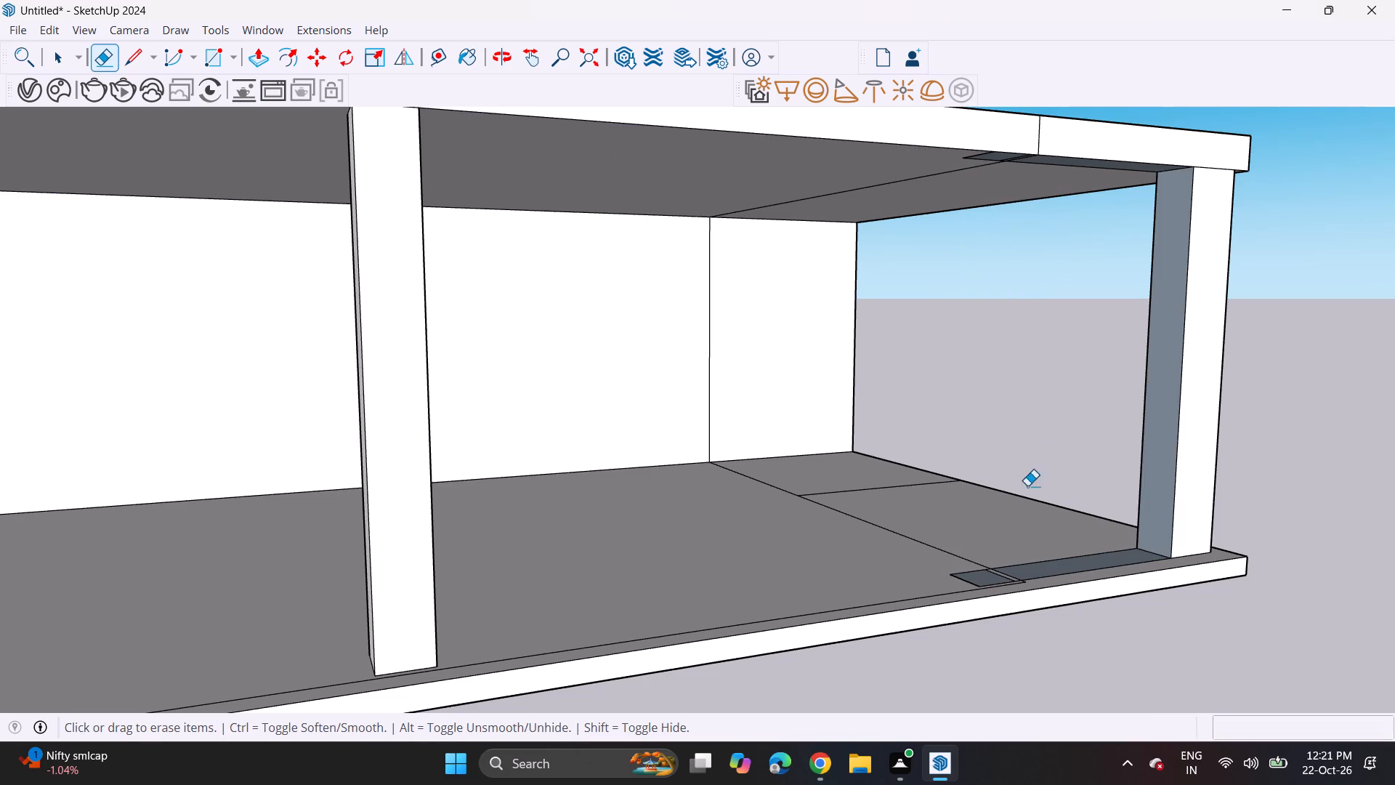
Erase the old front-right column's footprint and the long seam line running back from it on the floor slab.
{"action": "middle_click_drag", "start_coordinate": [1024, 496], "coordinate": [976, 608]}
{"action": "scroll", "coordinate": [990, 648], "scroll_direction": "up", "scroll_amount": 5}
{"action": "left_click_drag", "start_coordinate": [991, 584], "coordinate": [998, 632]}
{"action": "left_click_drag", "start_coordinate": [1014, 617], "coordinate": [1012, 670]}
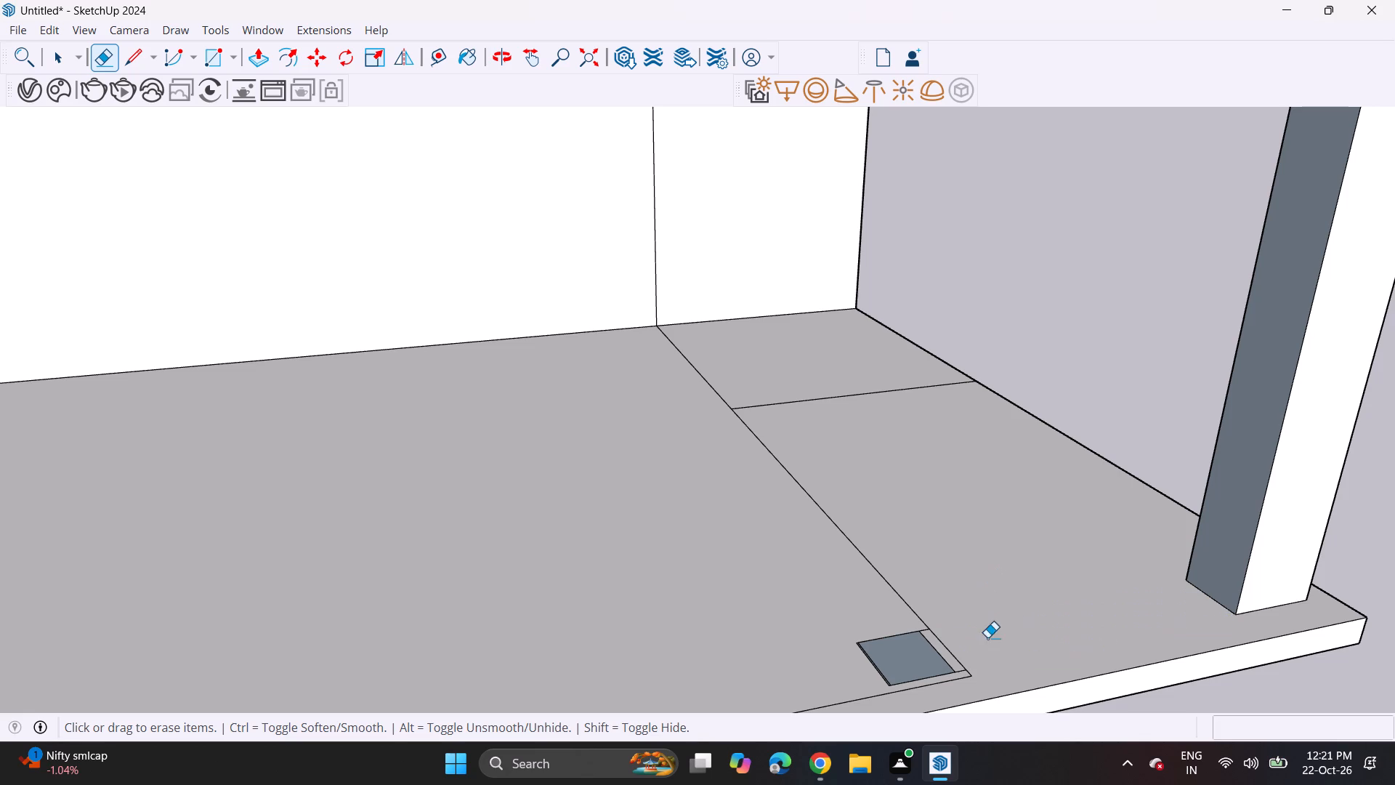
{"action": "left_click_drag", "start_coordinate": [963, 645], "coordinate": [858, 656]}
{"action": "left_click_drag", "start_coordinate": [905, 622], "coordinate": [891, 649]}
{"action": "left_click_drag", "start_coordinate": [953, 612], "coordinate": [899, 653]}
{"action": "left_click_drag", "start_coordinate": [947, 620], "coordinate": [937, 629]}
{"action": "left_click_drag", "start_coordinate": [929, 620], "coordinate": [905, 624]}
{"action": "left_click_drag", "start_coordinate": [916, 597], "coordinate": [893, 578]}
{"action": "left_click_drag", "start_coordinate": [892, 510], "coordinate": [819, 497]}
{"action": "left_click_drag", "start_coordinate": [802, 446], "coordinate": [761, 496]}
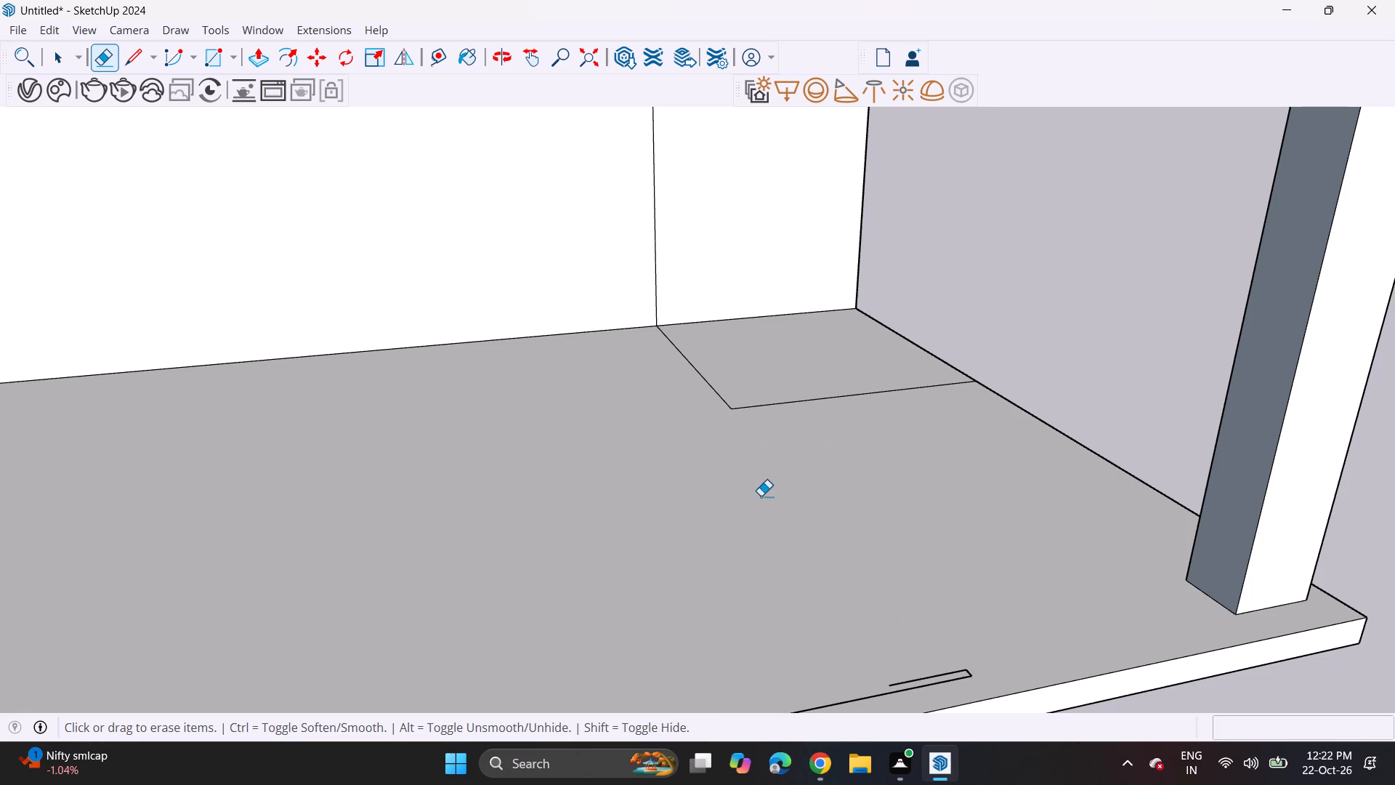
Erase the remaining seam outline near the rear wall and the leftover lines along the floor slab's front edge.
{"action": "left_click_drag", "start_coordinate": [761, 496], "coordinate": [751, 462]}
{"action": "left_click_drag", "start_coordinate": [749, 432], "coordinate": [735, 443]}
{"action": "left_click_drag", "start_coordinate": [764, 392], "coordinate": [721, 448]}
{"action": "left_click_drag", "start_coordinate": [727, 395], "coordinate": [710, 406]}
{"action": "left_click_drag", "start_coordinate": [690, 414], "coordinate": [703, 438]}
{"action": "left_click_drag", "start_coordinate": [794, 451], "coordinate": [831, 526]}
{"action": "left_click_drag", "start_coordinate": [894, 499], "coordinate": [897, 627]}
{"action": "left_click_drag", "start_coordinate": [913, 623], "coordinate": [935, 611]}
{"action": "left_click_drag", "start_coordinate": [962, 597], "coordinate": [945, 670]}
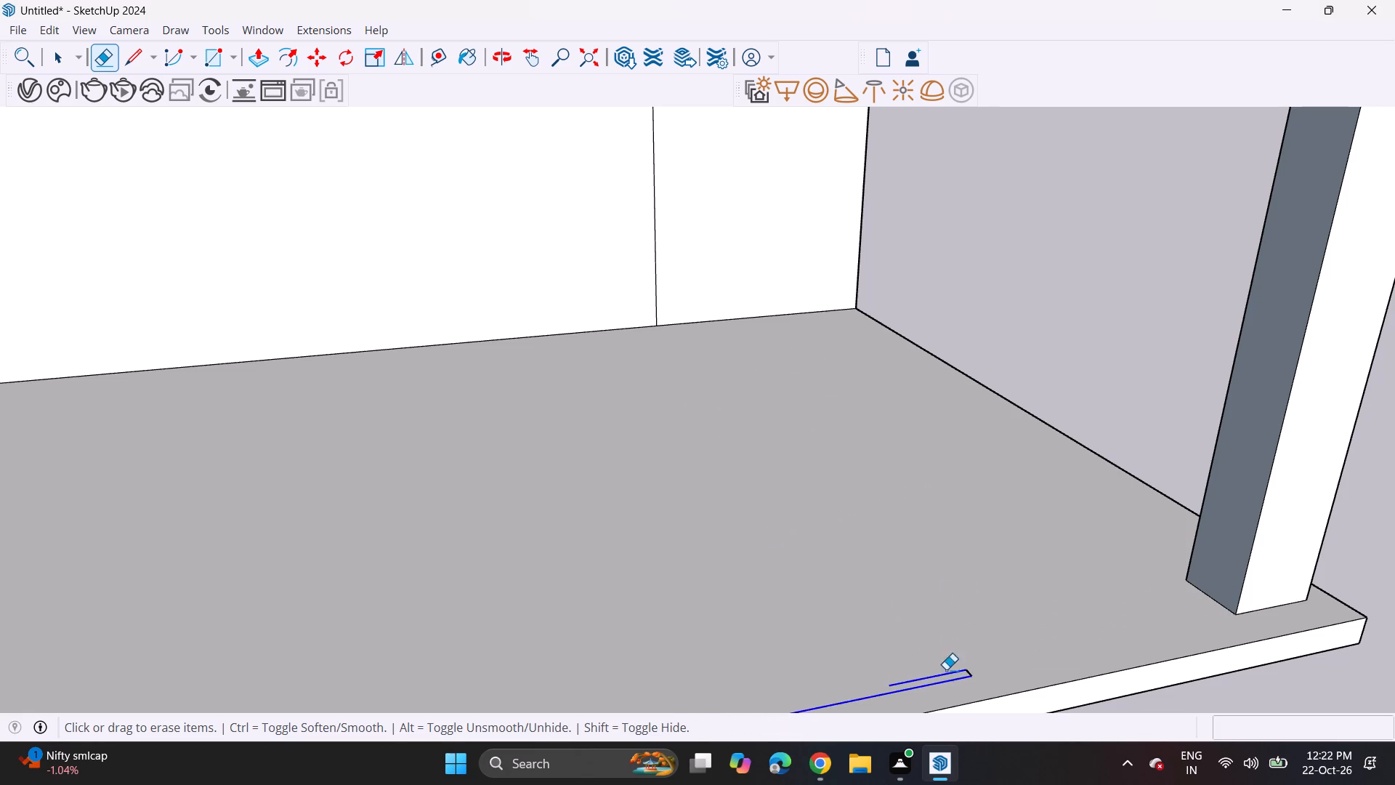
Erase the old column's outline and the seam lines from the underside of the roof slab.
{"action": "scroll", "coordinate": [972, 560], "scroll_direction": "down", "scroll_amount": 8}
{"action": "middle_click_drag", "start_coordinate": [1018, 455], "coordinate": [1045, 150]}
{"action": "scroll", "coordinate": [1018, 433], "scroll_direction": "up", "scroll_amount": 1}
{"action": "scroll", "coordinate": [1045, 134], "scroll_direction": "up", "scroll_amount": 9}
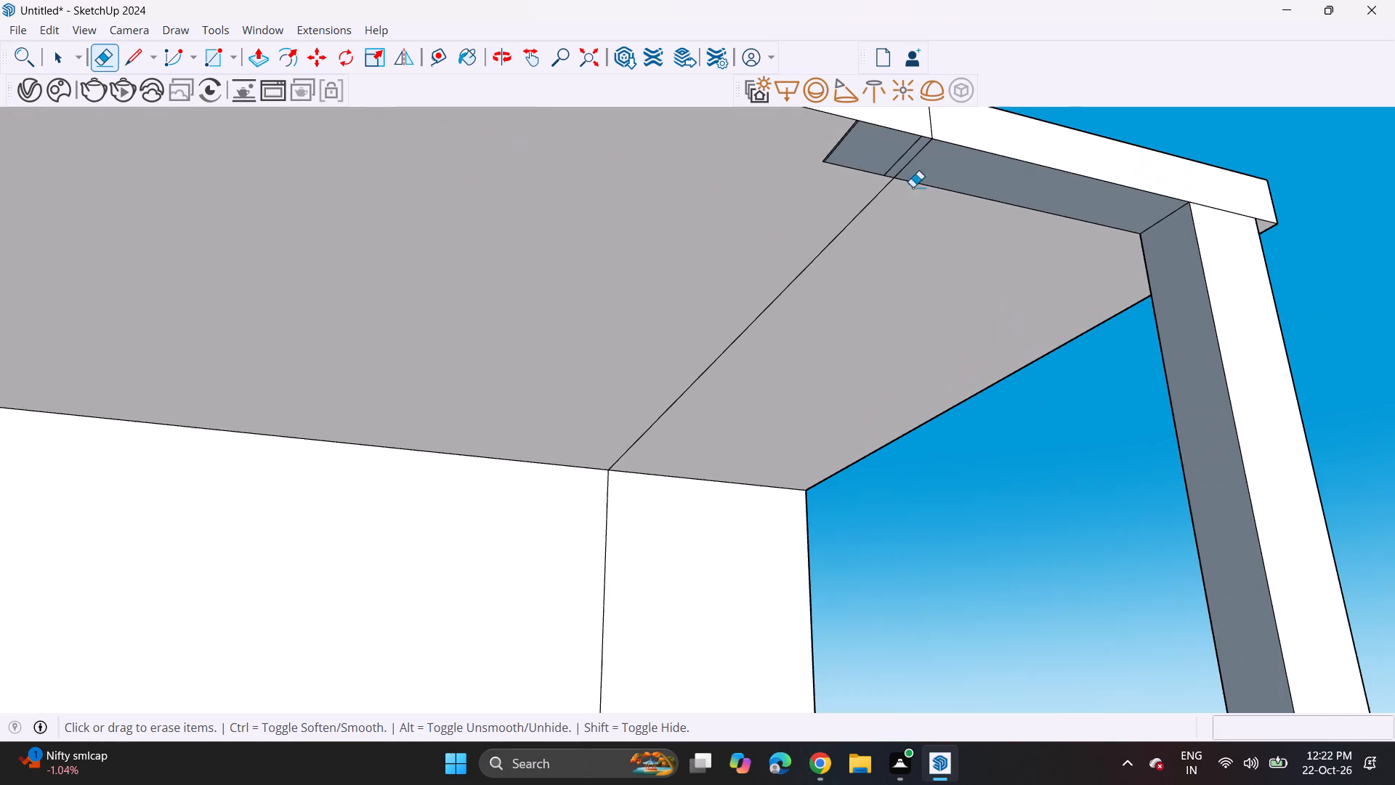
{"action": "left_click_drag", "start_coordinate": [817, 134], "coordinate": [926, 172]}
{"action": "left_click_drag", "start_coordinate": [928, 167], "coordinate": [832, 227]}
{"action": "left_click_drag", "start_coordinate": [847, 171], "coordinate": [846, 191]}
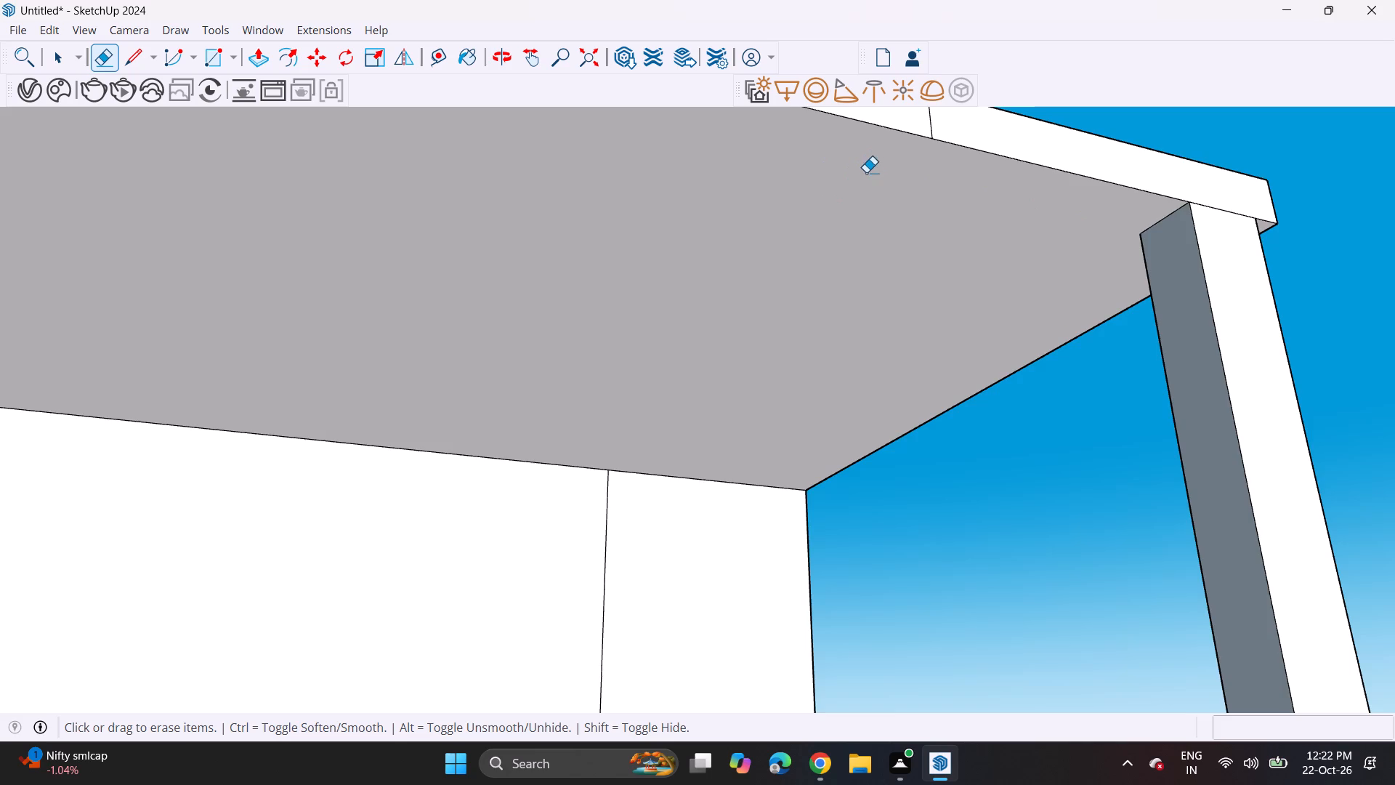
Erase the vertical seam between the original and extended parts of the rear wall.
{"action": "scroll", "coordinate": [852, 205], "scroll_direction": "down", "scroll_amount": 4}
{"action": "middle_click_drag", "start_coordinate": [719, 453], "coordinate": [700, 478]}
{"action": "middle_click_drag", "start_coordinate": [670, 496], "coordinate": [606, 560]}
{"action": "left_click_drag", "start_coordinate": [715, 478], "coordinate": [612, 536]}
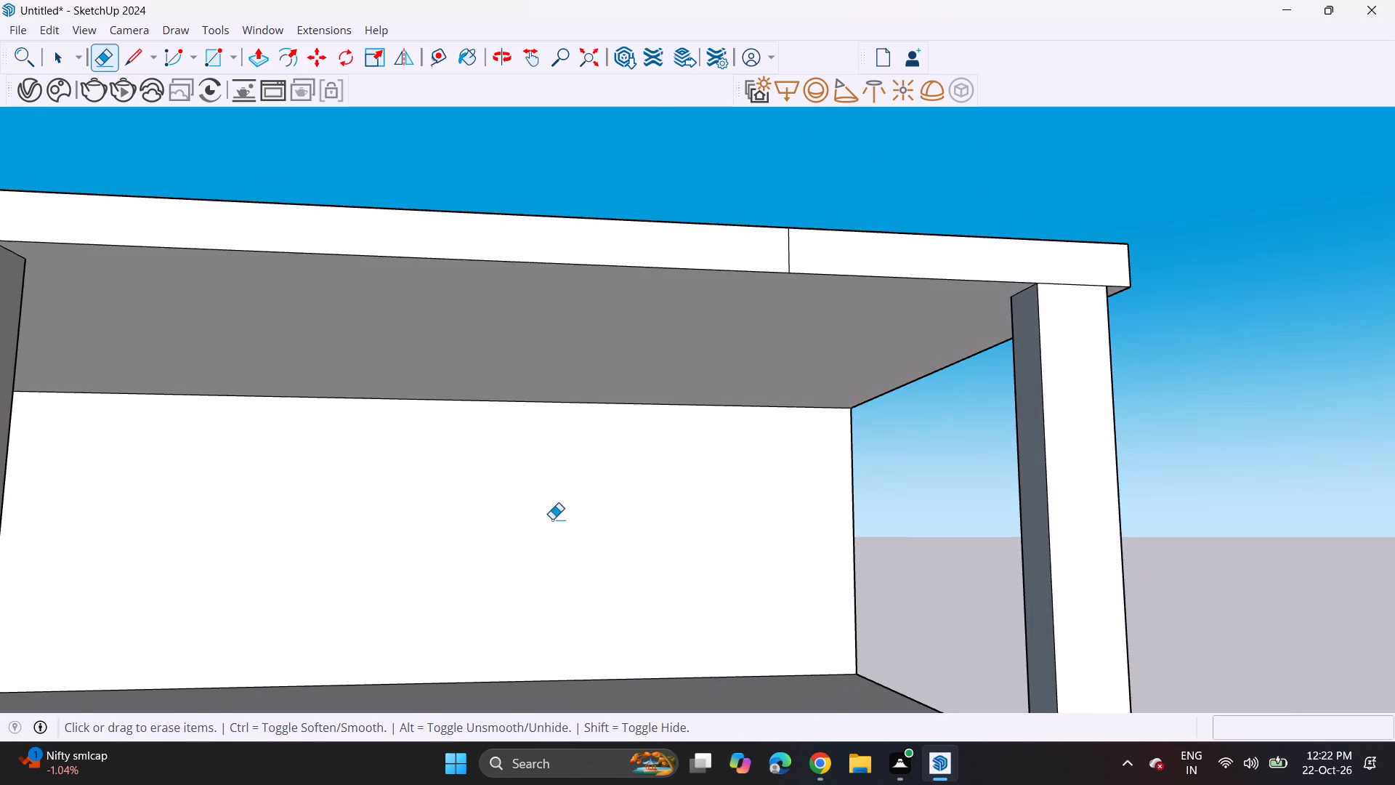
Extrude the middle front column's side face about 5' 15/16" toward the front-right corner column.
{"action": "scroll", "coordinate": [557, 523], "scroll_direction": "down", "scroll_amount": 8}
{"action": "middle_click_drag", "start_coordinate": [573, 554], "coordinate": [841, 520]}
{"action": "scroll", "coordinate": [807, 525], "scroll_direction": "up", "scroll_amount": 1, "text": "shift"}
{"action": "middle_click_drag", "start_coordinate": [802, 534], "coordinate": [720, 602]}
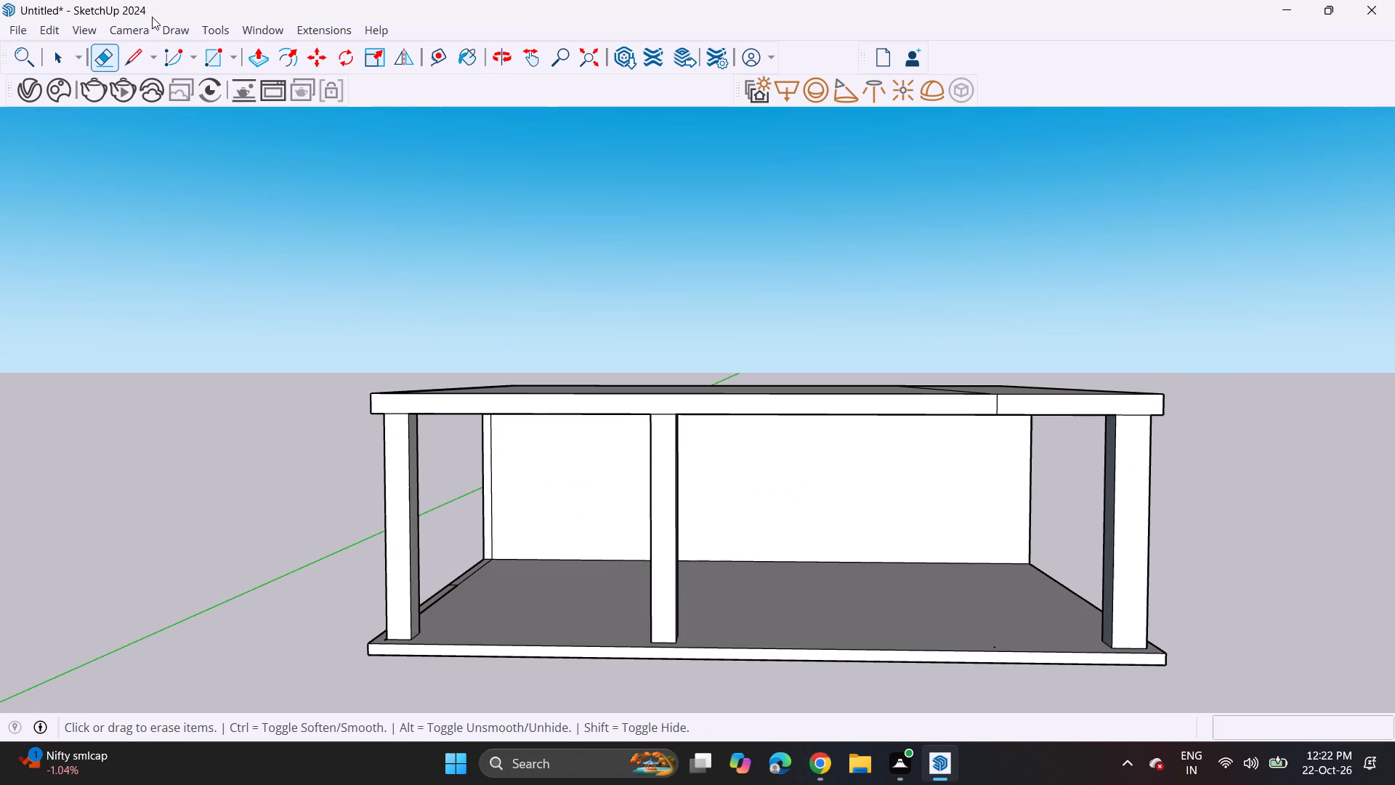
{"action": "left_click", "coordinate": [271, 68]}
{"action": "middle_click_drag", "start_coordinate": [1083, 552], "coordinate": [889, 576]}
{"action": "scroll", "coordinate": [899, 577], "scroll_direction": "up", "scroll_amount": 6}
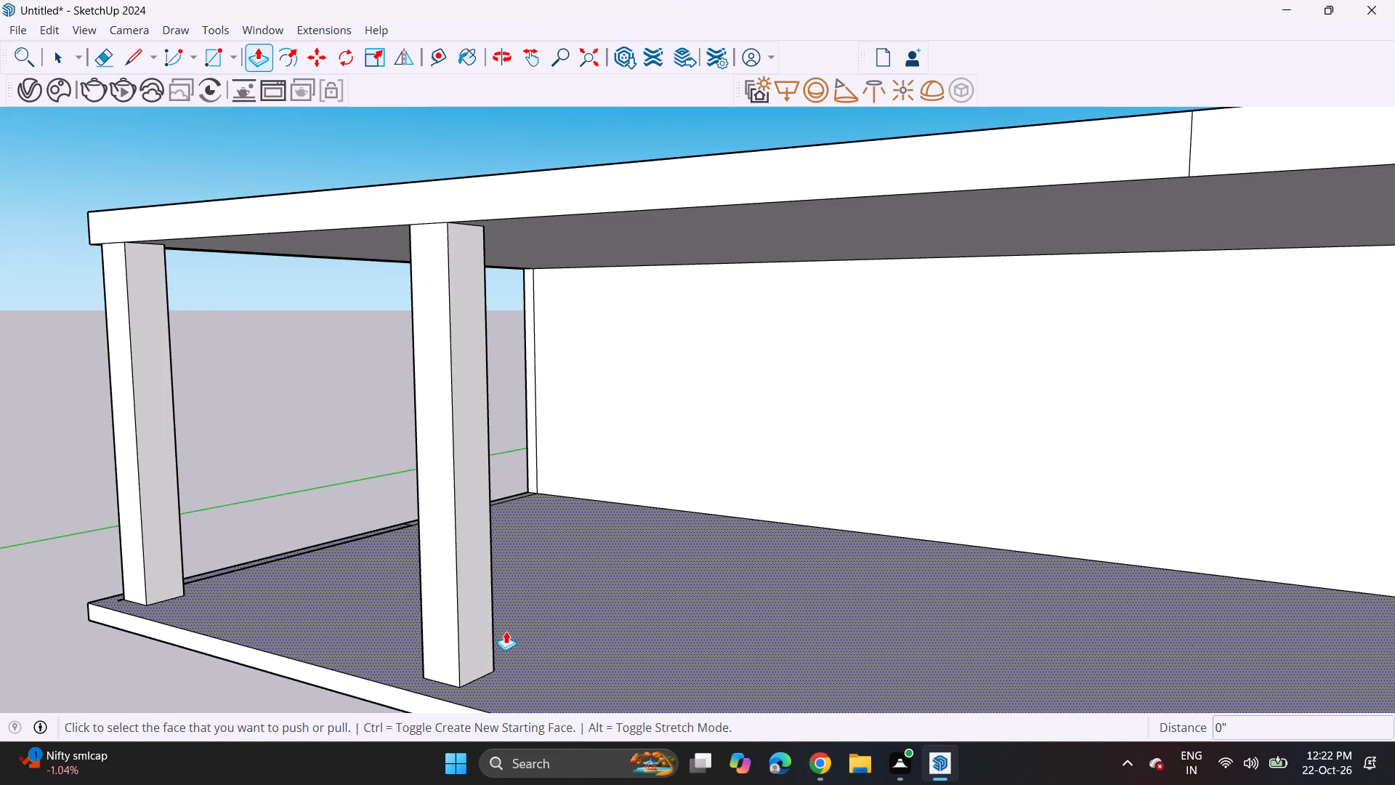
{"action": "left_click", "coordinate": [466, 647]}
{"action": "scroll", "coordinate": [577, 724], "scroll_direction": "down", "scroll_amount": 5}
{"action": "scroll", "coordinate": [574, 614], "scroll_direction": "down", "scroll_amount": 7}
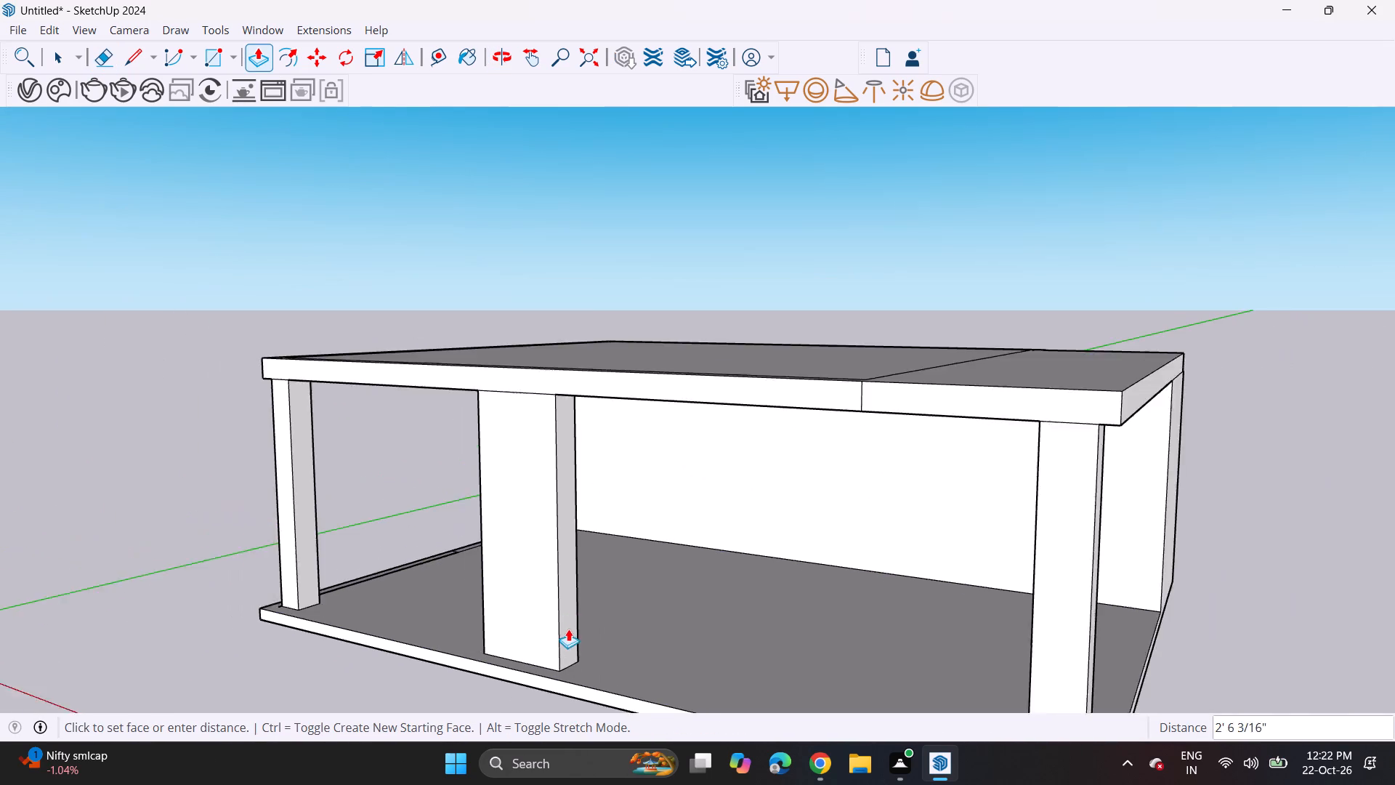
{"action": "middle_click_drag", "start_coordinate": [559, 620], "coordinate": [699, 568], "text": "shift"}
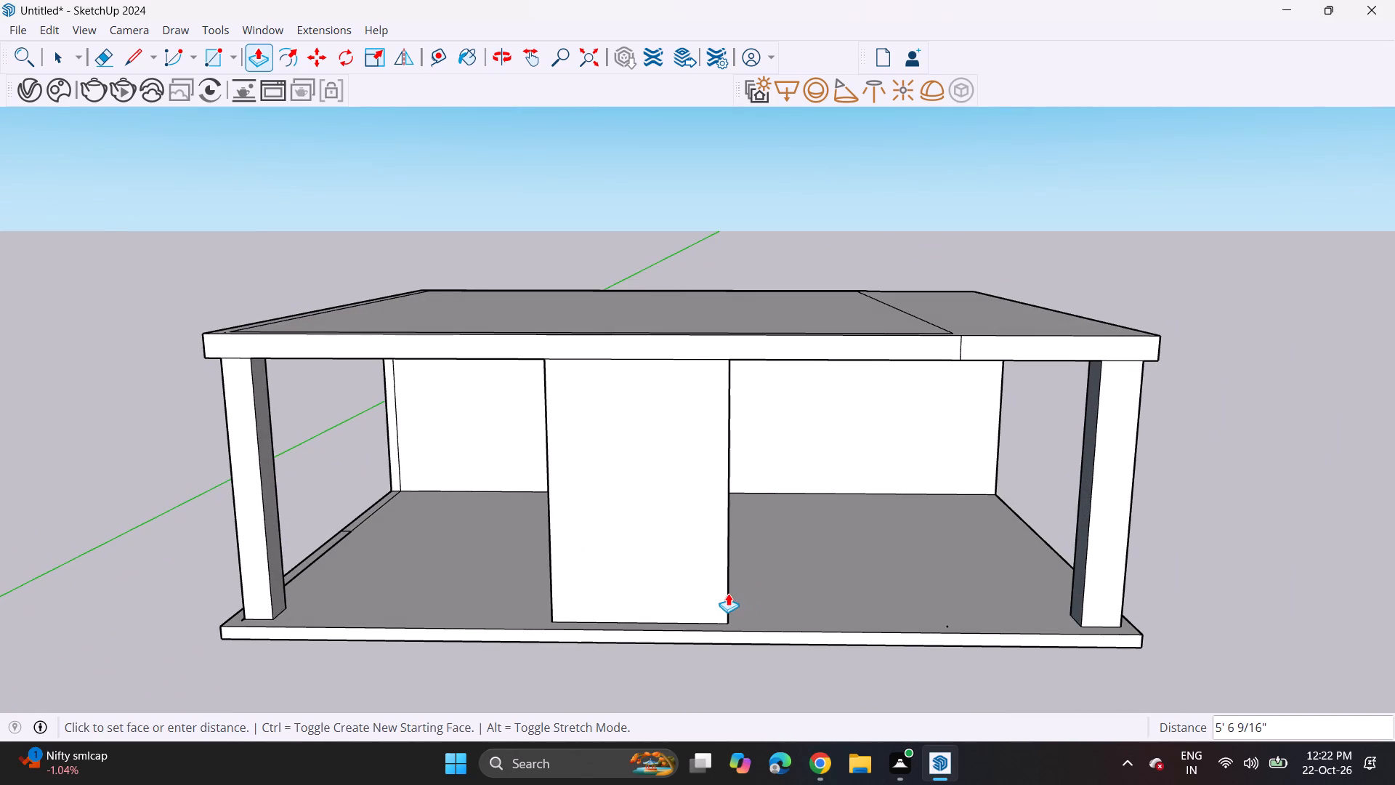
{"action": "left_click", "coordinate": [716, 590]}
Push the widened middle column's opposite side face in about 4' 11", leaving a narrow column nearer the bay's centre.
{"action": "middle_click_drag", "start_coordinate": [604, 573], "coordinate": [793, 579]}
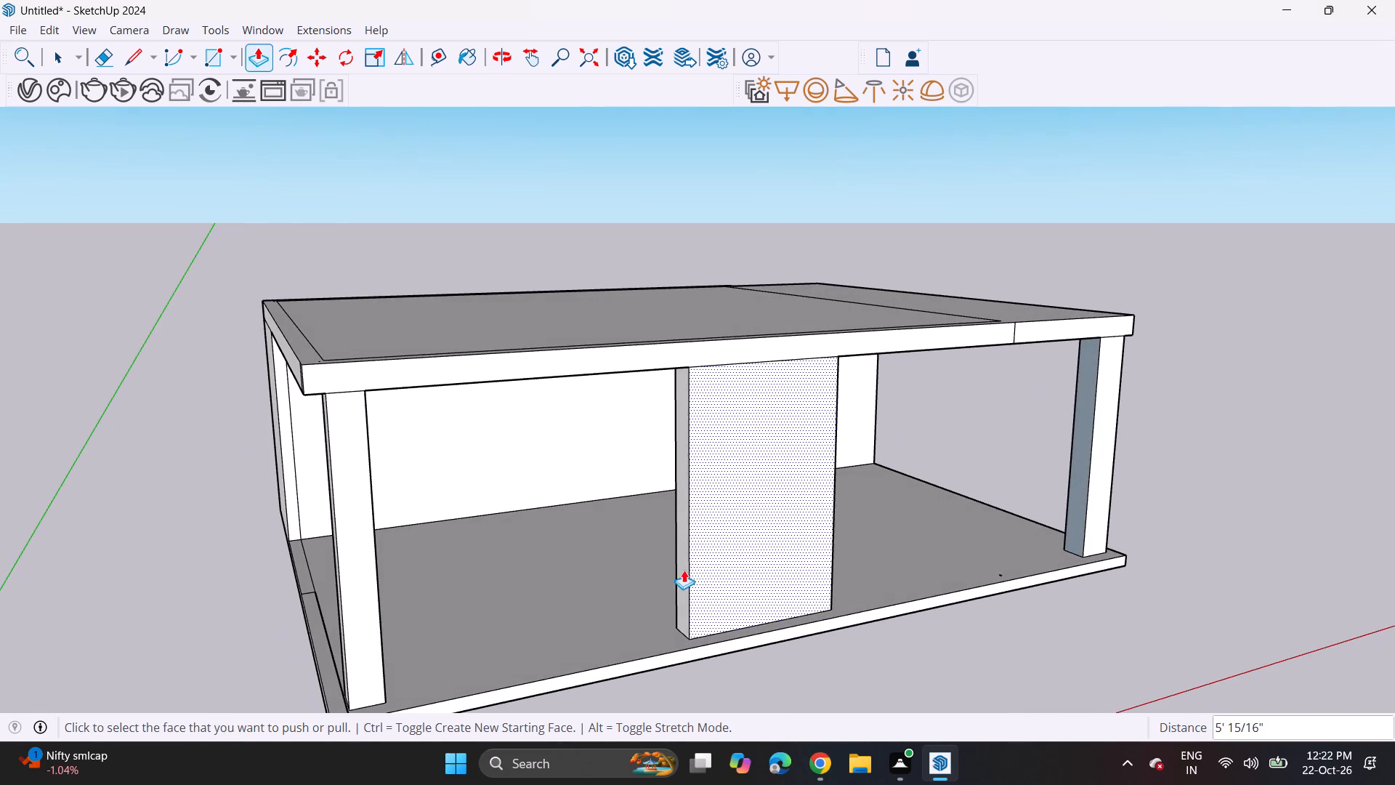
{"action": "left_click", "coordinate": [677, 571]}
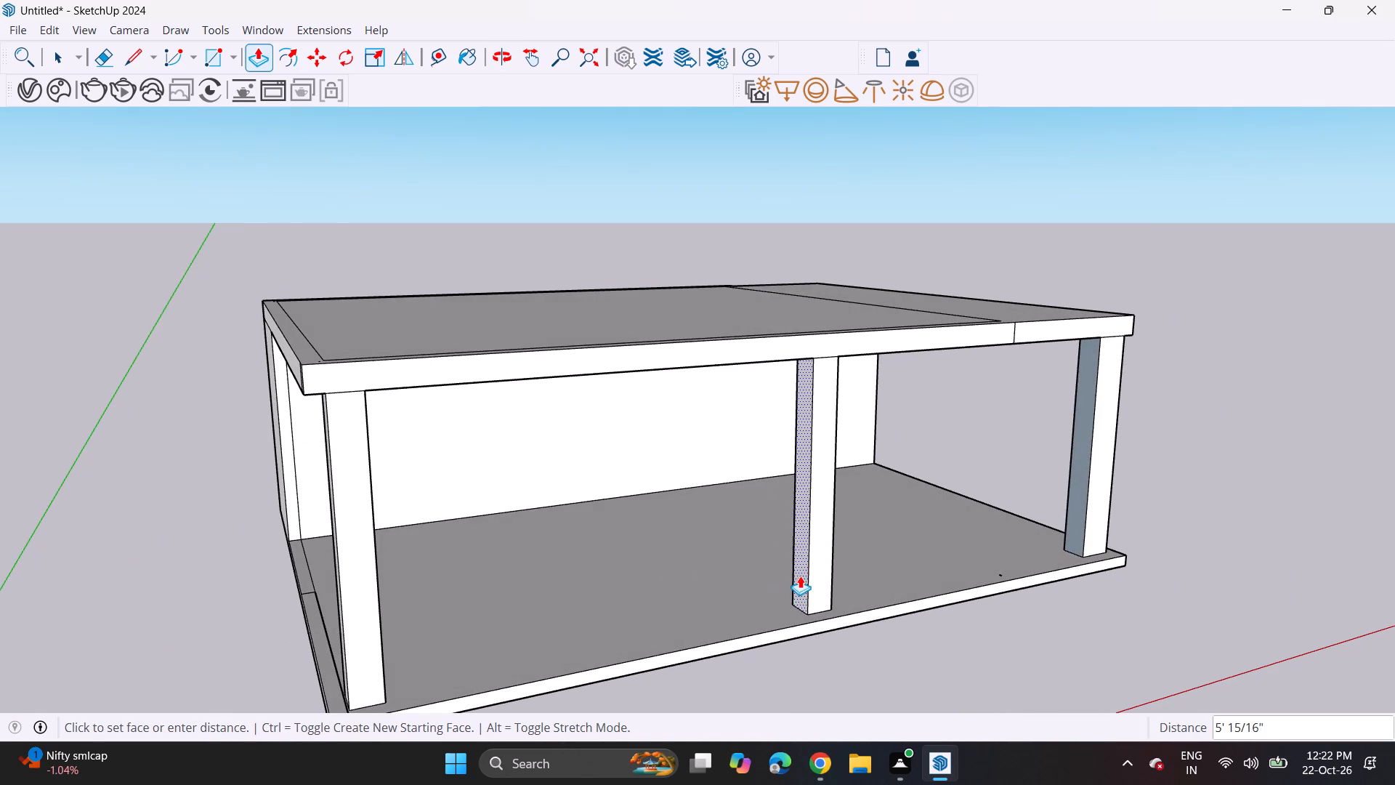
{"action": "left_click", "coordinate": [796, 576]}
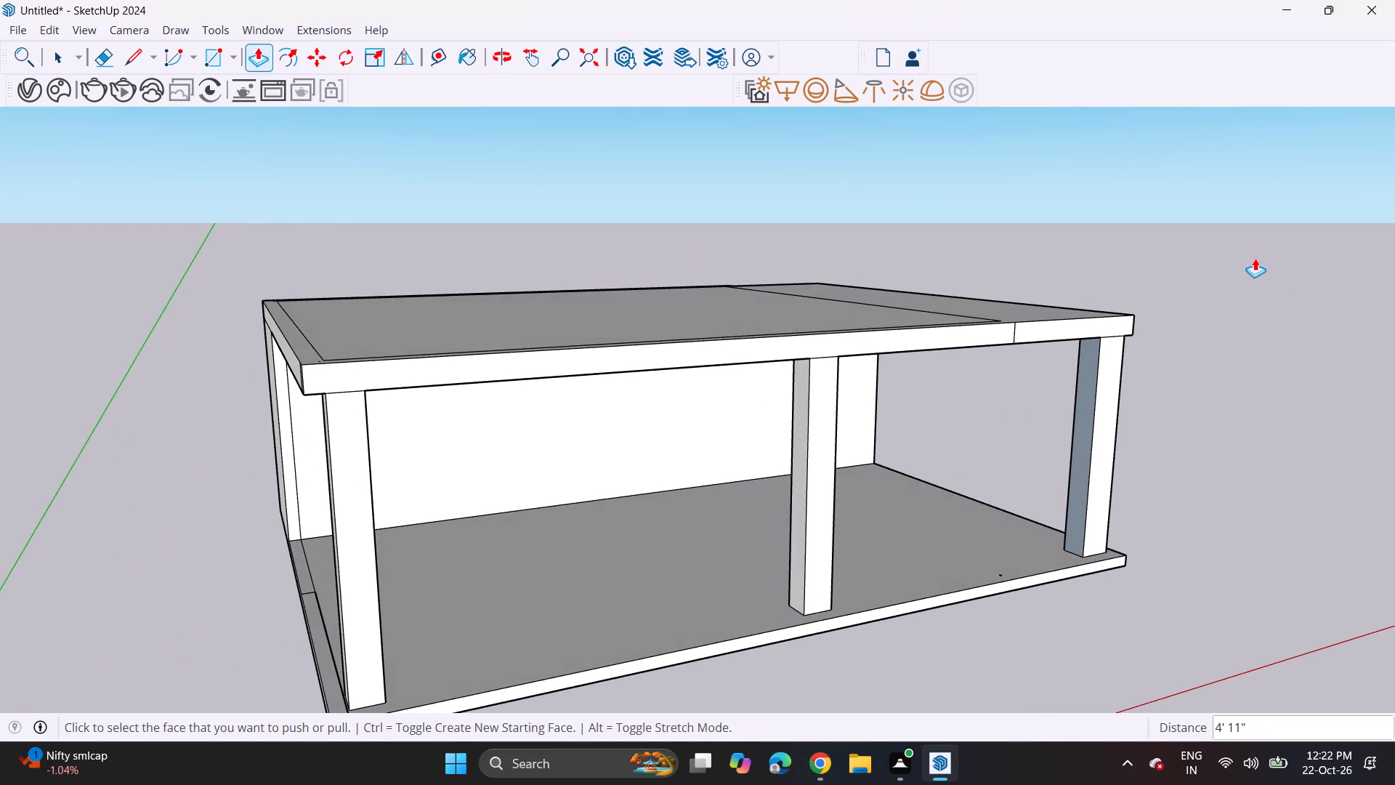
Delete the old inset outline's lines along the extension seam, front edge and rear edge of the roof slab.
{"action": "key", "text": "space"}
{"action": "left_click", "coordinate": [1131, 302]}
{"action": "middle_click_drag", "start_coordinate": [1151, 323], "coordinate": [721, 529]}
{"action": "scroll", "coordinate": [767, 486], "scroll_direction": "up", "scroll_amount": 4}
{"action": "left_click_drag", "start_coordinate": [768, 510], "coordinate": [773, 517]}
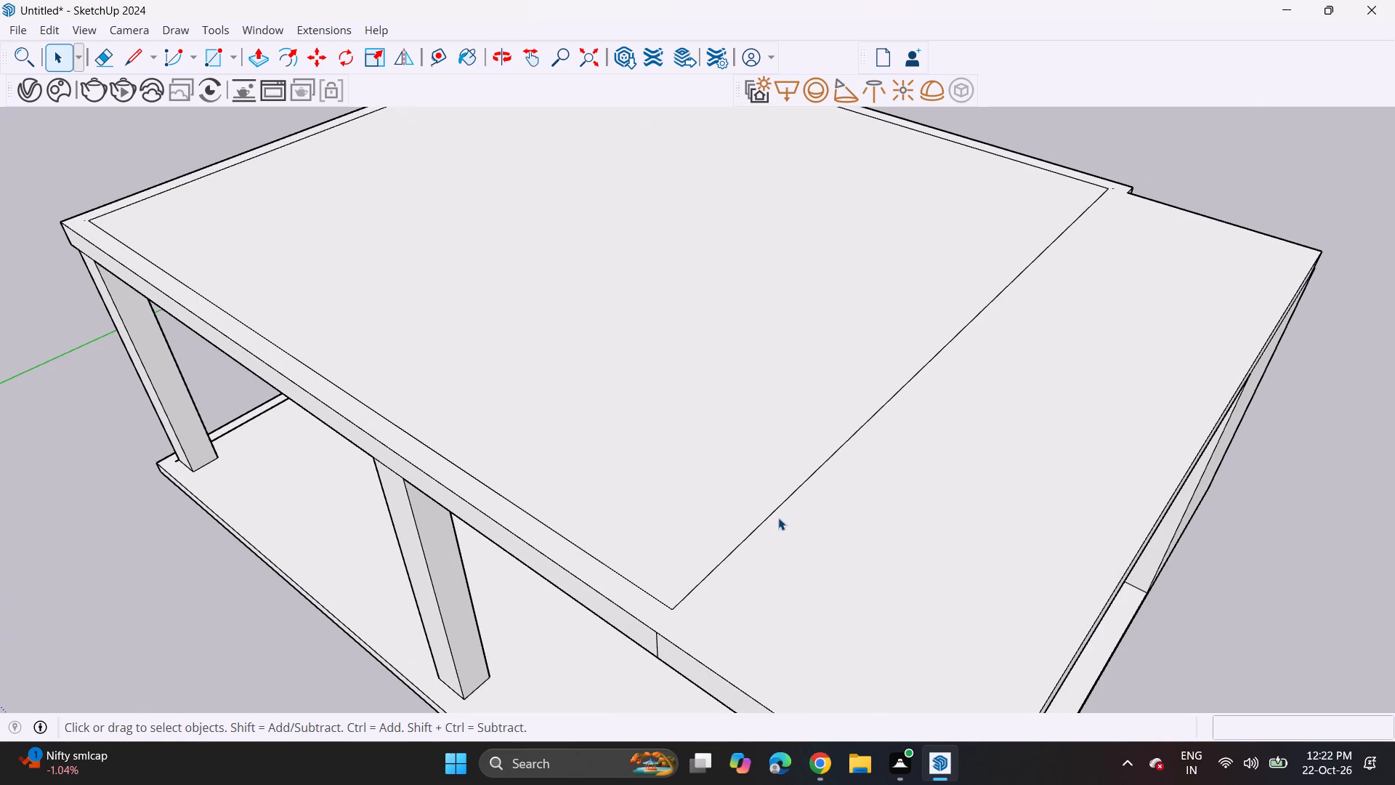
{"action": "left_click", "coordinate": [775, 512]}
{"action": "key", "text": "Delete"}
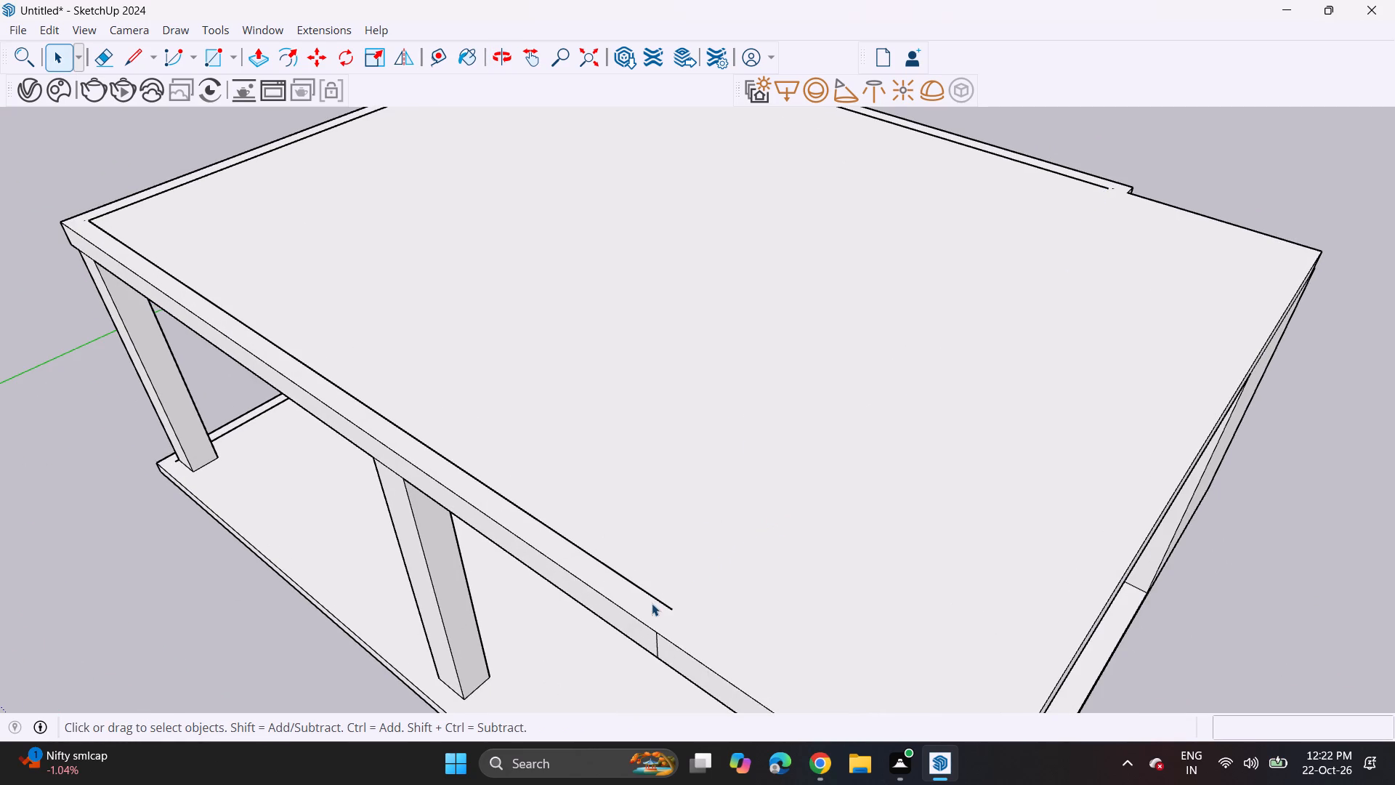
{"action": "left_click", "coordinate": [652, 603]}
{"action": "left_click", "coordinate": [655, 597]}
{"action": "key", "text": "Delete"}
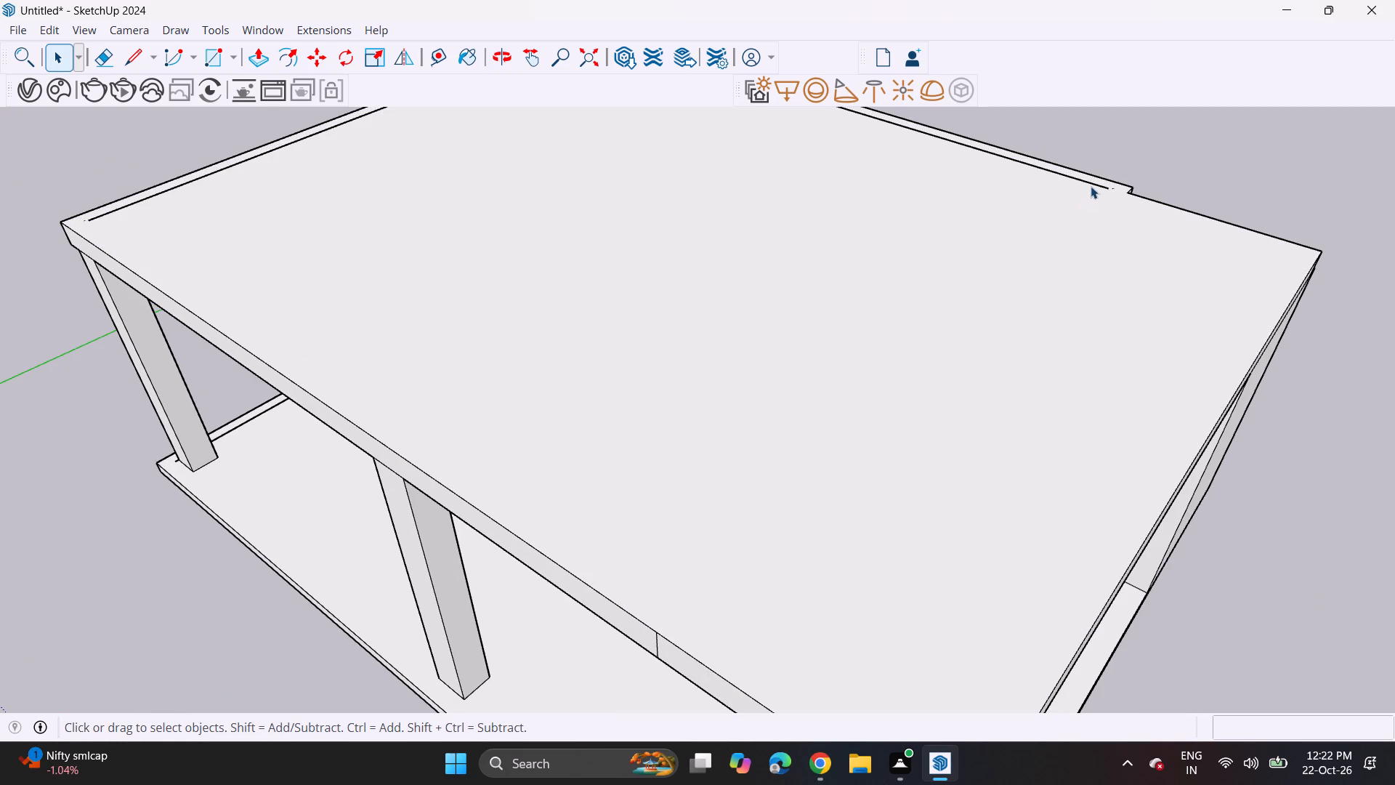
{"action": "left_click", "coordinate": [1091, 186]}
{"action": "key", "text": "Delete"}
Extend the small rear step face of the roof slab to the extended side edge, filling the notch.
{"action": "middle_click_drag", "start_coordinate": [1121, 237], "coordinate": [587, 111]}
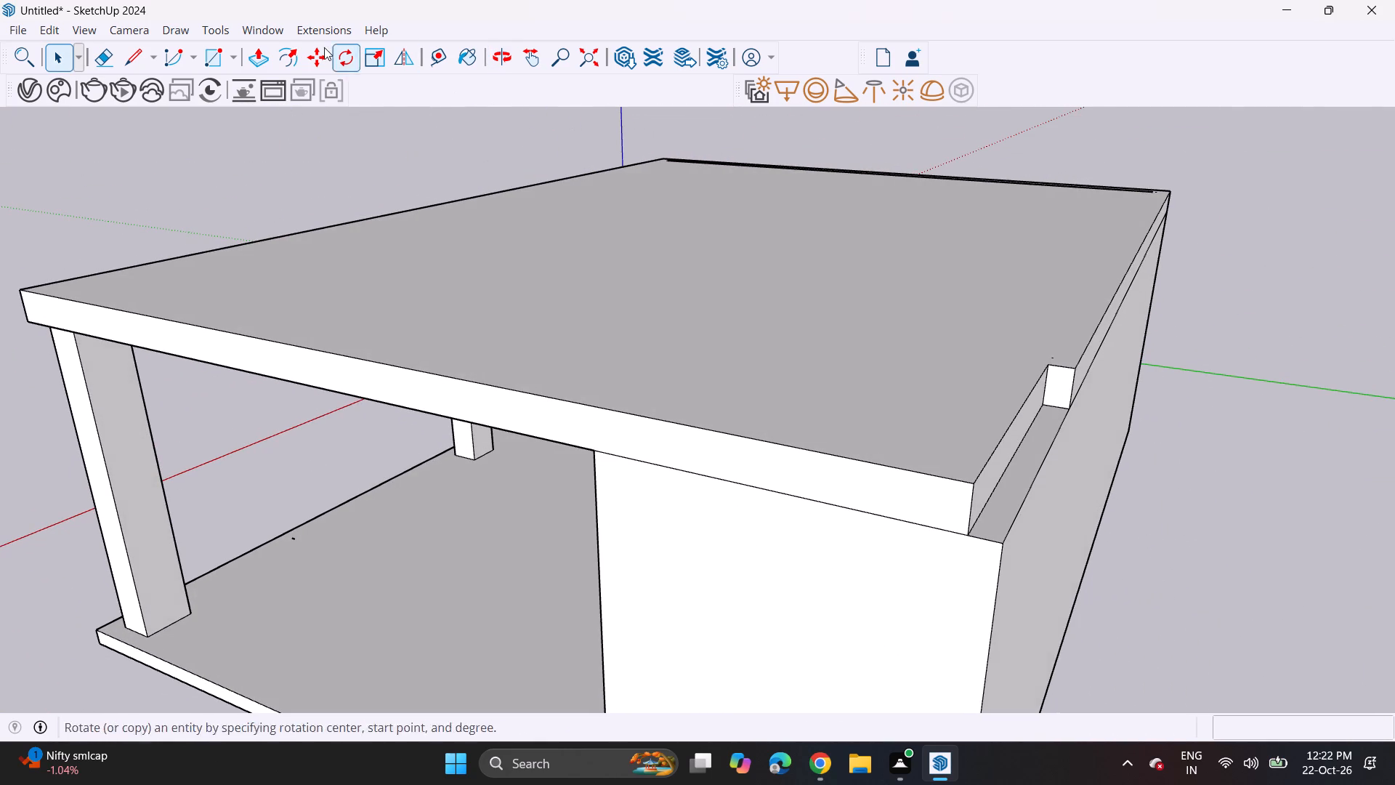
{"action": "left_click", "coordinate": [265, 54]}
{"action": "left_click", "coordinate": [1066, 381]}
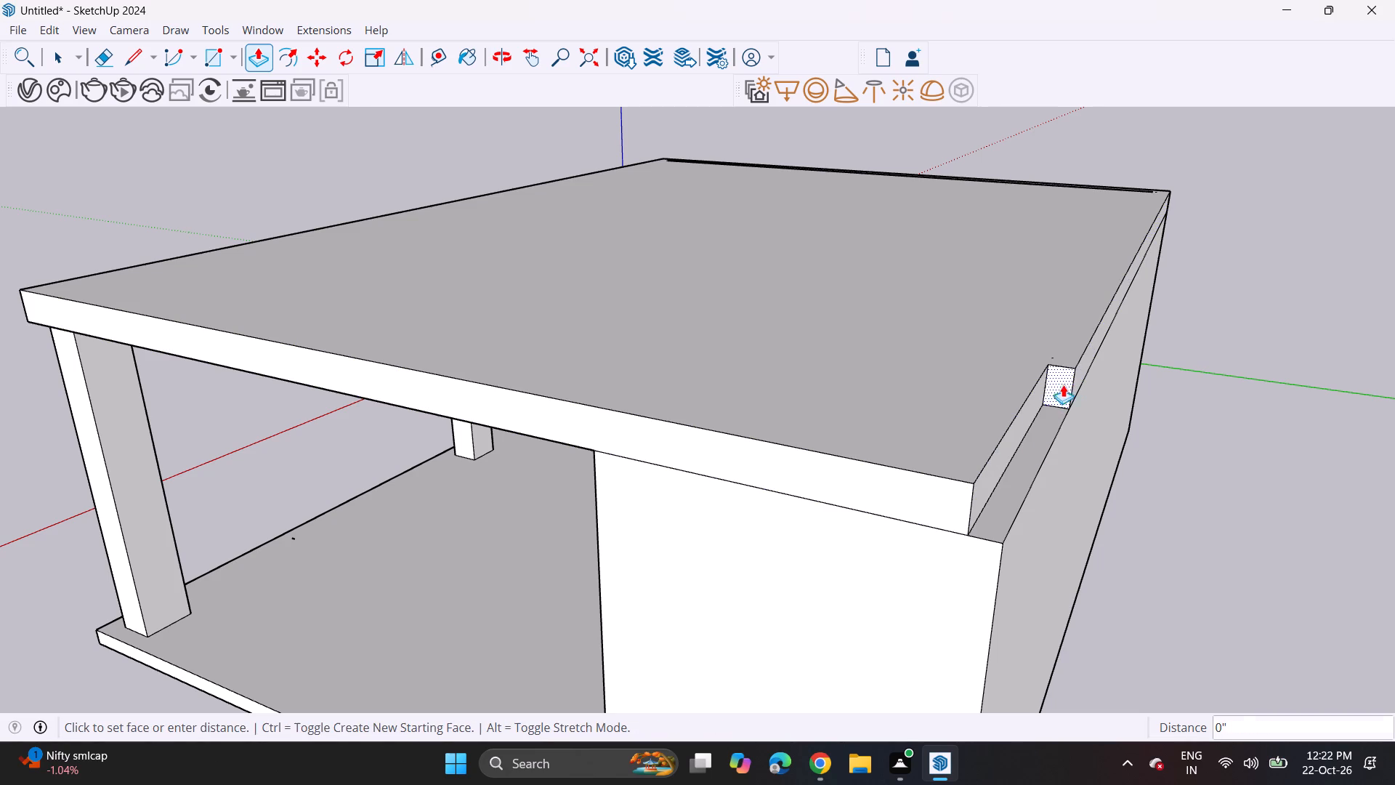
{"action": "left_click", "coordinate": [970, 489]}
Delete the last old inset line along the roof slab's original side edge.
{"action": "middle_click_drag", "start_coordinate": [918, 339], "coordinate": [990, 334]}
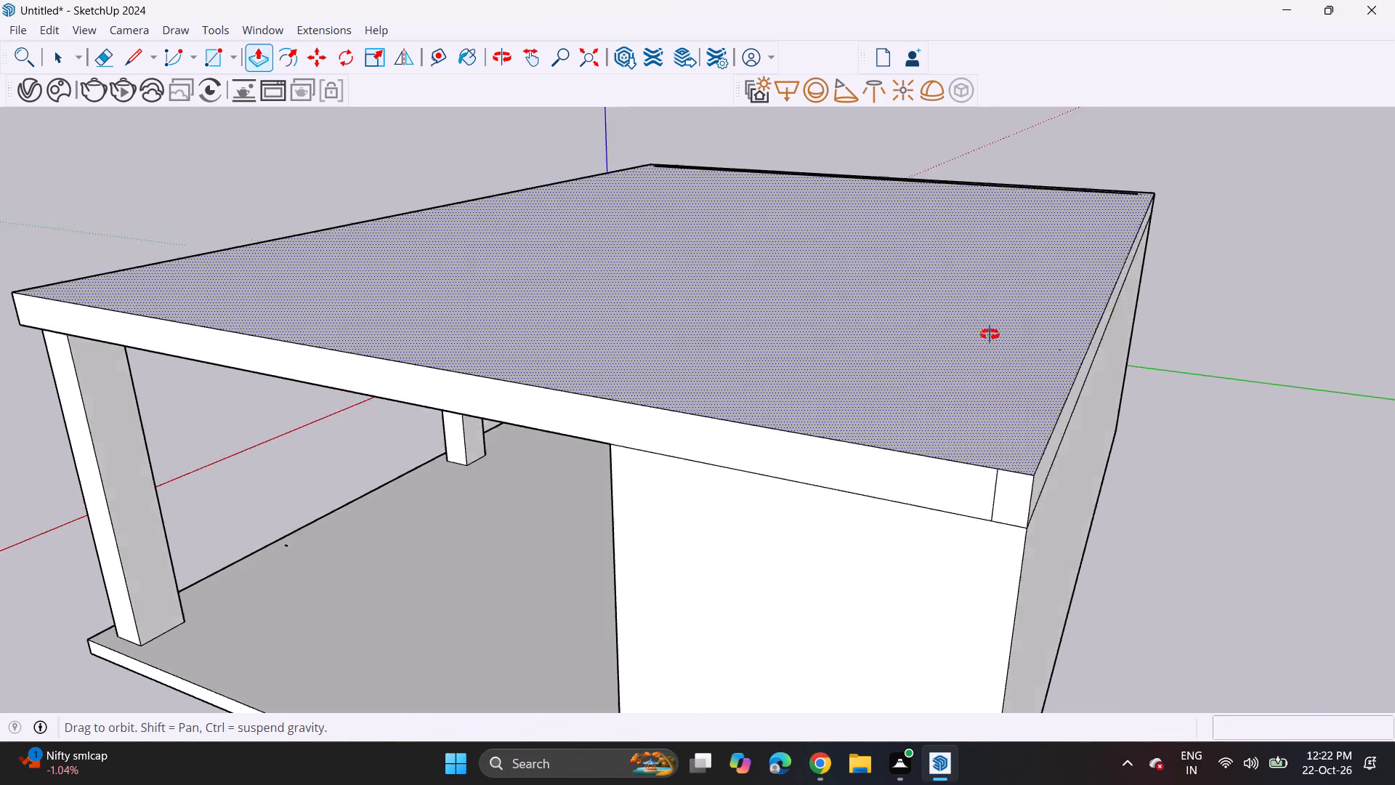
{"action": "middle_click_drag", "start_coordinate": [990, 334], "coordinate": [1394, 446]}
{"action": "scroll", "coordinate": [511, 383], "scroll_direction": "down", "scroll_amount": 8}
{"action": "middle_click_drag", "start_coordinate": [227, 266], "coordinate": [493, 357]}
{"action": "middle_click_drag", "start_coordinate": [213, 483], "coordinate": [289, 488], "text": "shift"}
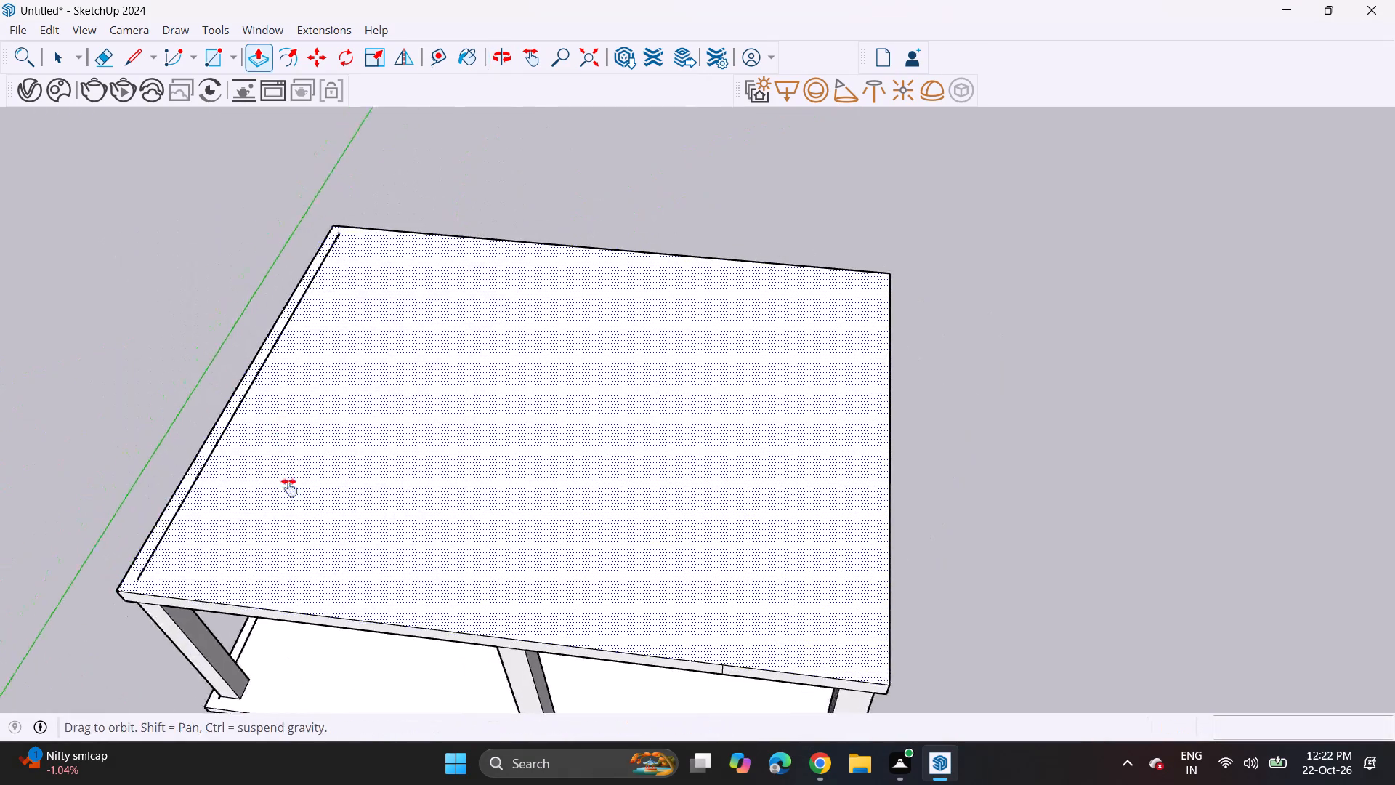
{"action": "middle_click_drag", "start_coordinate": [289, 488], "coordinate": [563, 488], "text": "shift"}
{"action": "scroll", "coordinate": [570, 526], "scroll_direction": "up", "scroll_amount": 8}
{"action": "key", "text": "space"}
{"action": "left_click", "coordinate": [425, 493]}
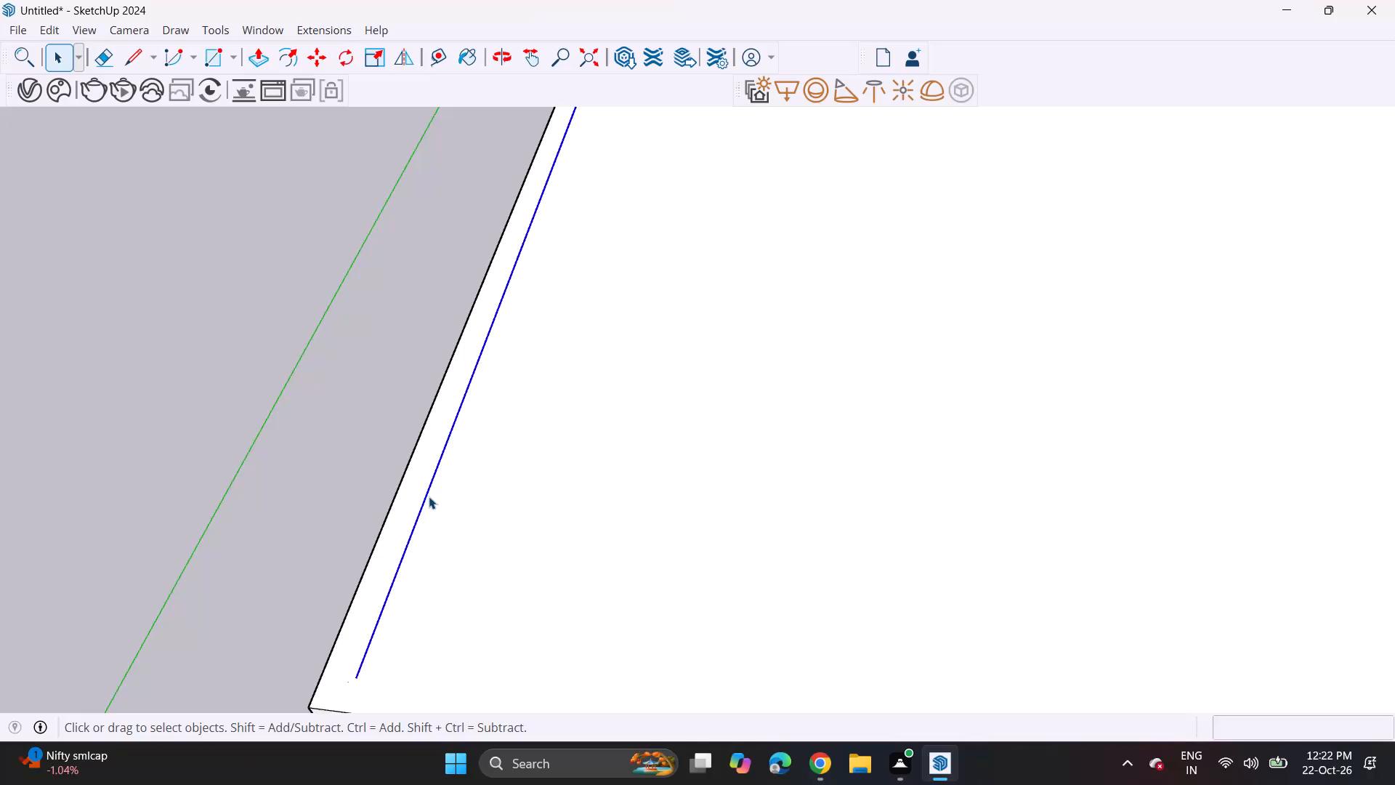
{"action": "key", "text": "Delete"}
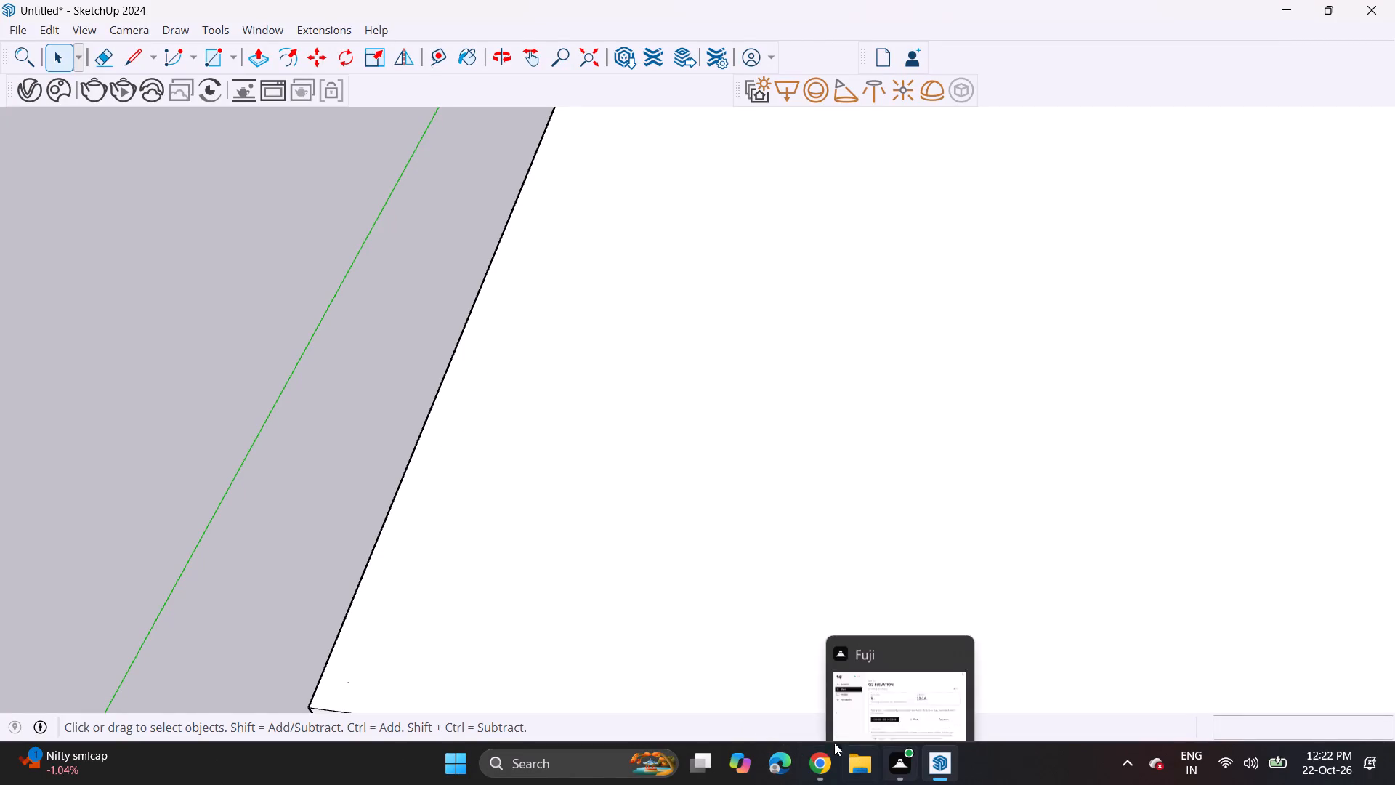
Offset the roof slab's top outline inward about 7 5/8".
{"action": "scroll", "coordinate": [554, 558], "scroll_direction": "down", "scroll_amount": 3}
{"action": "scroll", "coordinate": [590, 491], "scroll_direction": "down", "scroll_amount": 7}
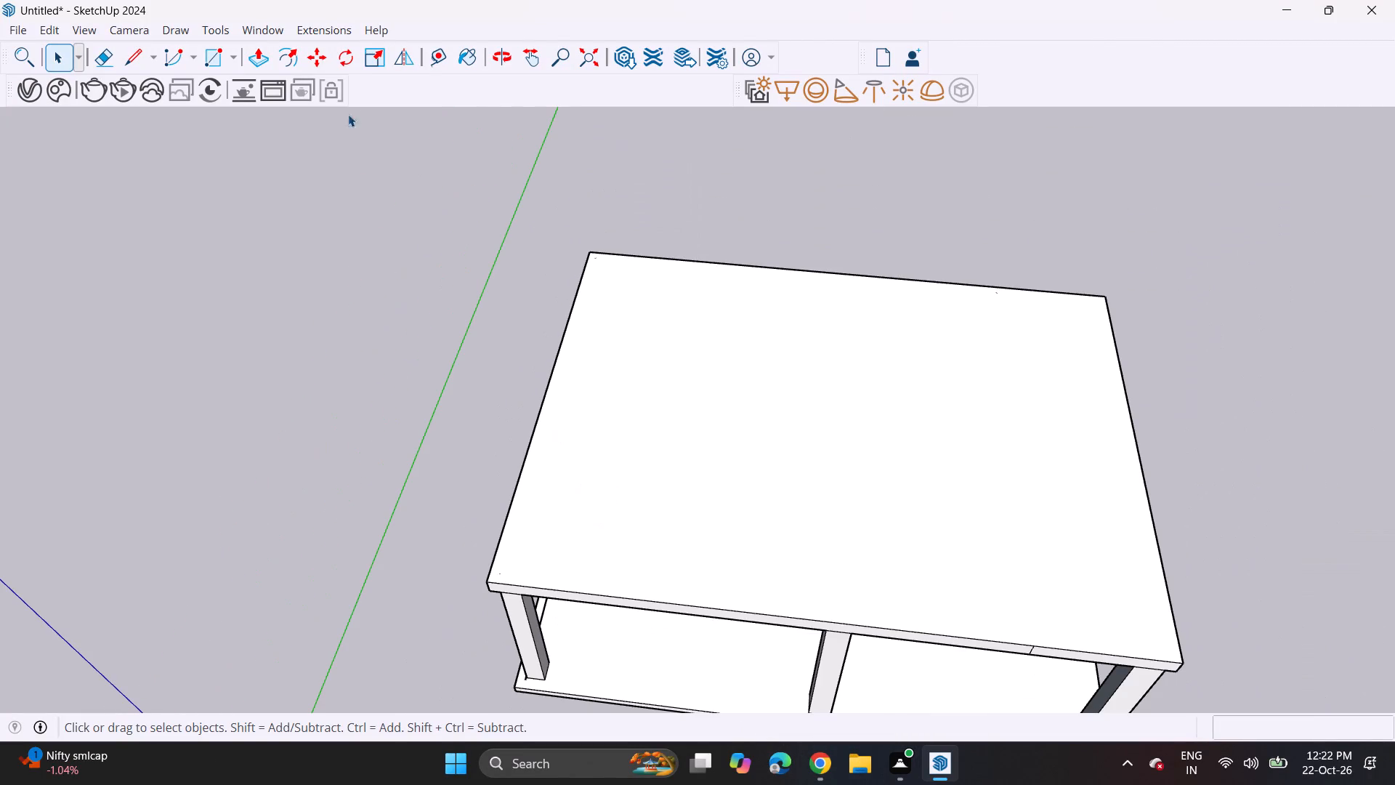
{"action": "left_click", "coordinate": [280, 57]}
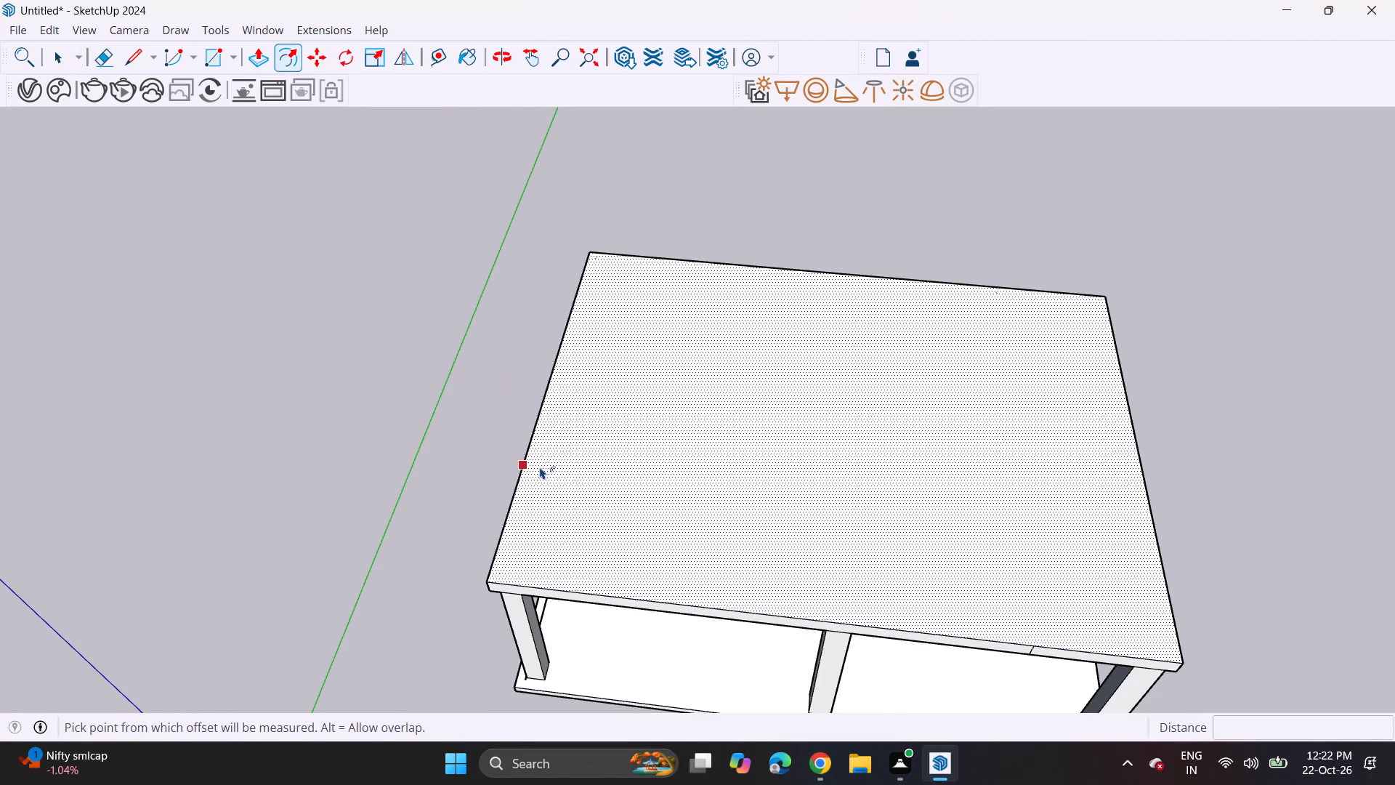
{"action": "left_click", "coordinate": [540, 467]}
{"action": "left_click", "coordinate": [537, 460]}
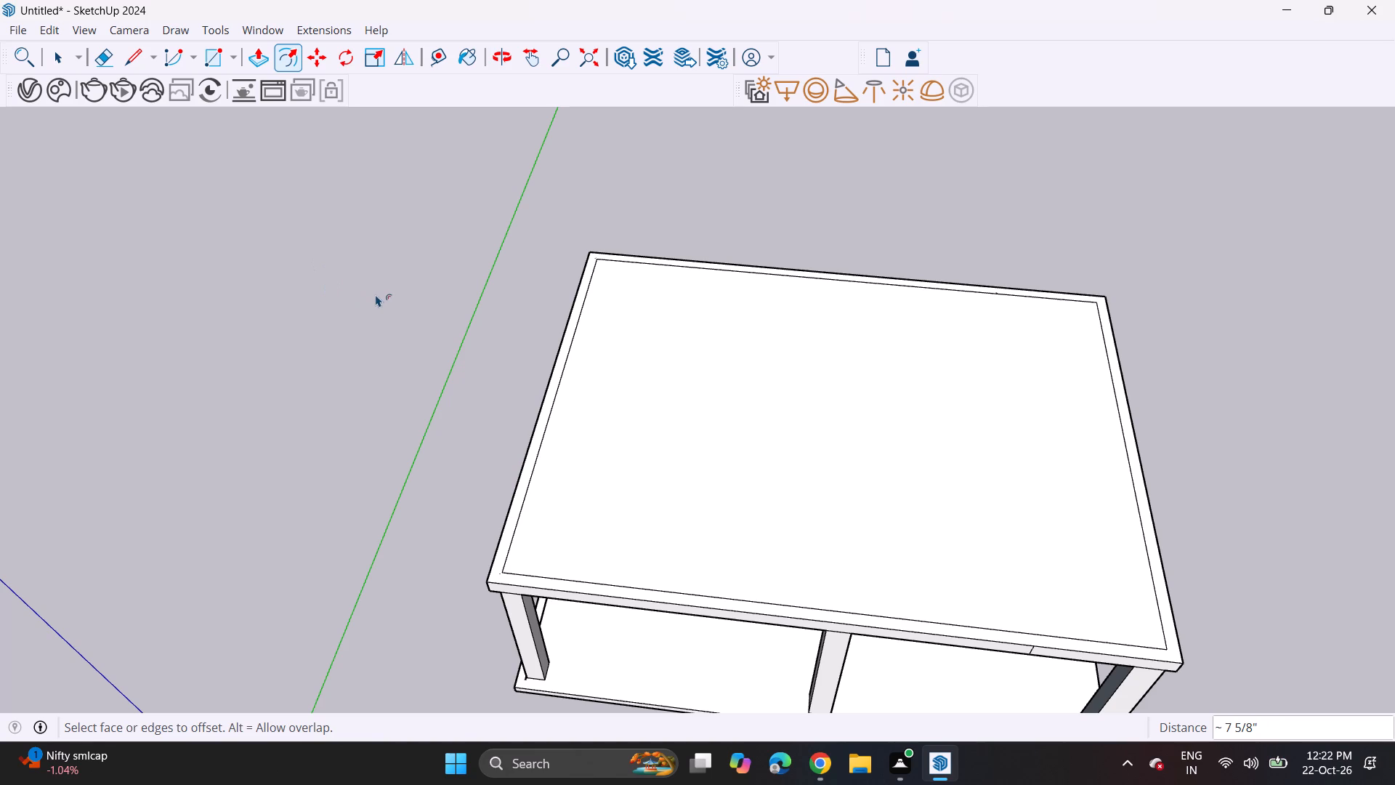
Offset the roof's inner face inward again by about 4 5/8" to form a wall-thickness band.
{"action": "left_click", "coordinate": [539, 476]}
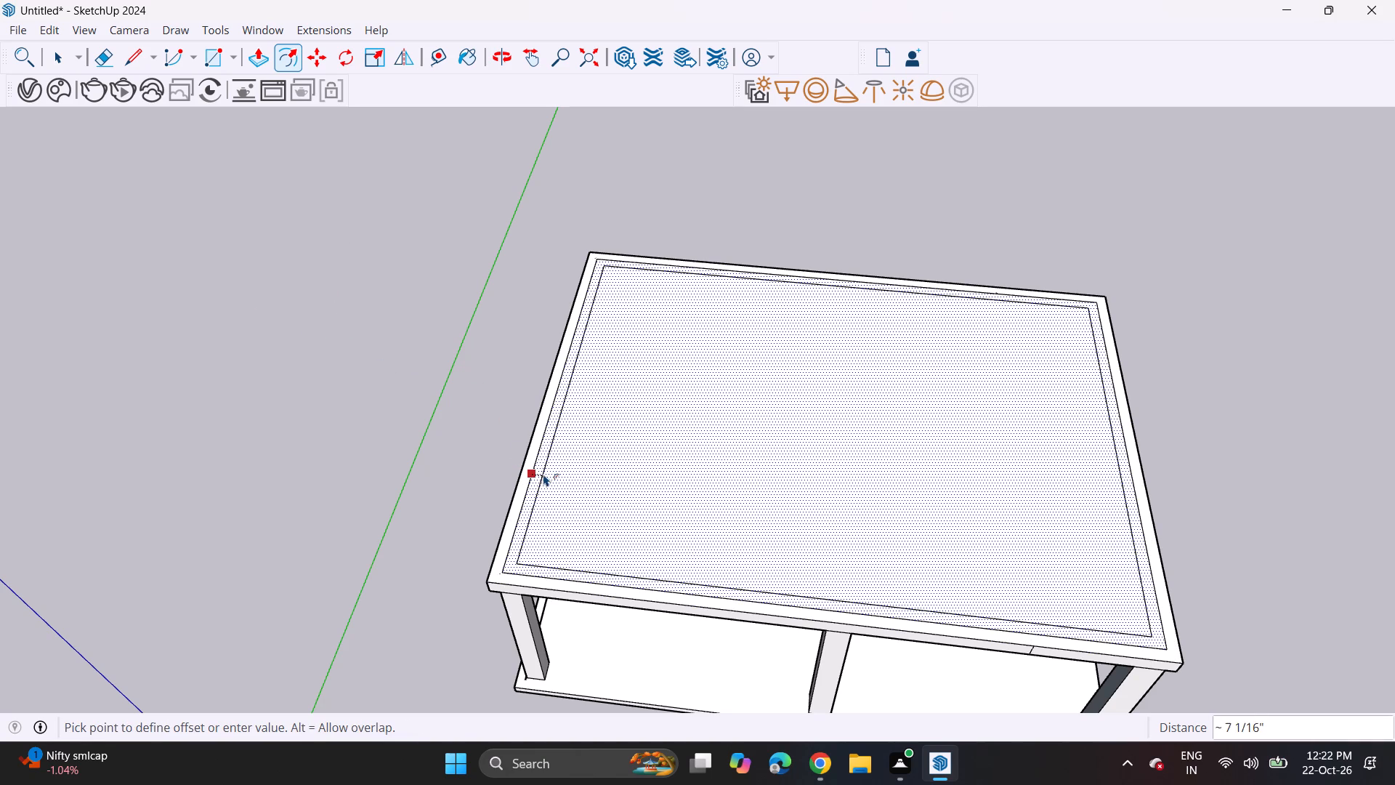
{"action": "left_click", "coordinate": [540, 474]}
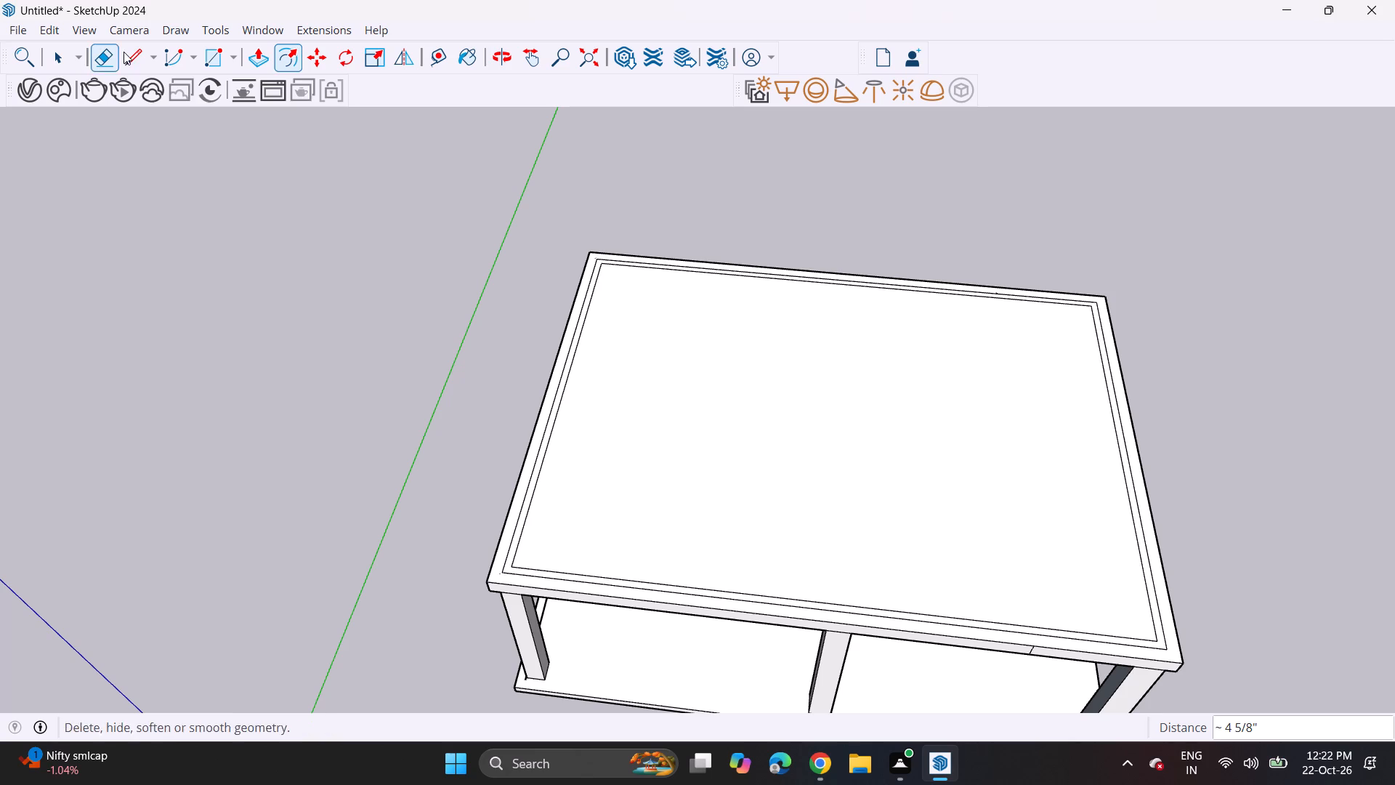
Draw an L-shaped line from the front inner offset edge back, and about 16' 2 1/2" across to the right side border.
{"action": "left_click", "coordinate": [140, 68]}
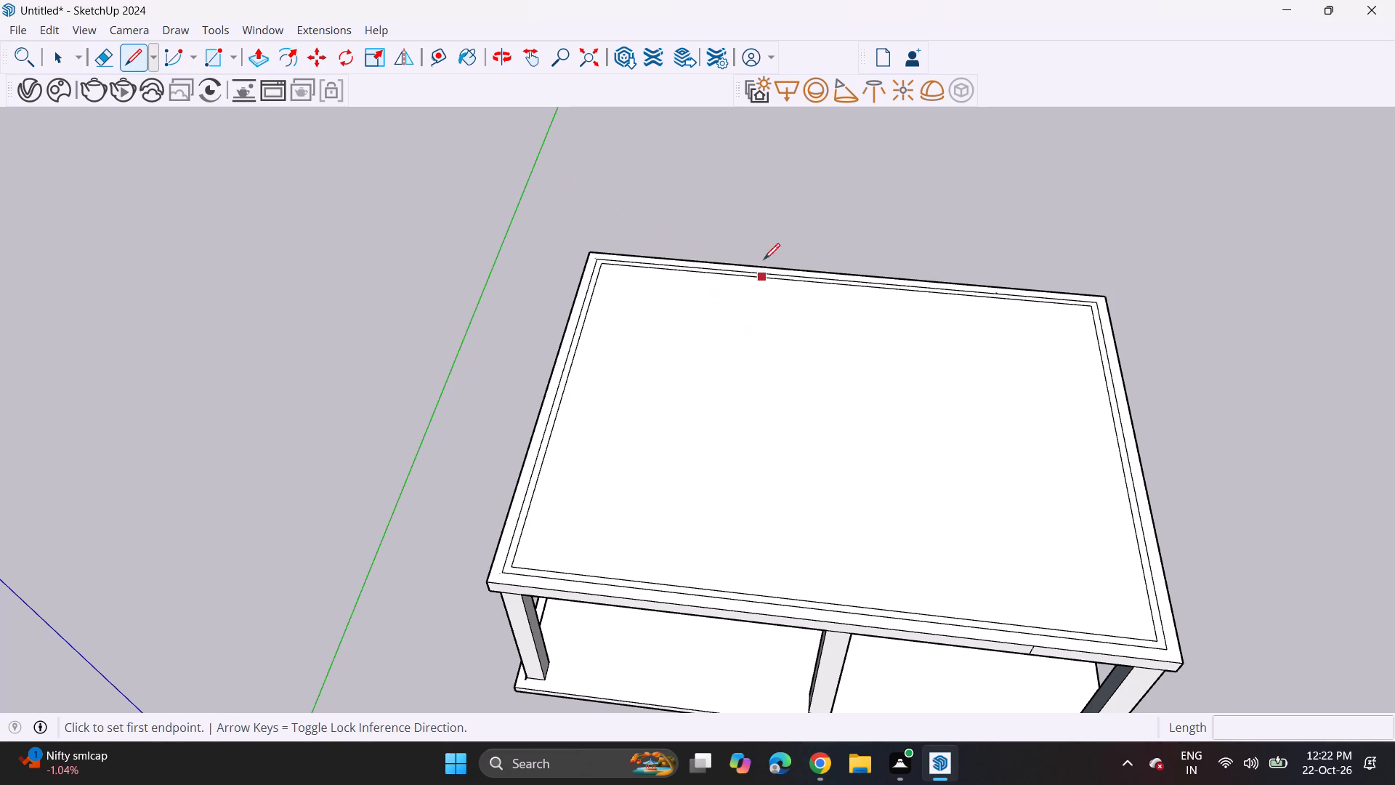
{"action": "left_click", "coordinate": [830, 600]}
{"action": "left_click_drag", "start_coordinate": [833, 528], "coordinate": [840, 531]}
{"action": "left_click", "coordinate": [1151, 559]}
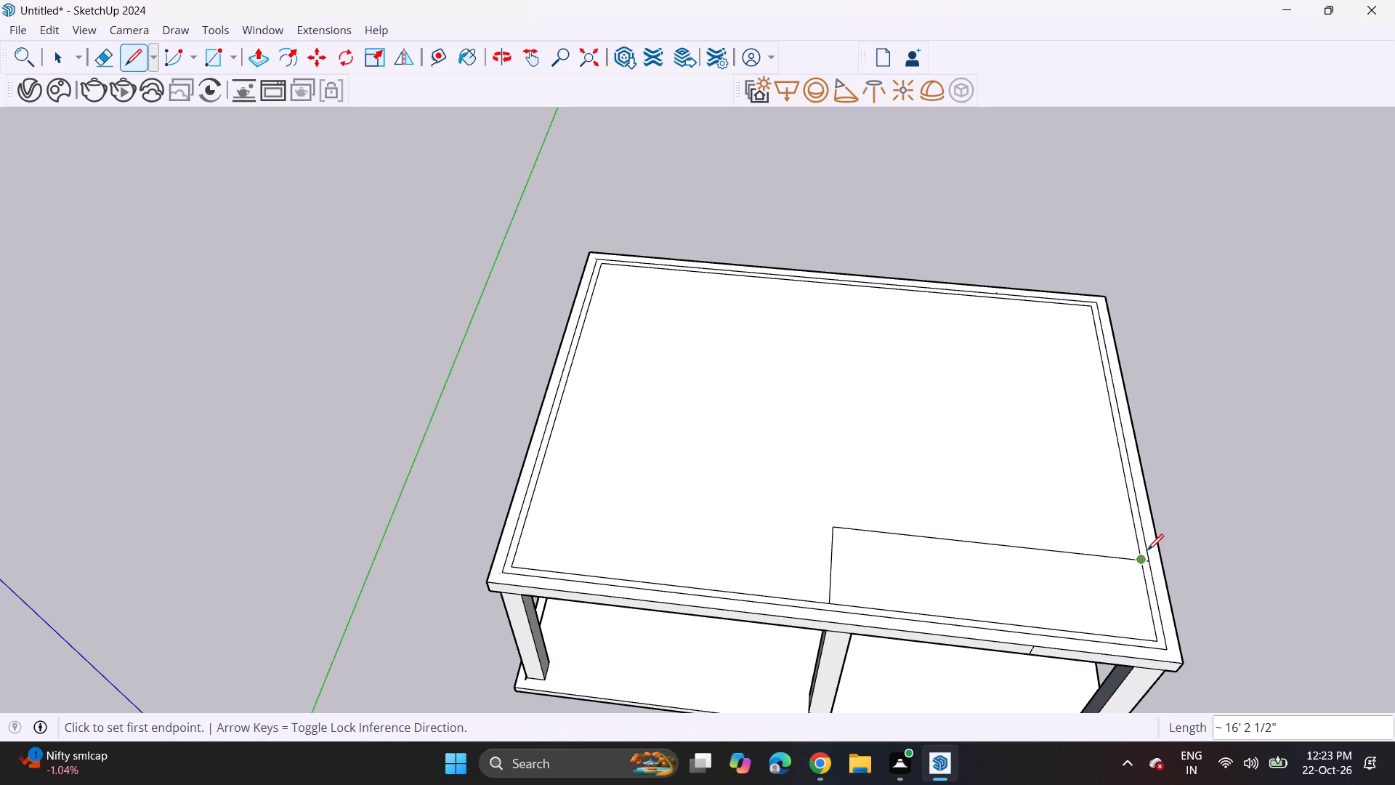
Draw a second, parallel L-shaped line just outside the first, ending with a segment about 5' 1 5/8" long at the front border.
{"action": "scroll", "coordinate": [1144, 553], "scroll_direction": "up", "scroll_amount": 4}
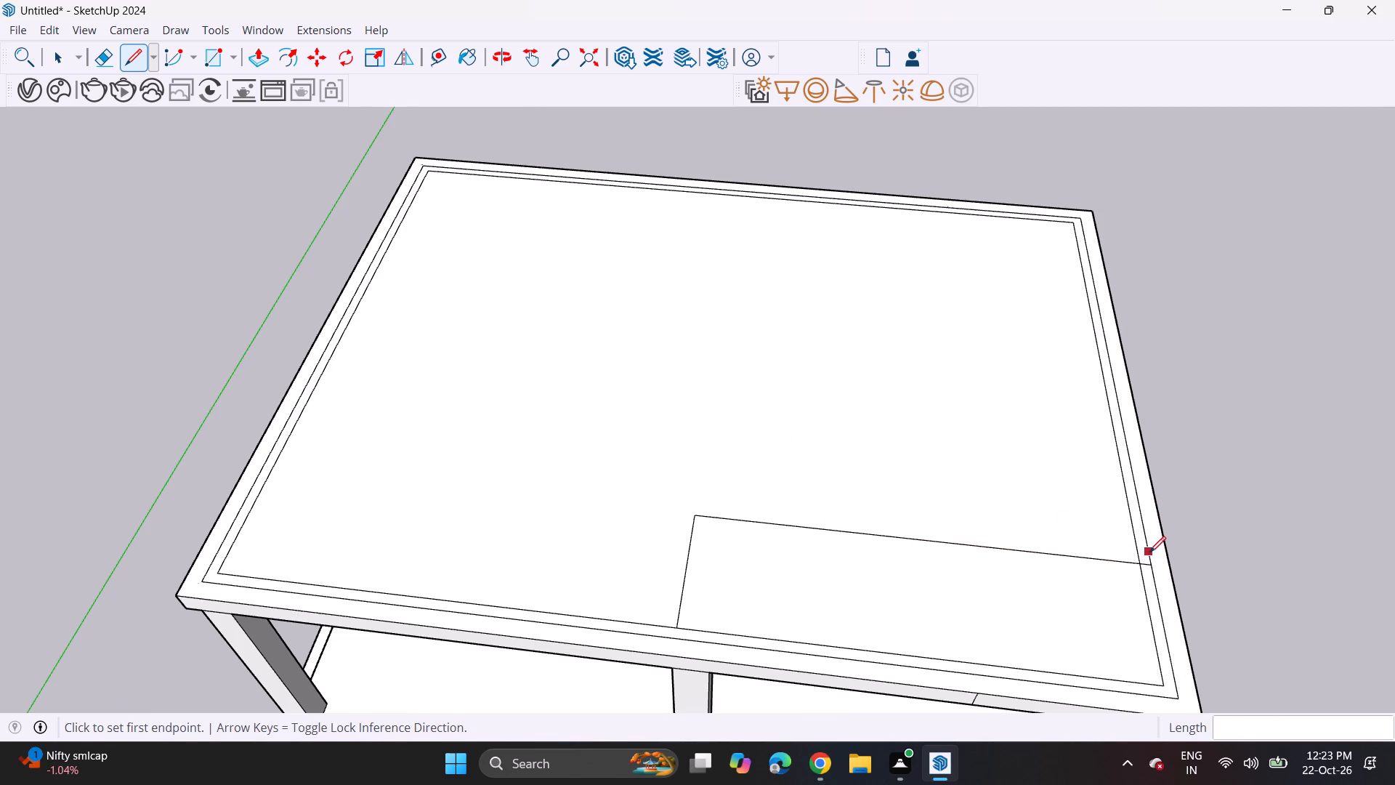
{"action": "left_click", "coordinate": [1149, 552]}
{"action": "left_click", "coordinate": [688, 501]}
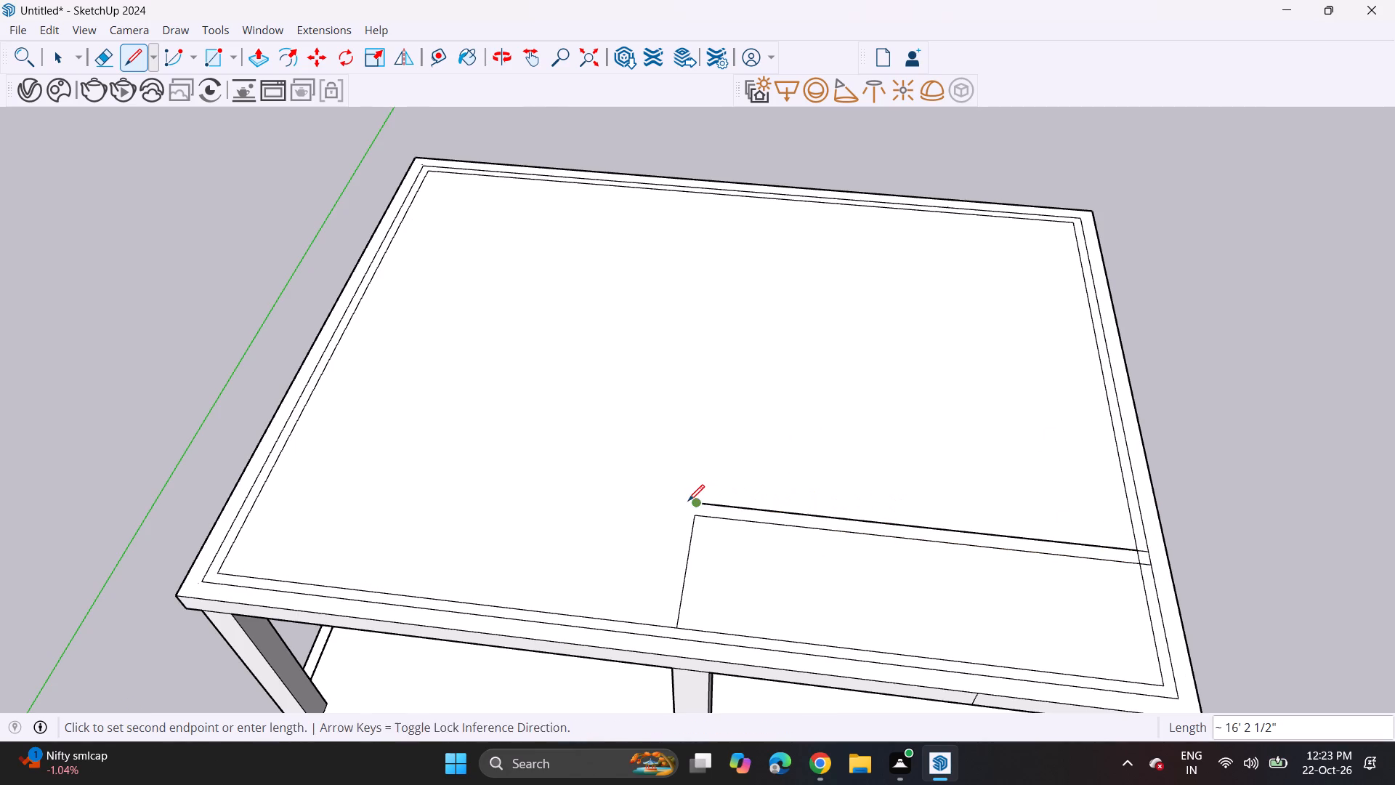
{"action": "left_click", "coordinate": [700, 499]}
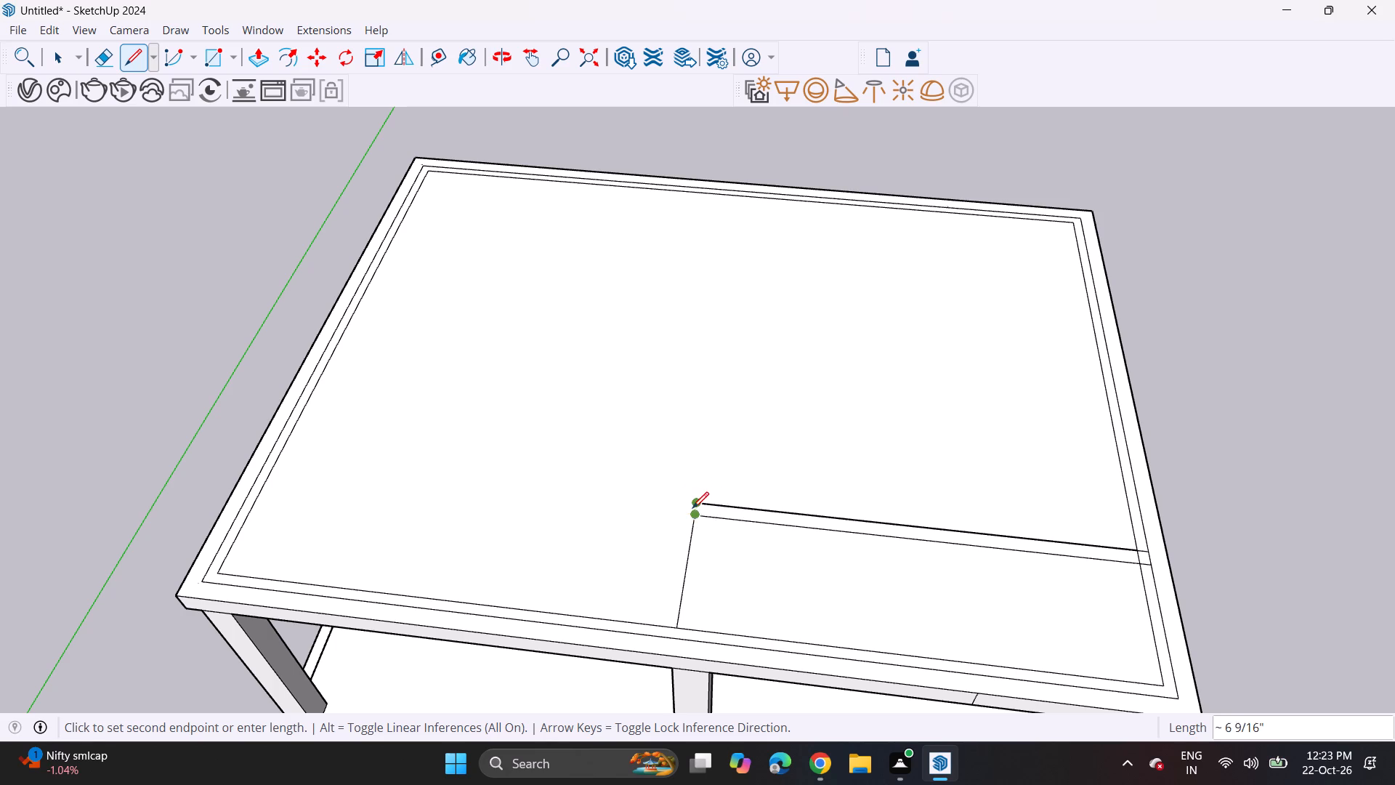
{"action": "left_click", "coordinate": [682, 507]}
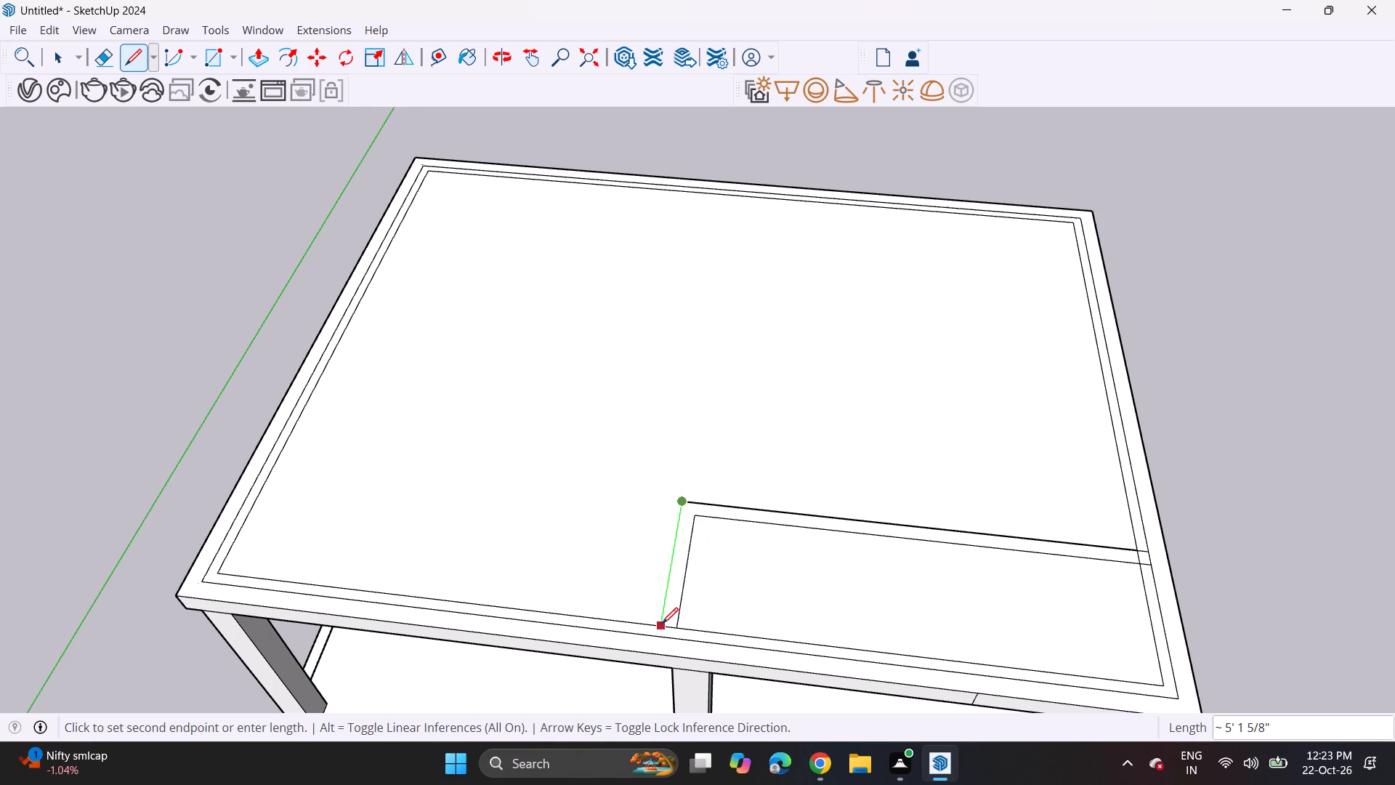
{"action": "left_click", "coordinate": [662, 625]}
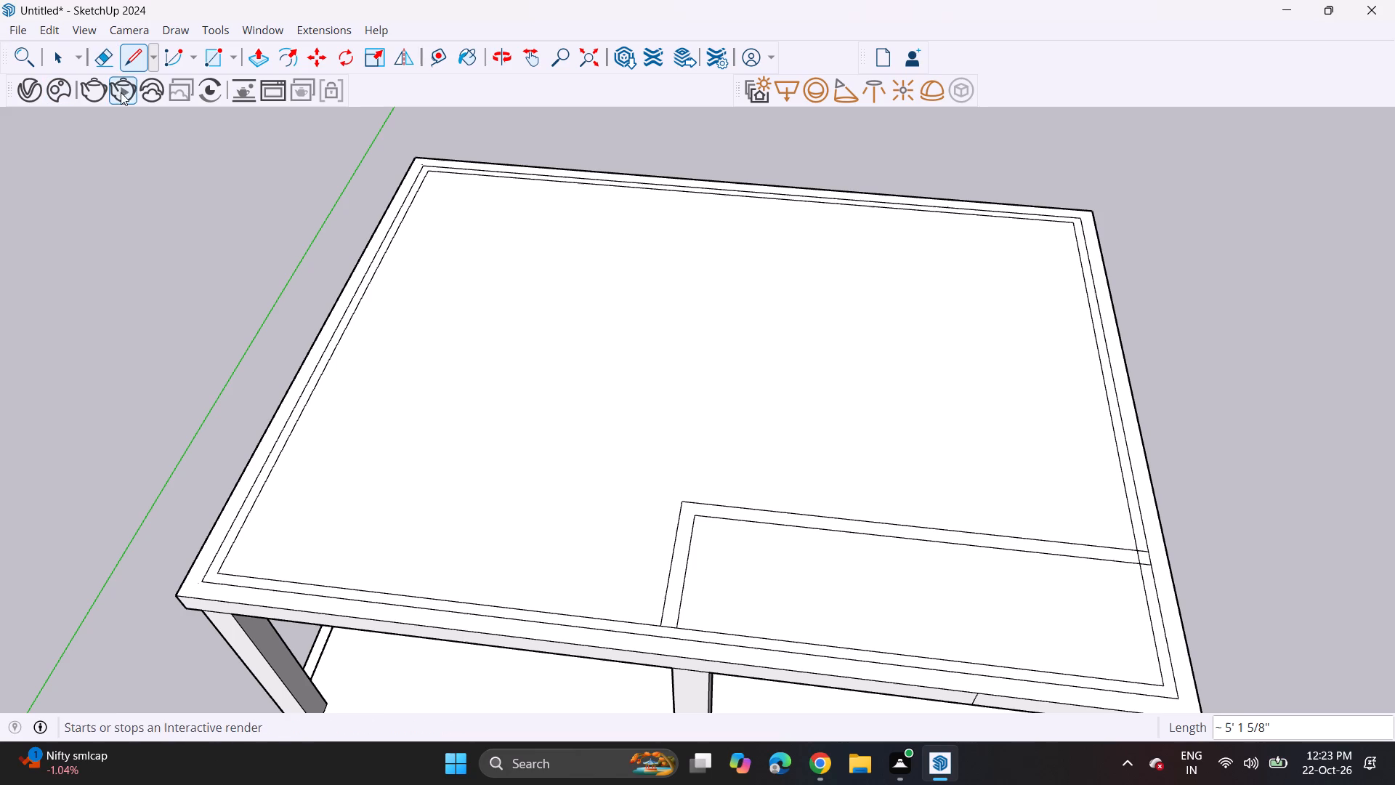
Erase the inner offset segment between the two parallel wall lines at the front, and extend the balcony-side line to the outer offset edge.
{"action": "left_click", "coordinate": [99, 65]}
{"action": "scroll", "coordinate": [743, 685], "scroll_direction": "up", "scroll_amount": 4}
{"action": "scroll", "coordinate": [656, 603], "scroll_direction": "up", "scroll_amount": 4}
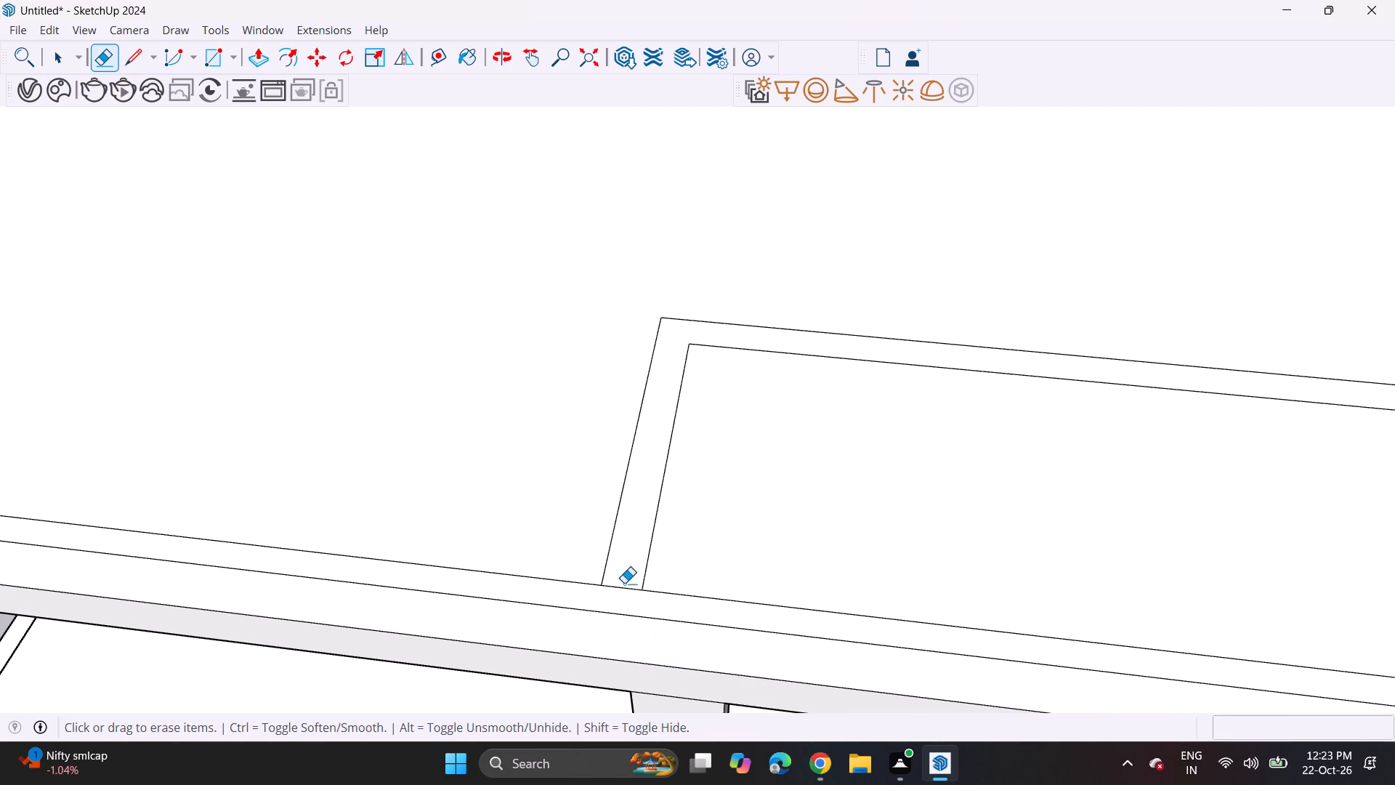
{"action": "left_click", "coordinate": [624, 583]}
{"action": "left_click", "coordinate": [143, 55]}
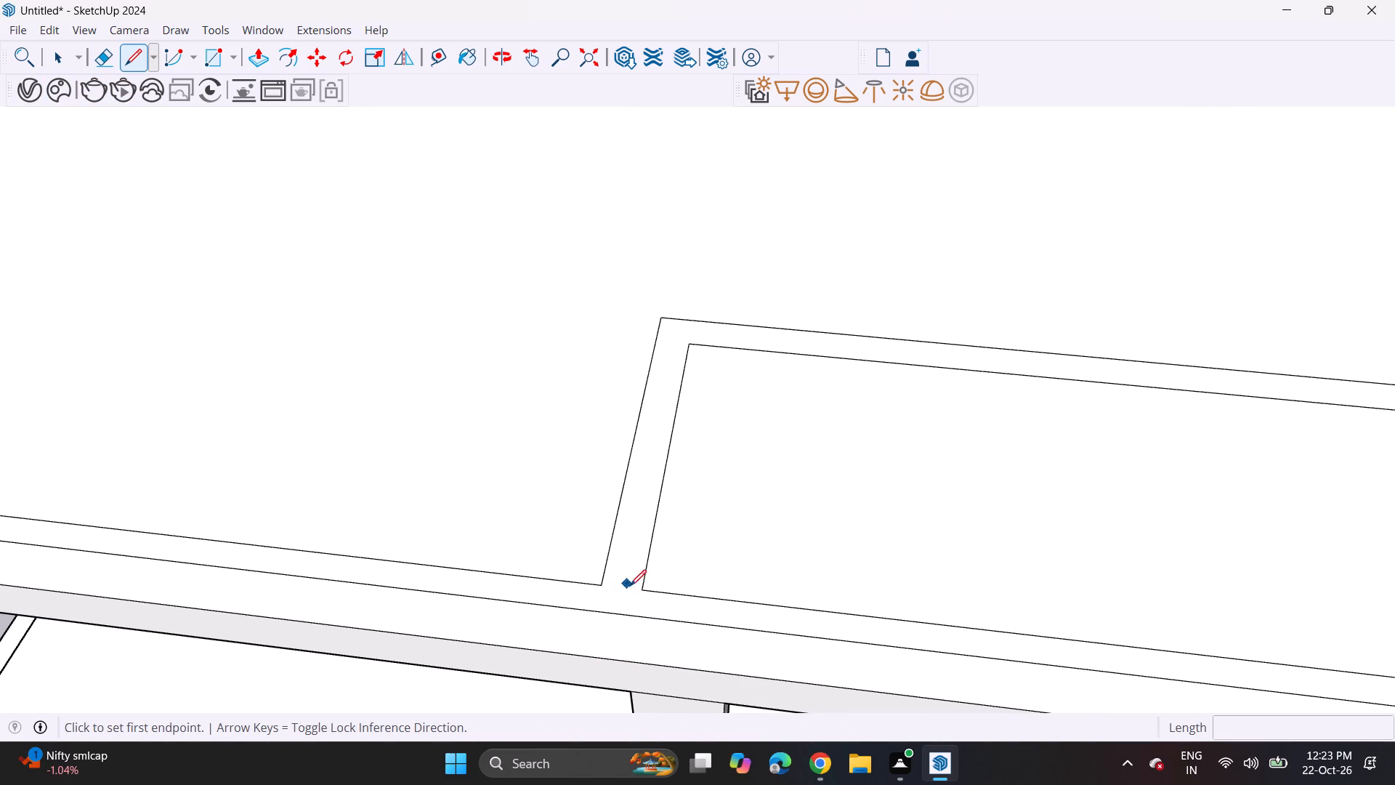
{"action": "left_click", "coordinate": [642, 593]}
{"action": "left_click", "coordinate": [634, 618]}
{"action": "scroll", "coordinate": [654, 554], "scroll_direction": "down", "scroll_amount": 8}
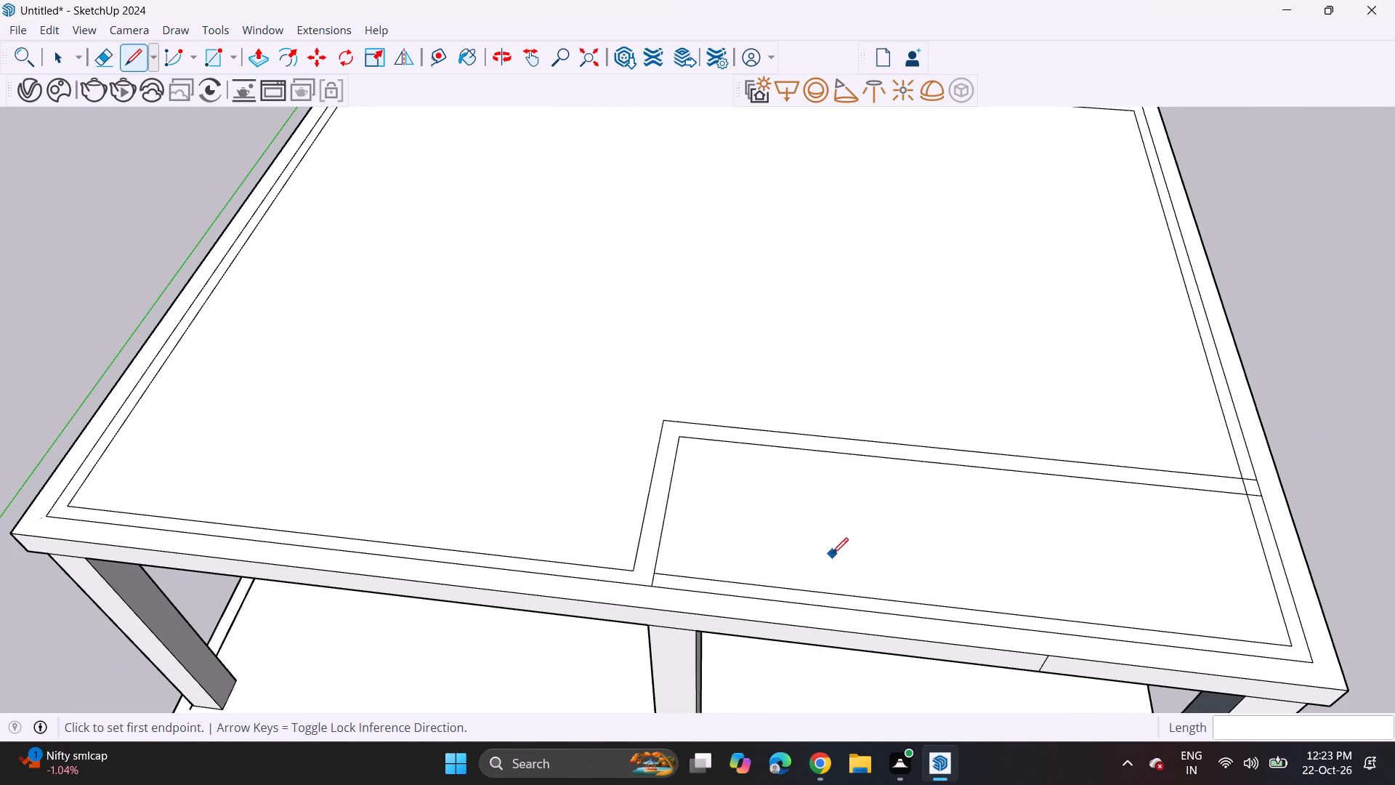
Erase the two short overlapping segments where the parallel wall lines meet the side border, joining them into one continuous wall band.
{"action": "middle_click_drag", "start_coordinate": [830, 552], "coordinate": [623, 613], "text": "shift"}
{"action": "scroll", "coordinate": [1030, 624], "scroll_direction": "up", "scroll_amount": 3}
{"action": "left_click", "coordinate": [108, 53]}
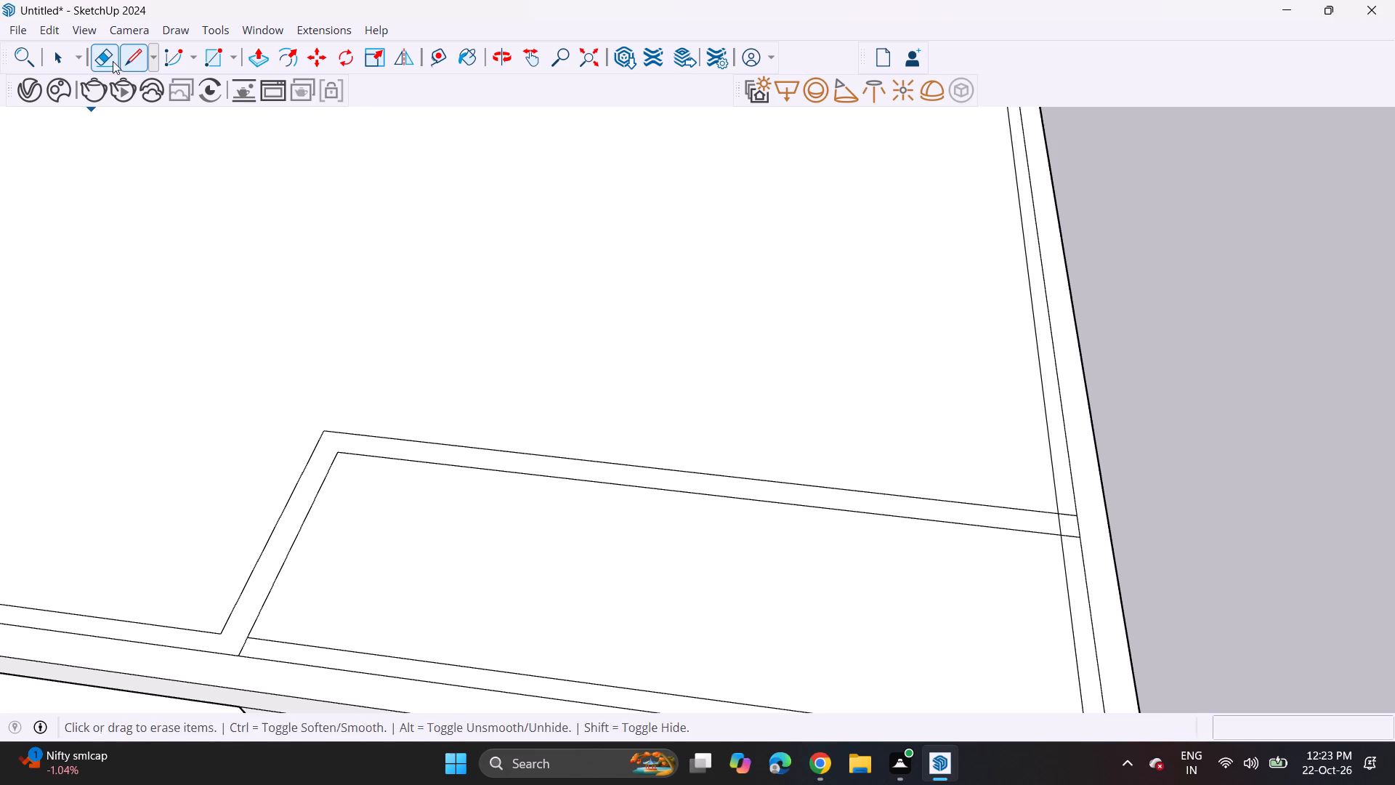
{"action": "scroll", "coordinate": [1091, 536], "scroll_direction": "up", "scroll_amount": 6}
{"action": "left_click", "coordinate": [1065, 507]}
{"action": "left_click", "coordinate": [1043, 522]}
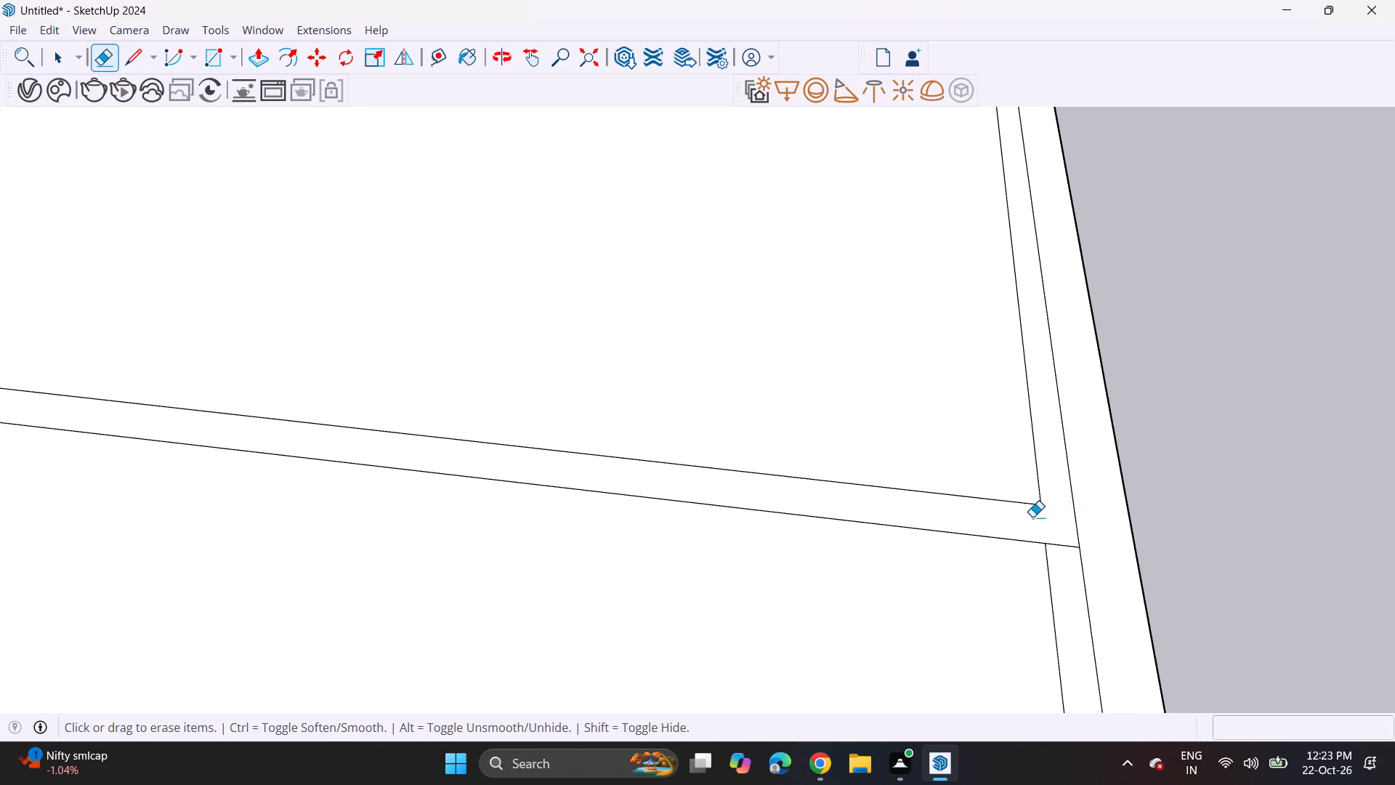
{"action": "scroll", "coordinate": [1024, 510], "scroll_direction": "down", "scroll_amount": 17}
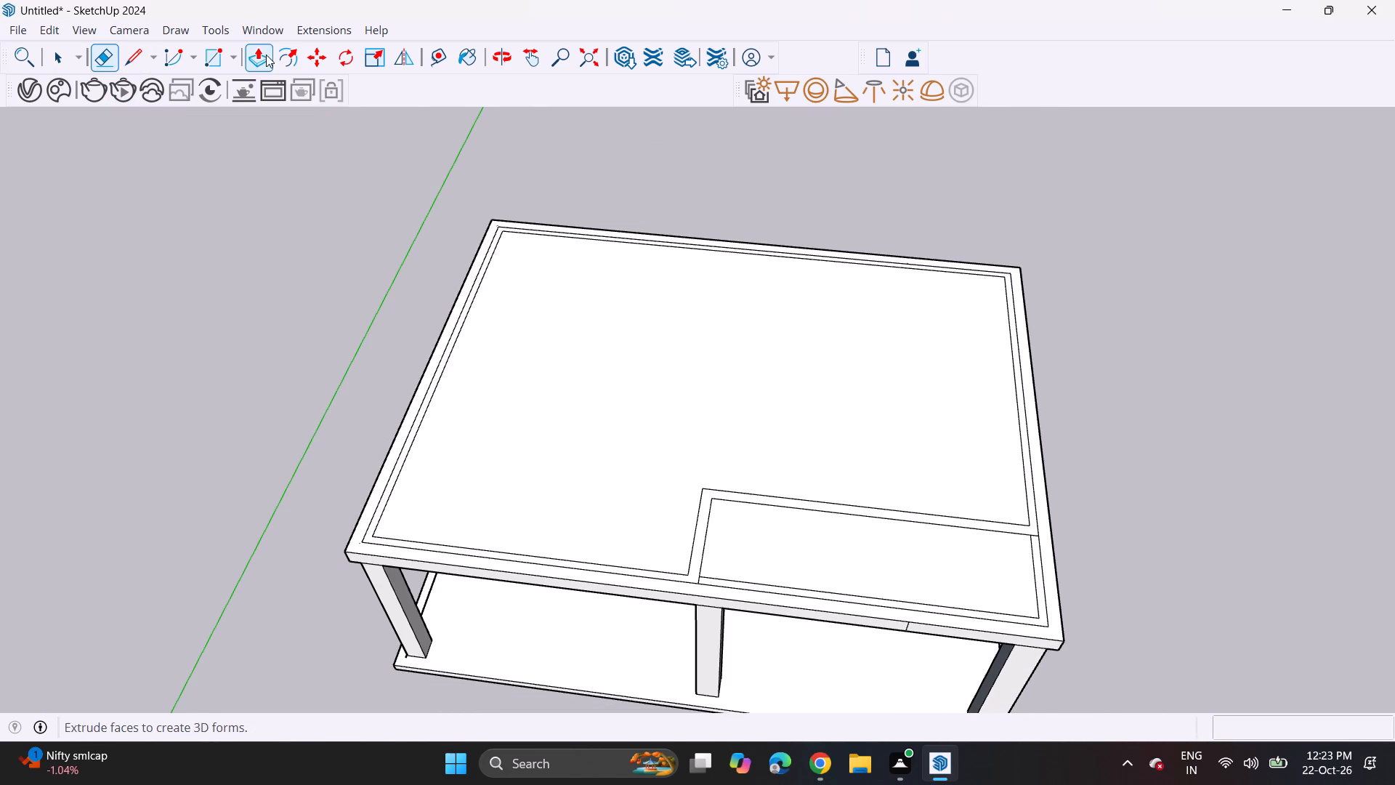
Extrude the L-notched wall band on the roof slab upward 10'.
{"action": "left_click", "coordinate": [266, 55]}
{"action": "left_click", "coordinate": [389, 546]}
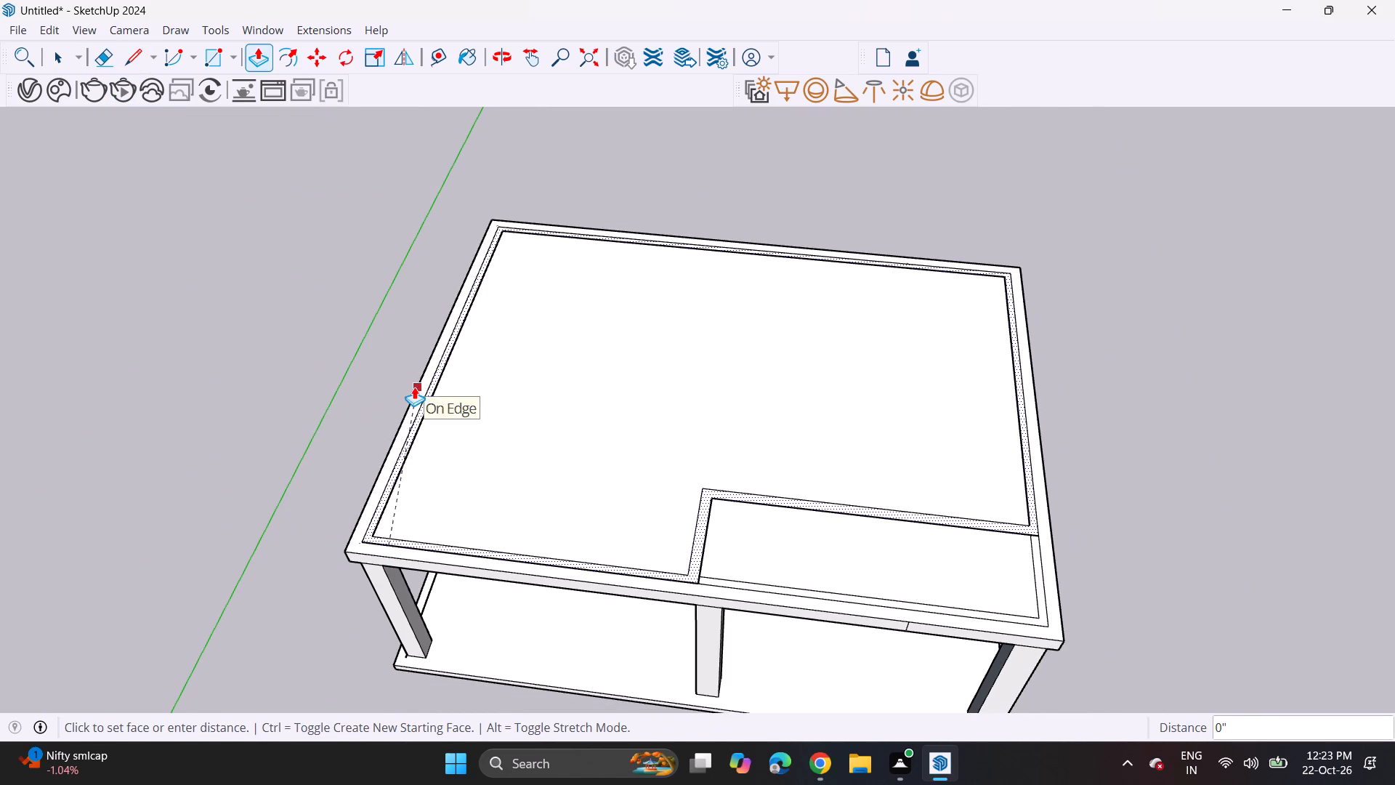
{"action": "type", "text": "10'"}
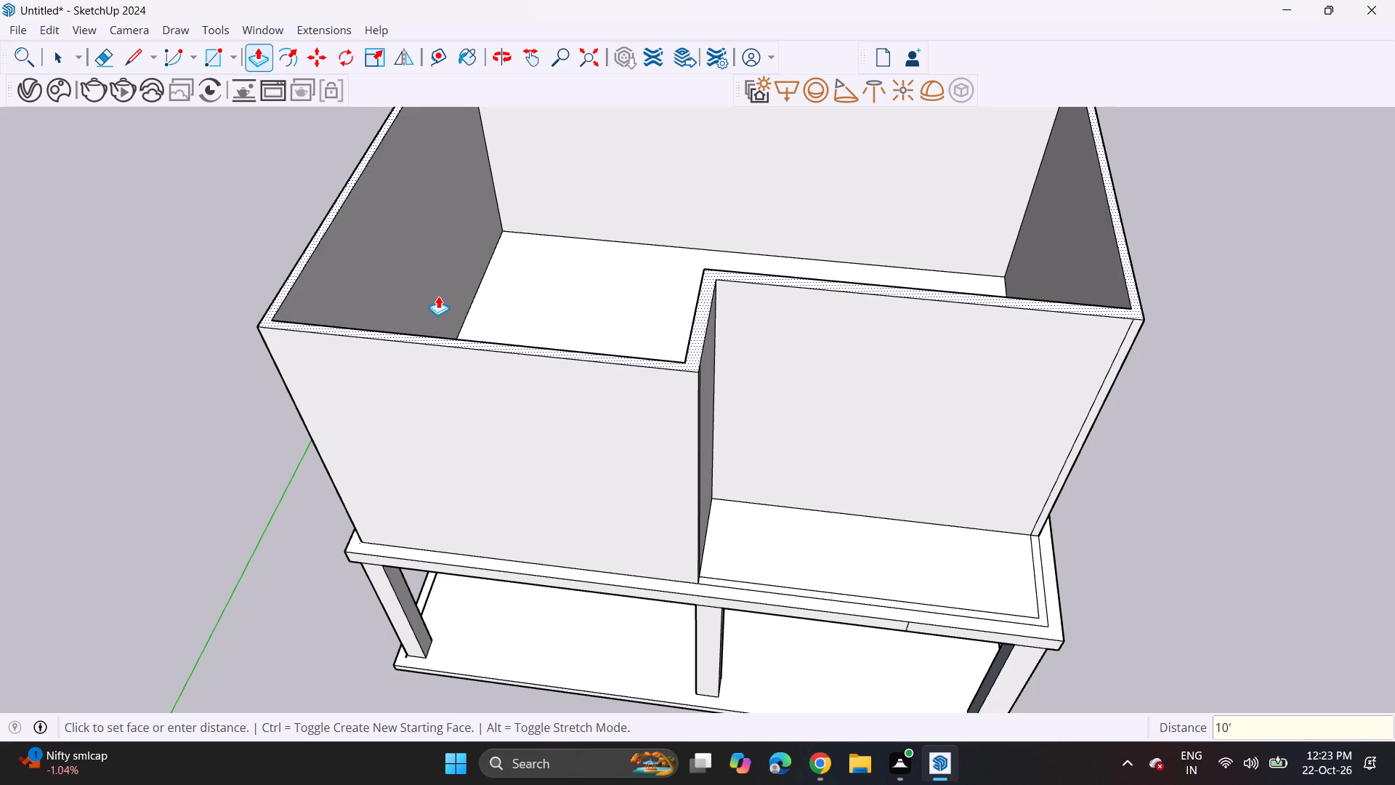
{"action": "key", "text": "Return"}
Examine the raised first-floor walls and the front balcony recess from eye level and from above.
{"action": "middle_click_drag", "start_coordinate": [698, 499], "coordinate": [740, 358]}
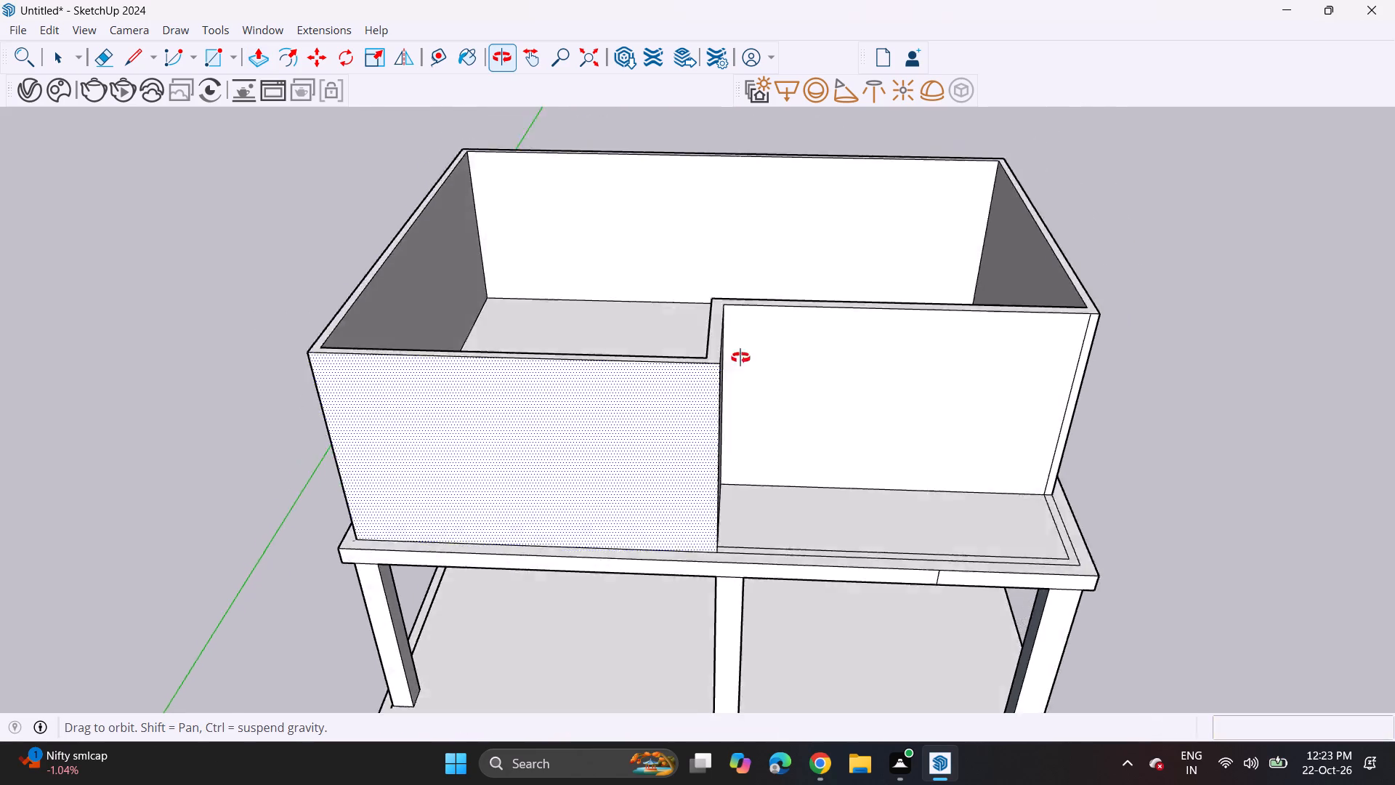
{"action": "middle_click_drag", "start_coordinate": [740, 358], "coordinate": [754, 273]}
{"action": "scroll", "coordinate": [746, 321], "scroll_direction": "down", "scroll_amount": 2}
{"action": "middle_click_drag", "start_coordinate": [751, 392], "coordinate": [760, 257]}
{"action": "middle_click_drag", "start_coordinate": [767, 305], "coordinate": [718, 374], "text": "shift"}
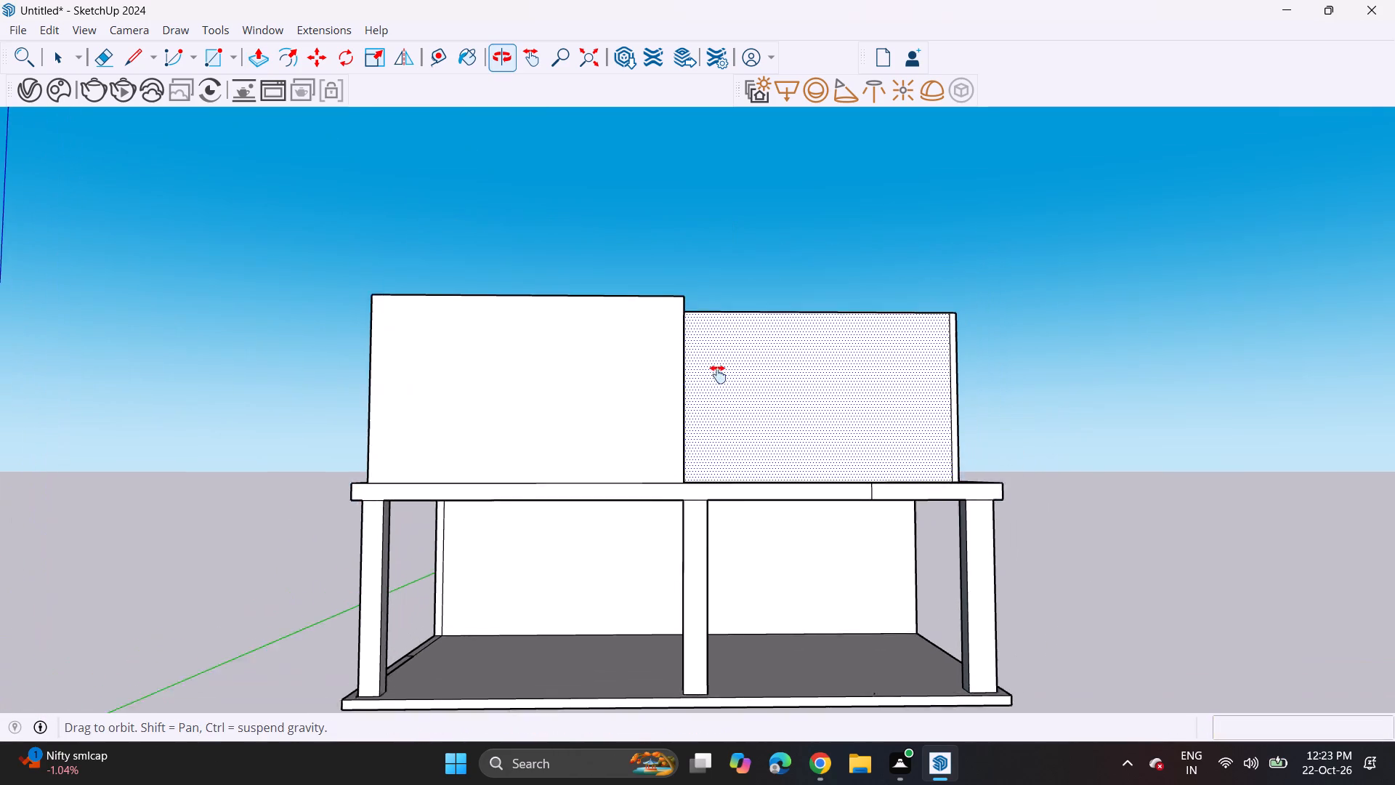
{"action": "middle_click_drag", "start_coordinate": [718, 374], "coordinate": [716, 385], "text": "shift"}
{"action": "middle_click_drag", "start_coordinate": [707, 370], "coordinate": [695, 499]}
{"action": "scroll", "coordinate": [672, 464], "scroll_direction": "up", "scroll_amount": 4}
{"action": "middle_click_drag", "start_coordinate": [640, 366], "coordinate": [625, 583]}
{"action": "scroll", "coordinate": [371, 341], "scroll_direction": "down", "scroll_amount": 3}
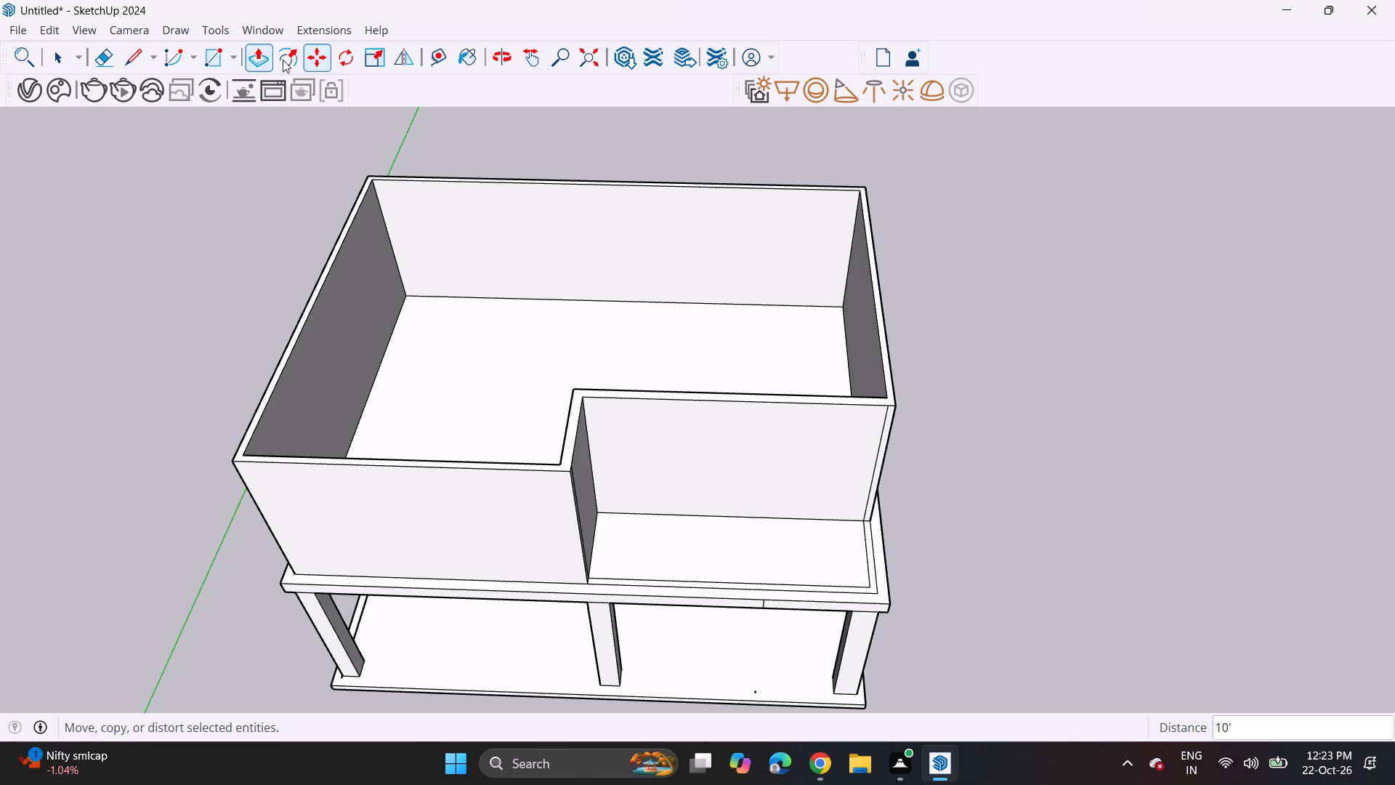
Draw a vertical rotated rectangle 6" high along the full top edge of the back wall, about 32' 9 7/8" long.
{"action": "left_click", "coordinate": [230, 63]}
{"action": "left_click", "coordinate": [232, 110]}
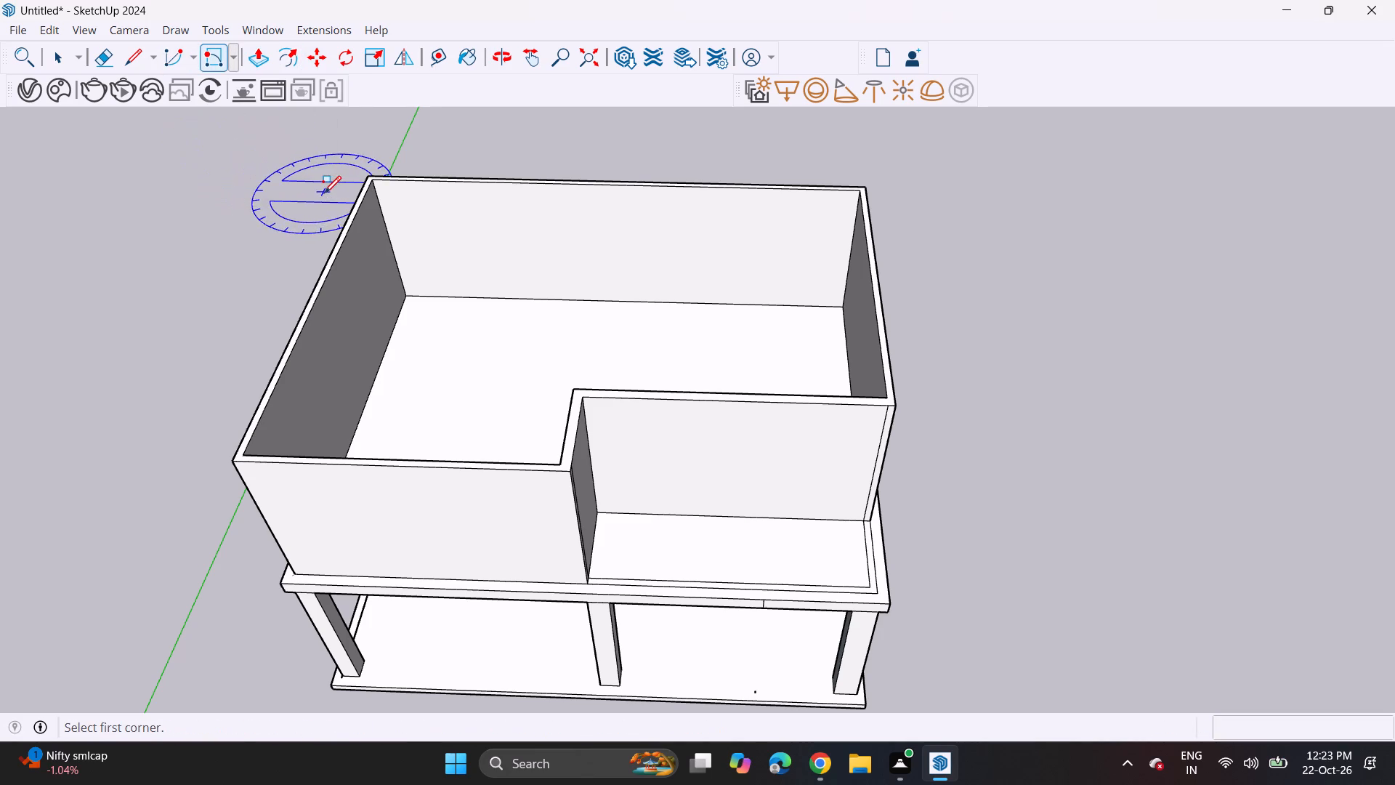
{"action": "left_click", "coordinate": [365, 175]}
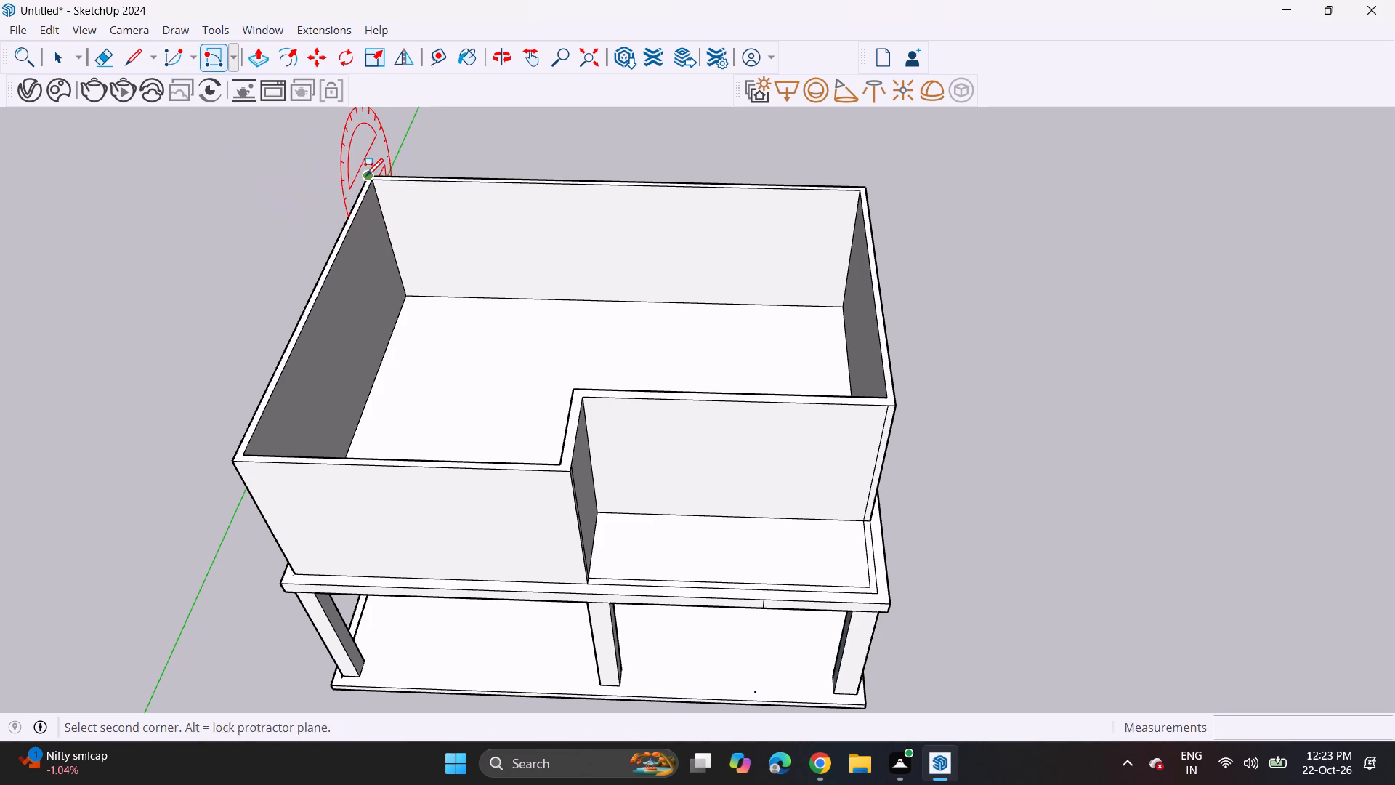
{"action": "left_click", "coordinate": [869, 183]}
{"action": "middle_click_drag", "start_coordinate": [899, 235], "coordinate": [728, 109]}
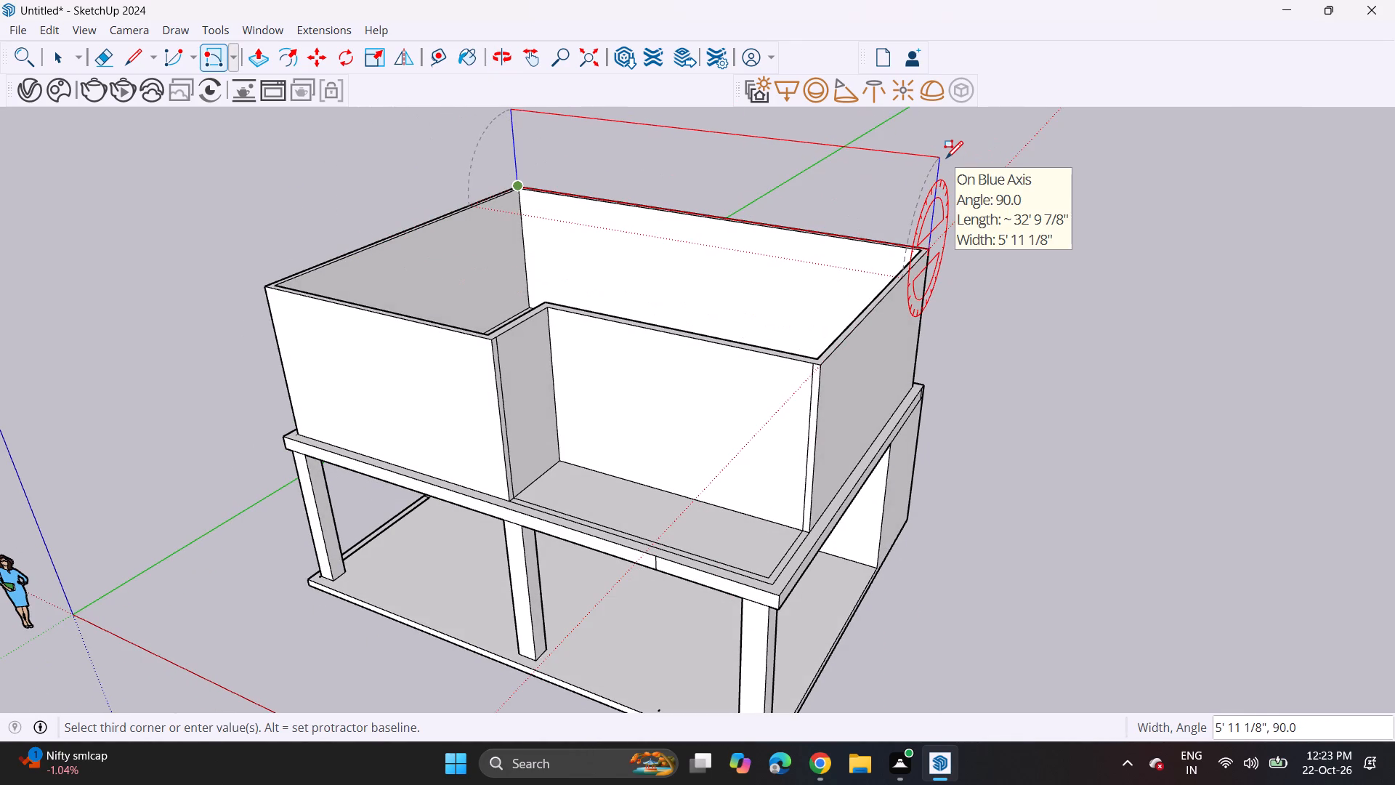
{"action": "key", "text": "6"}
{"action": "key", "text": "Return"}
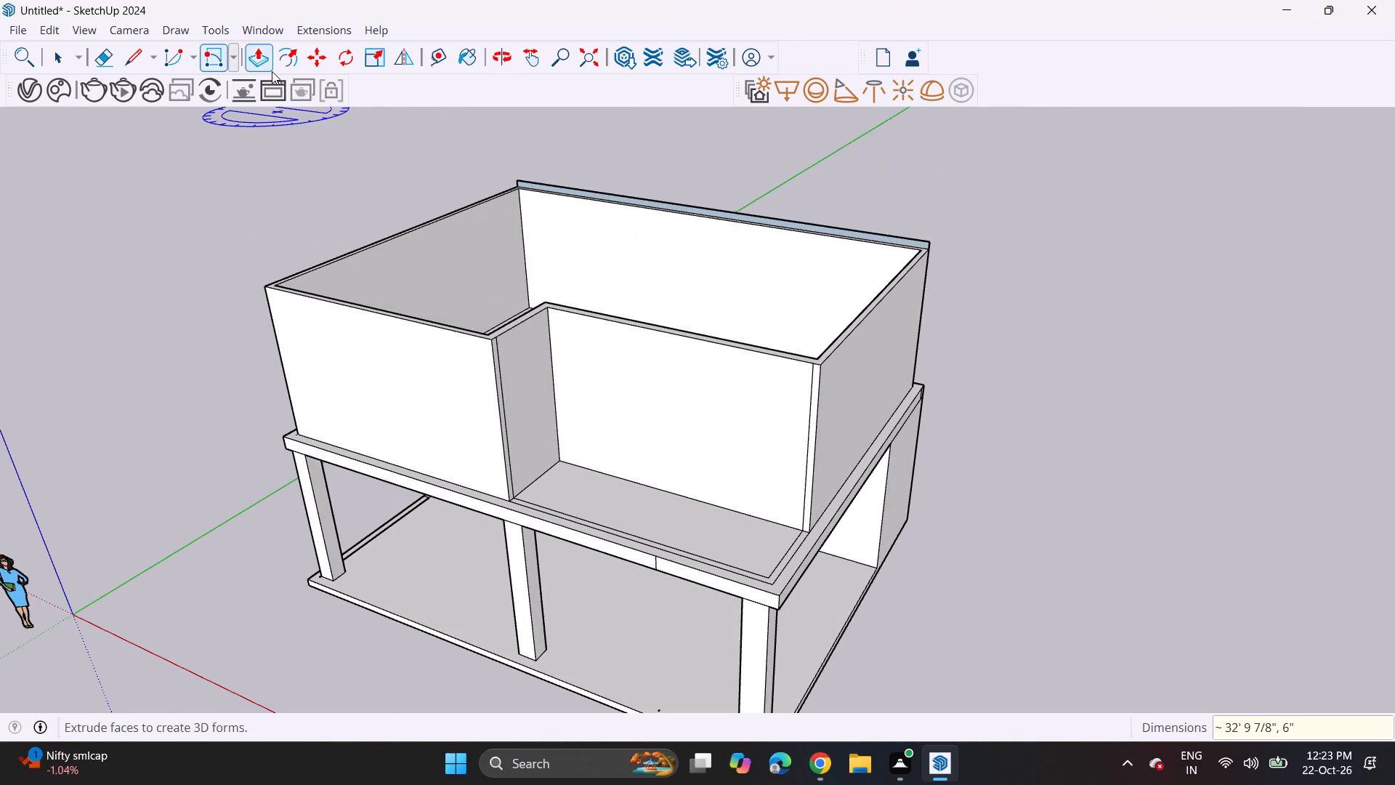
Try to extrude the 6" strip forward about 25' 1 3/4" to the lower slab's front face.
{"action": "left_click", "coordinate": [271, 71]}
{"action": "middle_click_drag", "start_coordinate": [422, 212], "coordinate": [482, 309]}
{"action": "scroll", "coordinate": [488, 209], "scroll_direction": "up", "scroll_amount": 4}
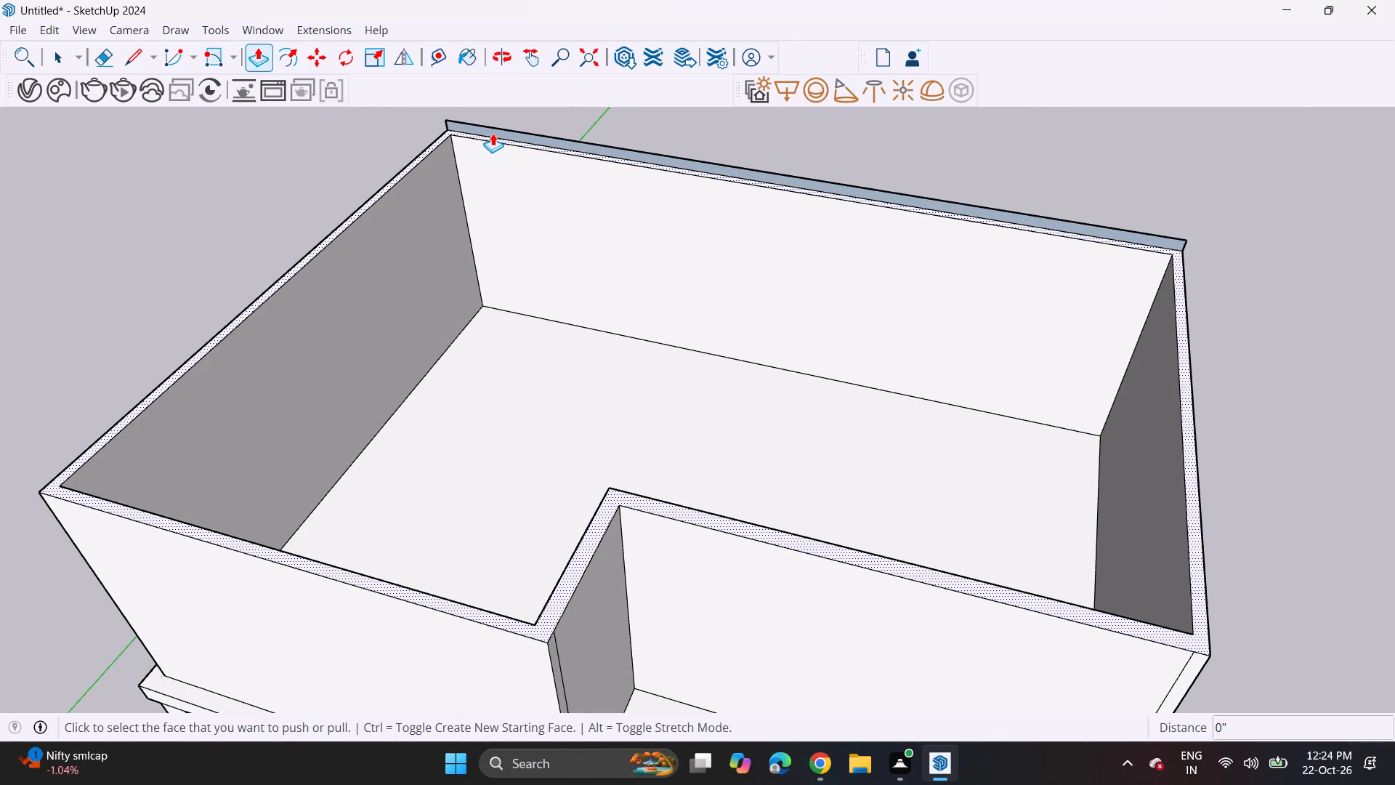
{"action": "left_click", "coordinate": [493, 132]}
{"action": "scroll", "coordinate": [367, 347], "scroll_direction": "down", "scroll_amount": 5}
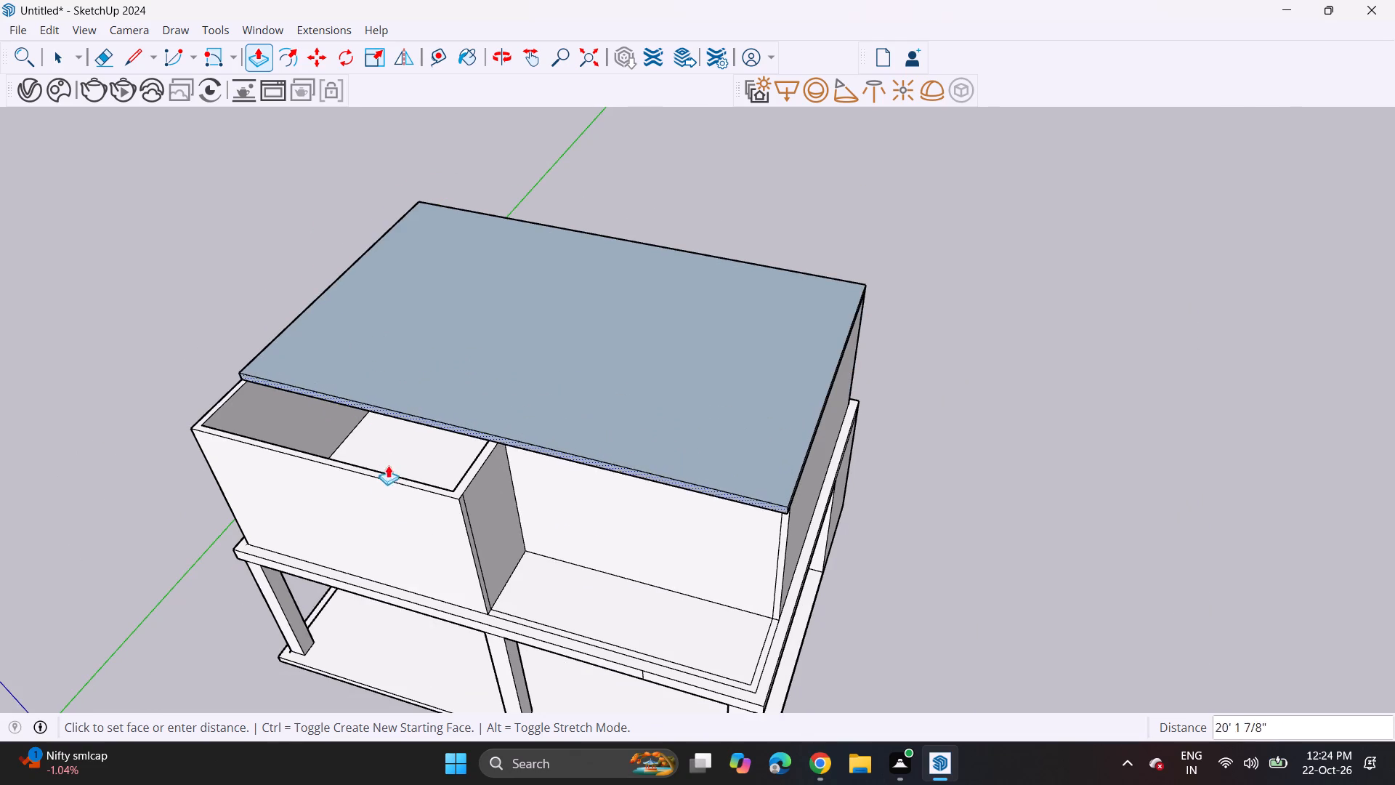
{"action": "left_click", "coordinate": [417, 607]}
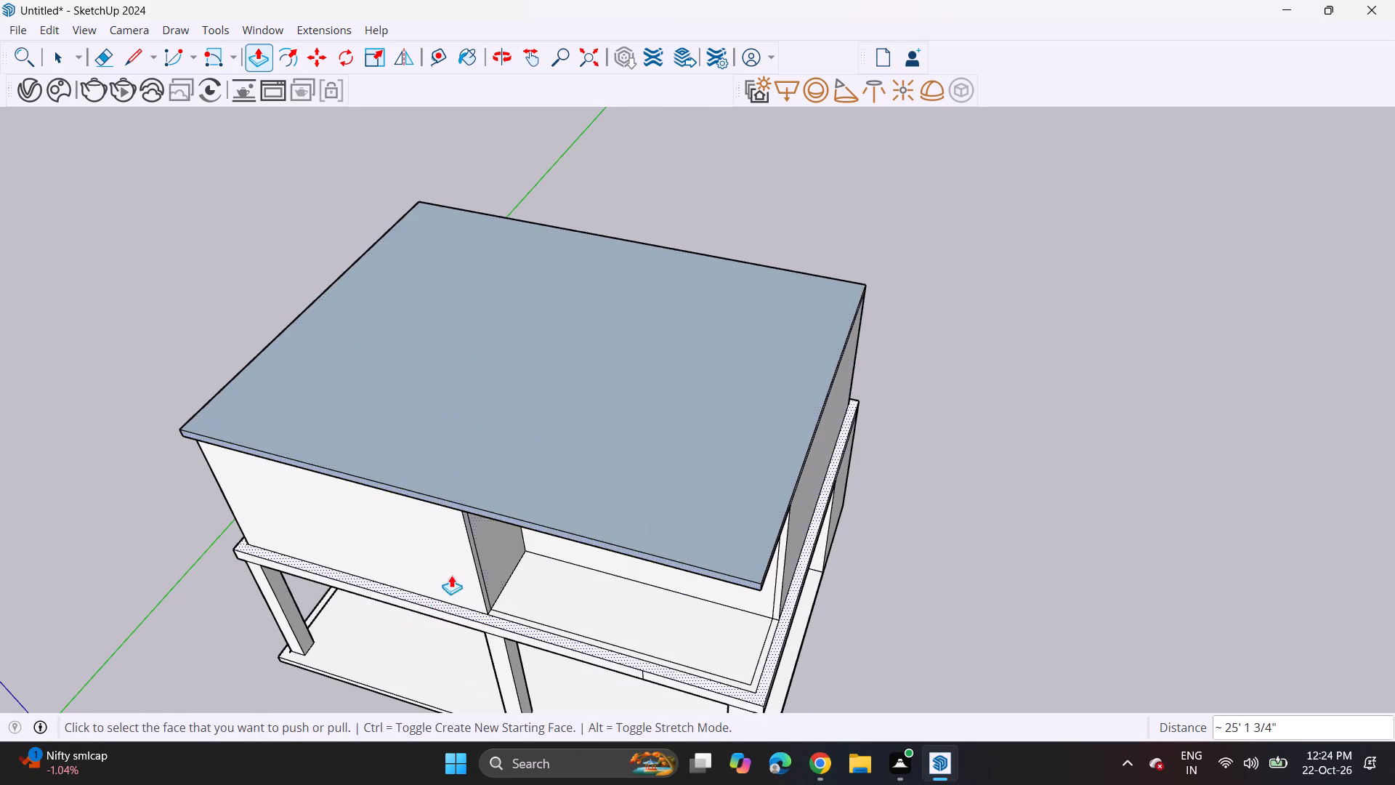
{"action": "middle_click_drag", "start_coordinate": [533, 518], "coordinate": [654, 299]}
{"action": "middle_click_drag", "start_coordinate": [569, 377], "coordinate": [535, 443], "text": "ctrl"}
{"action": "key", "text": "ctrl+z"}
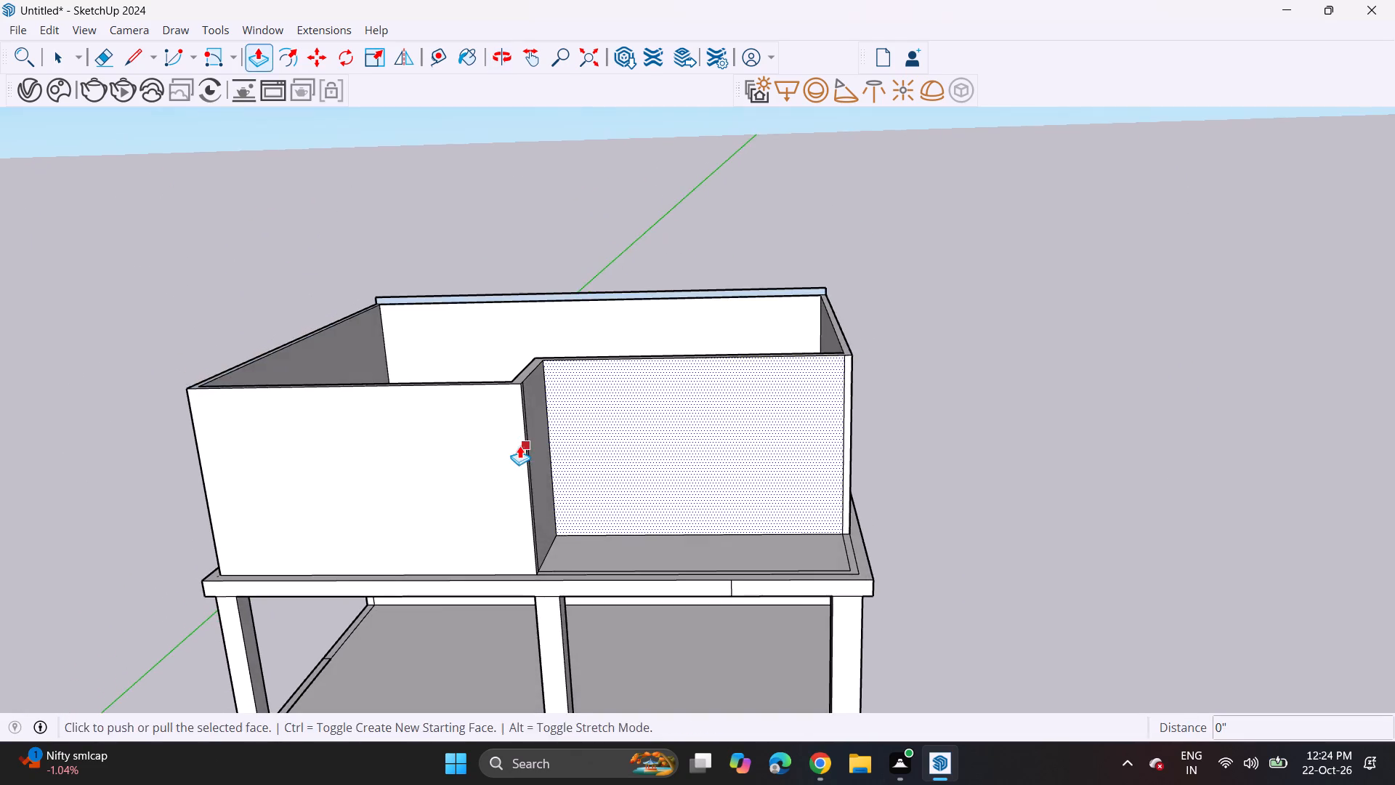
Extrude the 6" strip over the walls to the lower slab's front face, about 25' 1 3/4", forming the first-floor roof slab.
{"action": "middle_click_drag", "start_coordinate": [519, 446], "coordinate": [489, 481]}
{"action": "scroll", "coordinate": [495, 479], "scroll_direction": "up", "scroll_amount": 1}
{"action": "scroll", "coordinate": [592, 246], "scroll_direction": "up", "scroll_amount": 4}
{"action": "key", "text": "Escape"}
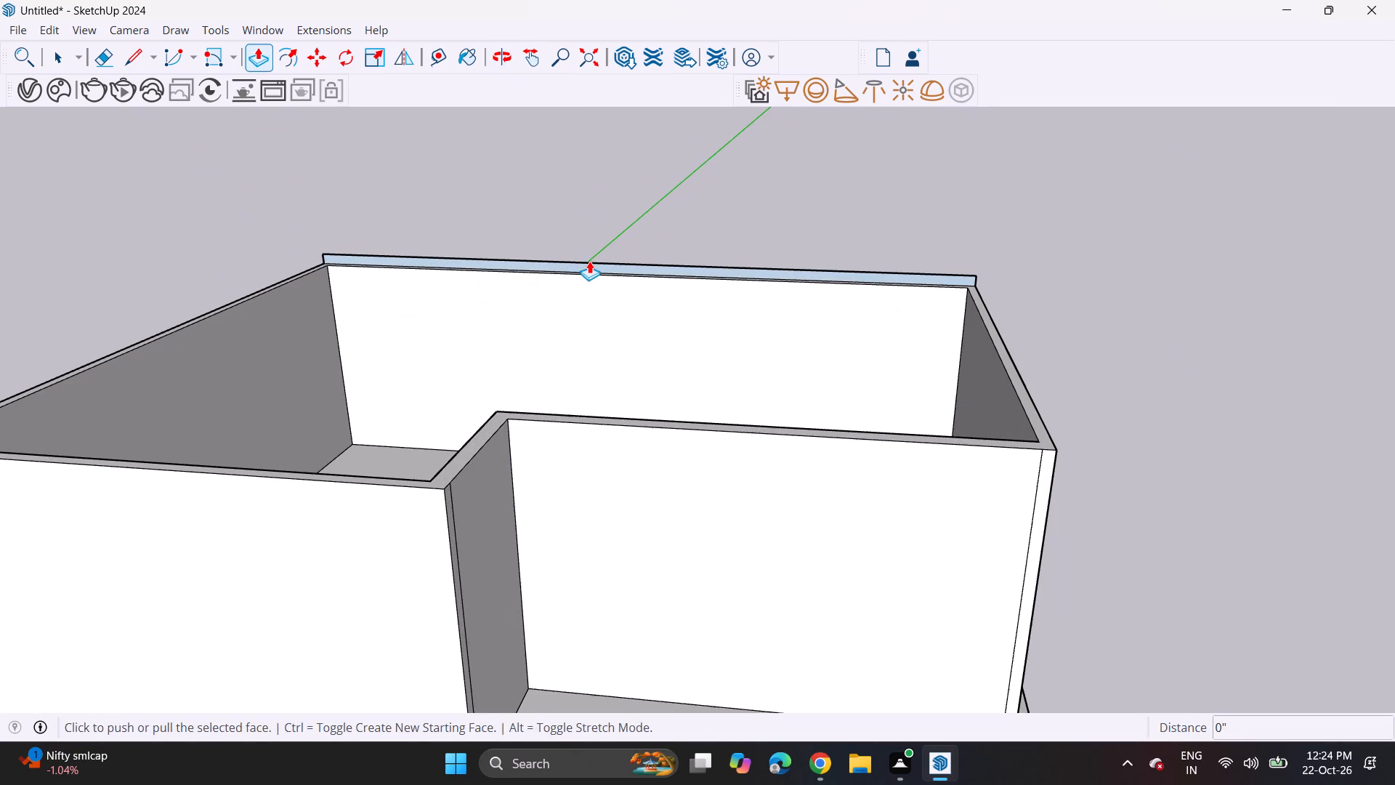
{"action": "left_click", "coordinate": [406, 262]}
{"action": "scroll", "coordinate": [335, 418], "scroll_direction": "down", "scroll_amount": 6}
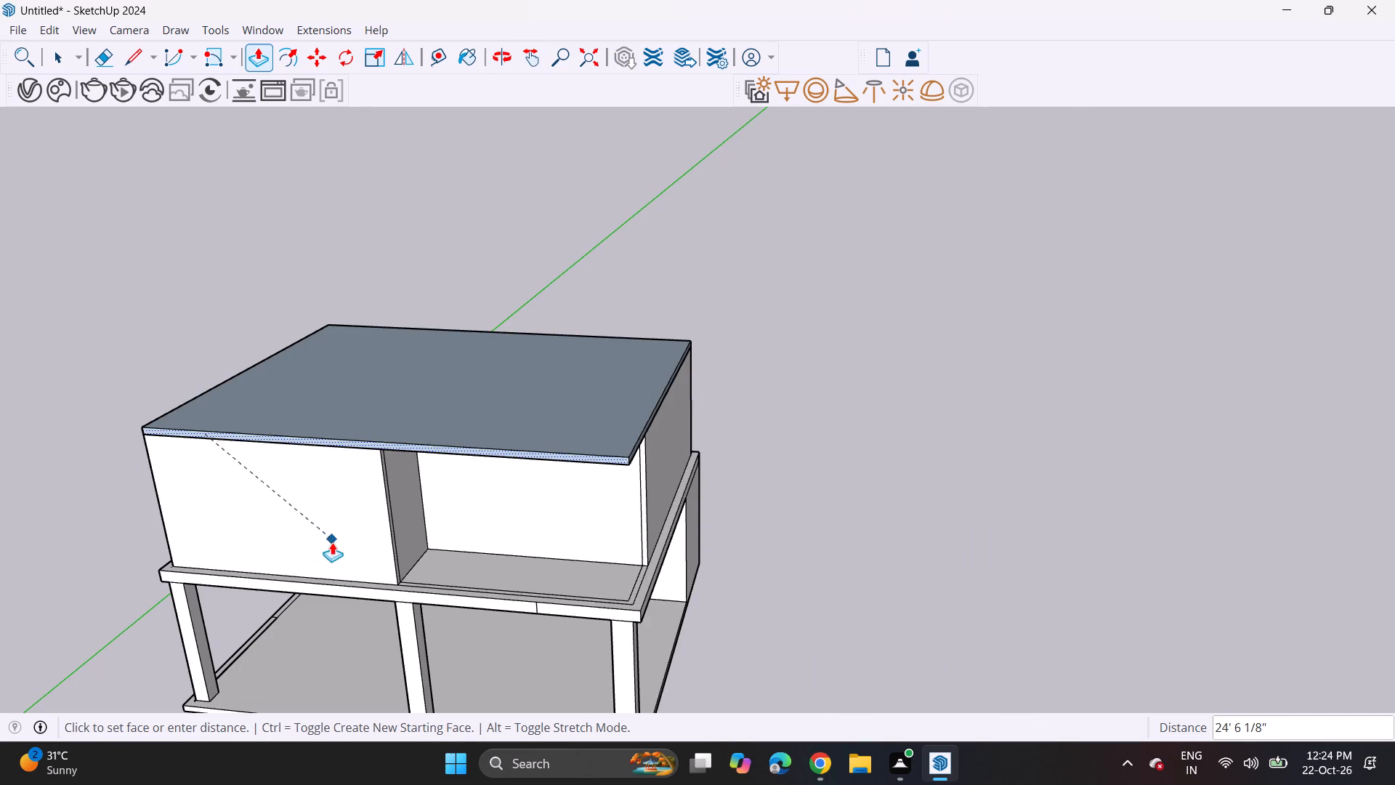
{"action": "left_click", "coordinate": [341, 595]}
Offset the new roof slab's top outline inward about 4 15/16".
{"action": "middle_click_drag", "start_coordinate": [407, 419], "coordinate": [475, 301]}
{"action": "scroll", "coordinate": [433, 348], "scroll_direction": "down", "scroll_amount": 3}
{"action": "middle_click_drag", "start_coordinate": [261, 436], "coordinate": [247, 555]}
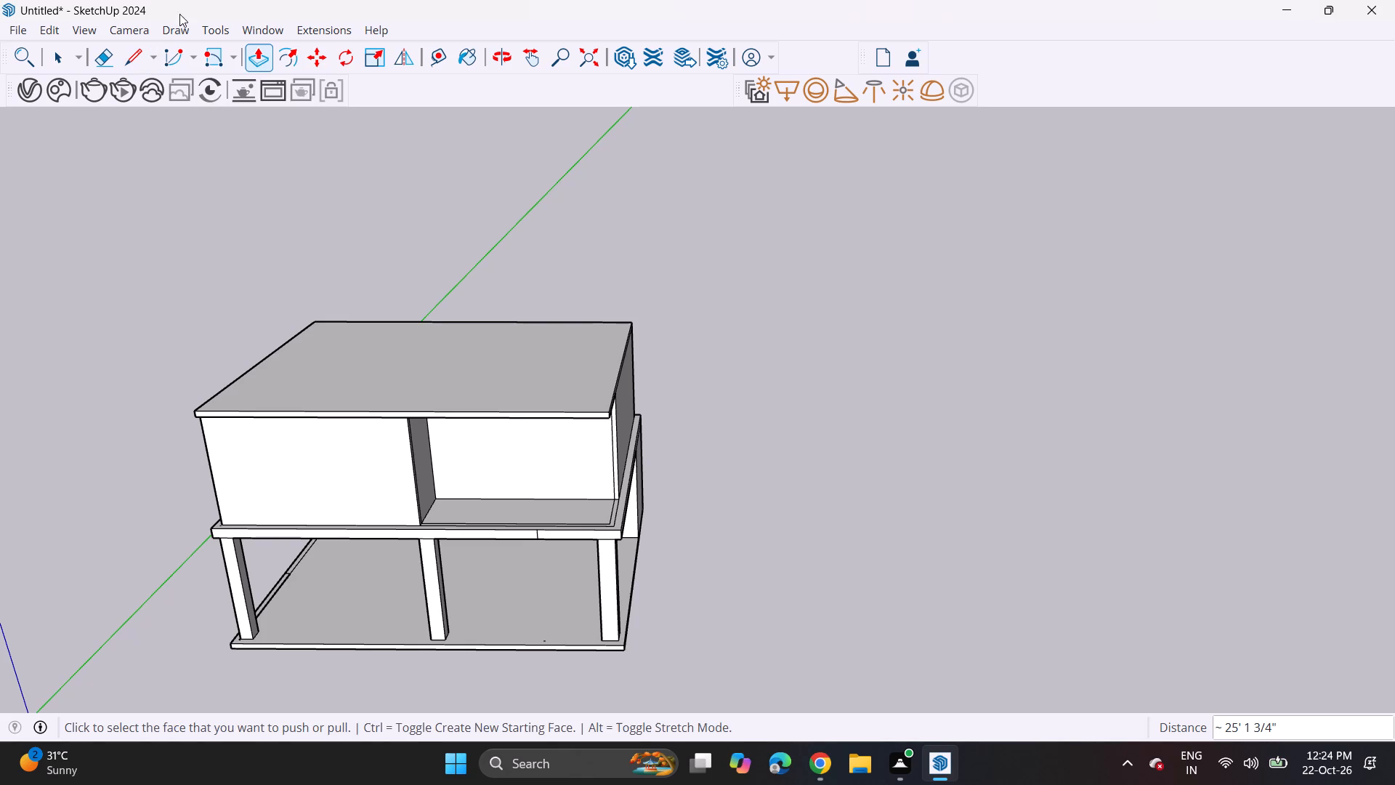
{"action": "left_click", "coordinate": [231, 61]}
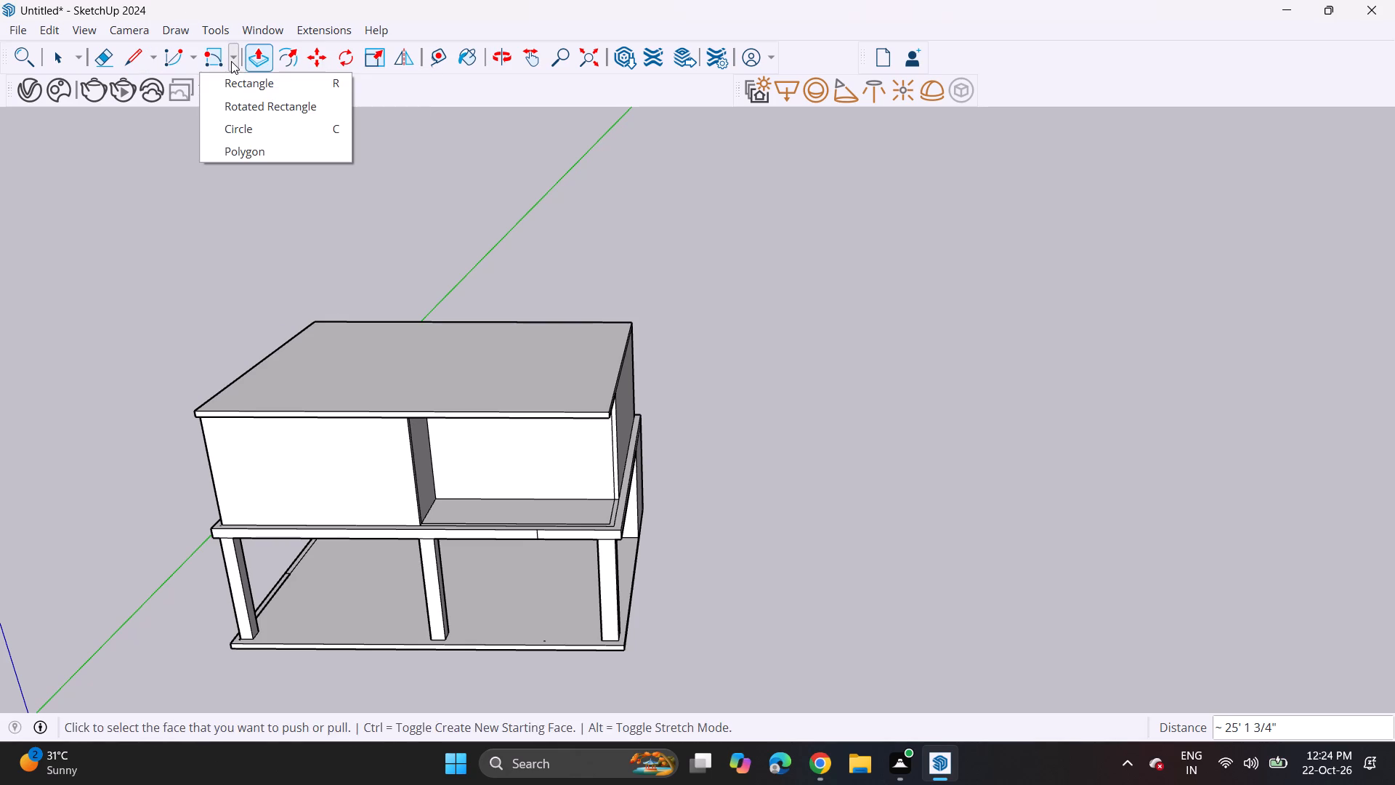
{"action": "left_click", "coordinate": [240, 82]}
{"action": "left_click", "coordinate": [280, 65]}
{"action": "middle_click_drag", "start_coordinate": [291, 382], "coordinate": [336, 448]}
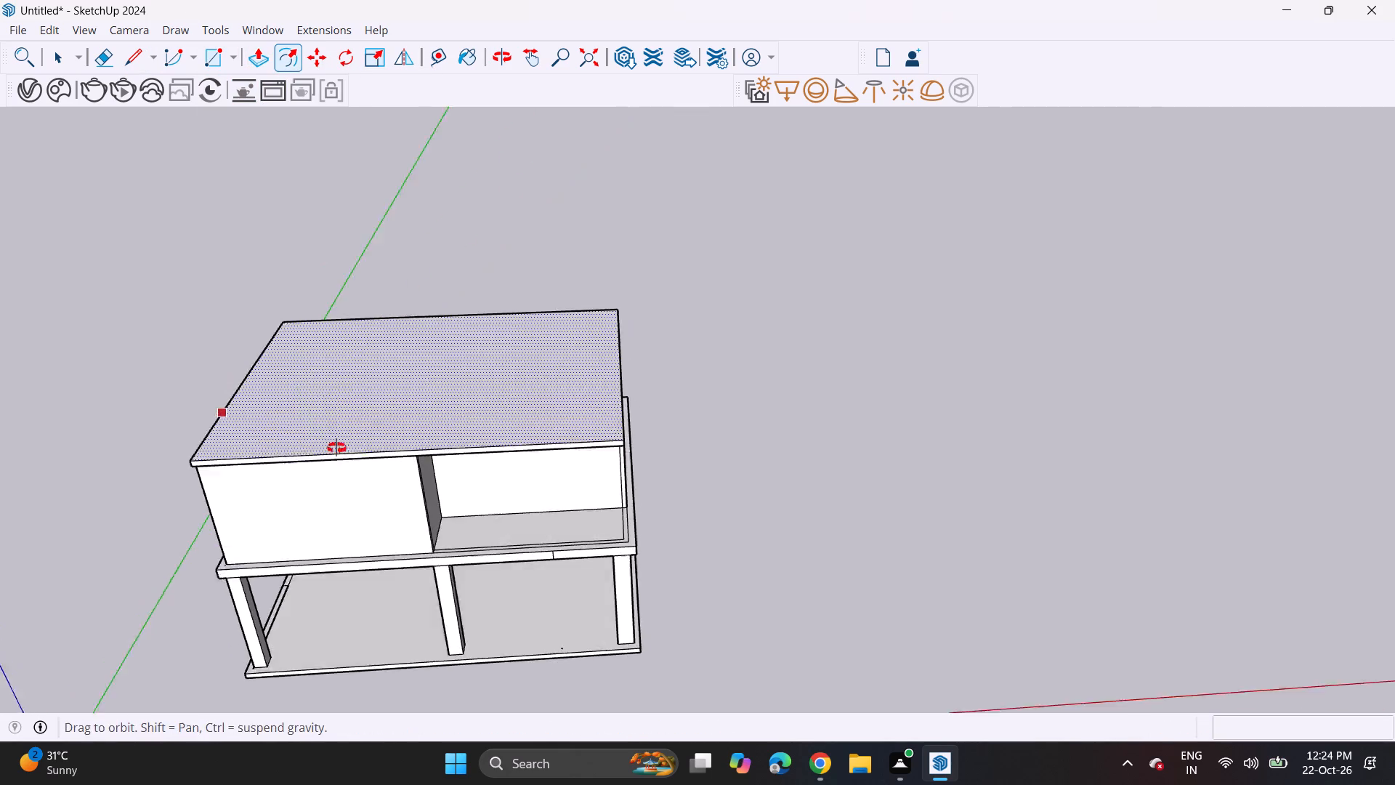
{"action": "middle_click_drag", "start_coordinate": [336, 448], "coordinate": [360, 480]}
{"action": "scroll", "coordinate": [158, 499], "scroll_direction": "up", "scroll_amount": 6}
{"action": "left_click", "coordinate": [267, 422]}
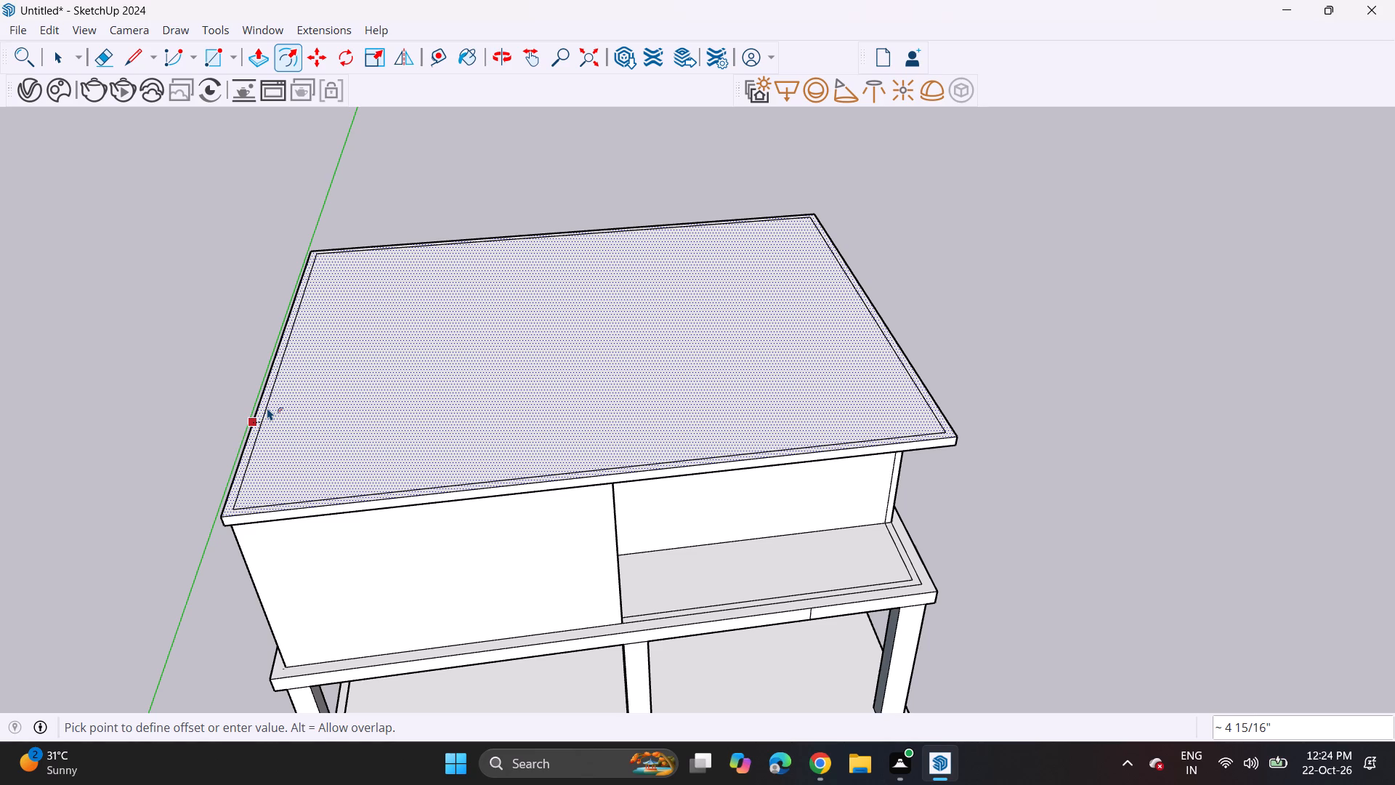
{"action": "left_click", "coordinate": [267, 408]}
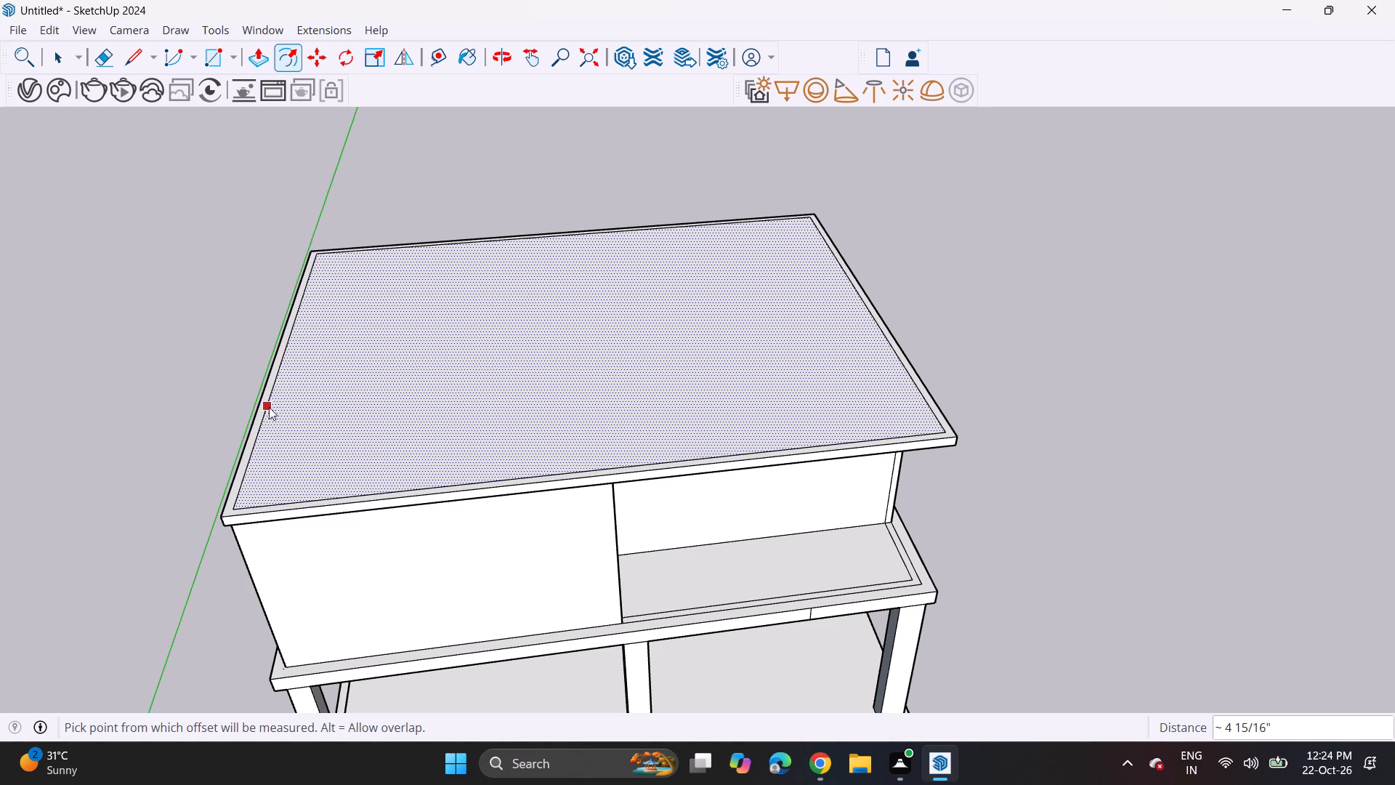
{"action": "scroll", "coordinate": [261, 398], "scroll_direction": "down", "scroll_amount": 4}
{"action": "key", "text": "space"}
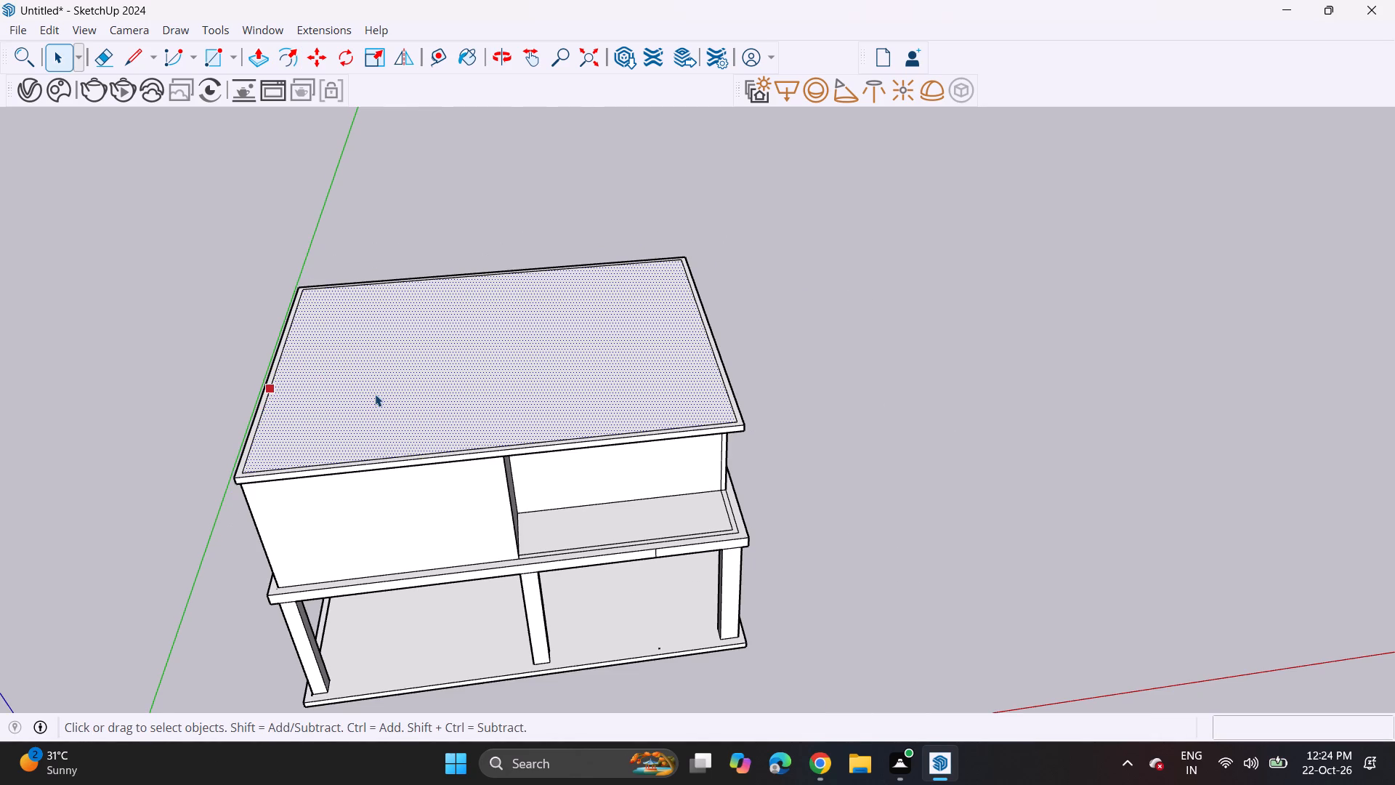
Offset the new roof's inner face inward again by about 4 5/8" to form a second-floor wall-thickness band.
{"action": "middle_click_drag", "start_coordinate": [375, 394], "coordinate": [314, 424]}
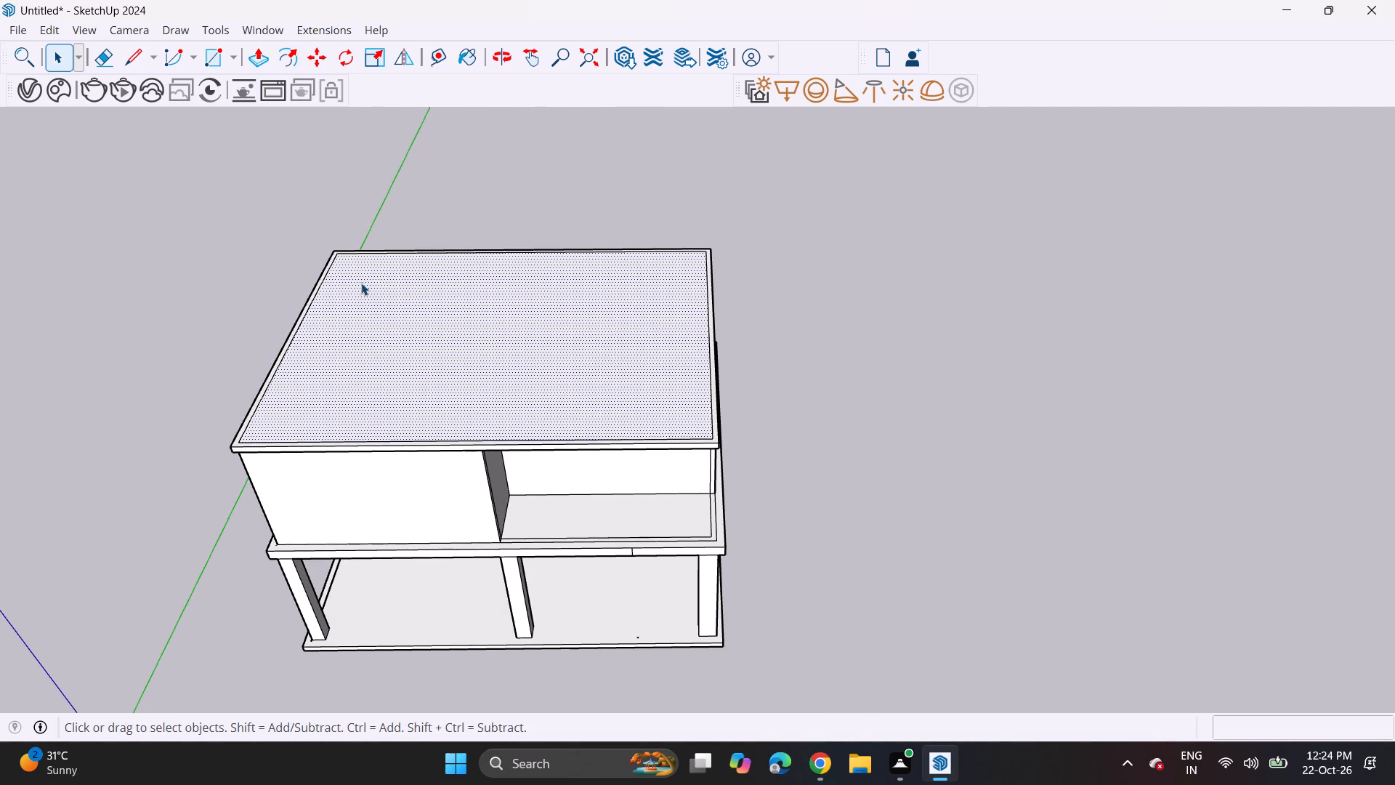
{"action": "left_click", "coordinate": [134, 60]}
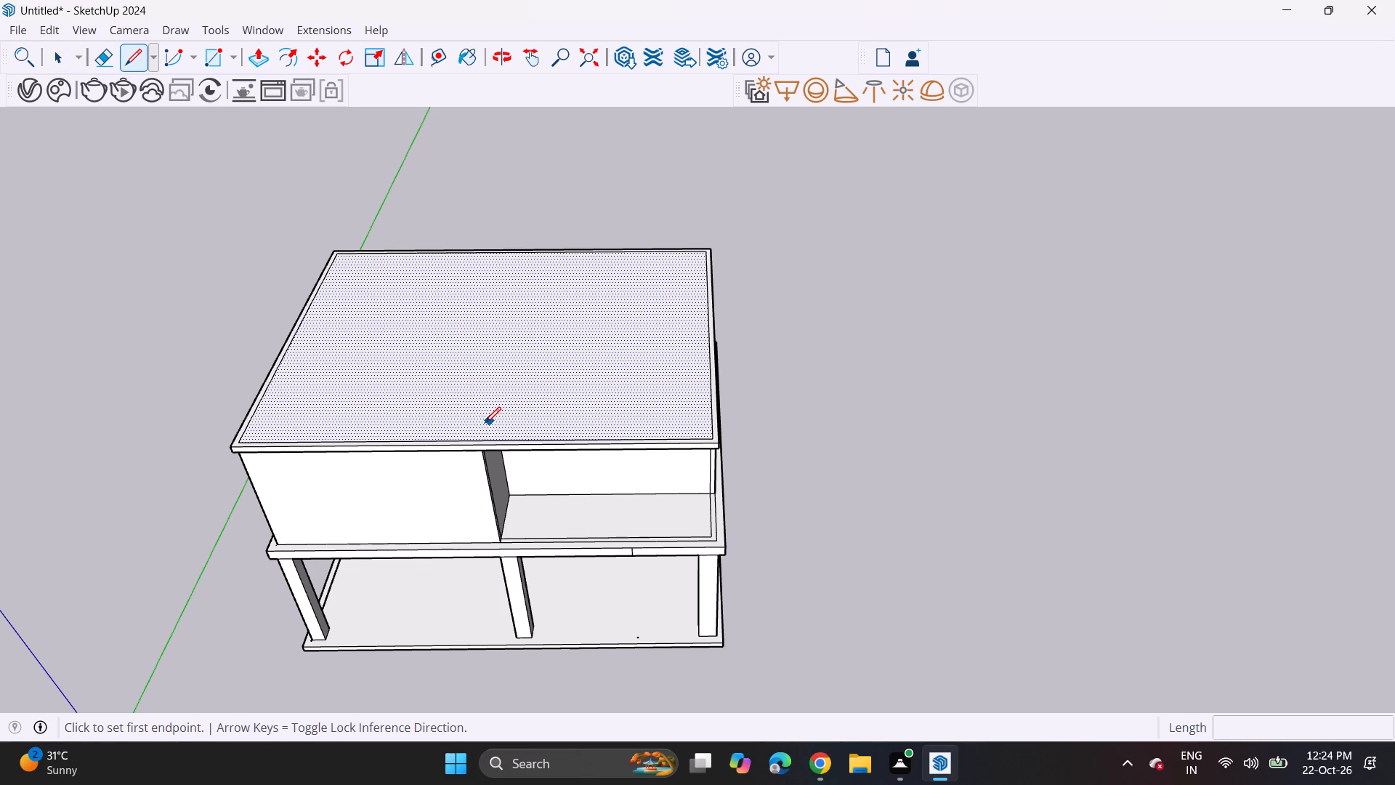
{"action": "scroll", "coordinate": [464, 422], "scroll_direction": "up", "scroll_amount": 4}
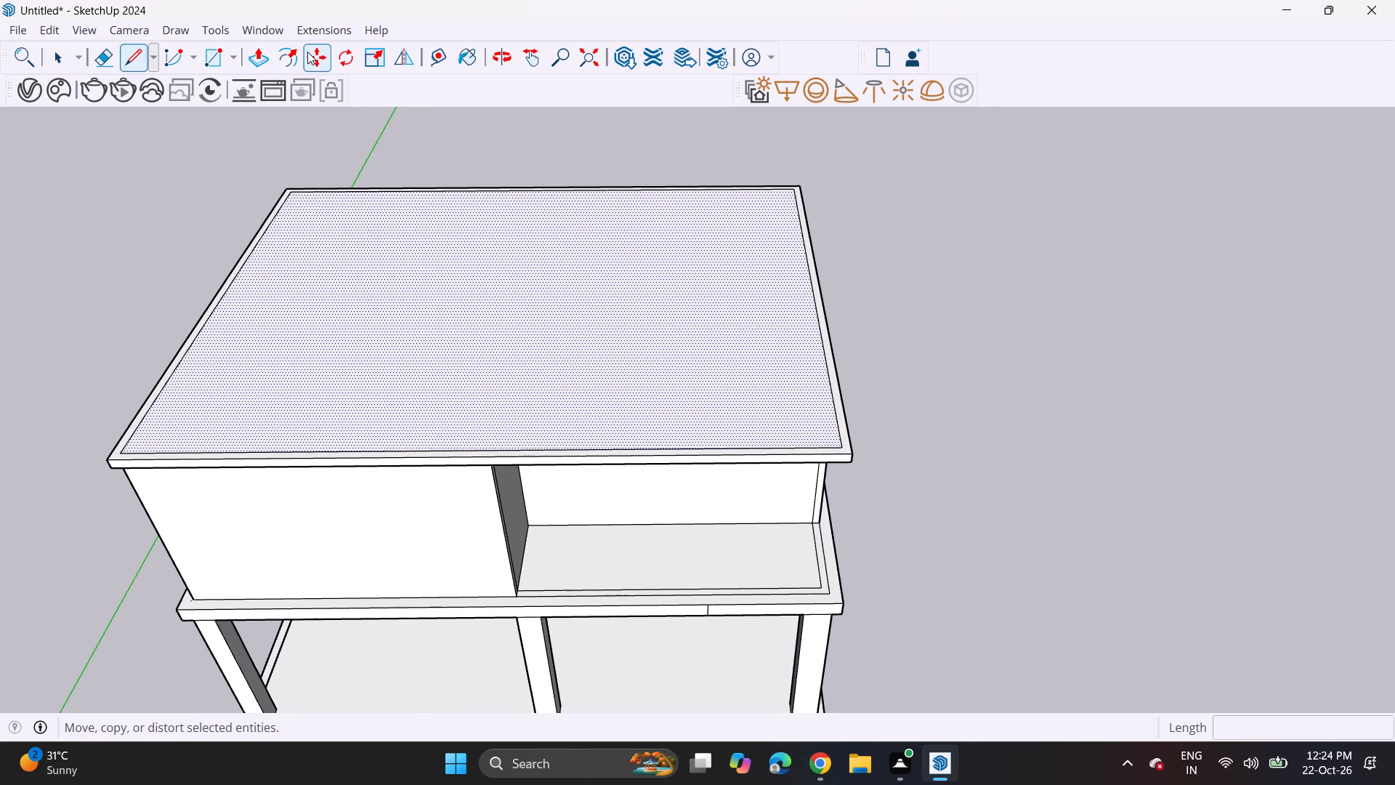
{"action": "left_click", "coordinate": [283, 66]}
{"action": "left_click", "coordinate": [188, 366]}
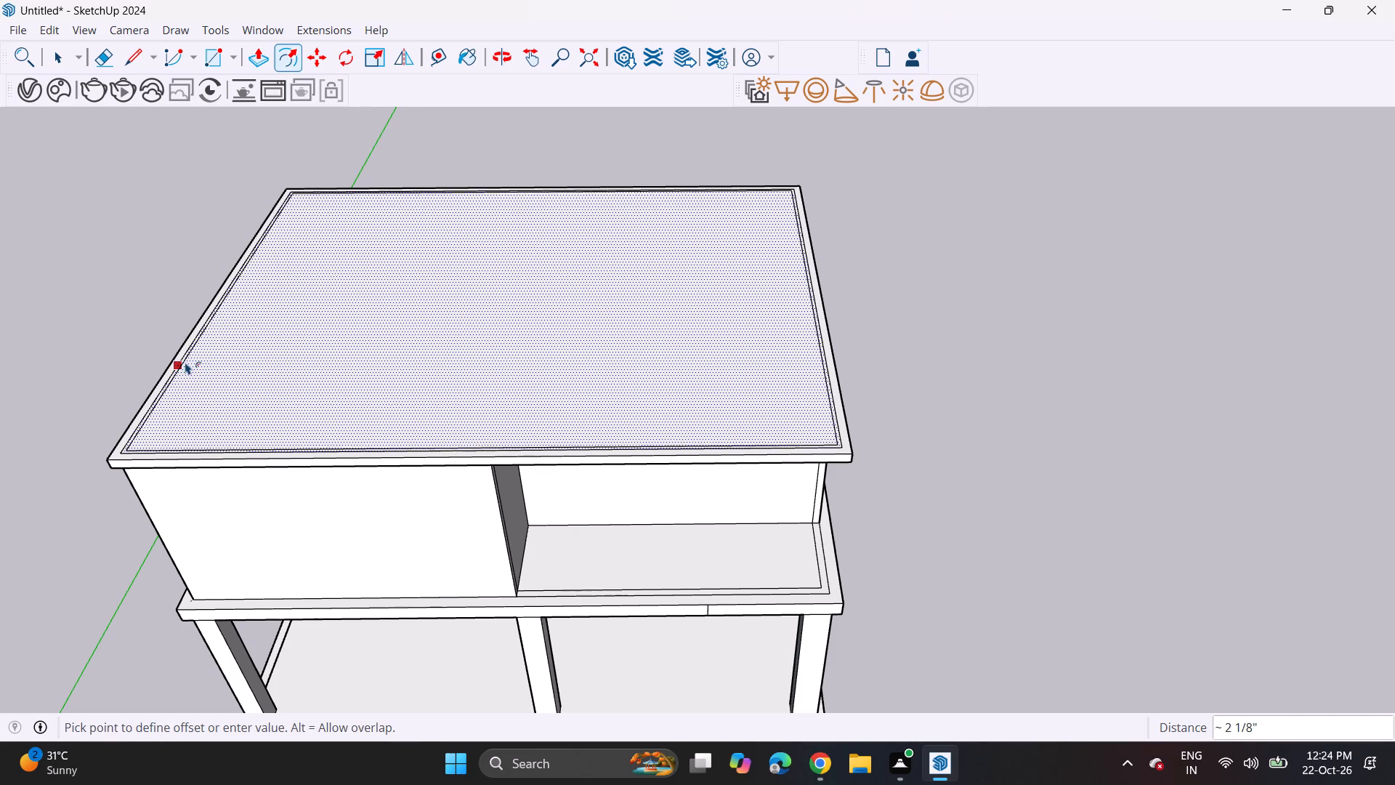
{"action": "left_click", "coordinate": [190, 360]}
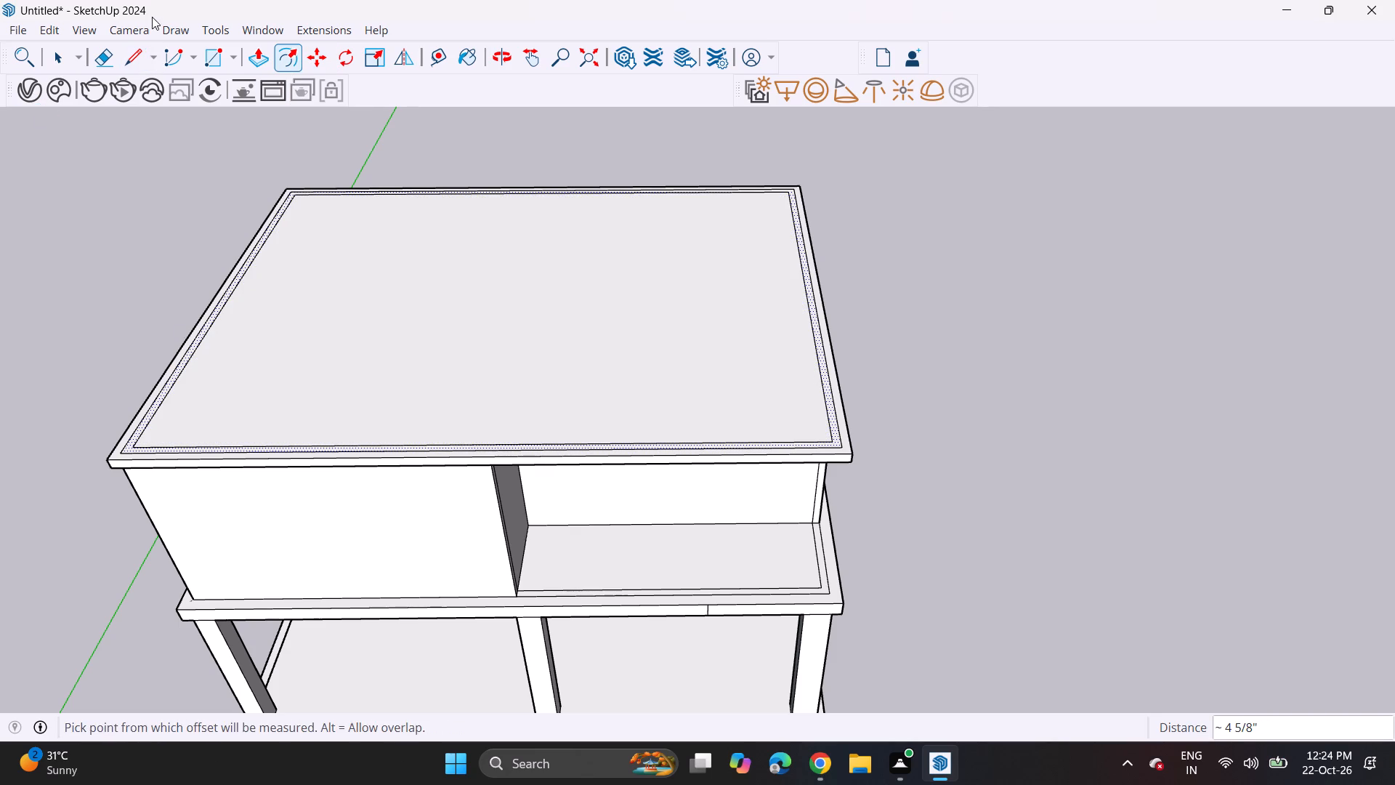
Outline a front-corner balcony recess on the roof slab with lines from the front wall line's midpoint inward and across to the side edge.
{"action": "left_click", "coordinate": [125, 62]}
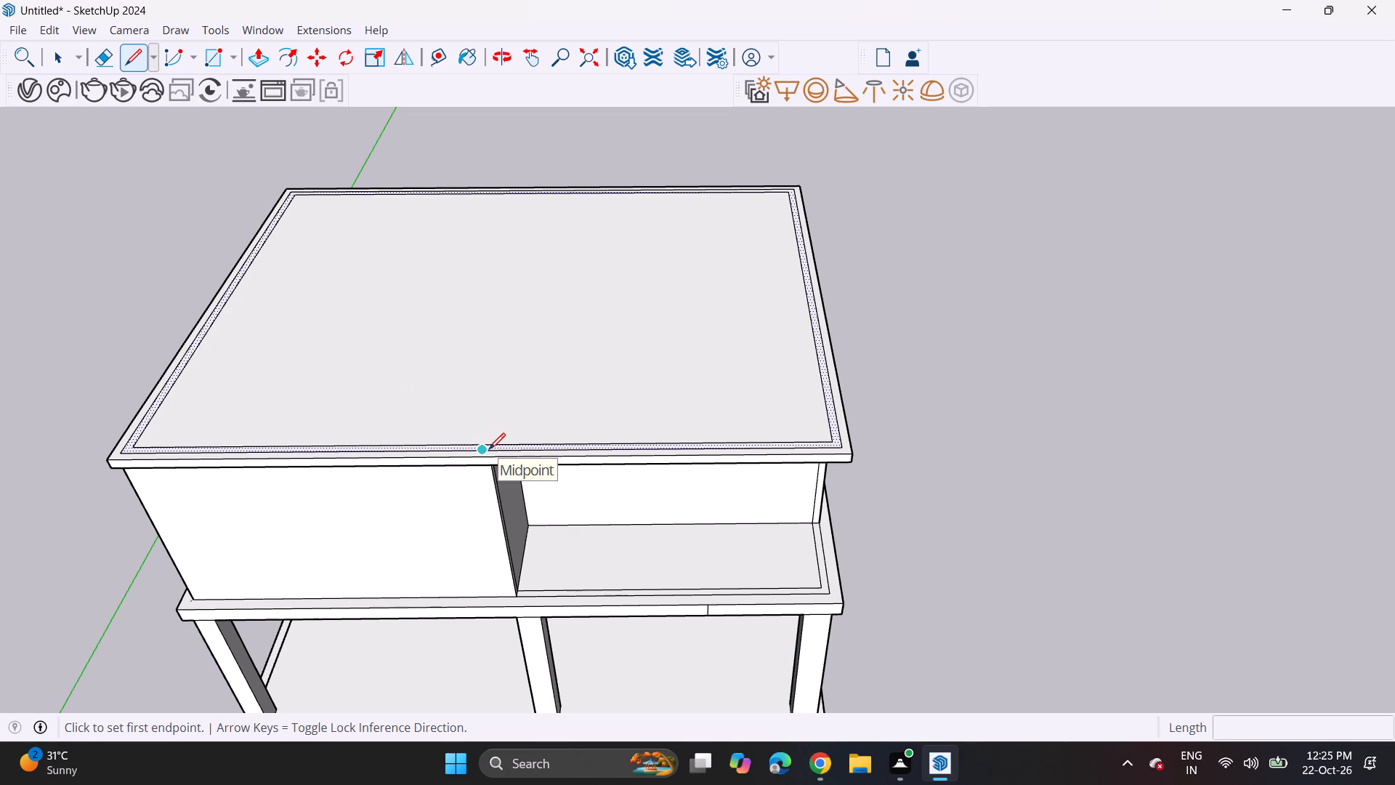
{"action": "middle_click_drag", "start_coordinate": [487, 453], "coordinate": [560, 248]}
{"action": "middle_click_drag", "start_coordinate": [532, 280], "coordinate": [496, 435]}
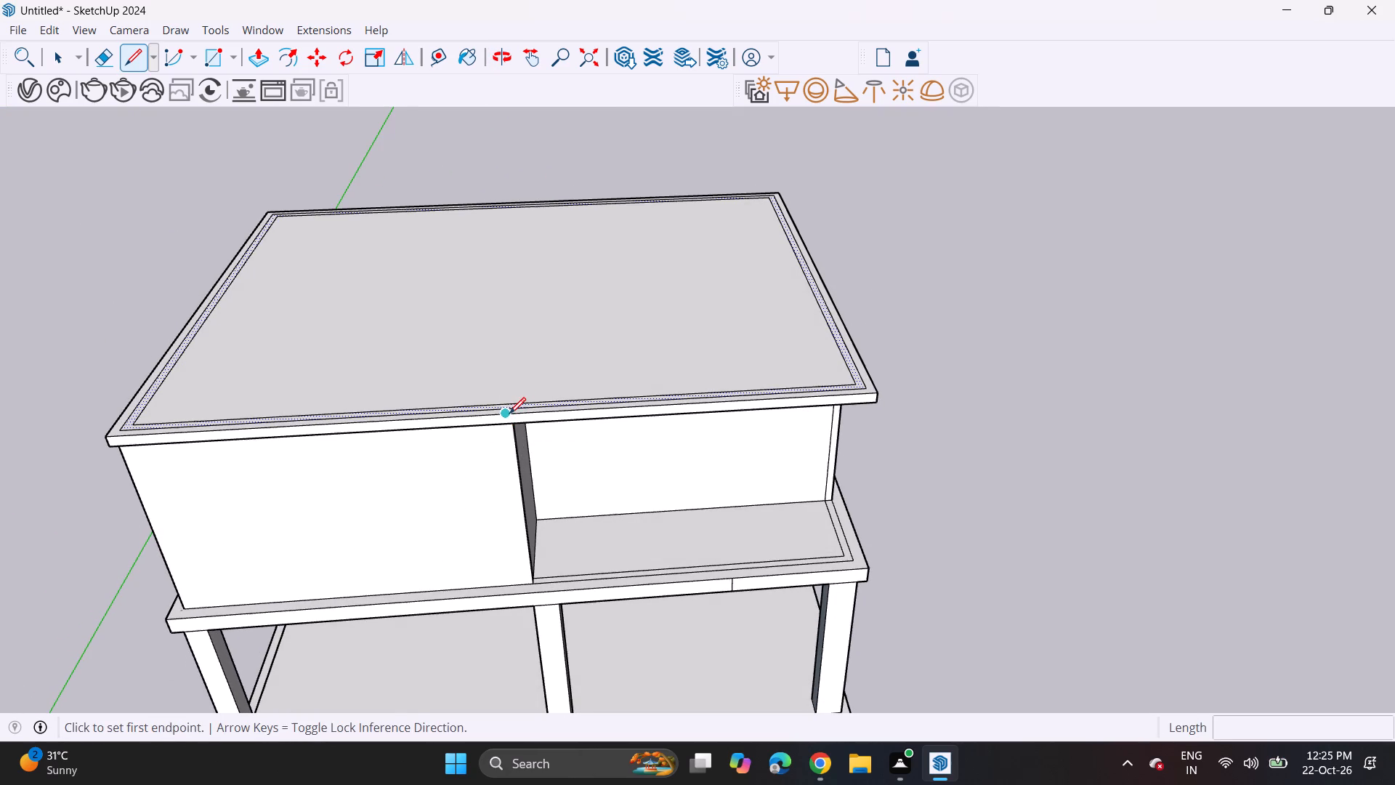
{"action": "scroll", "coordinate": [509, 414], "scroll_direction": "up", "scroll_amount": 5}
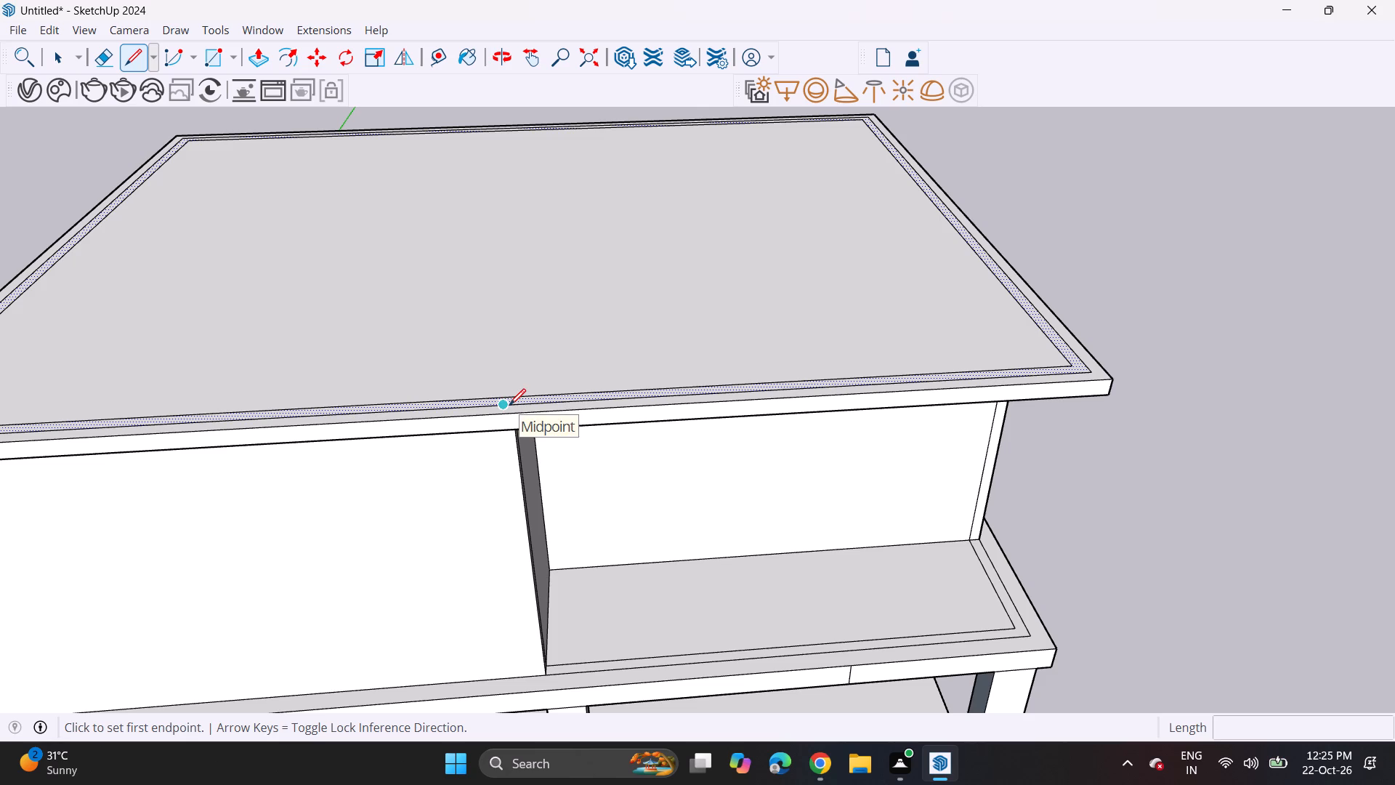
{"action": "scroll", "coordinate": [509, 405], "scroll_direction": "up", "scroll_amount": 6}
{"action": "left_click", "coordinate": [515, 406]}
{"action": "scroll", "coordinate": [512, 337], "scroll_direction": "down", "scroll_amount": 2}
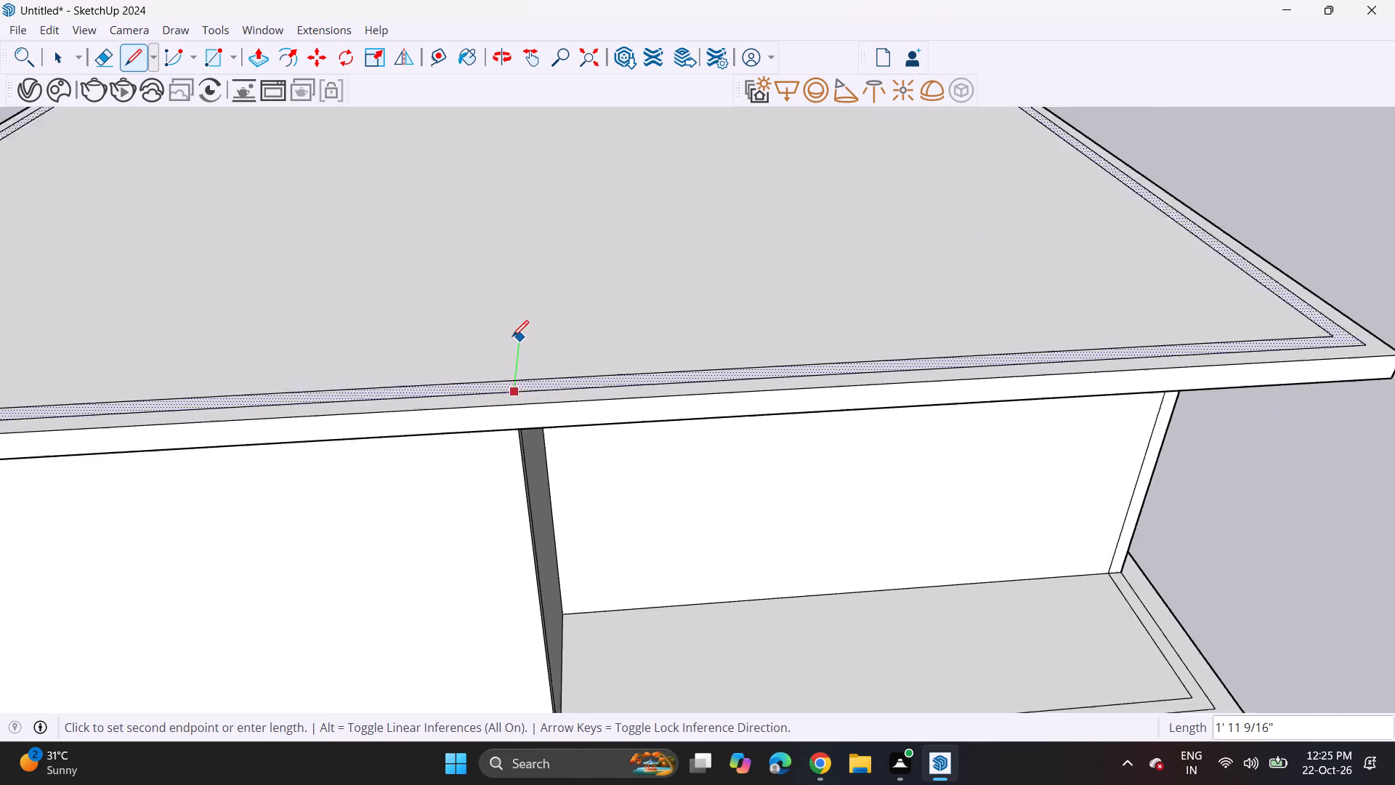
{"action": "scroll", "coordinate": [512, 337], "scroll_direction": "down", "scroll_amount": 3}
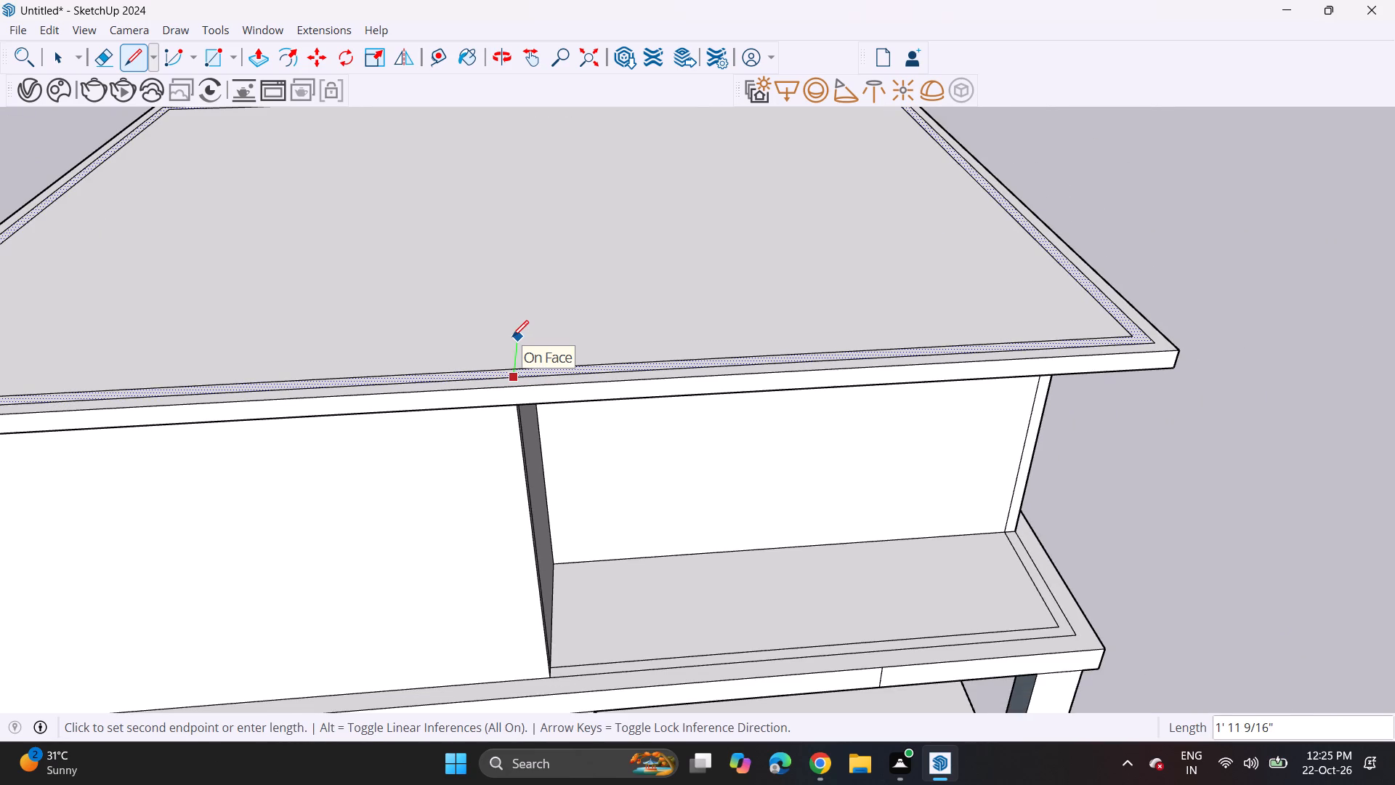
{"action": "scroll", "coordinate": [512, 337], "scroll_direction": "down", "scroll_amount": 2}
{"action": "middle_click_drag", "start_coordinate": [512, 337], "coordinate": [440, 456]}
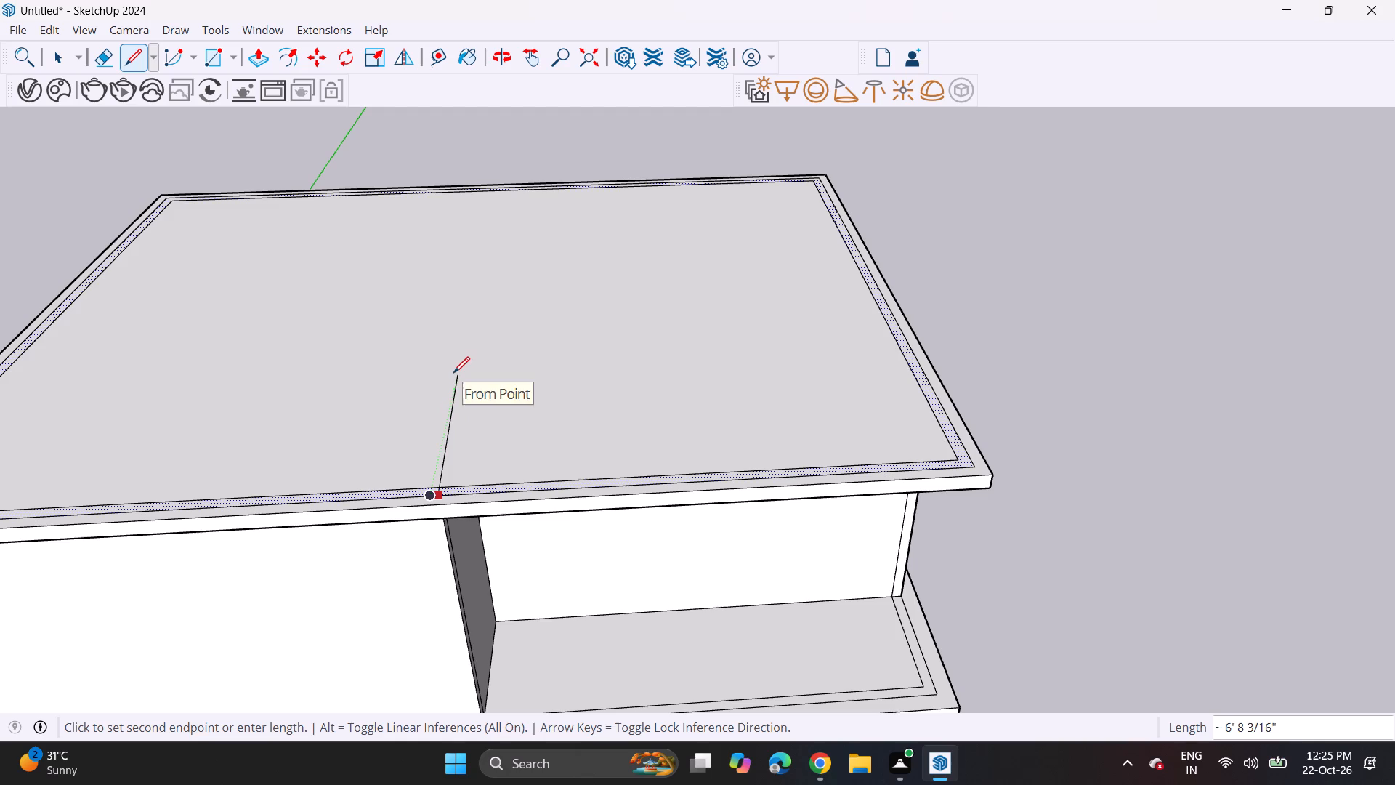
{"action": "middle_click_drag", "start_coordinate": [453, 373], "coordinate": [81, 241]}
{"action": "middle_click_drag", "start_coordinate": [337, 200], "coordinate": [245, 230]}
{"action": "scroll", "coordinate": [333, 202], "scroll_direction": "up", "scroll_amount": 1}
{"action": "left_click", "coordinate": [408, 222]}
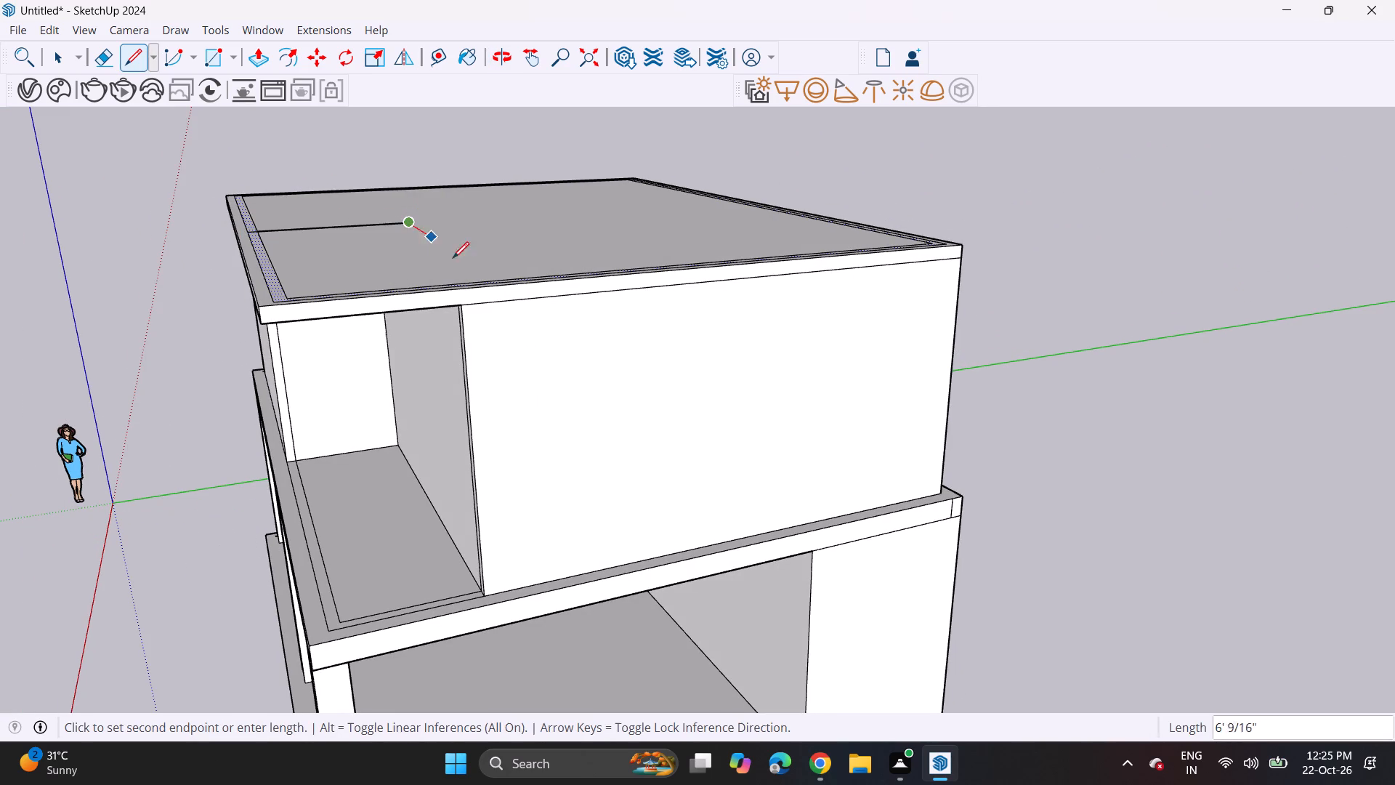
{"action": "left_click", "coordinate": [507, 283]}
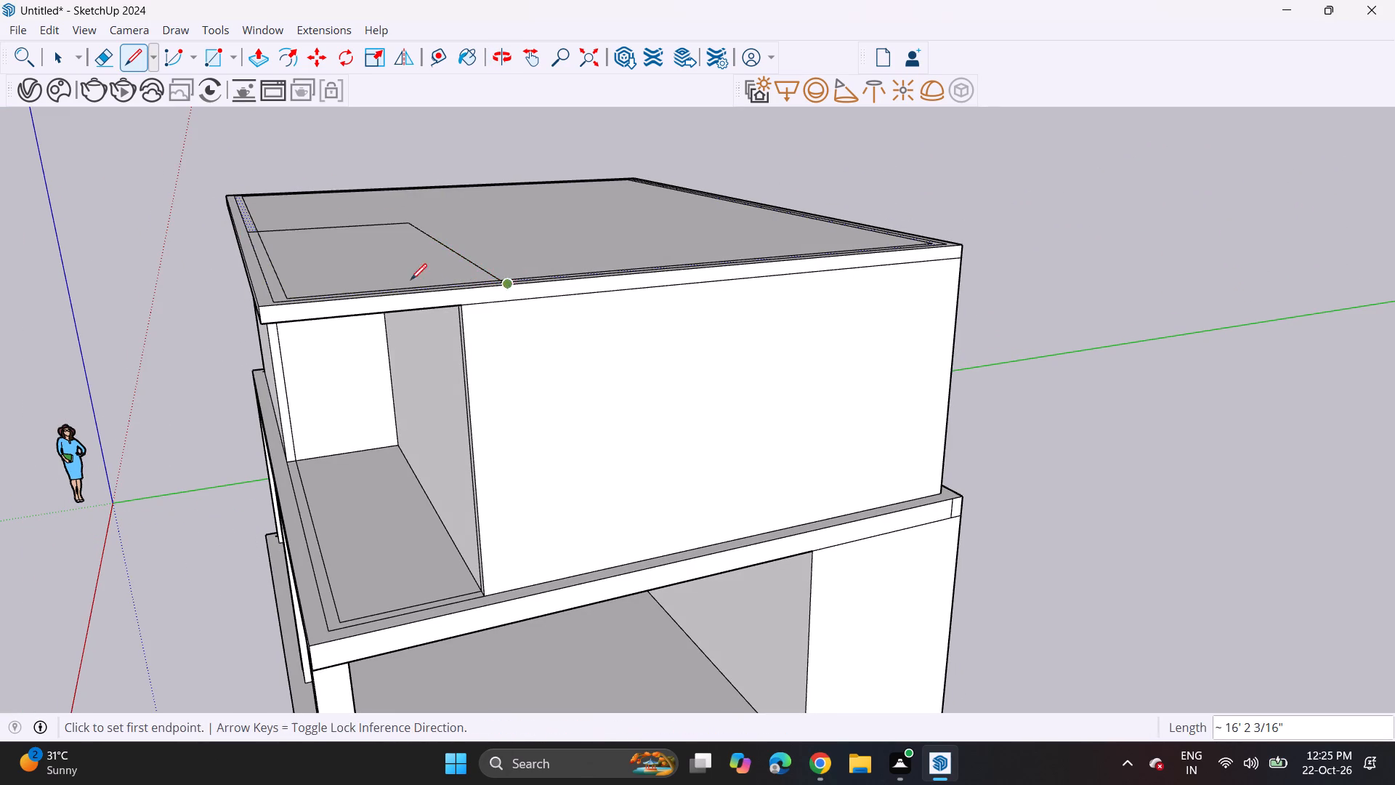
Draw a second, parallel pair of lines just inside the recess outline to form its wall thickness, the longer about 15' 9 11/16".
{"action": "middle_click_drag", "start_coordinate": [286, 266], "coordinate": [580, 353]}
{"action": "scroll", "coordinate": [436, 328], "scroll_direction": "up", "scroll_amount": 1}
{"action": "scroll", "coordinate": [266, 434], "scroll_direction": "up", "scroll_amount": 1}
{"action": "middle_click_drag", "start_coordinate": [266, 434], "coordinate": [383, 494]}
{"action": "scroll", "coordinate": [331, 554], "scroll_direction": "up", "scroll_amount": 3}
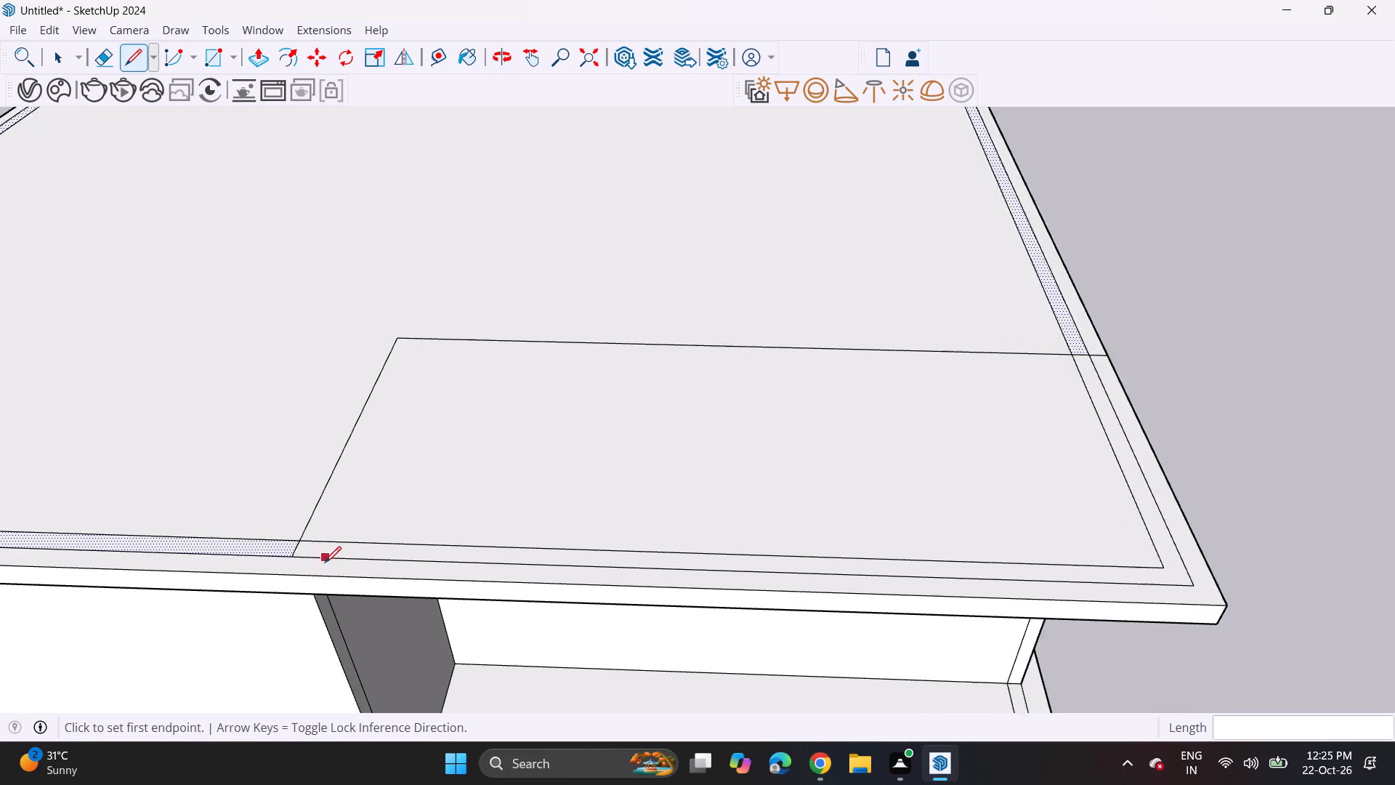
{"action": "left_click", "coordinate": [312, 559]}
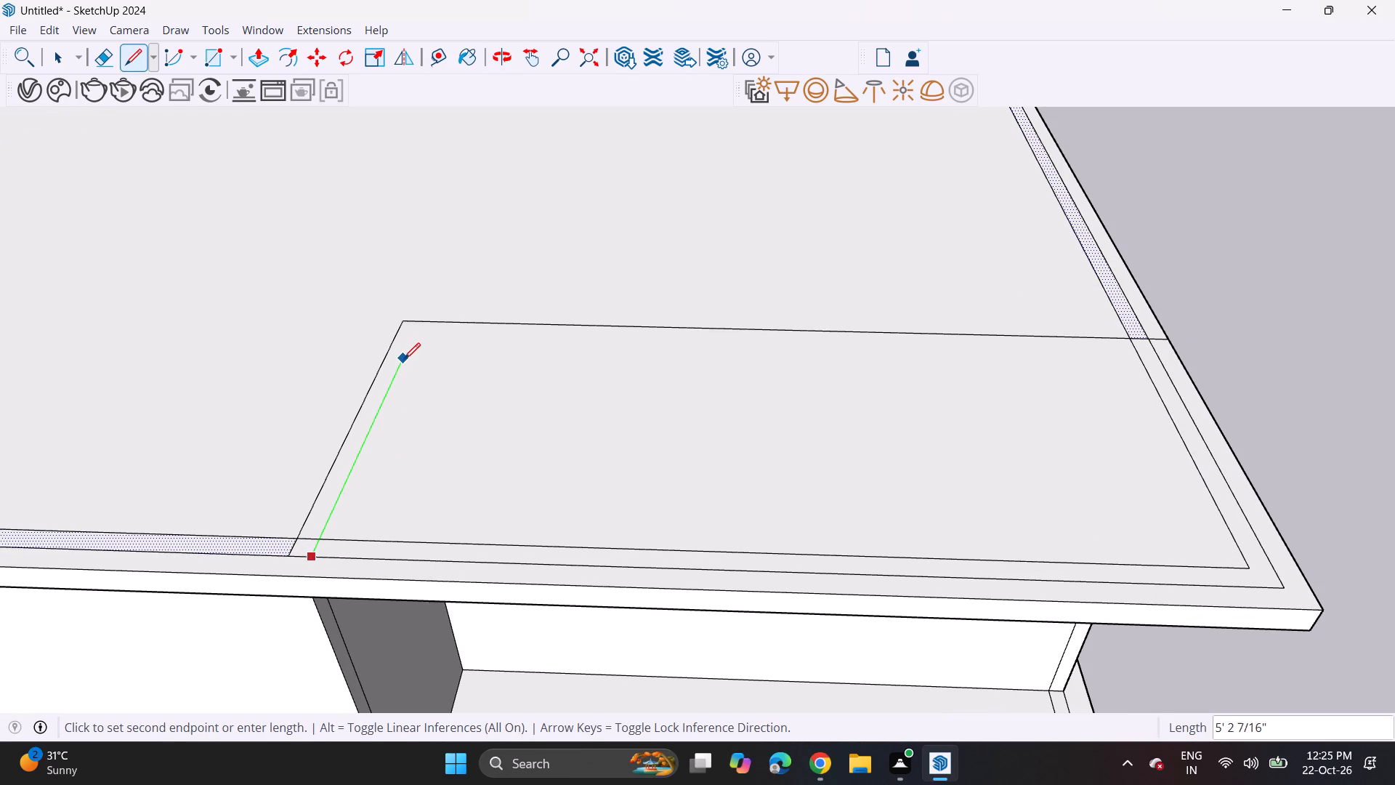
{"action": "left_click", "coordinate": [413, 342]}
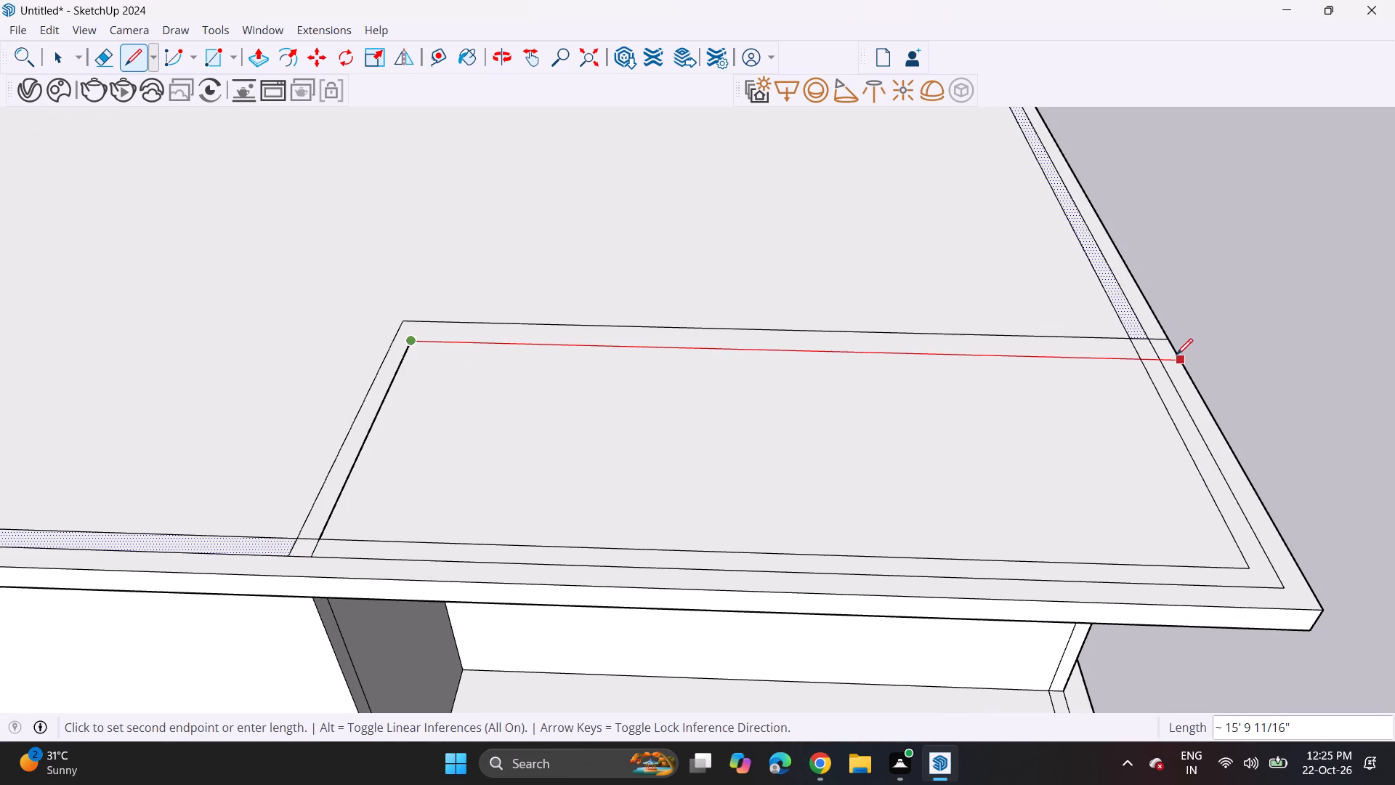
{"action": "left_click", "coordinate": [1173, 360]}
Erase the overlapping line segments where the recess walls meet the front and side wall bands.
{"action": "left_click", "coordinate": [105, 61]}
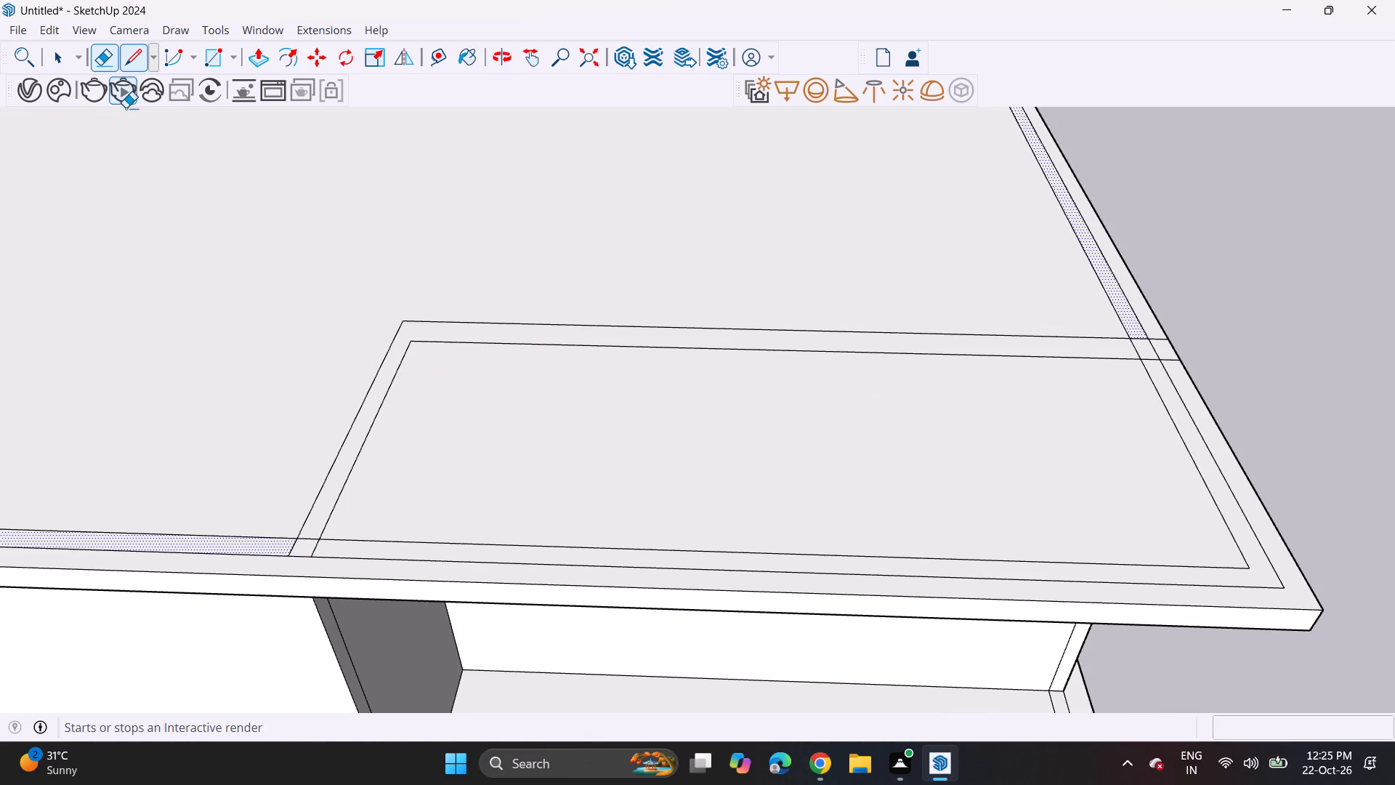
{"action": "scroll", "coordinate": [260, 435], "scroll_direction": "up", "scroll_amount": 5}
{"action": "left_click", "coordinate": [309, 617]}
{"action": "left_click", "coordinate": [316, 619]}
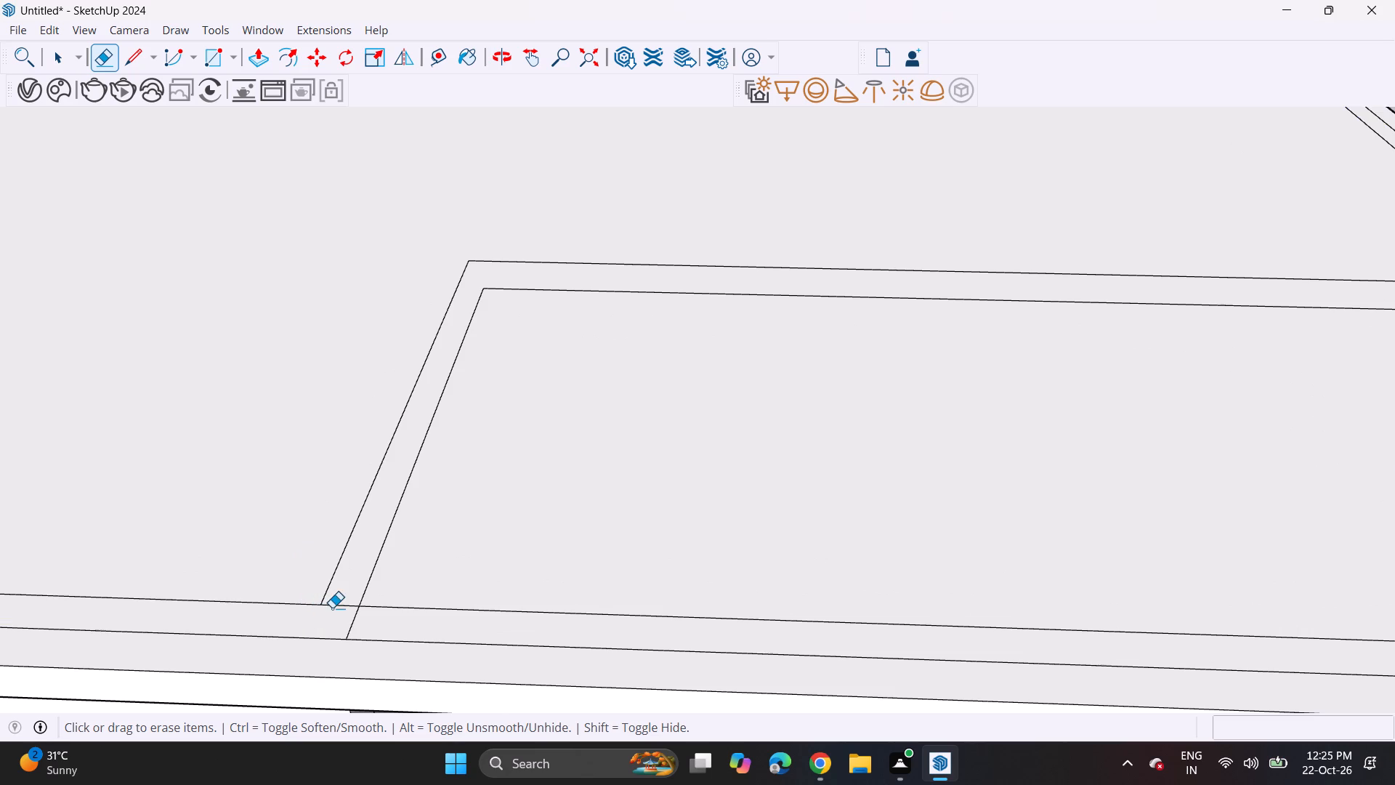
{"action": "left_click", "coordinate": [332, 608]}
{"action": "scroll", "coordinate": [336, 600], "scroll_direction": "down", "scroll_amount": 12}
{"action": "scroll", "coordinate": [876, 472], "scroll_direction": "up", "scroll_amount": 10}
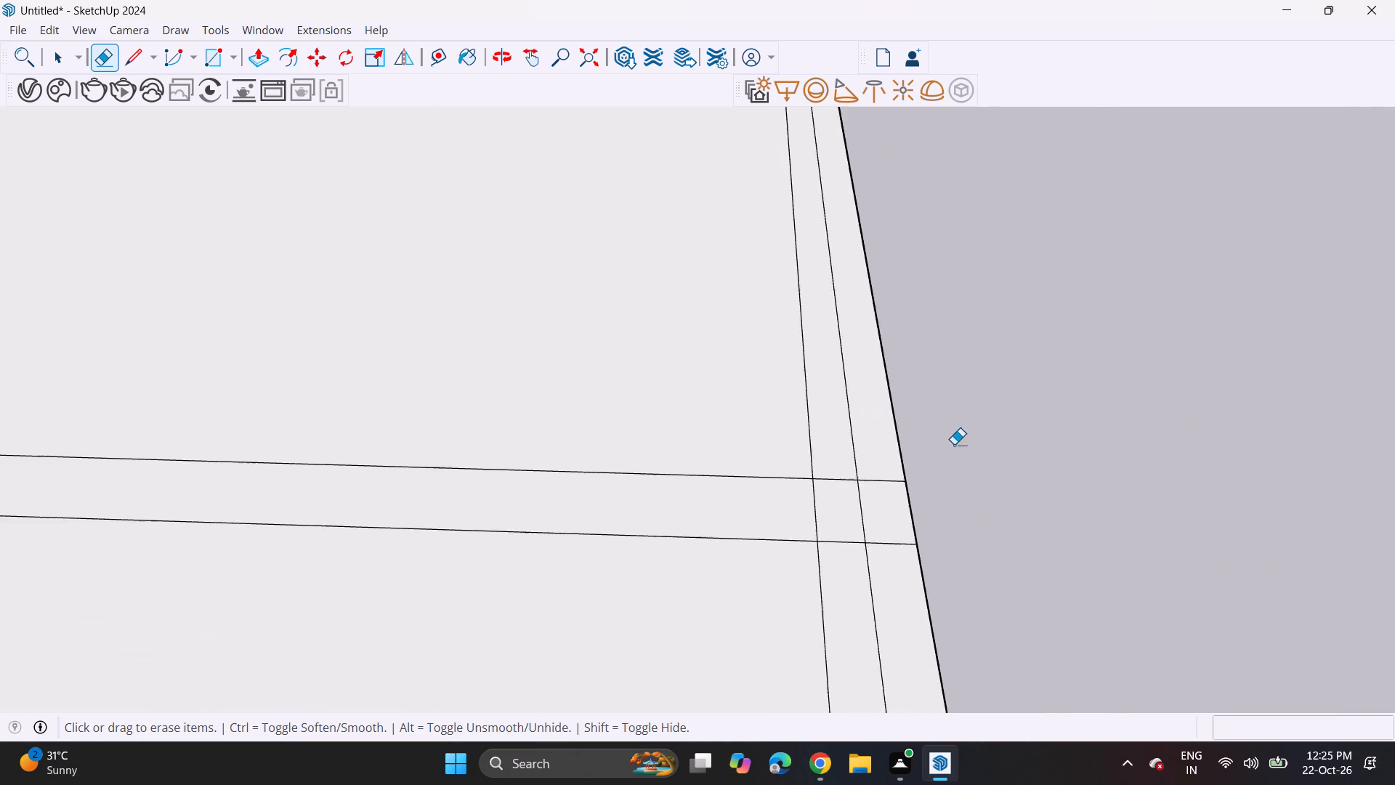
{"action": "scroll", "coordinate": [954, 444], "scroll_direction": "up", "scroll_amount": 1}
{"action": "scroll", "coordinate": [835, 504], "scroll_direction": "up", "scroll_amount": 3}
{"action": "left_click_drag", "start_coordinate": [793, 480], "coordinate": [788, 495]}
{"action": "left_click_drag", "start_coordinate": [769, 508], "coordinate": [735, 524]}
{"action": "scroll", "coordinate": [677, 546], "scroll_direction": "down", "scroll_amount": 5}
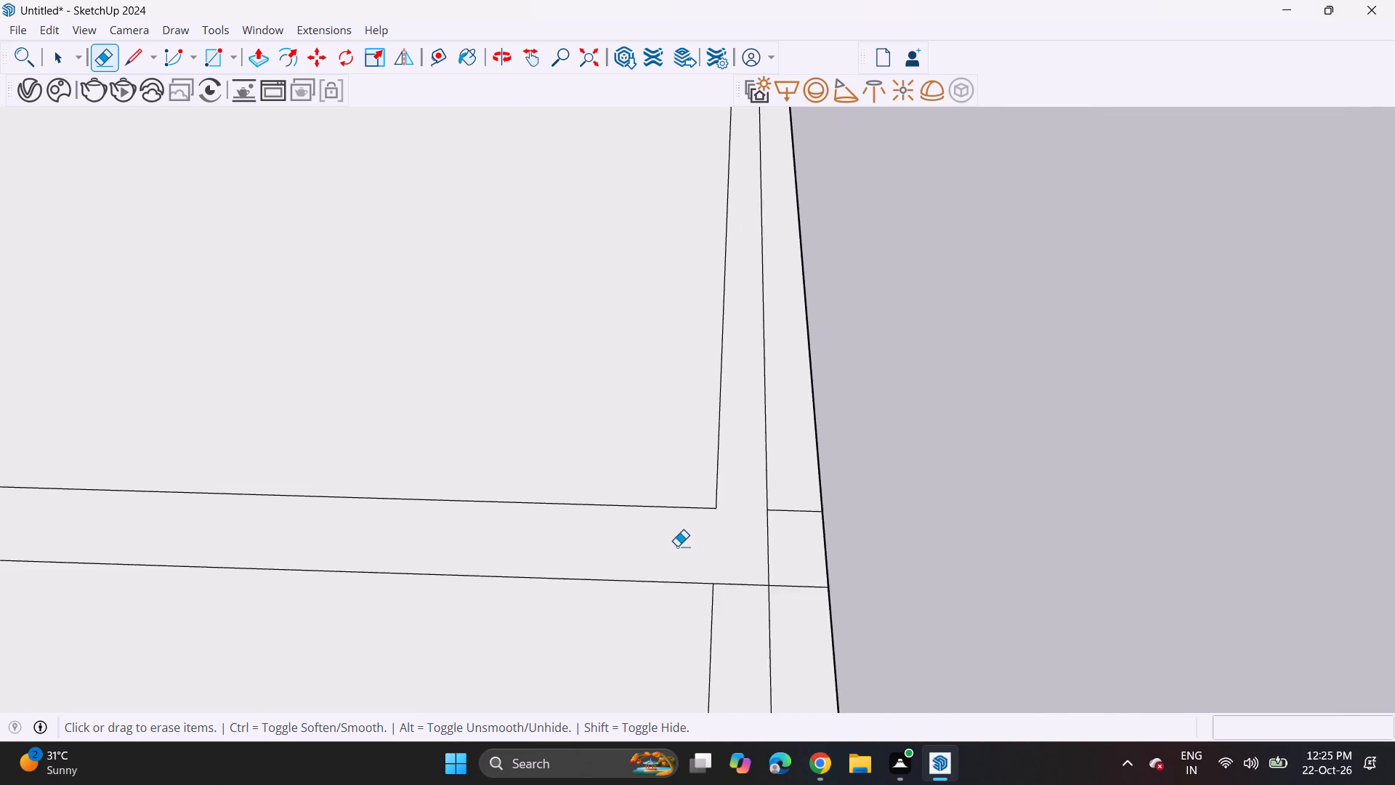
Push/Pull the second-floor wall band around the recessed plan up 10'.
{"action": "scroll", "coordinate": [677, 546], "scroll_direction": "down", "scroll_amount": 16}
{"action": "middle_click_drag", "start_coordinate": [565, 584], "coordinate": [584, 534]}
{"action": "scroll", "coordinate": [587, 550], "scroll_direction": "down", "scroll_amount": 3}
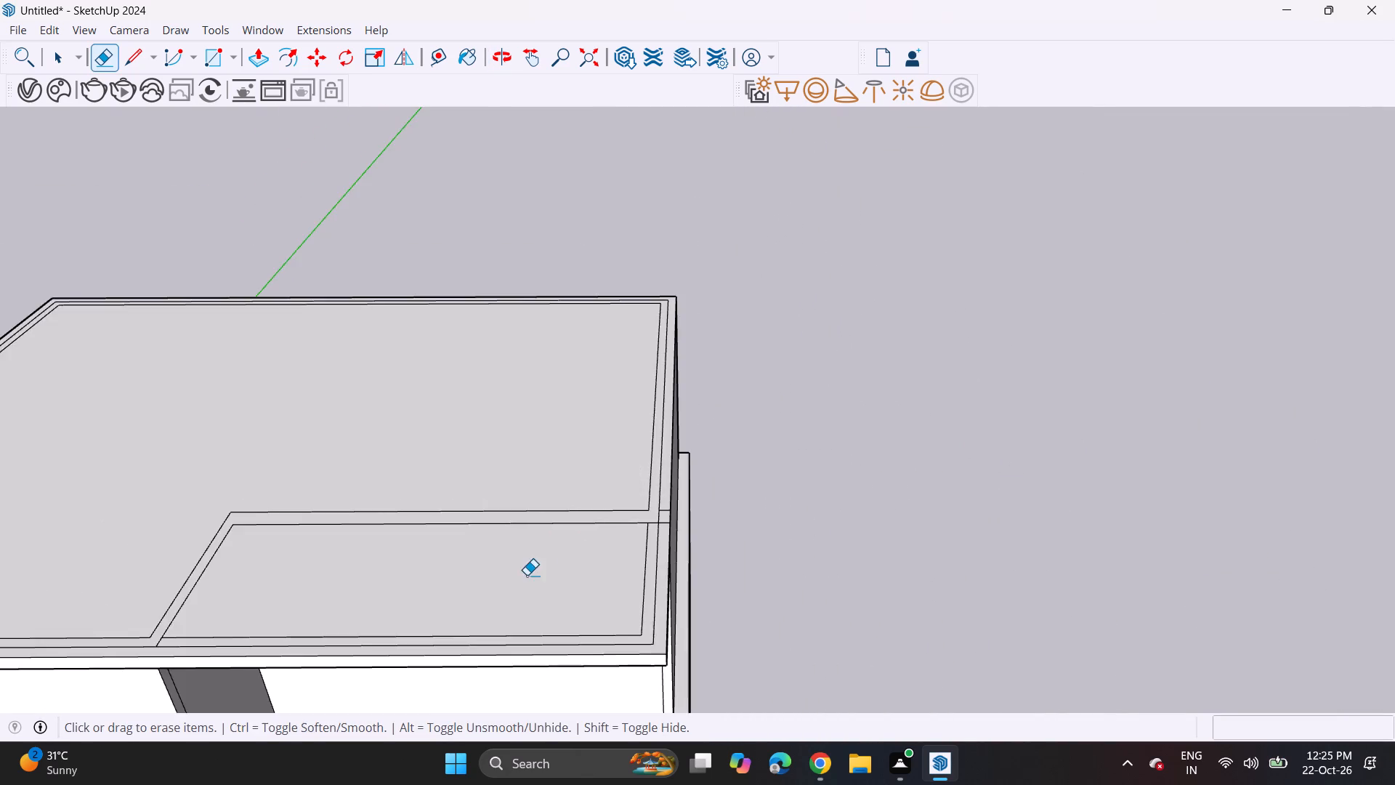
{"action": "middle_click_drag", "start_coordinate": [527, 575], "coordinate": [671, 551]}
{"action": "scroll", "coordinate": [527, 574], "scroll_direction": "up", "scroll_amount": 1, "text": "shift"}
{"action": "scroll", "coordinate": [705, 531], "scroll_direction": "down", "scroll_amount": 5}
{"action": "middle_click_drag", "start_coordinate": [684, 551], "coordinate": [684, 542]}
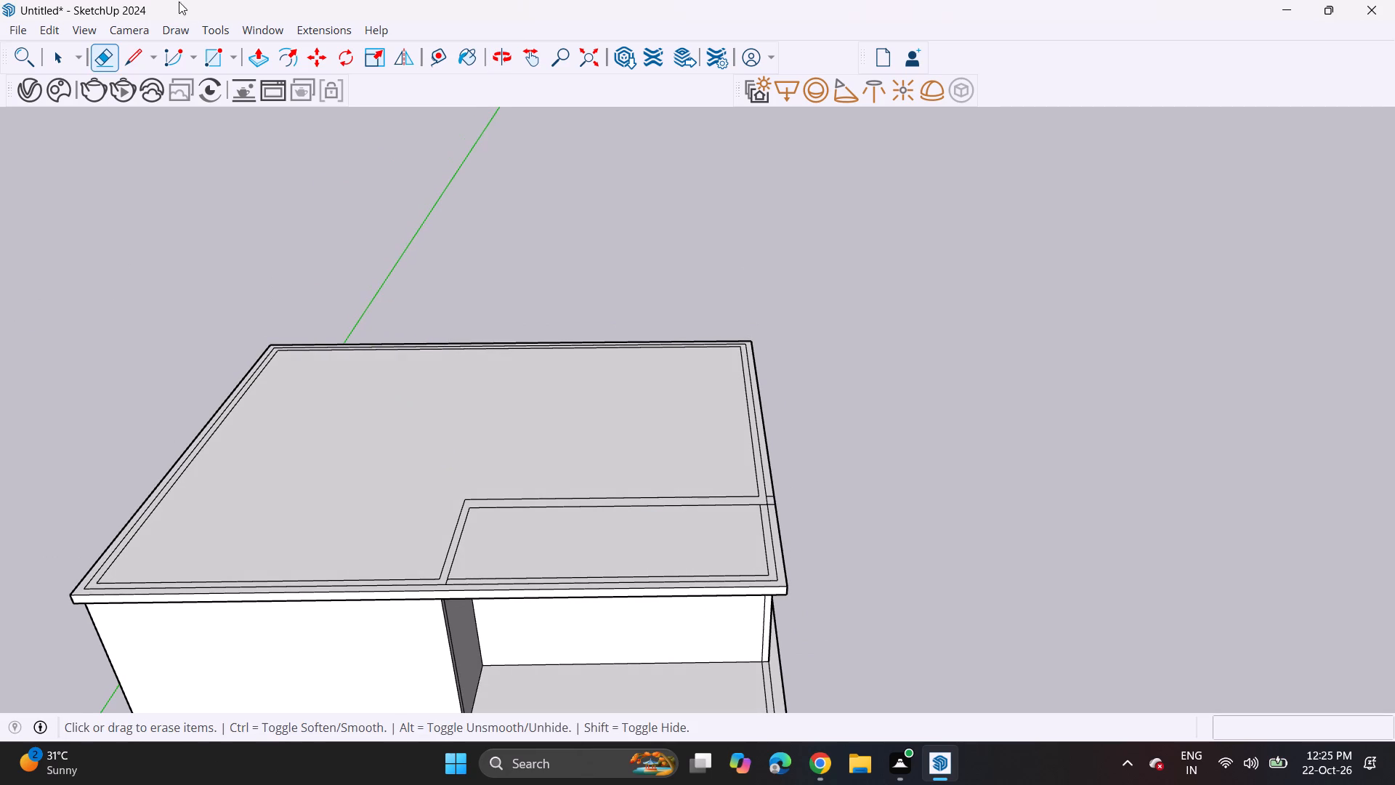
{"action": "left_click", "coordinate": [255, 52]}
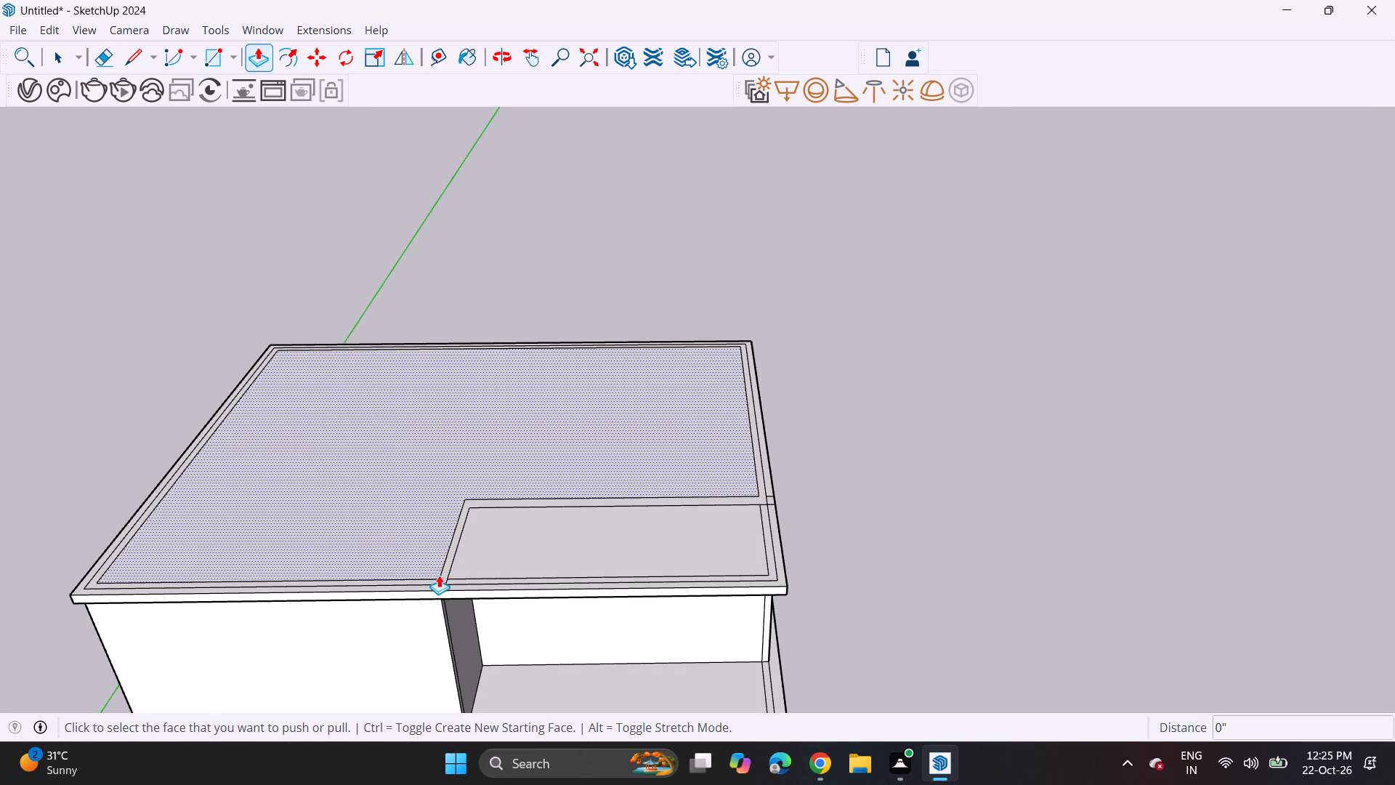
{"action": "left_click", "coordinate": [448, 568]}
{"action": "type", "text": "10'"}
{"action": "key", "text": "Return"}
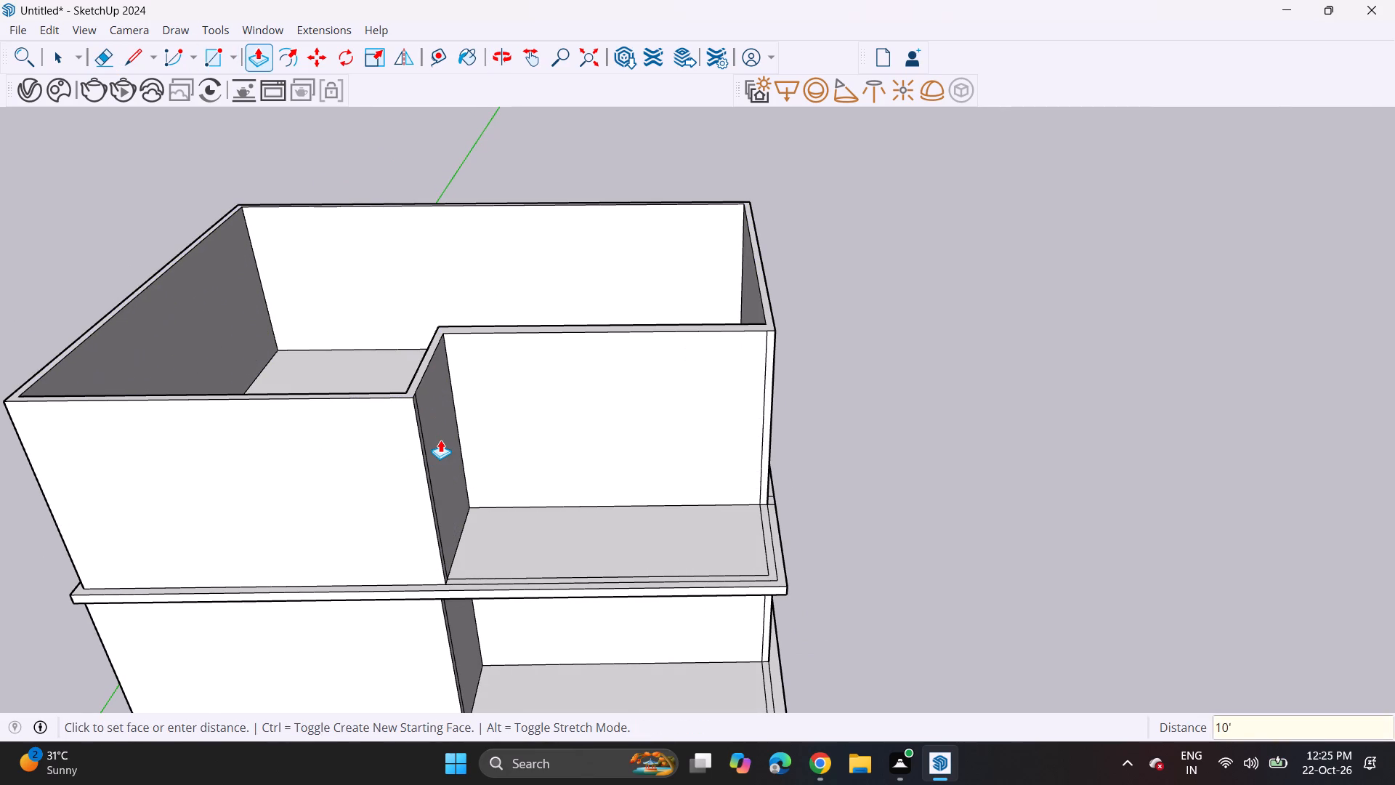
Draw lines across the wall tops at the balcony recess's inner corner and directly opposite on the rear wall, splitting the wall band.
{"action": "scroll", "coordinate": [439, 438], "scroll_direction": "down", "scroll_amount": 3}
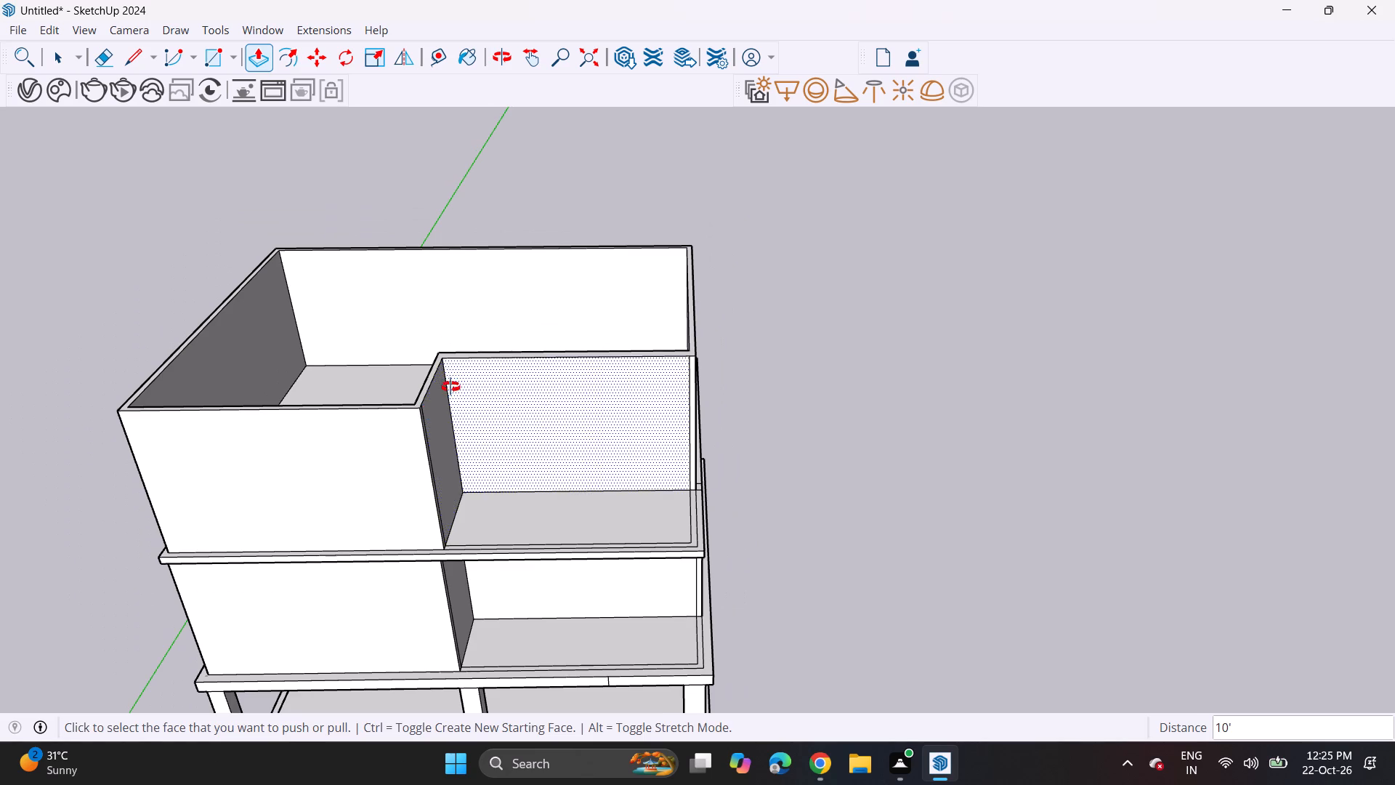
{"action": "middle_click_drag", "start_coordinate": [450, 387], "coordinate": [482, 424]}
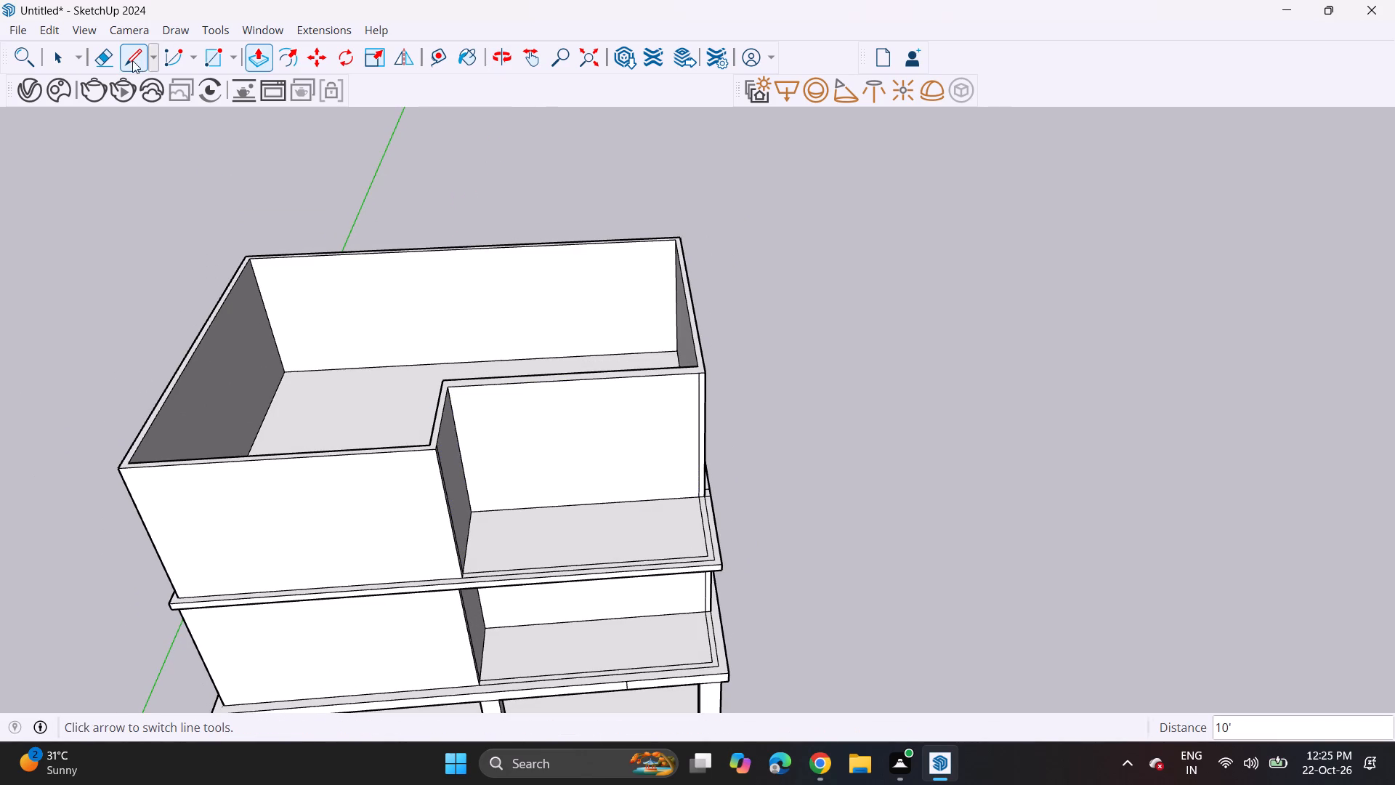
{"action": "left_click", "coordinate": [132, 60]}
{"action": "scroll", "coordinate": [384, 321], "scroll_direction": "up", "scroll_amount": 3}
{"action": "scroll", "coordinate": [445, 402], "scroll_direction": "up", "scroll_amount": 3}
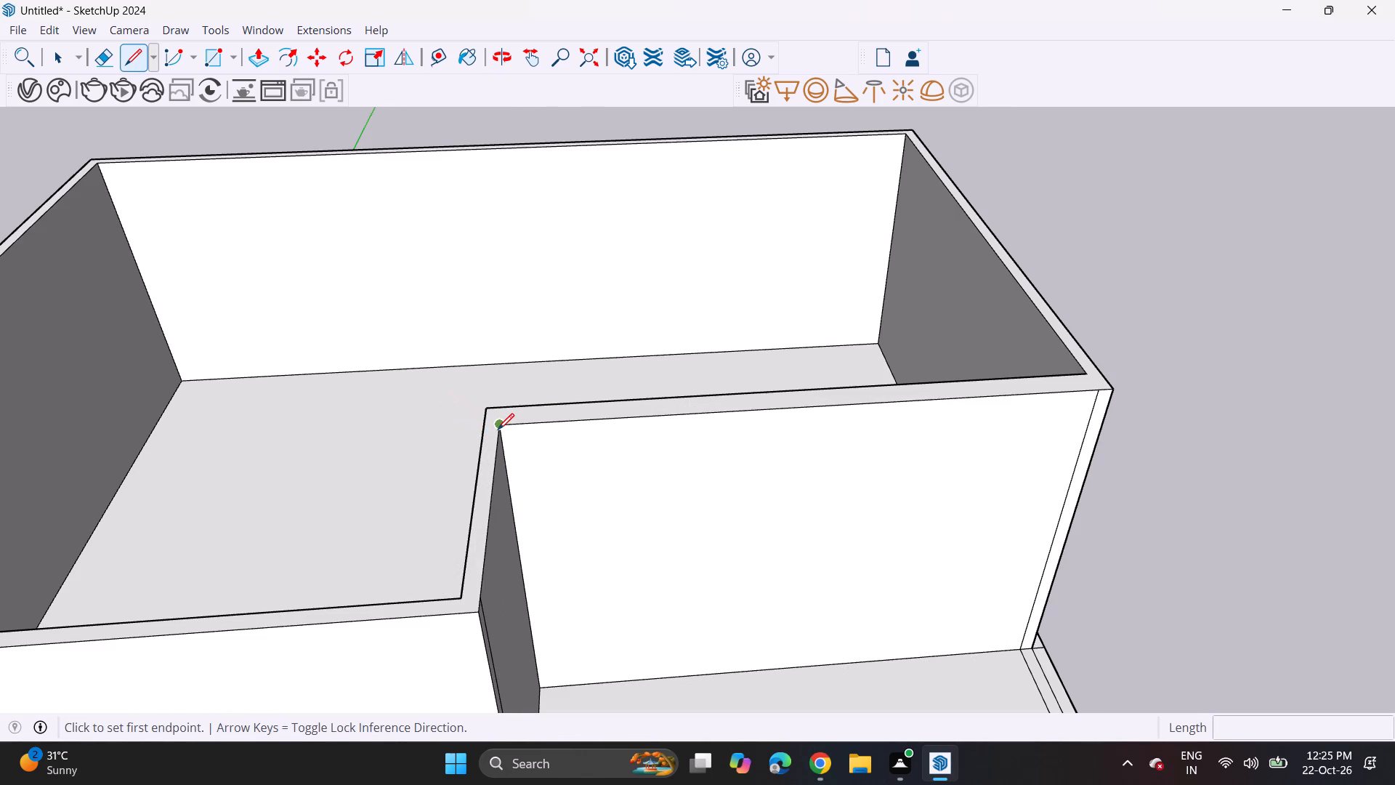
{"action": "left_click", "coordinate": [498, 430]}
{"action": "left_click", "coordinate": [500, 409]}
{"action": "middle_click_drag", "start_coordinate": [491, 134], "coordinate": [480, 383]}
{"action": "scroll", "coordinate": [487, 392], "scroll_direction": "up", "scroll_amount": 3}
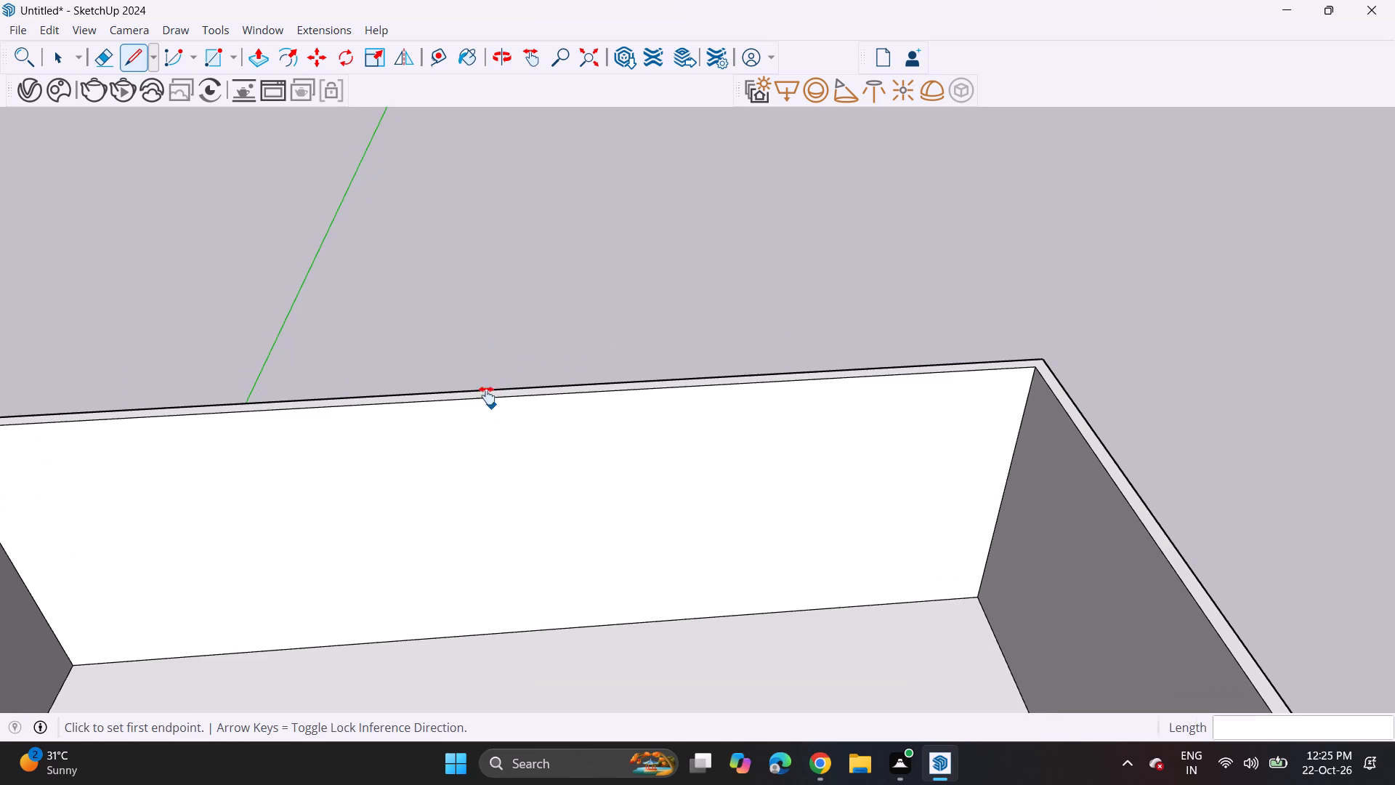
{"action": "middle_click_drag", "start_coordinate": [488, 399], "coordinate": [478, 208], "text": "shift"}
{"action": "scroll", "coordinate": [467, 241], "scroll_direction": "down", "scroll_amount": 5}
{"action": "middle_click_drag", "start_coordinate": [470, 225], "coordinate": [484, 408]}
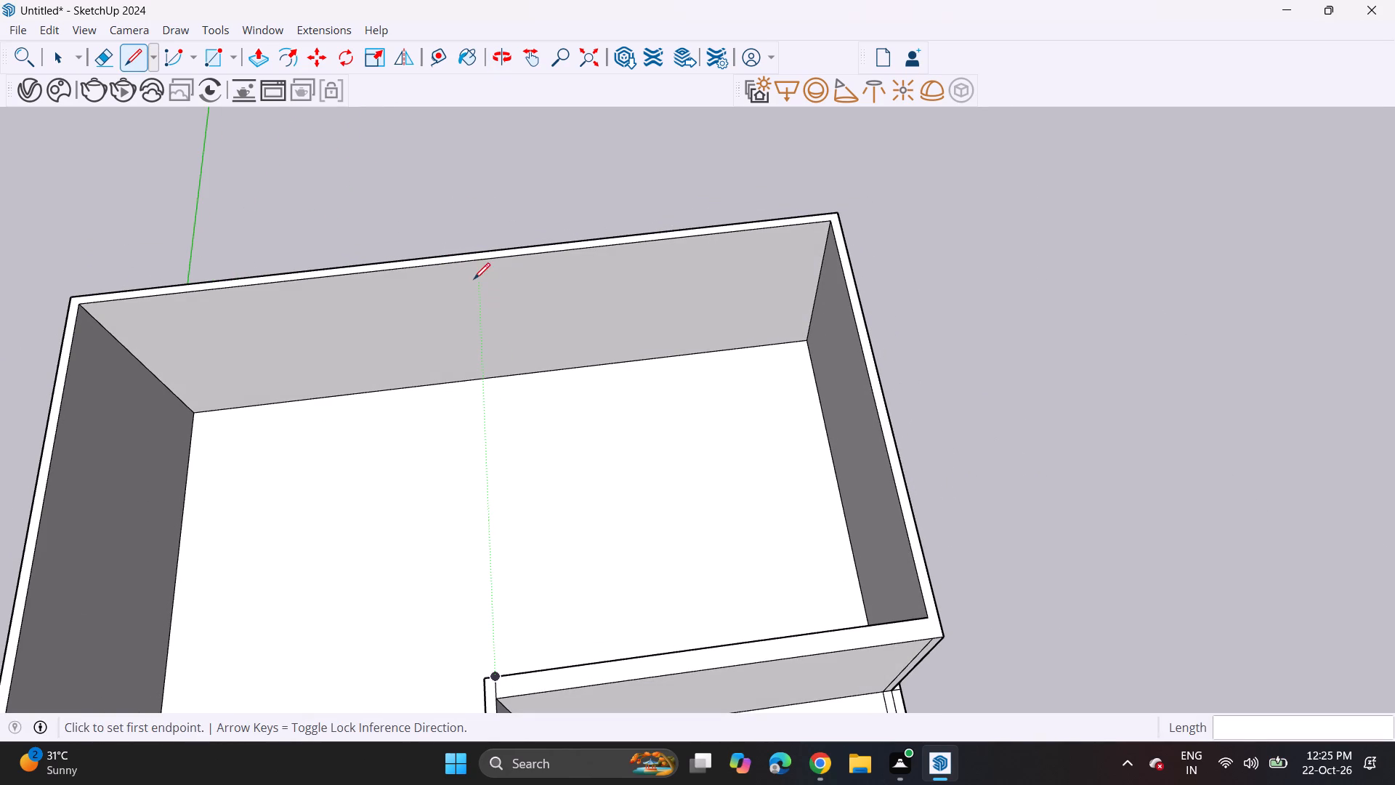
{"action": "left_click", "coordinate": [476, 260]}
{"action": "left_click", "coordinate": [477, 251]}
Push/Pull the wall top of the portion beside the balcony recess up another 10'.
{"action": "middle_click_drag", "start_coordinate": [506, 414], "coordinate": [437, 235]}
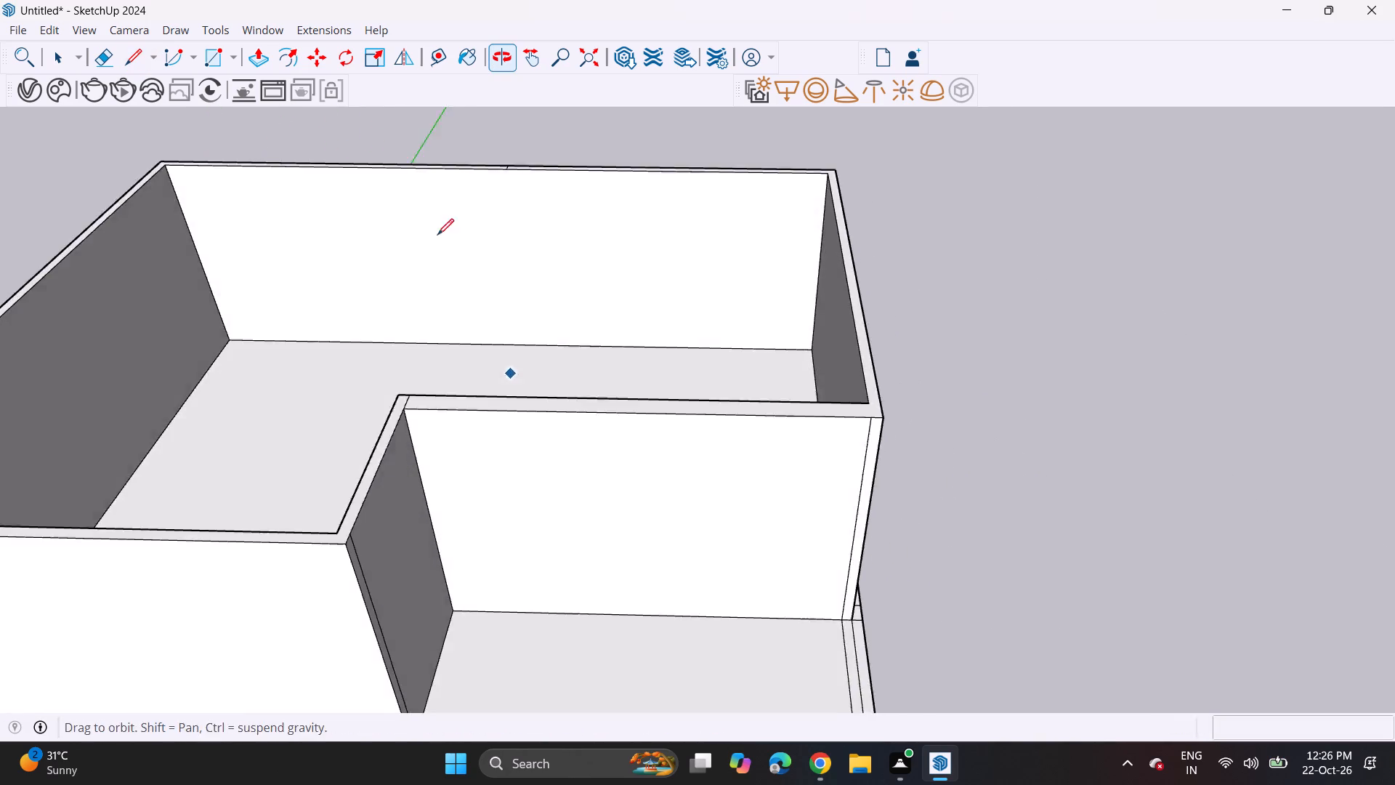
{"action": "middle_click_drag", "start_coordinate": [437, 235], "coordinate": [438, 237]}
{"action": "scroll", "coordinate": [366, 291], "scroll_direction": "down", "scroll_amount": 6}
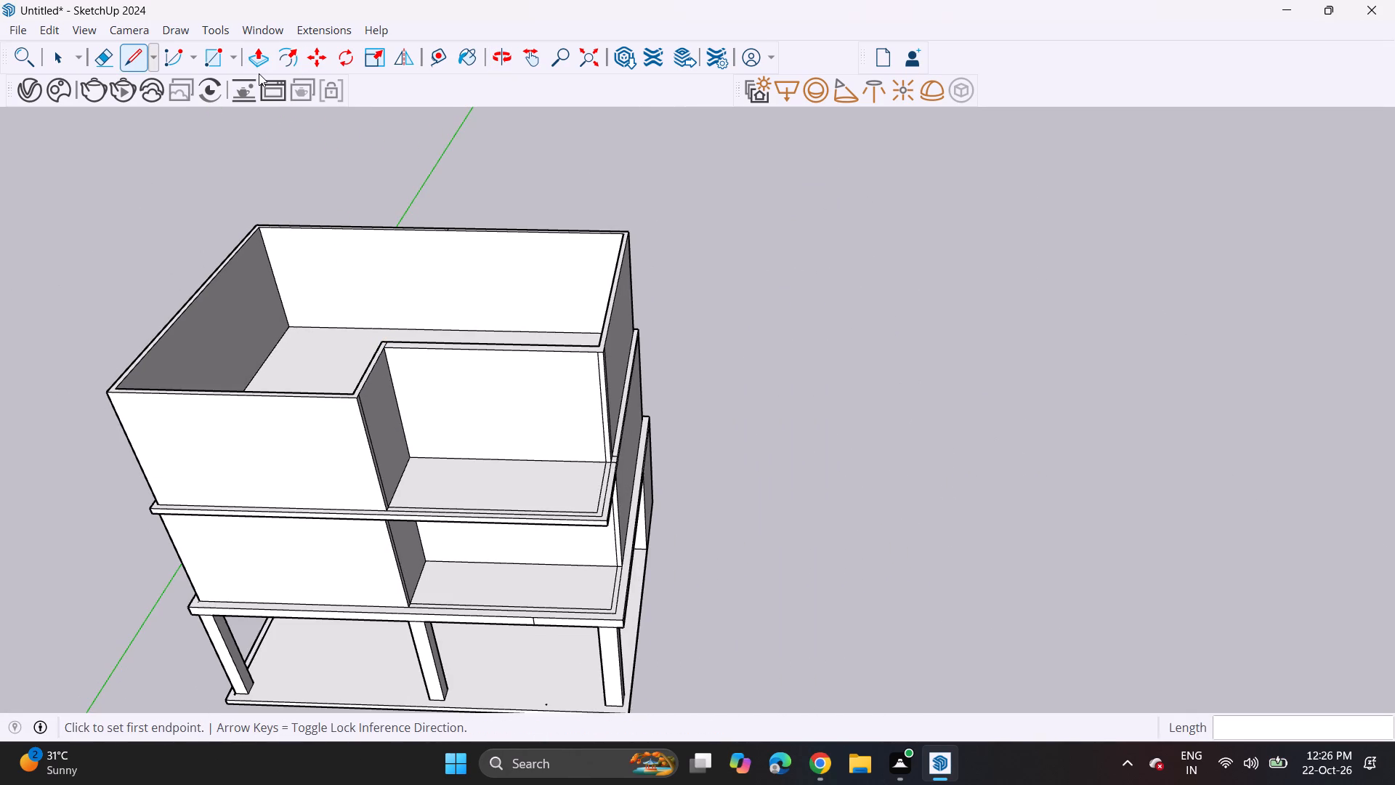
{"action": "left_click", "coordinate": [258, 70]}
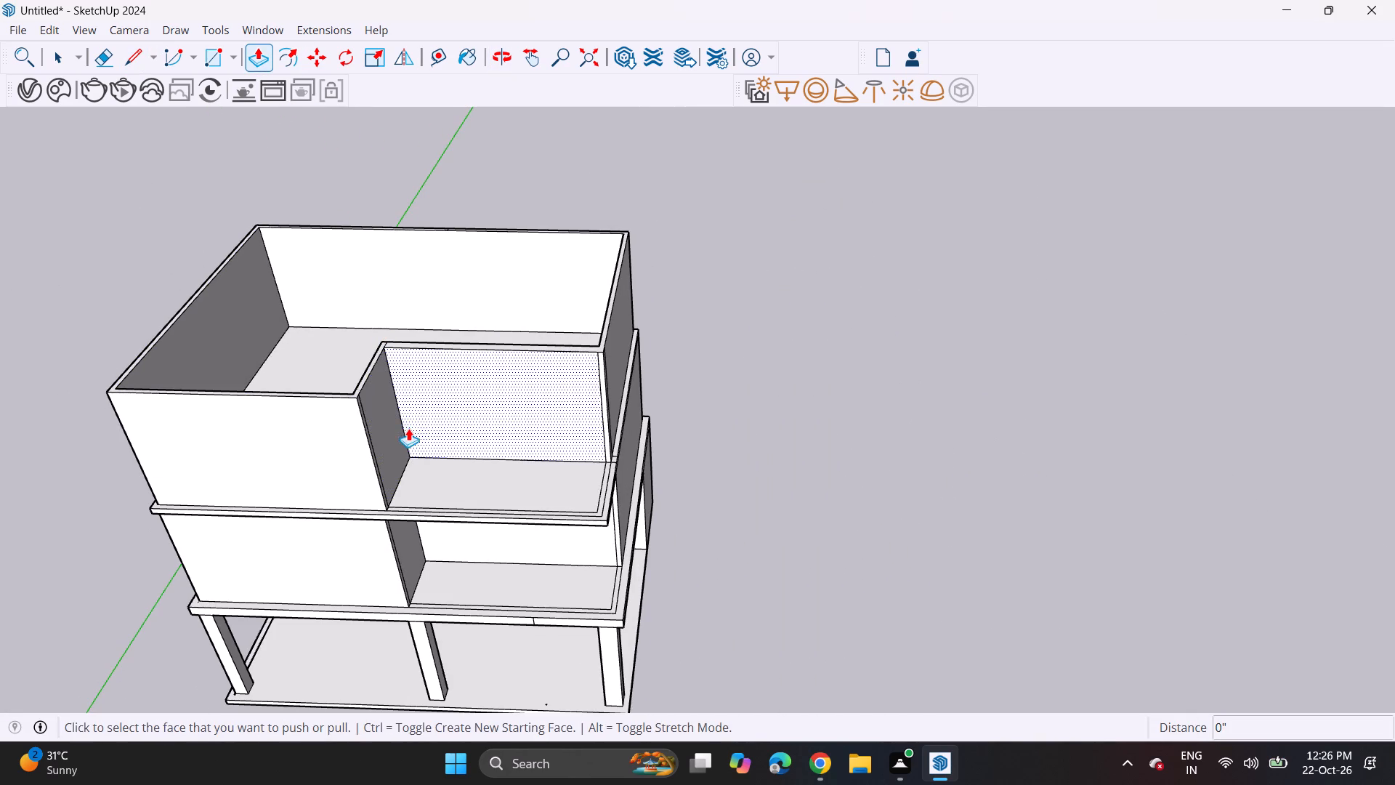
{"action": "left_click", "coordinate": [360, 381]}
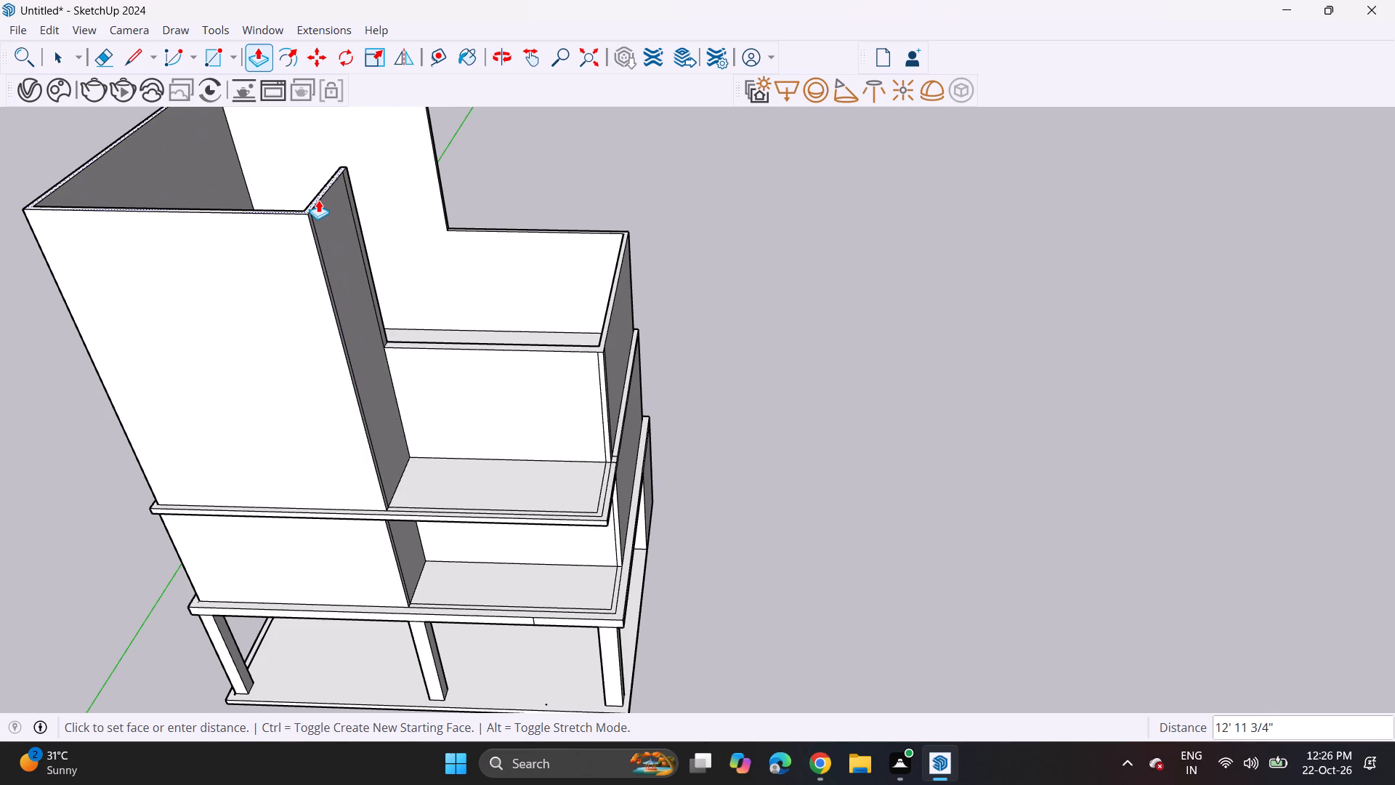
{"action": "type", "text": "10'"}
{"action": "key", "text": "Return"}
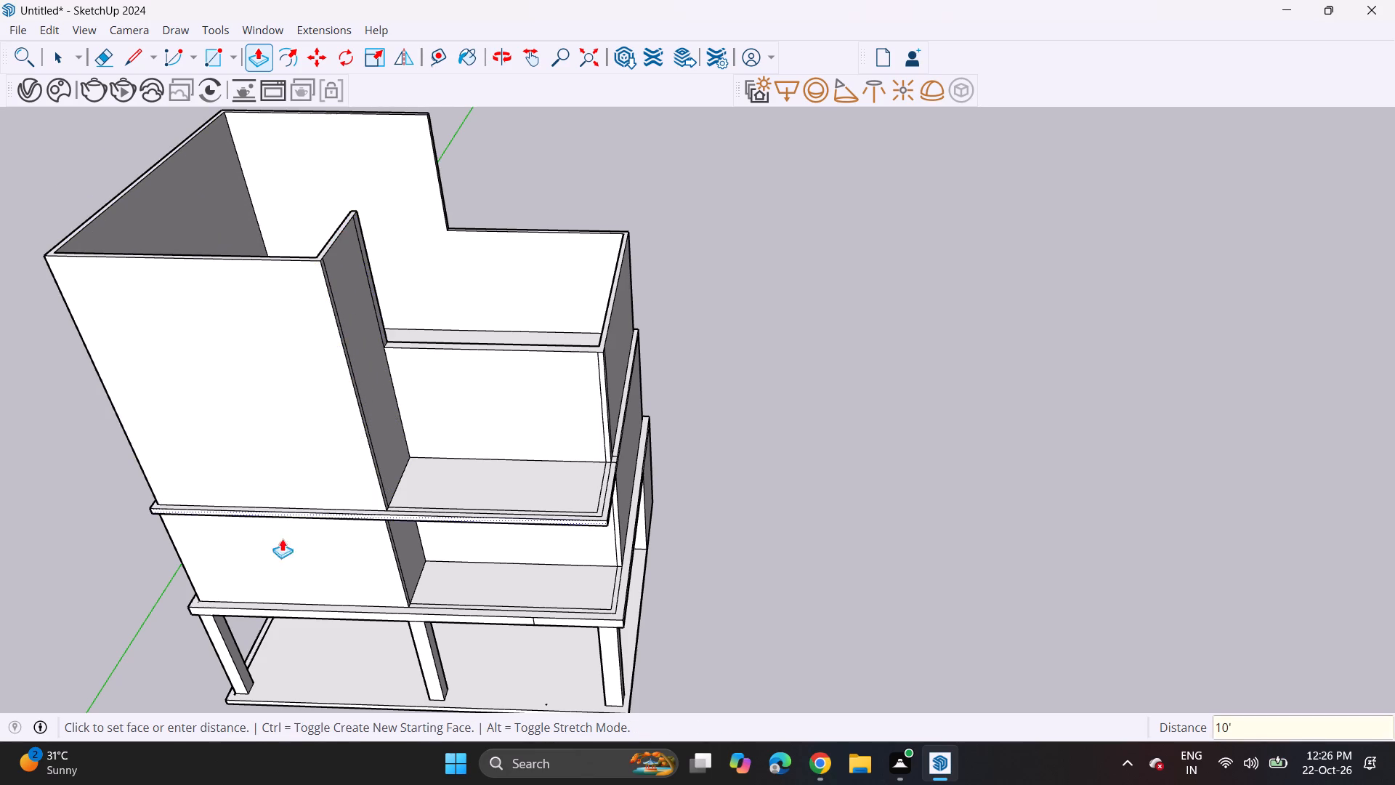
Extrude the lower wall top behind the balcony up about 11 15/16" as a separate band.
{"action": "middle_click_drag", "start_coordinate": [310, 325], "coordinate": [364, 206]}
{"action": "scroll", "coordinate": [385, 216], "scroll_direction": "down", "scroll_amount": 5}
{"action": "middle_click_drag", "start_coordinate": [349, 338], "coordinate": [394, 217]}
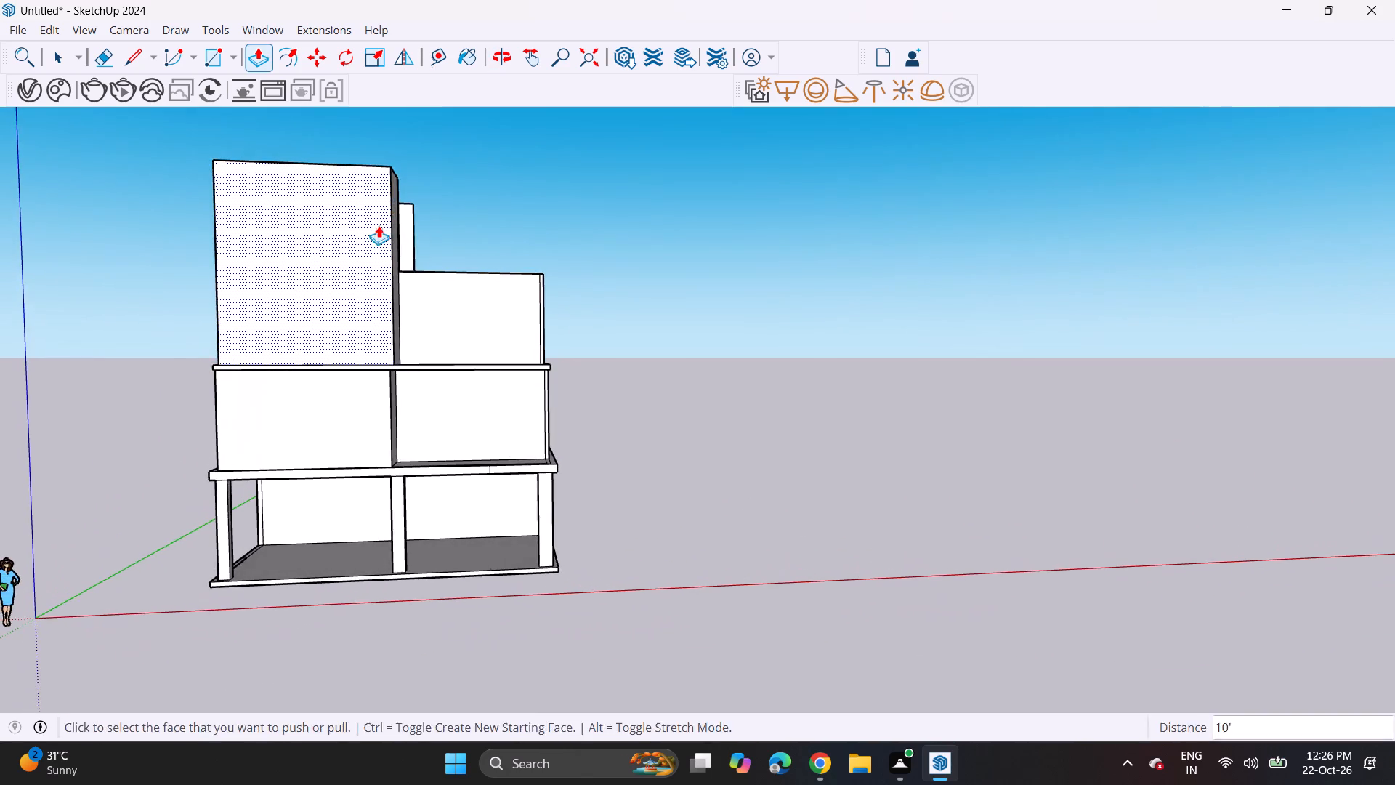
{"action": "middle_click_drag", "start_coordinate": [379, 225], "coordinate": [460, 231], "text": "shift"}
{"action": "middle_click_drag", "start_coordinate": [506, 271], "coordinate": [448, 260]}
{"action": "middle_click_drag", "start_coordinate": [541, 209], "coordinate": [434, 448]}
{"action": "scroll", "coordinate": [533, 270], "scroll_direction": "up", "scroll_amount": 5}
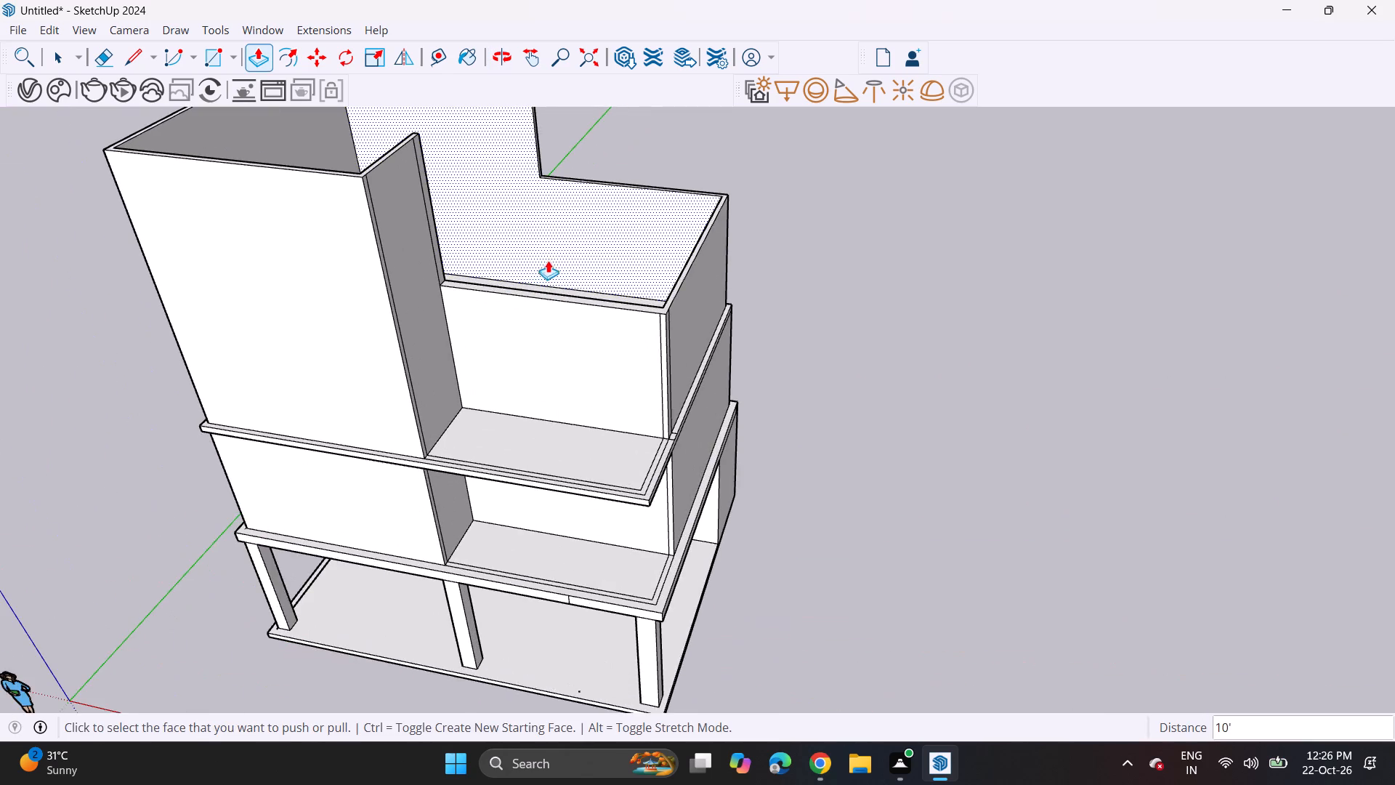
{"action": "middle_click_drag", "start_coordinate": [540, 267], "coordinate": [435, 385]}
{"action": "scroll", "coordinate": [511, 249], "scroll_direction": "up", "scroll_amount": 3}
{"action": "left_click", "coordinate": [437, 347]}
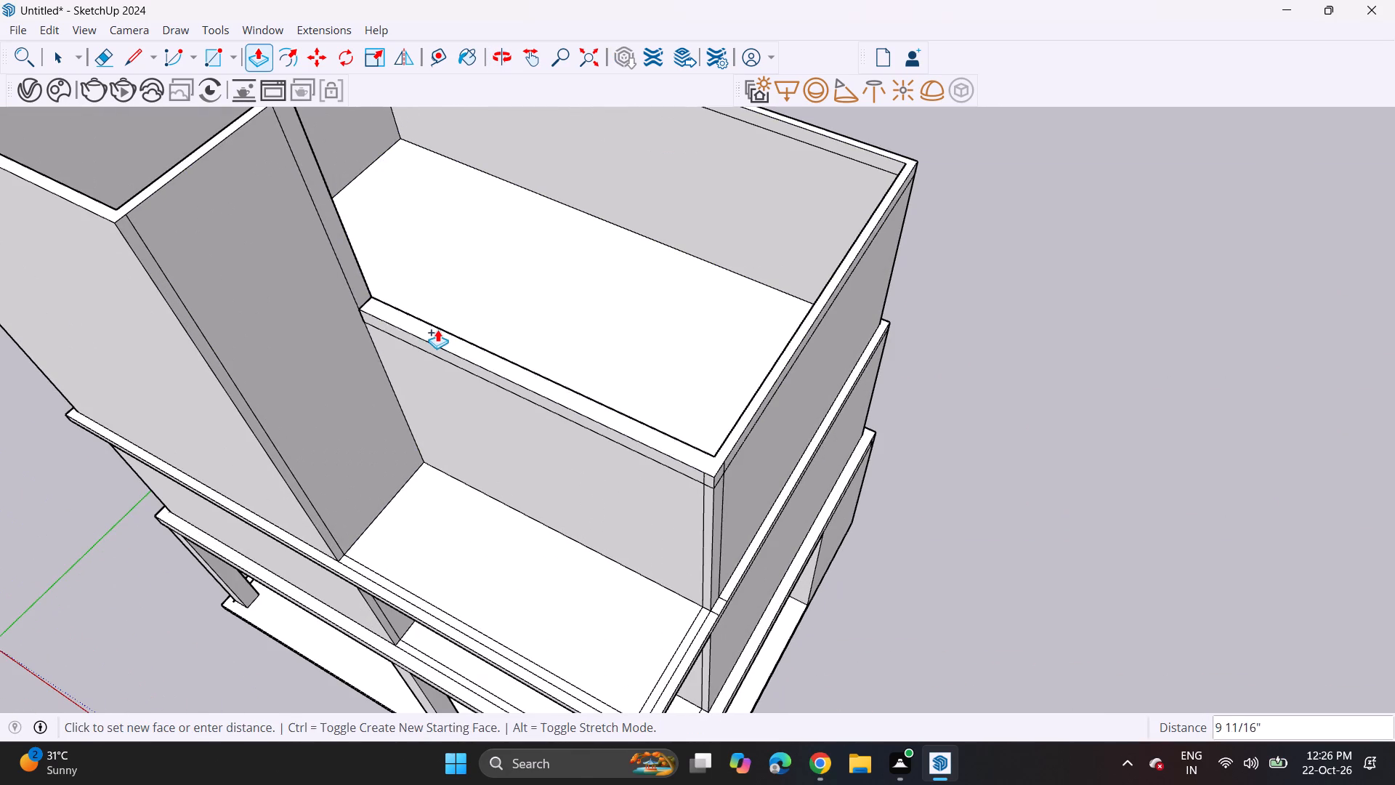
{"action": "left_click", "coordinate": [437, 329]}
Extrude the new band's inner face about 17' 3 5/16" across to the rear wall to form the lower roof slab.
{"action": "middle_click_drag", "start_coordinate": [611, 257], "coordinate": [105, 230]}
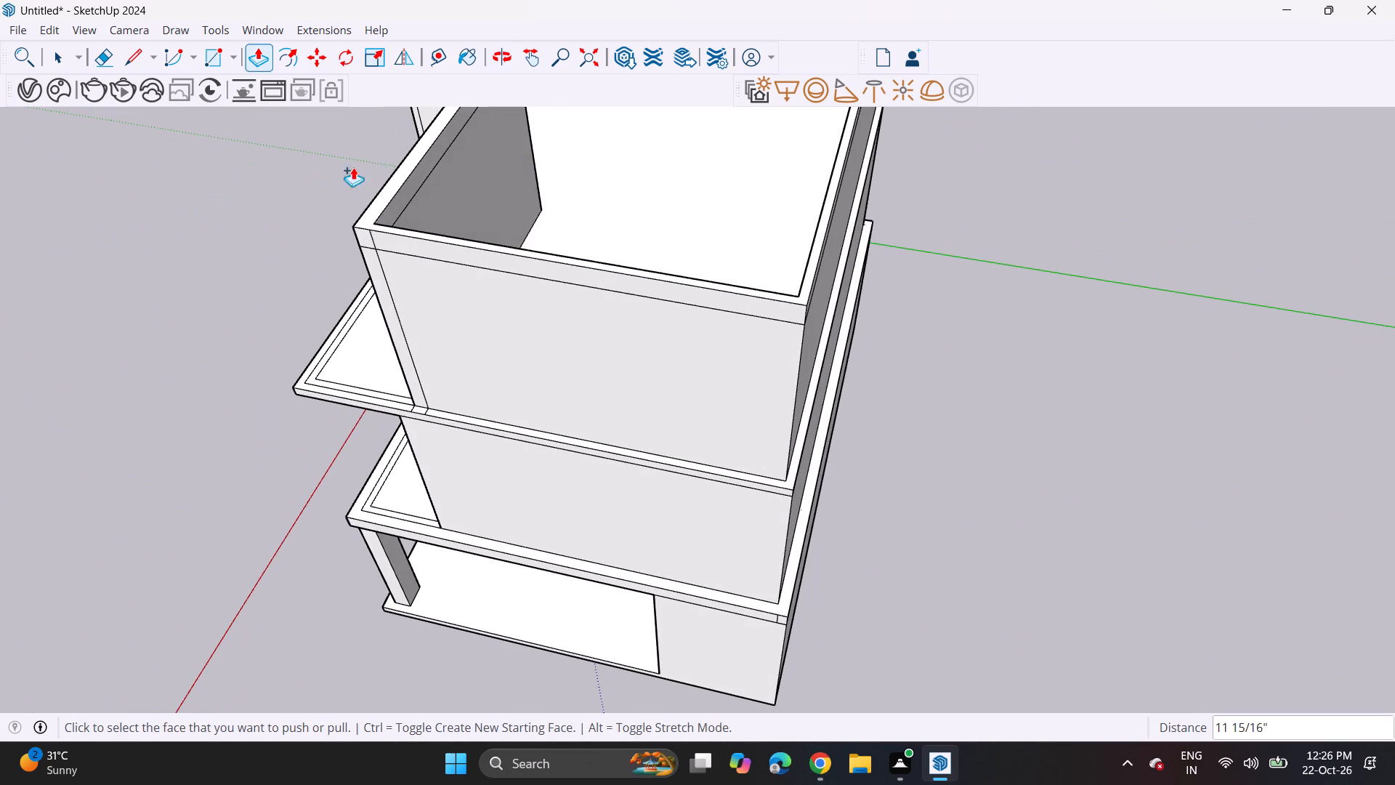
{"action": "left_click", "coordinate": [420, 188]}
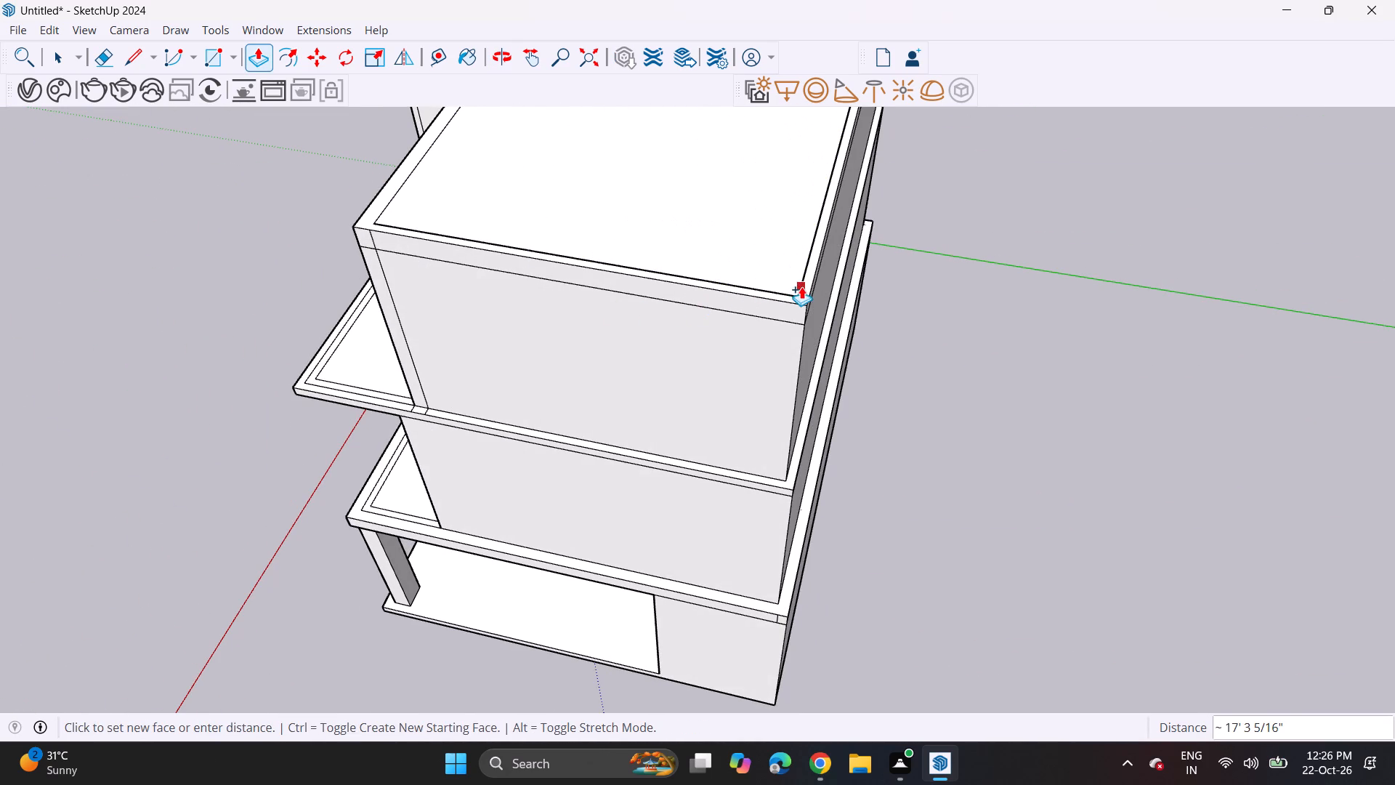
{"action": "left_click", "coordinate": [801, 286]}
Draw a vertical 10' line on the upper balcony's back wall near the recess corner, from the roof band down to the floor.
{"action": "middle_click_drag", "start_coordinate": [312, 254], "coordinate": [963, 57]}
{"action": "scroll", "coordinate": [769, 220], "scroll_direction": "down", "scroll_amount": 2}
{"action": "middle_click_drag", "start_coordinate": [713, 220], "coordinate": [711, 220]}
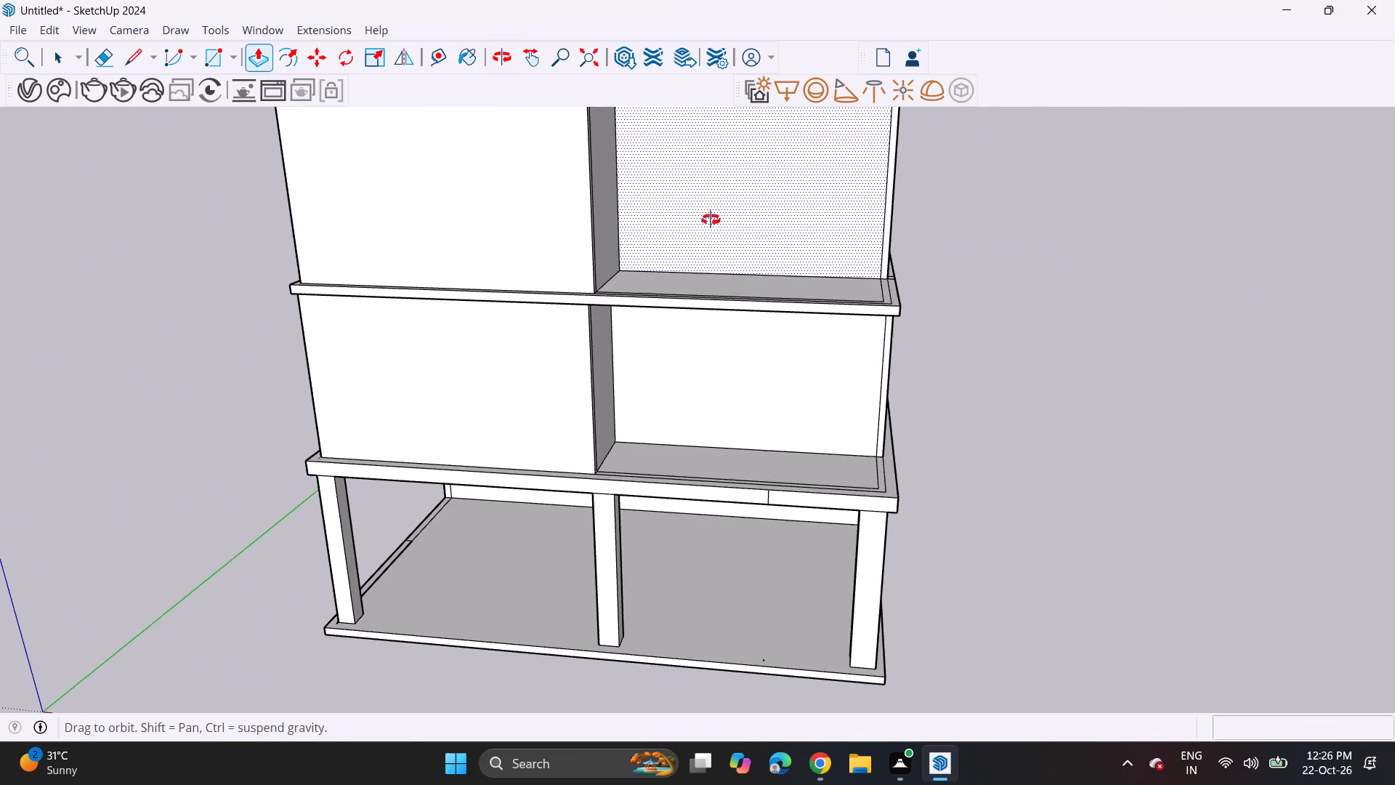
{"action": "middle_click_drag", "start_coordinate": [711, 220], "coordinate": [651, 490]}
{"action": "middle_click_drag", "start_coordinate": [642, 478], "coordinate": [680, 280]}
{"action": "middle_click_drag", "start_coordinate": [648, 296], "coordinate": [676, 329]}
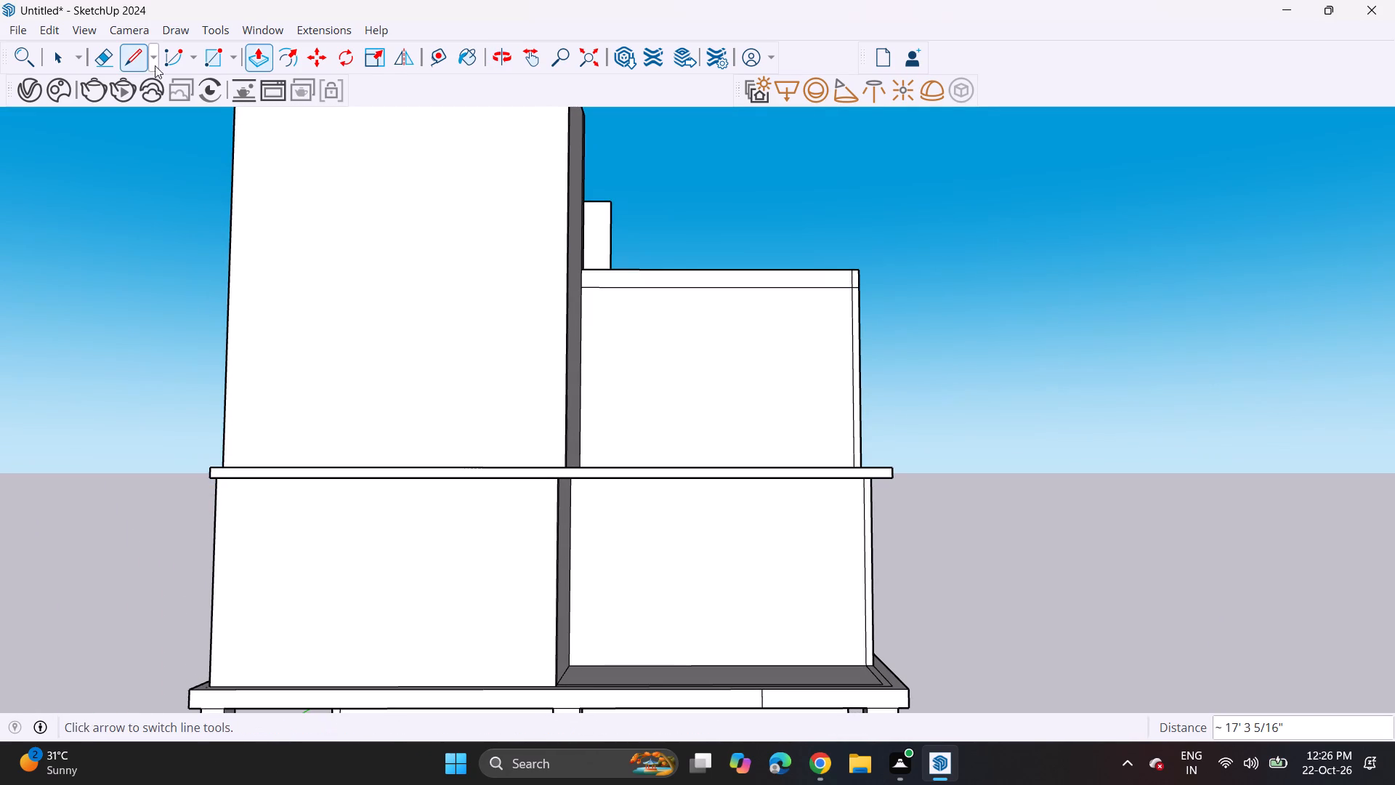
{"action": "left_click", "coordinate": [132, 69]}
{"action": "scroll", "coordinate": [557, 341], "scroll_direction": "up", "scroll_amount": 3}
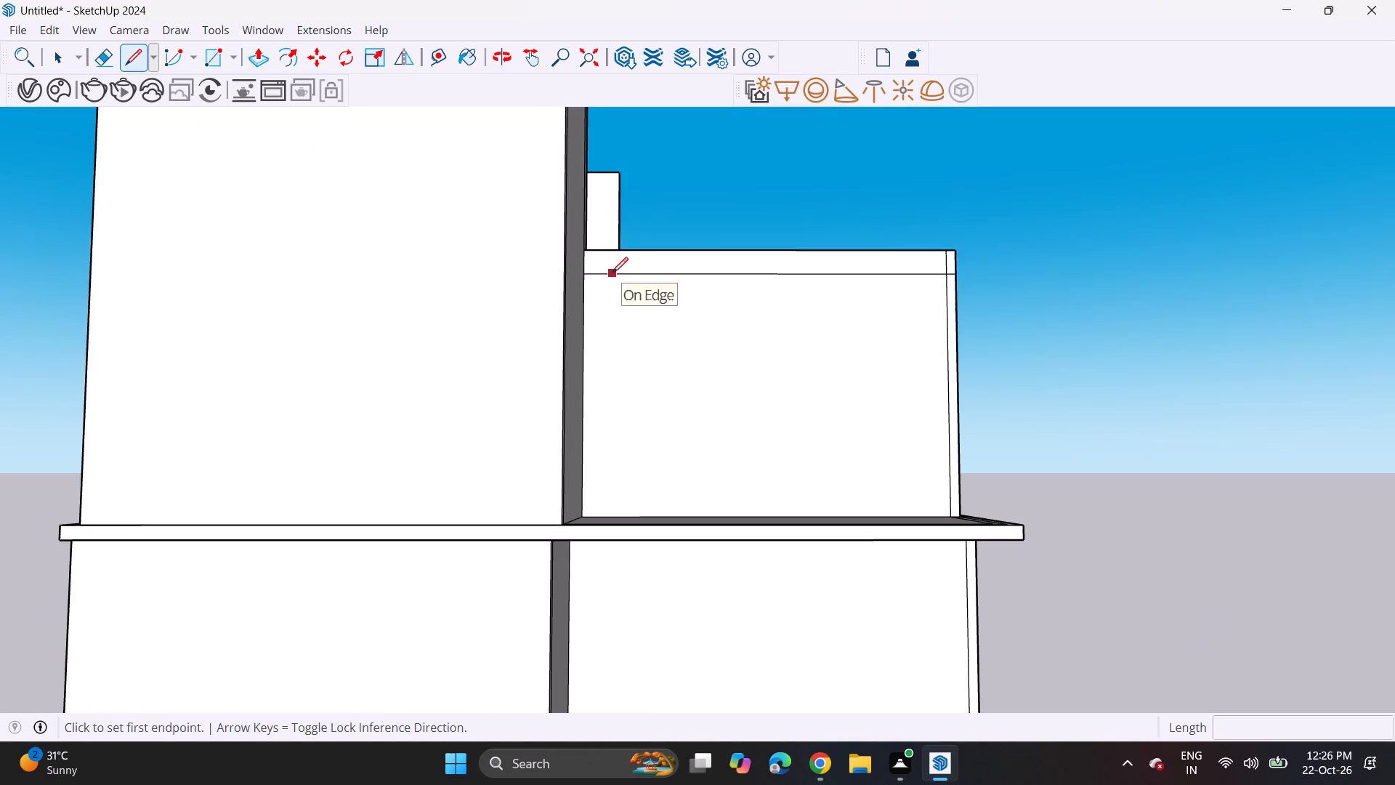
{"action": "left_click", "coordinate": [612, 273]}
{"action": "middle_click_drag", "start_coordinate": [610, 456], "coordinate": [617, 522]}
{"action": "left_click", "coordinate": [618, 548]}
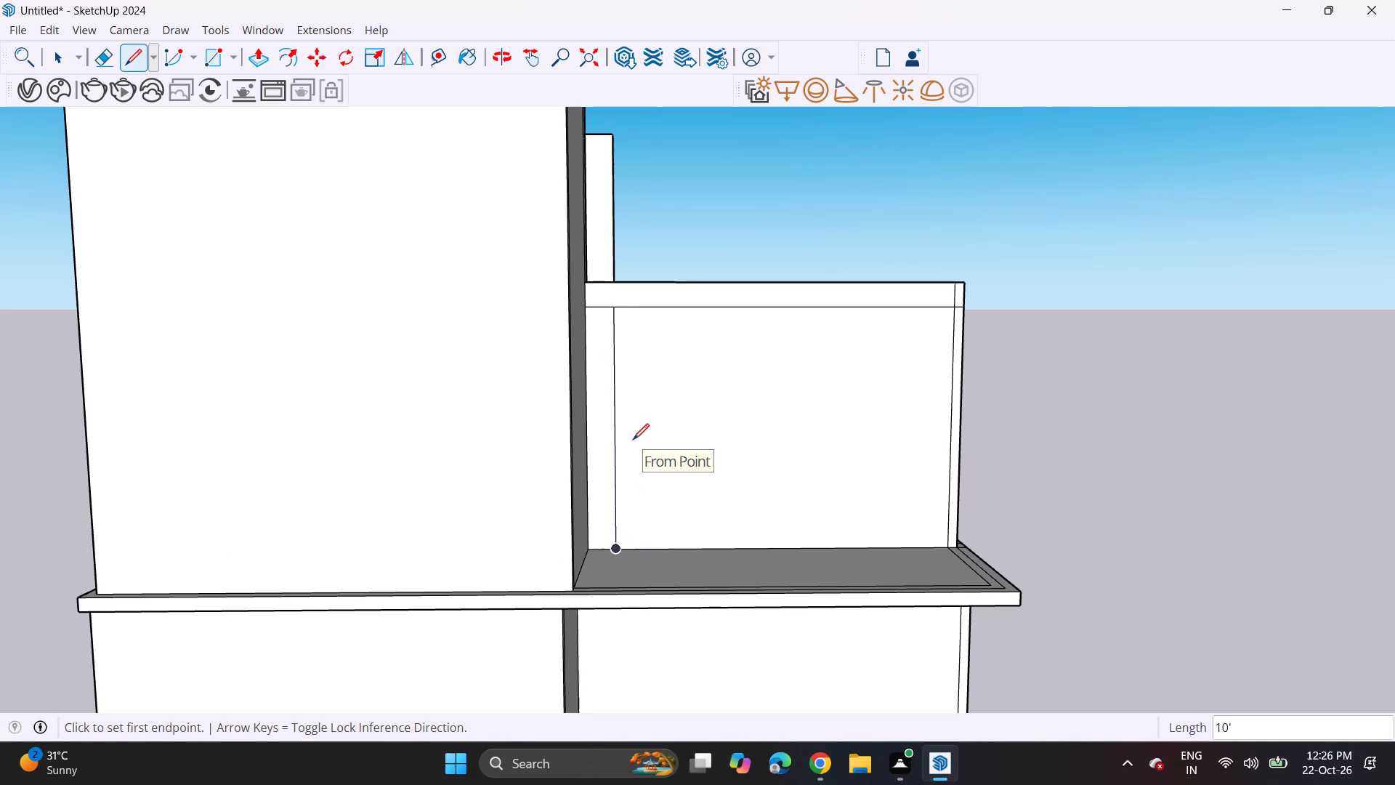
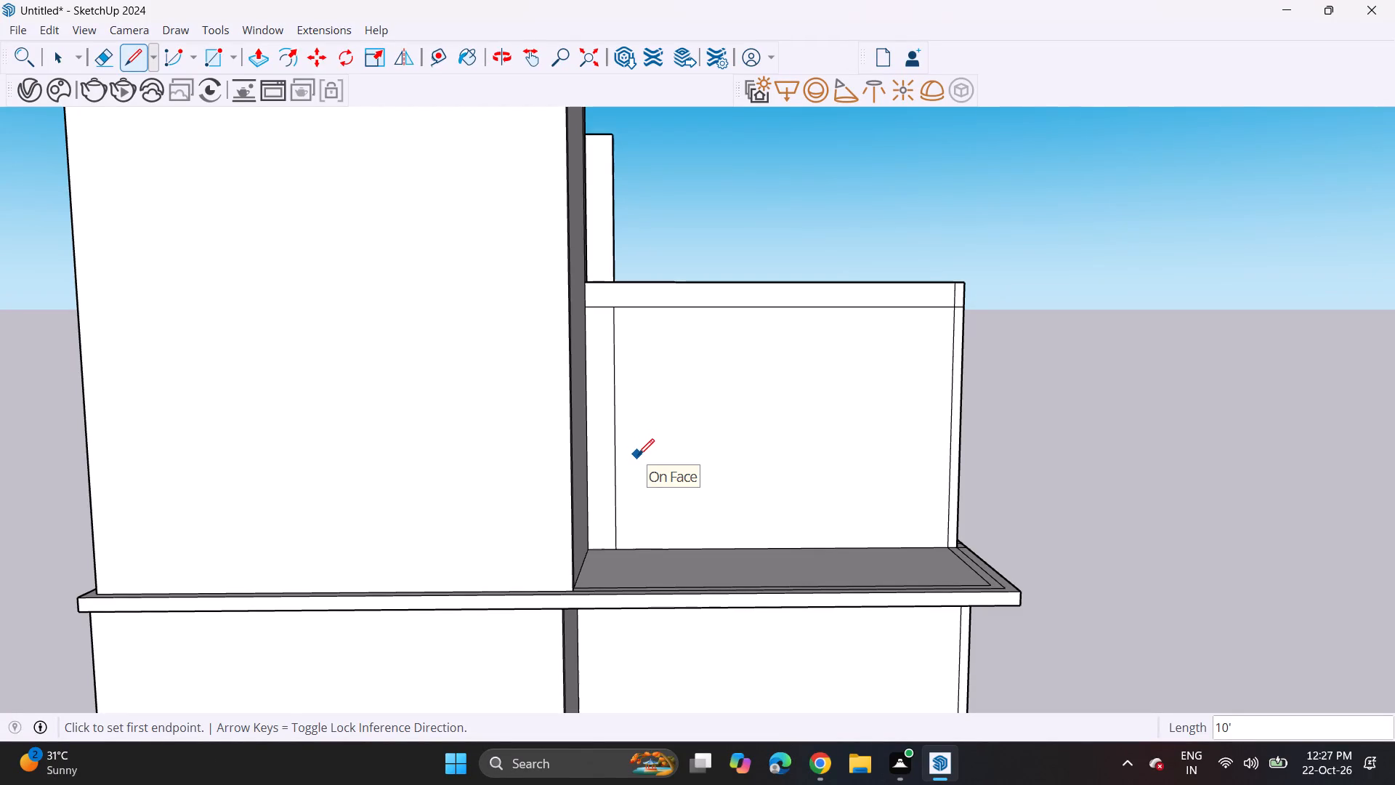
Push/Pull the narrow strip beside the upper balcony recess forward about 6' 4 3/16" to form a pillar reaching the slab edge.
{"action": "scroll", "coordinate": [630, 459], "scroll_direction": "down", "scroll_amount": 4}
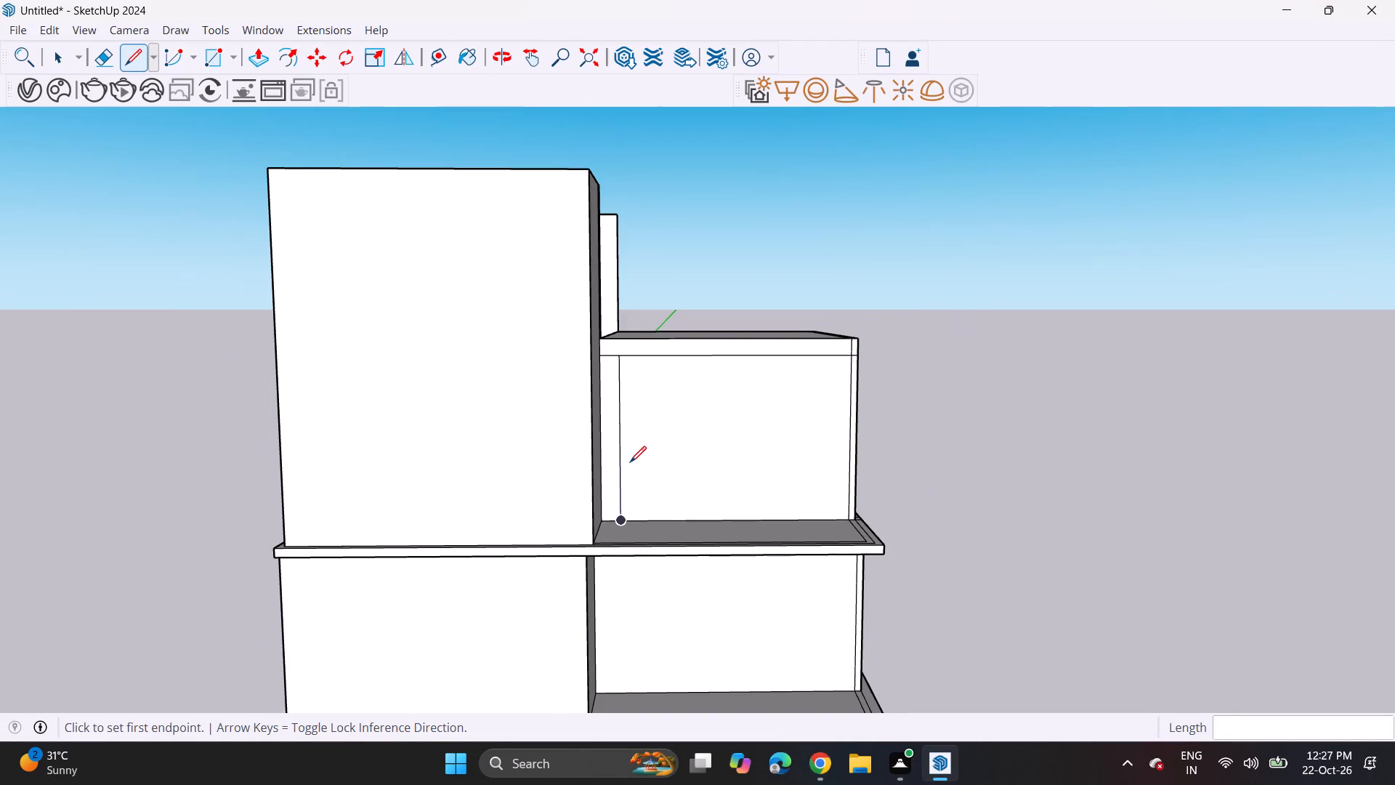
{"action": "scroll", "coordinate": [630, 478], "scroll_direction": "up", "scroll_amount": 4}
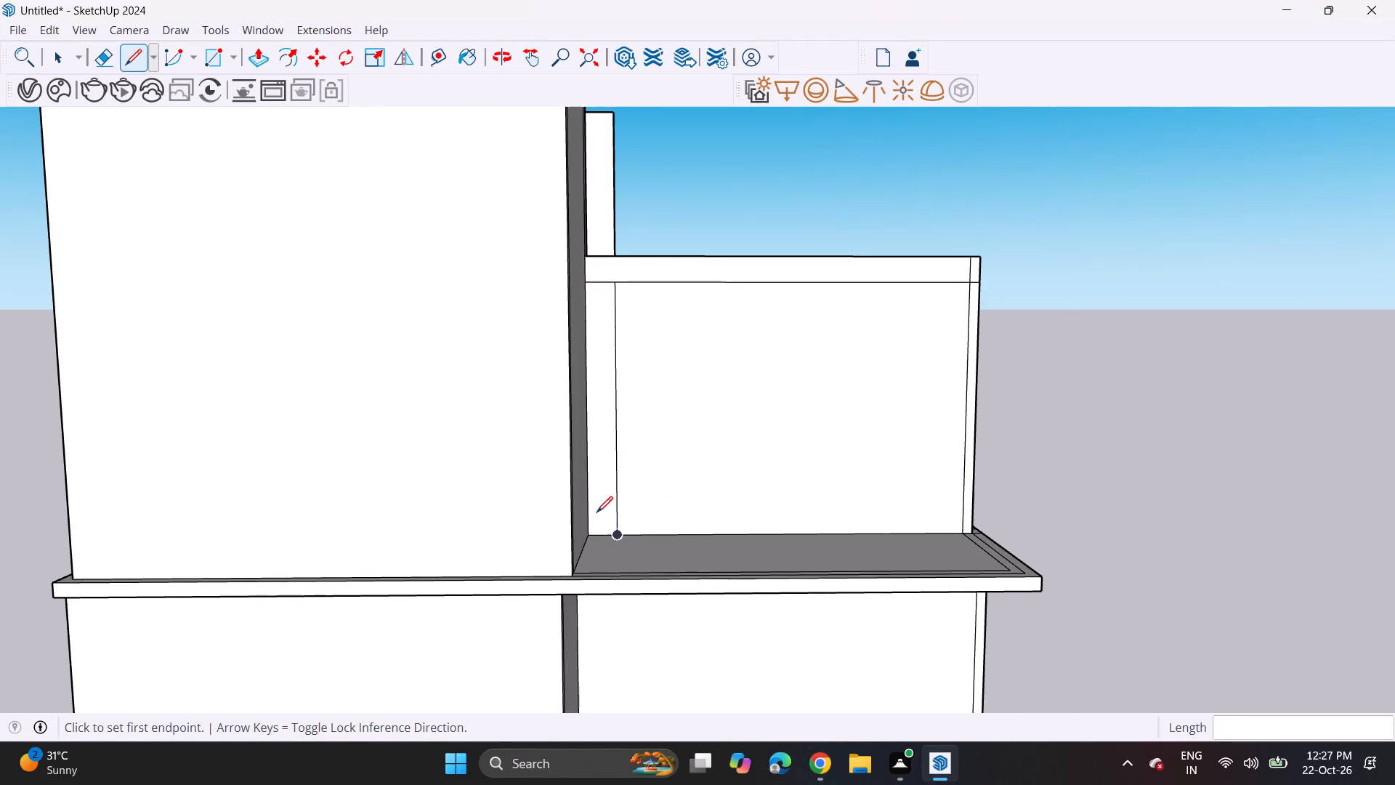
{"action": "scroll", "coordinate": [590, 515], "scroll_direction": "up", "scroll_amount": 2}
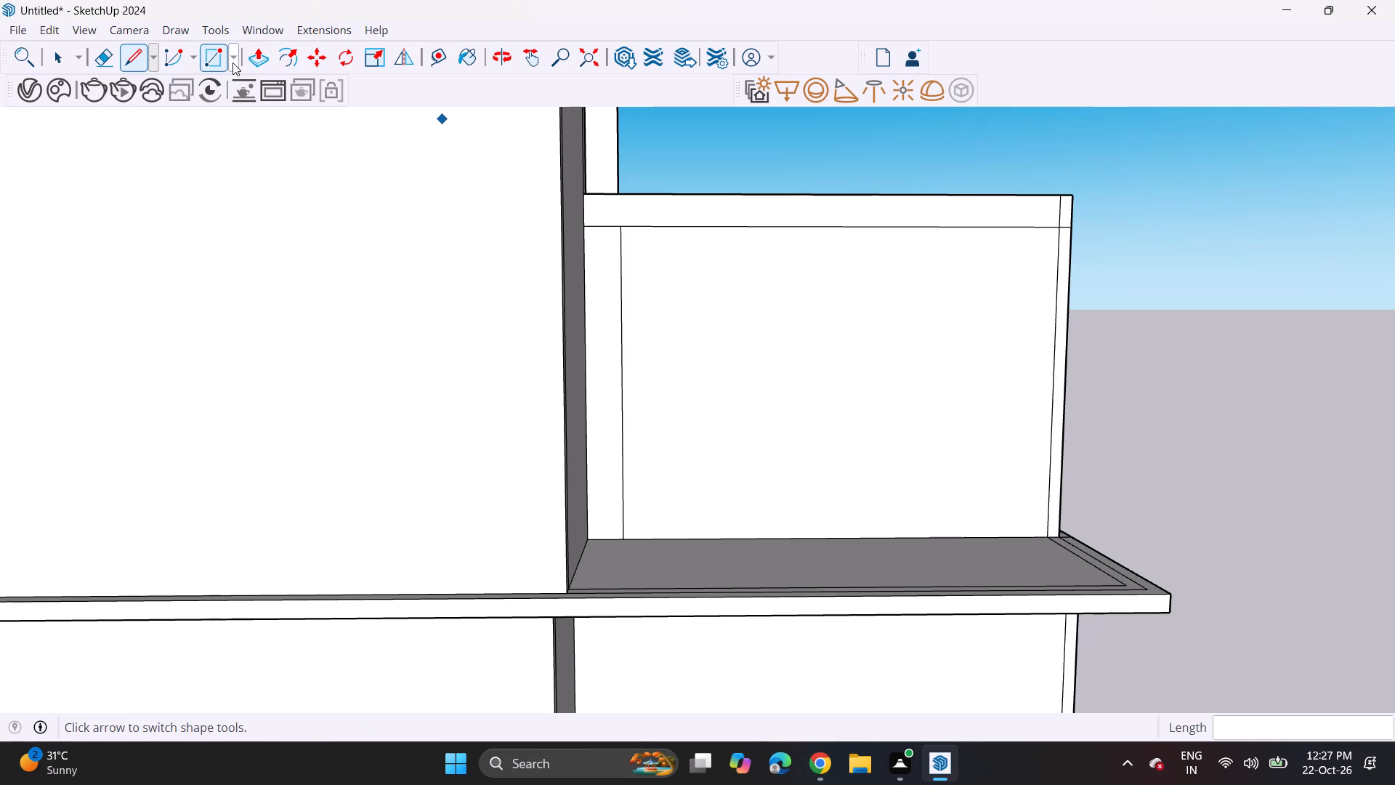
{"action": "left_click", "coordinate": [256, 62]}
{"action": "middle_click_drag", "start_coordinate": [499, 455], "coordinate": [471, 505]}
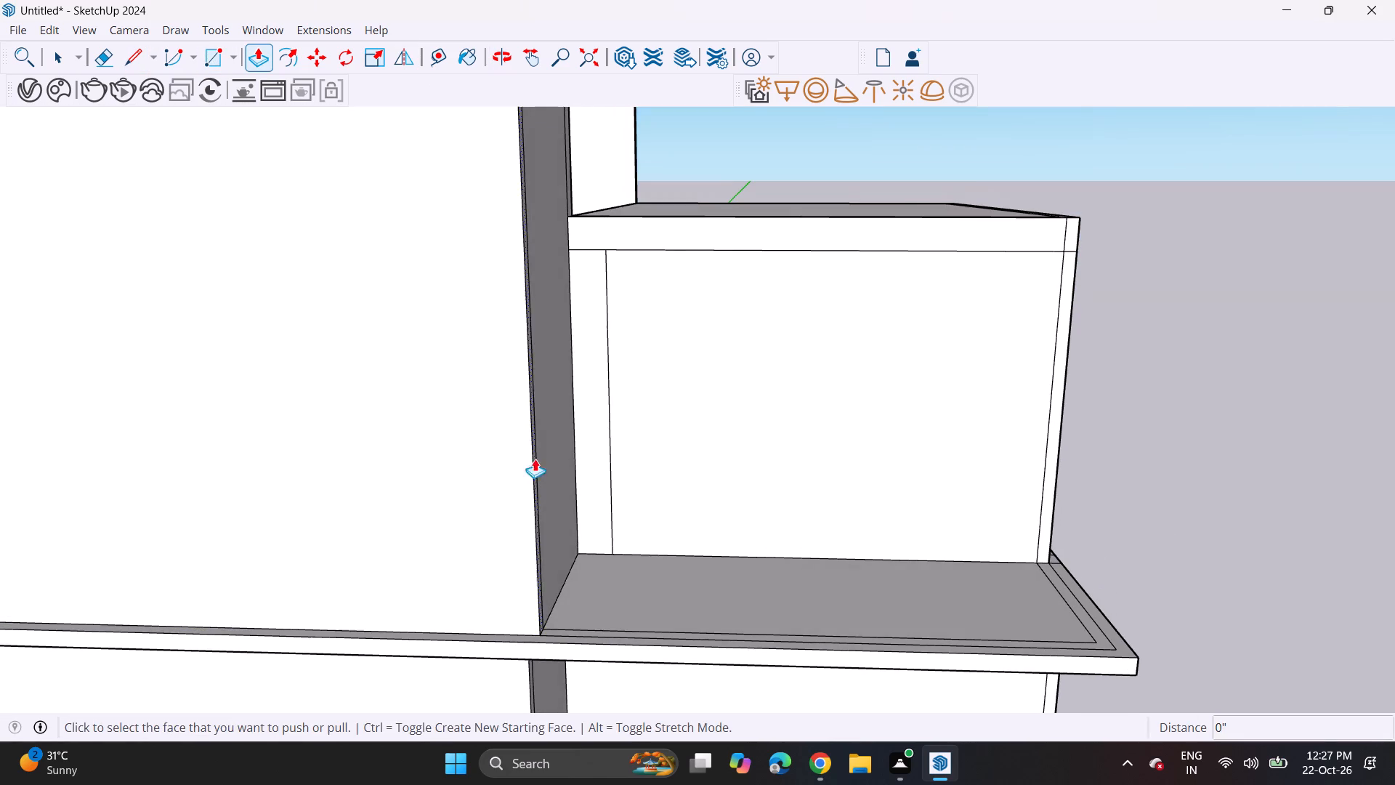
{"action": "left_click", "coordinate": [582, 443]}
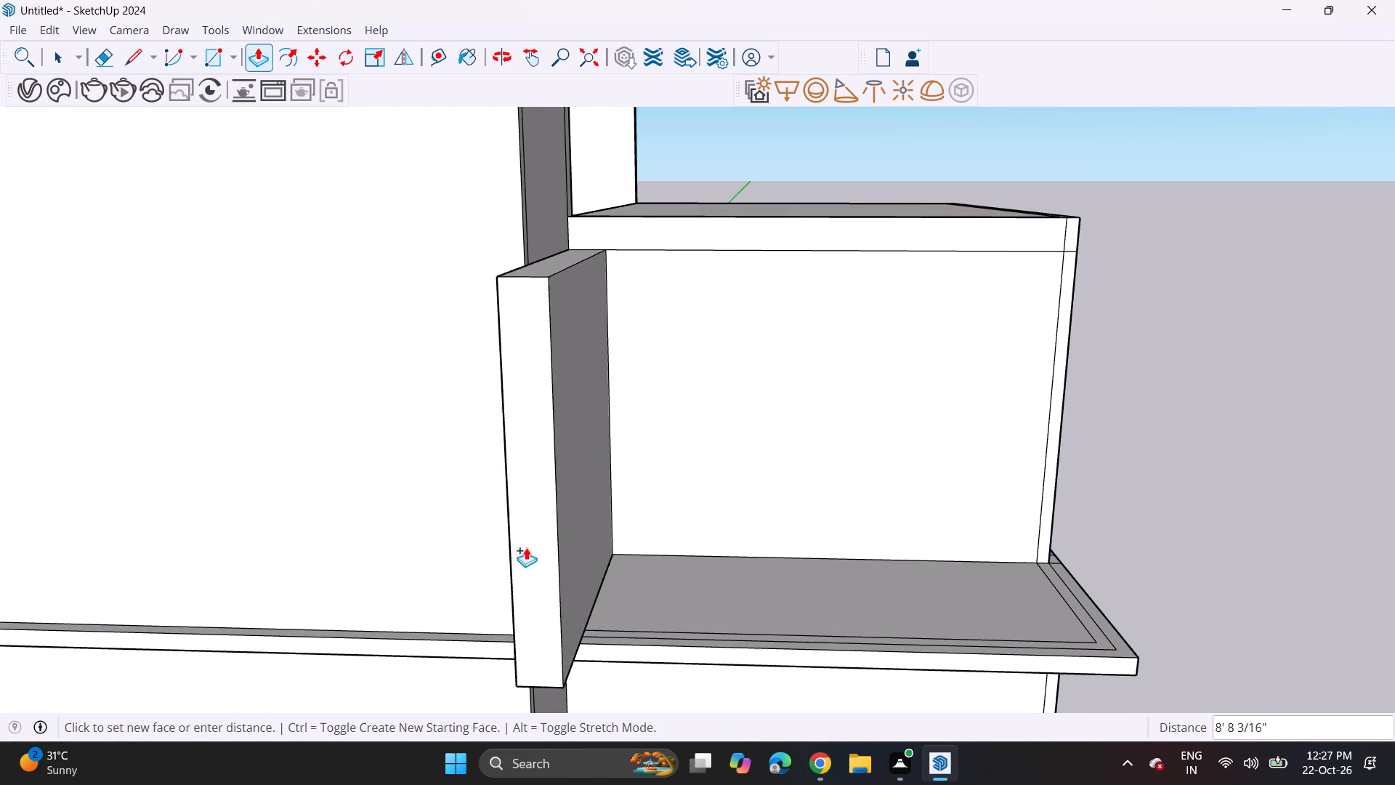
{"action": "left_click", "coordinate": [607, 647]}
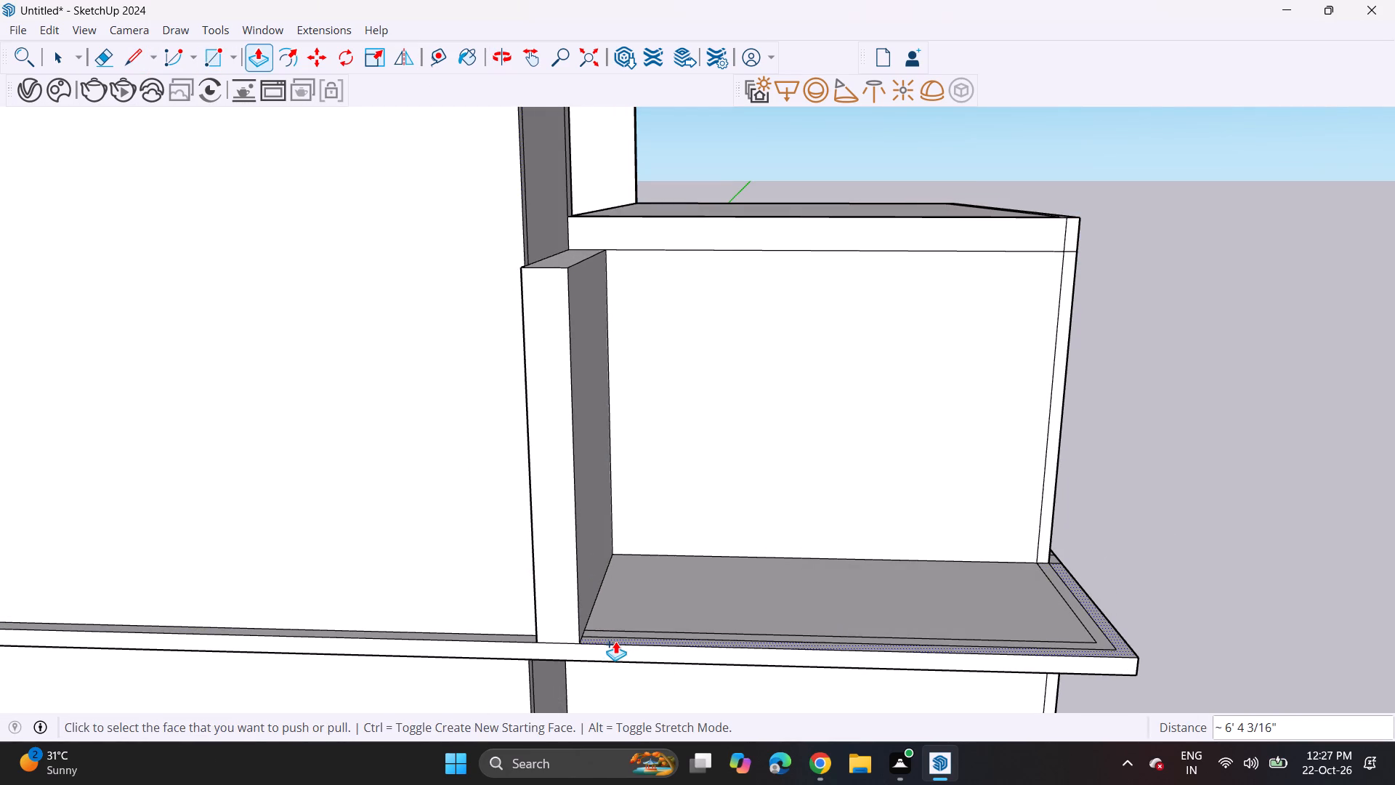
Raise the outer rim strip of the upper balcony floor about 1' 5" to form the parapet.
{"action": "left_click", "coordinate": [615, 641]}
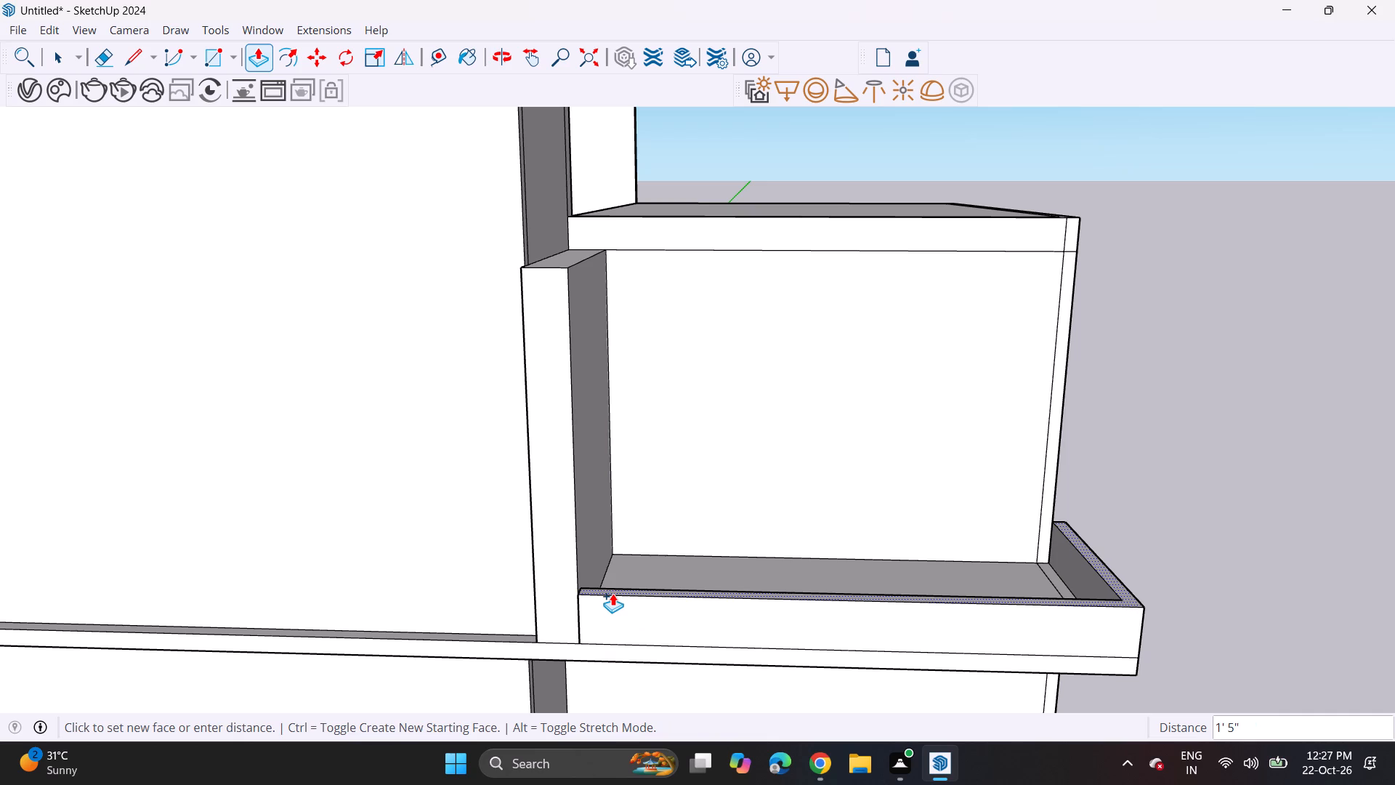
{"action": "left_click", "coordinate": [612, 593]}
Push/Pull the roof band's front face above the upper balcony forward until it is flush with the pillar's front face.
{"action": "middle_click_drag", "start_coordinate": [589, 263], "coordinate": [586, 230]}
{"action": "middle_click_drag", "start_coordinate": [576, 250], "coordinate": [576, 323]}
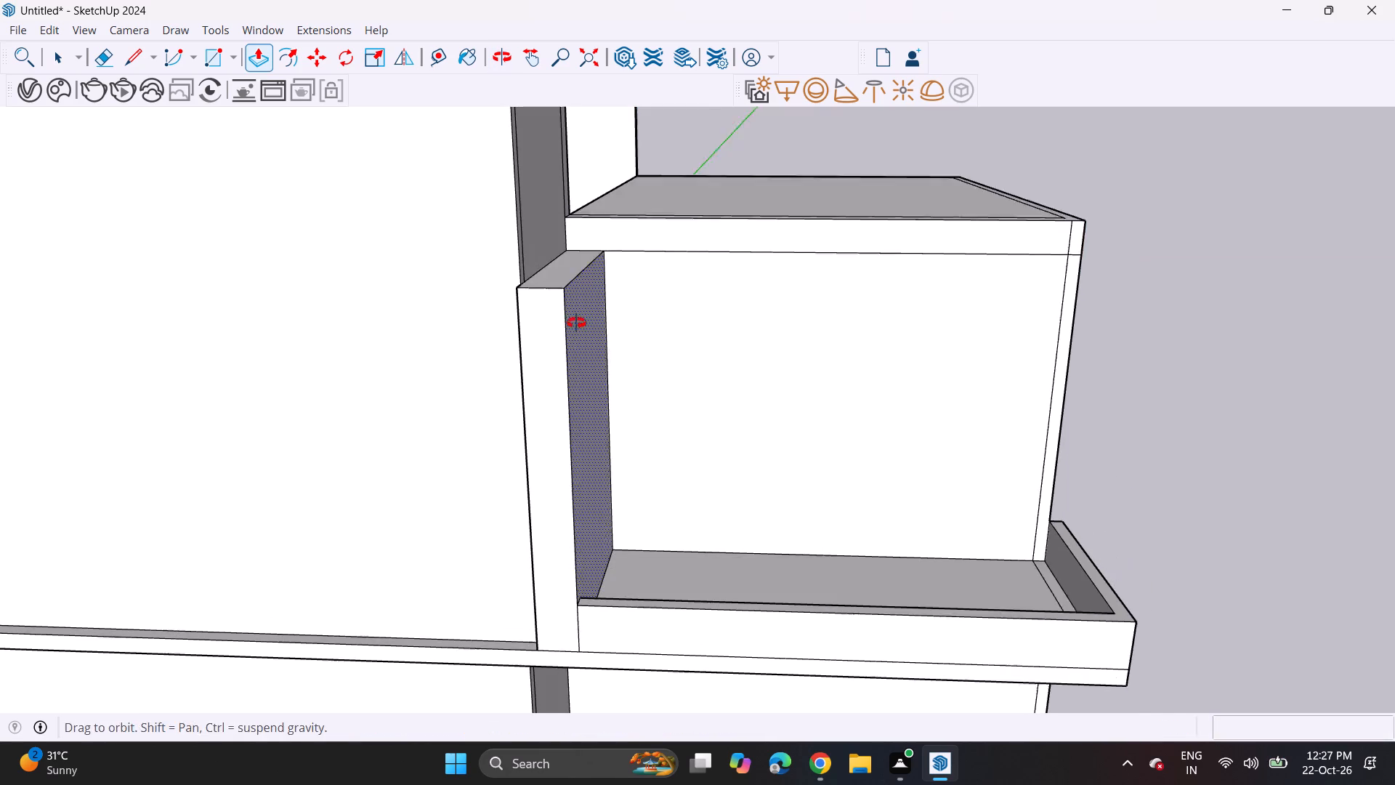
{"action": "middle_click_drag", "start_coordinate": [576, 323], "coordinate": [576, 324]}
{"action": "left_click", "coordinate": [604, 240]}
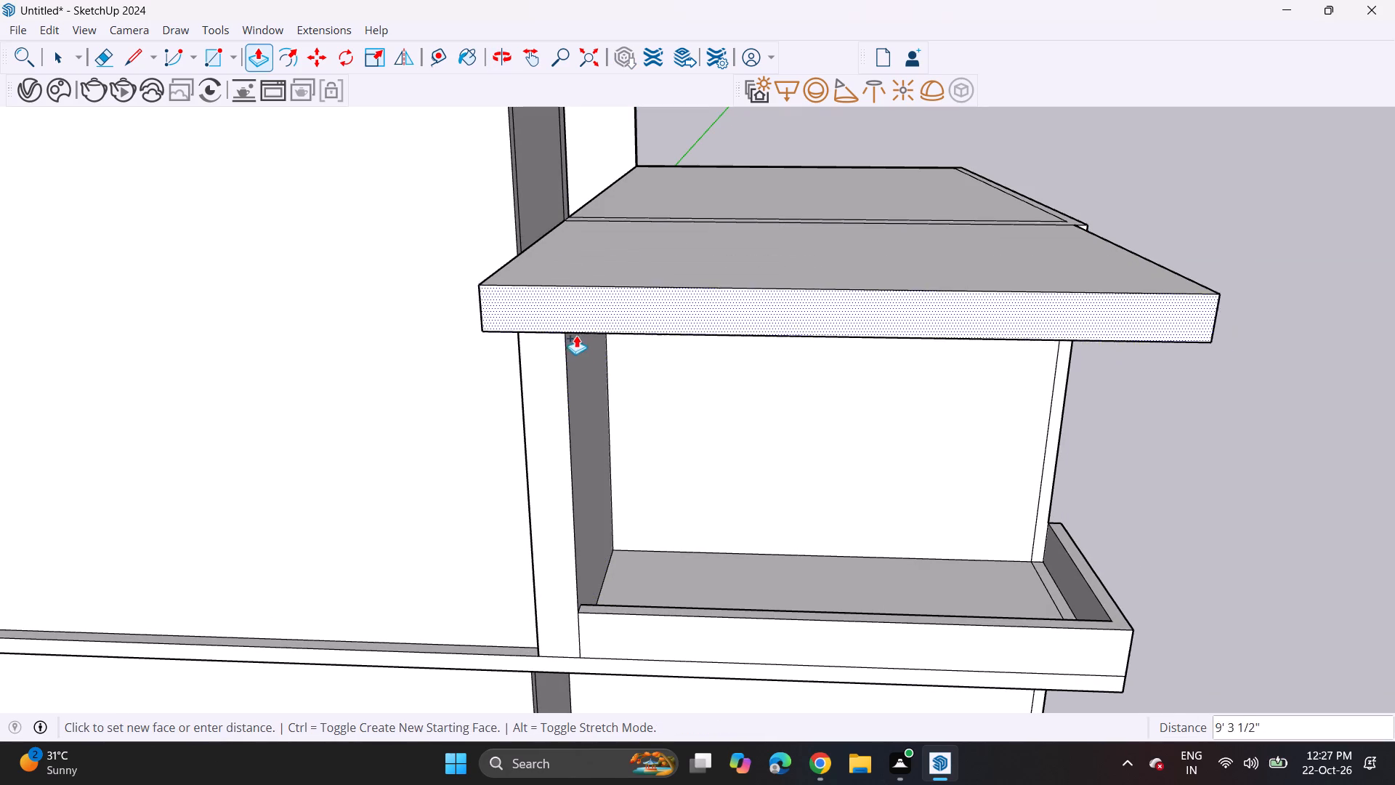
{"action": "middle_click_drag", "start_coordinate": [581, 354], "coordinate": [713, 309]}
{"action": "left_click", "coordinate": [674, 362]}
Push/Pull the top face of the projecting roof slab over the upper balcony by about 10 3/4".
{"action": "middle_click_drag", "start_coordinate": [698, 201], "coordinate": [519, 175]}
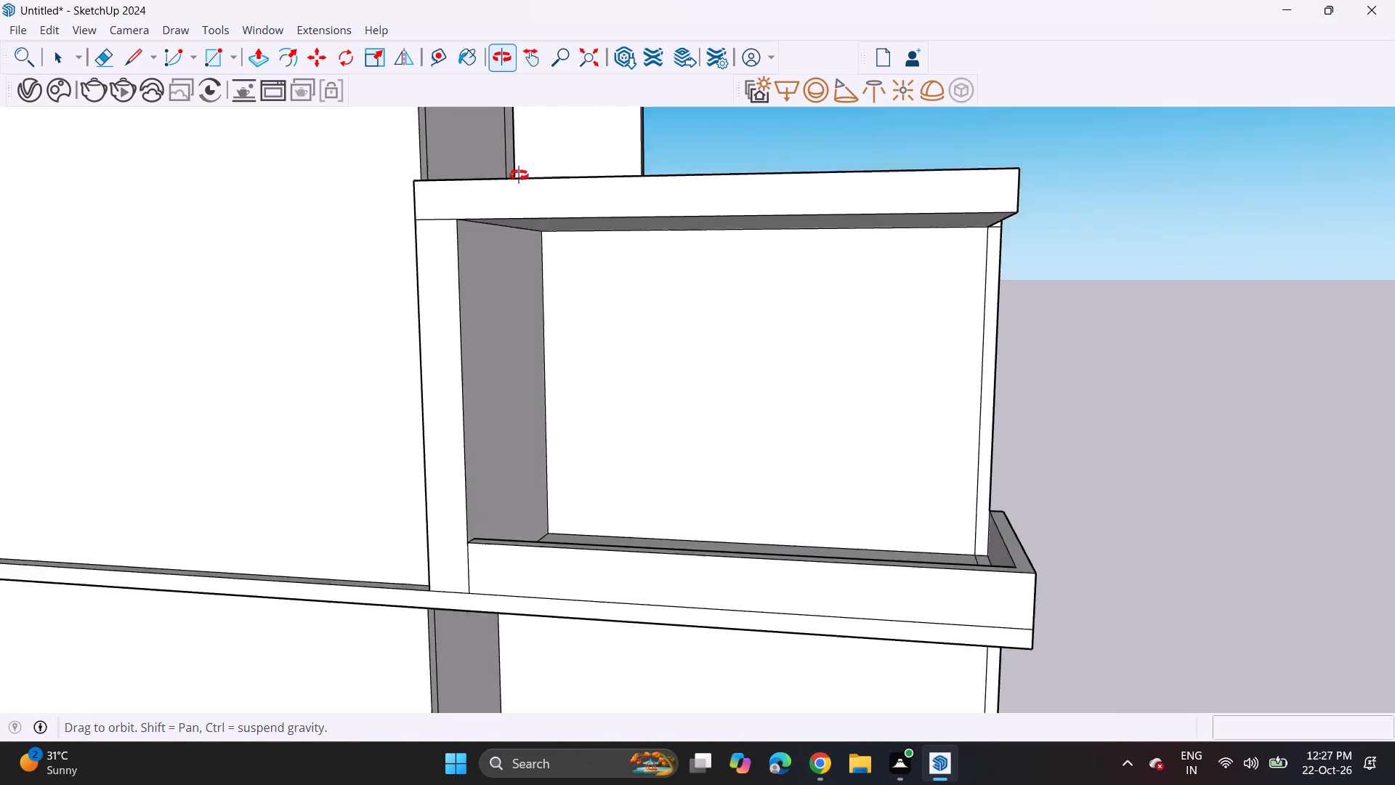
{"action": "middle_click_drag", "start_coordinate": [519, 175], "coordinate": [548, 269]}
{"action": "left_click", "coordinate": [559, 285]}
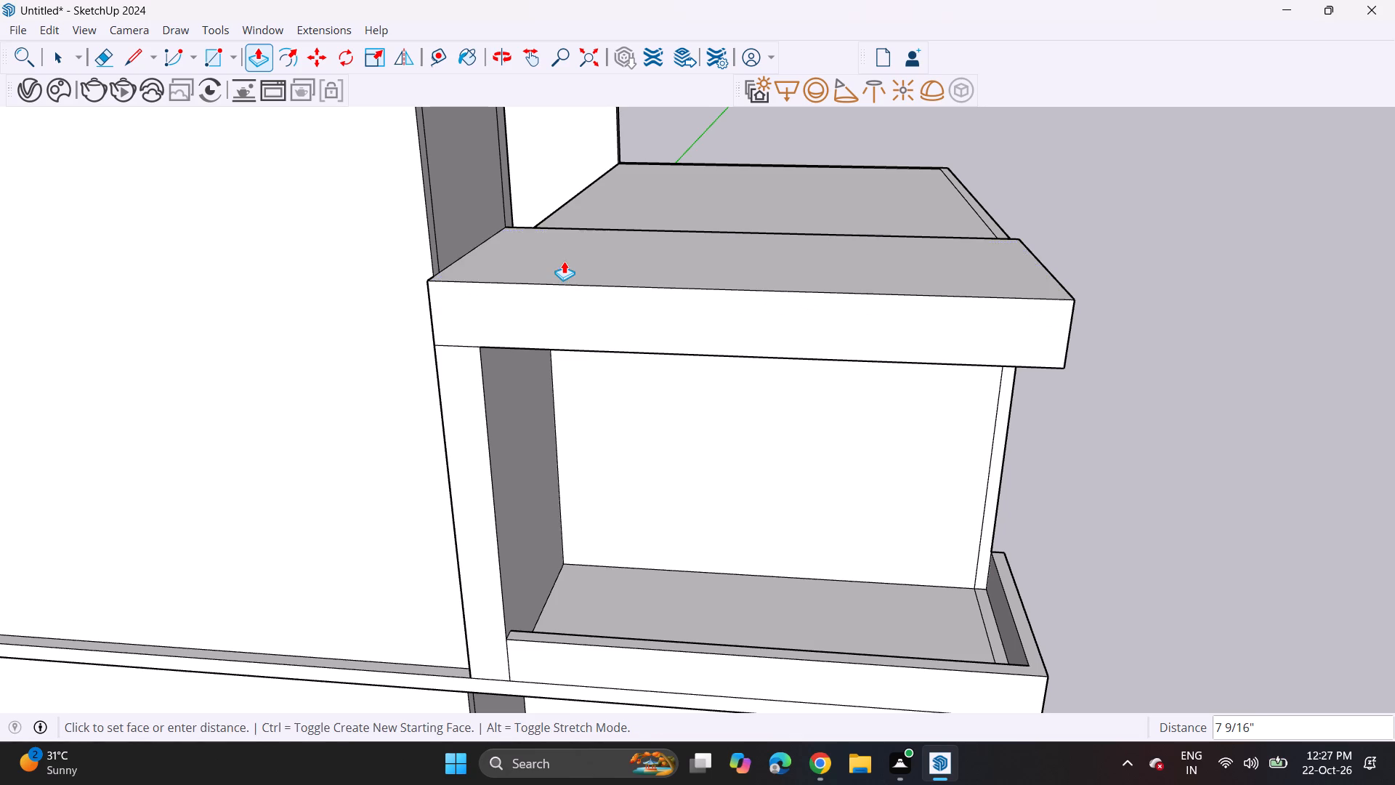
{"action": "left_click", "coordinate": [564, 251]}
Draw a line about 1' 1 7/8" across the pillar at parapet-top height and erase the vertical edge separating its base from the parapet.
{"action": "middle_click_drag", "start_coordinate": [554, 437], "coordinate": [626, 235]}
{"action": "scroll", "coordinate": [602, 267], "scroll_direction": "down", "scroll_amount": 7}
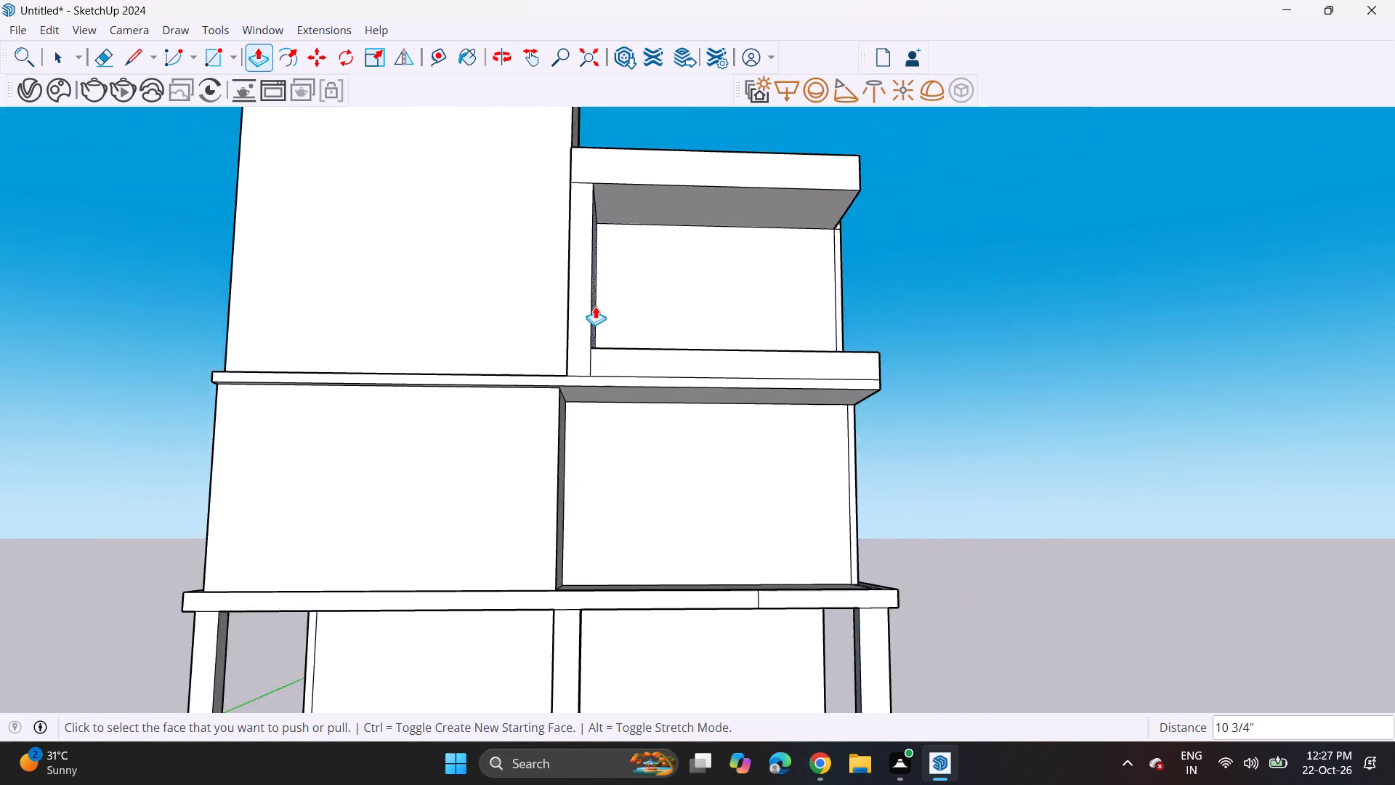
{"action": "scroll", "coordinate": [595, 306], "scroll_direction": "down", "scroll_amount": 2}
{"action": "middle_click_drag", "start_coordinate": [594, 307], "coordinate": [615, 372], "text": "shift"}
{"action": "middle_click_drag", "start_coordinate": [615, 369], "coordinate": [604, 433]}
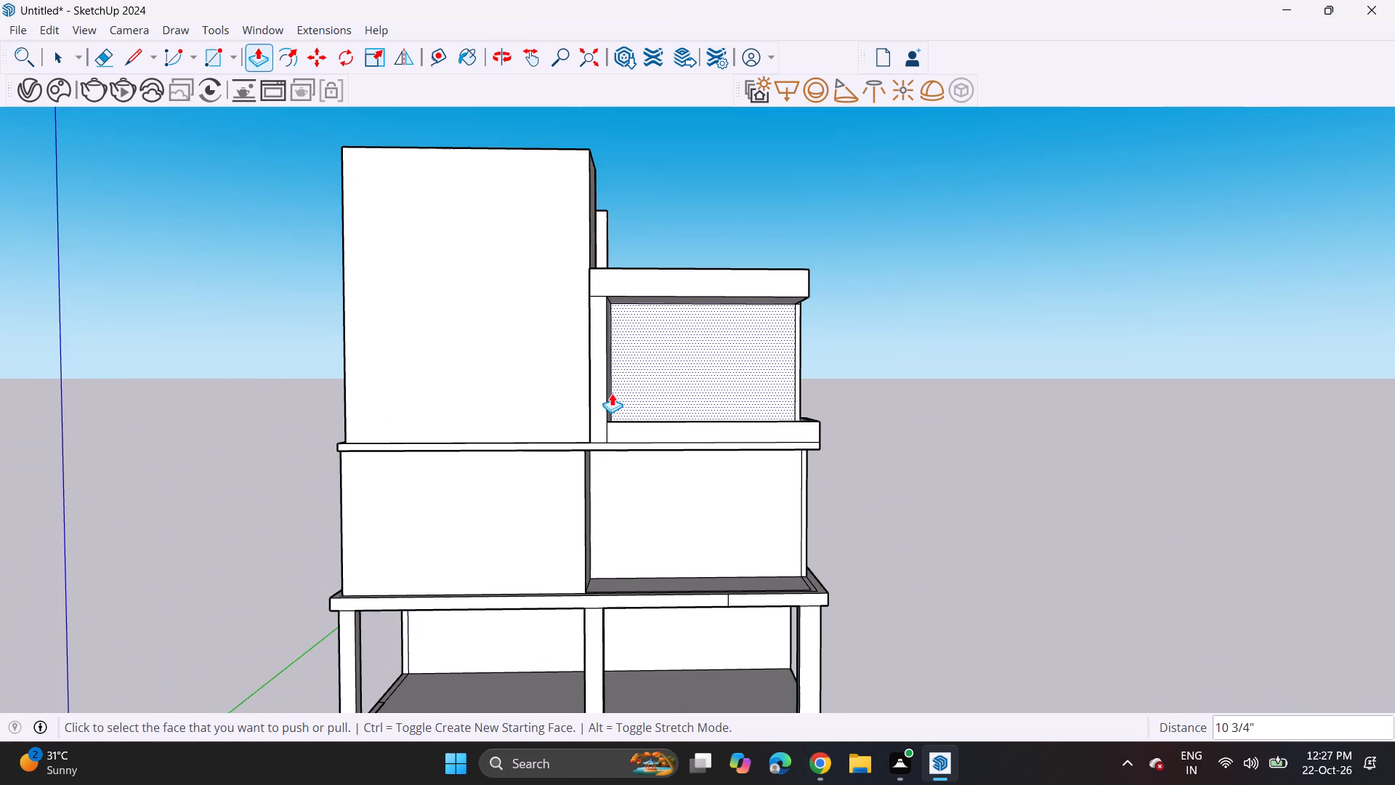
{"action": "scroll", "coordinate": [590, 292], "scroll_direction": "up", "scroll_amount": 3}
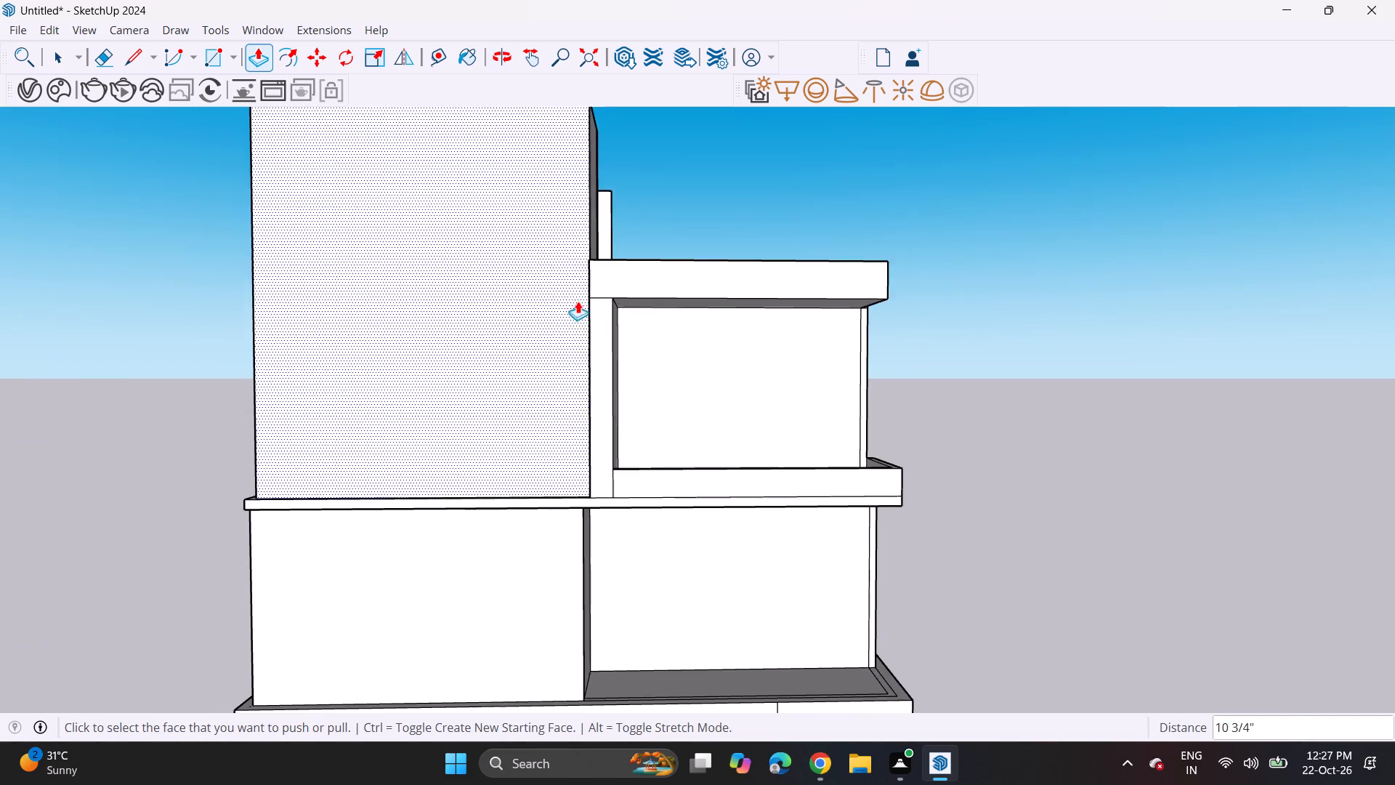
{"action": "scroll", "coordinate": [600, 443], "scroll_direction": "up", "scroll_amount": 5}
{"action": "left_click", "coordinate": [120, 61]}
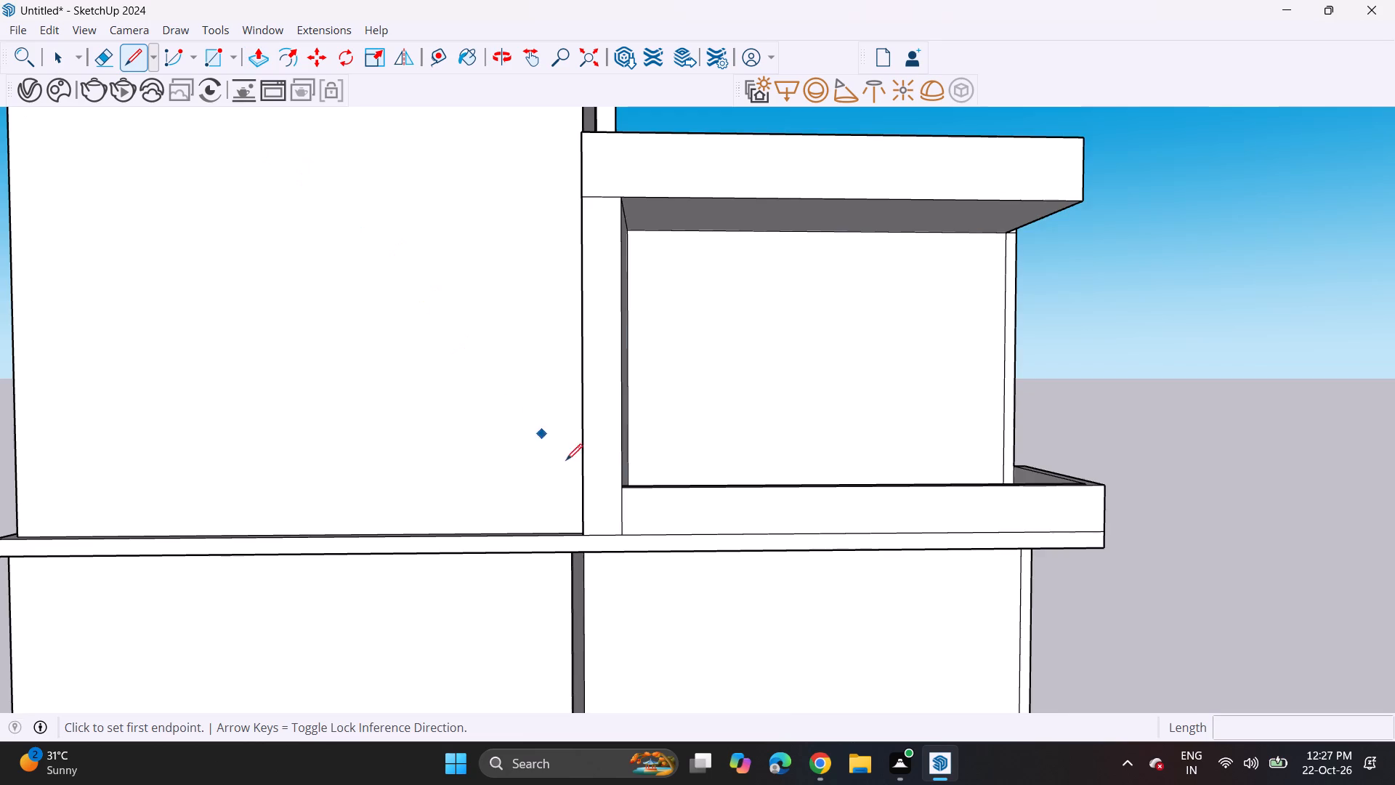
{"action": "scroll", "coordinate": [582, 473], "scroll_direction": "up", "scroll_amount": 4}
{"action": "left_click", "coordinate": [642, 496]}
{"action": "left_click", "coordinate": [584, 490]}
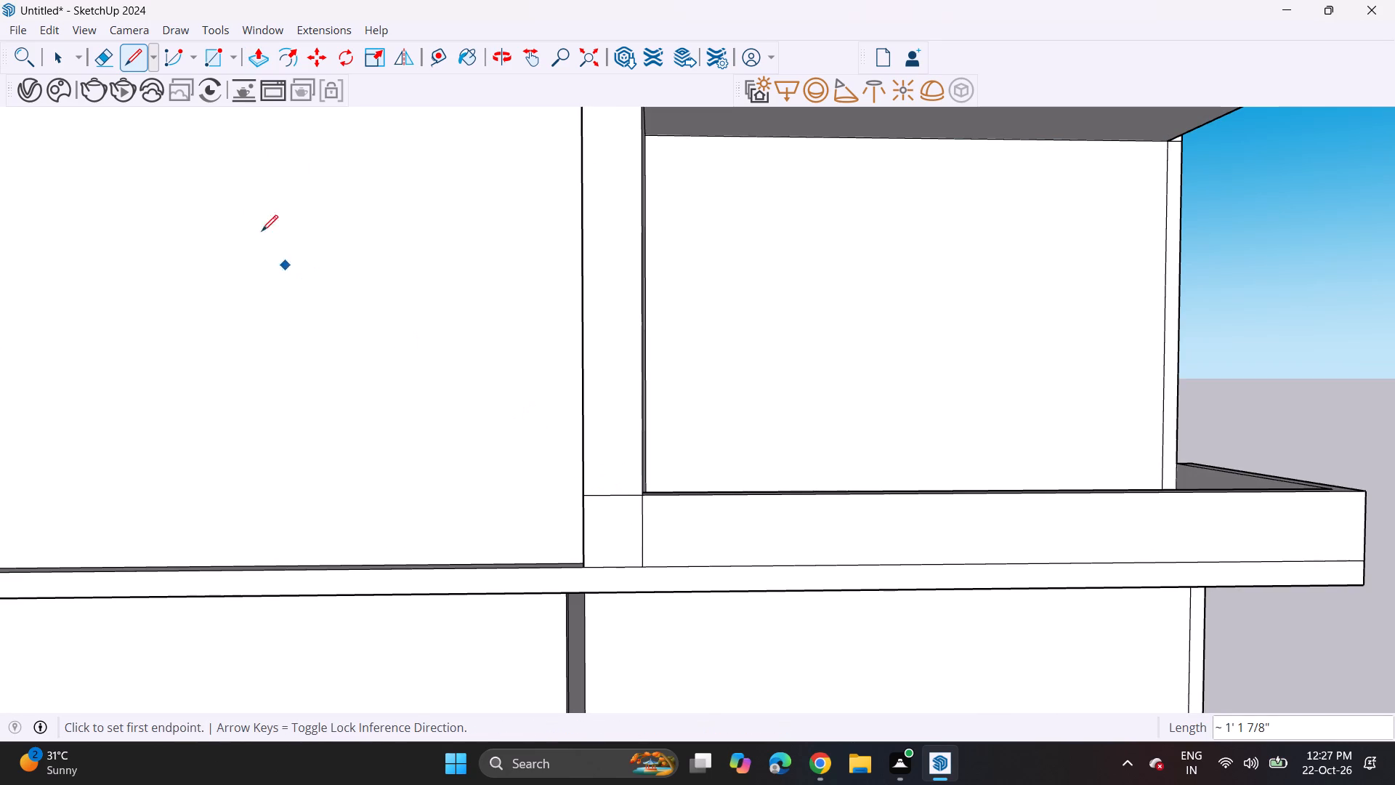
{"action": "left_click", "coordinate": [97, 52]}
{"action": "left_click", "coordinate": [642, 535]}
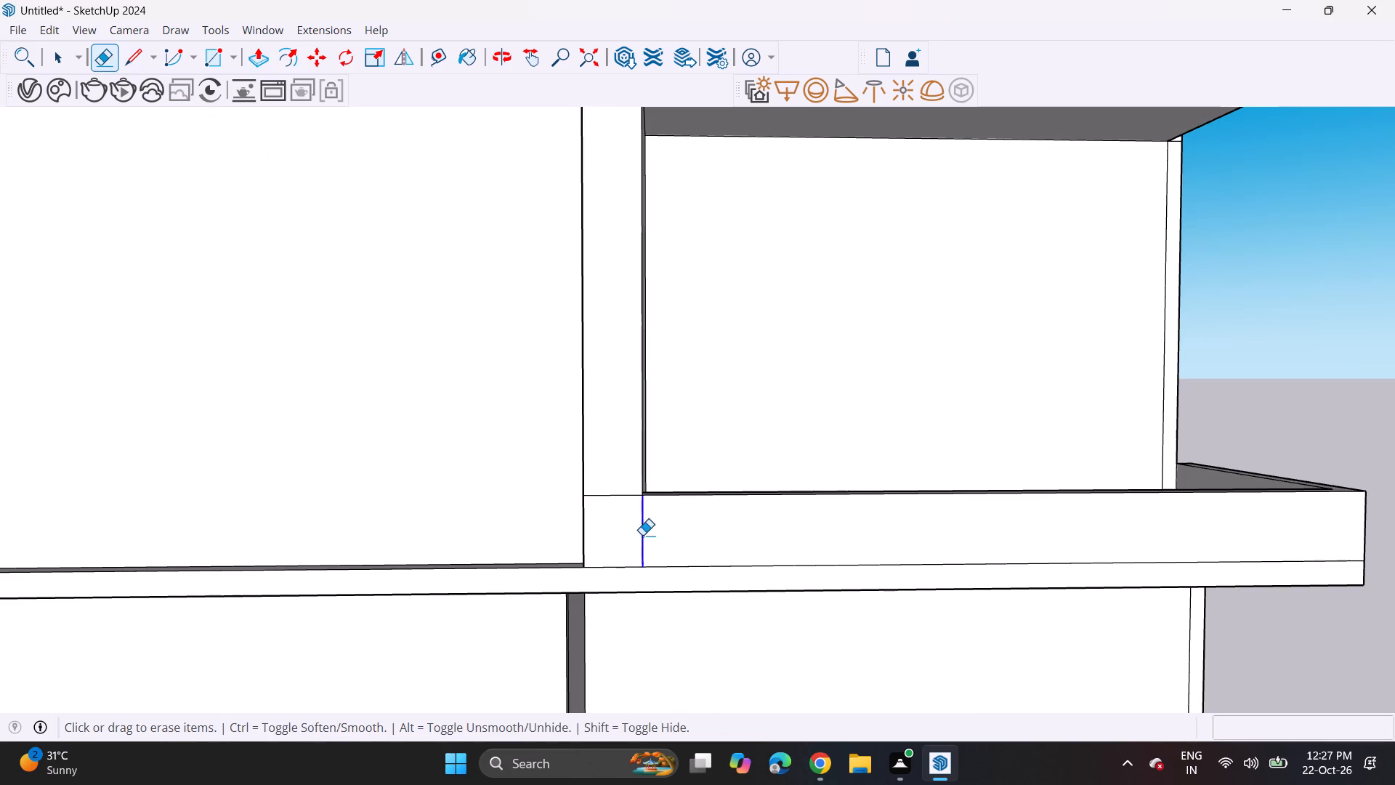
Push/Pull the pillar's exposed side face about 4 3/16" toward the tower and repeat the same distance on the roof slab's side face.
{"action": "scroll", "coordinate": [644, 523], "scroll_direction": "down", "scroll_amount": 7}
{"action": "middle_click_drag", "start_coordinate": [604, 419], "coordinate": [743, 429]}
{"action": "left_click", "coordinate": [251, 63]}
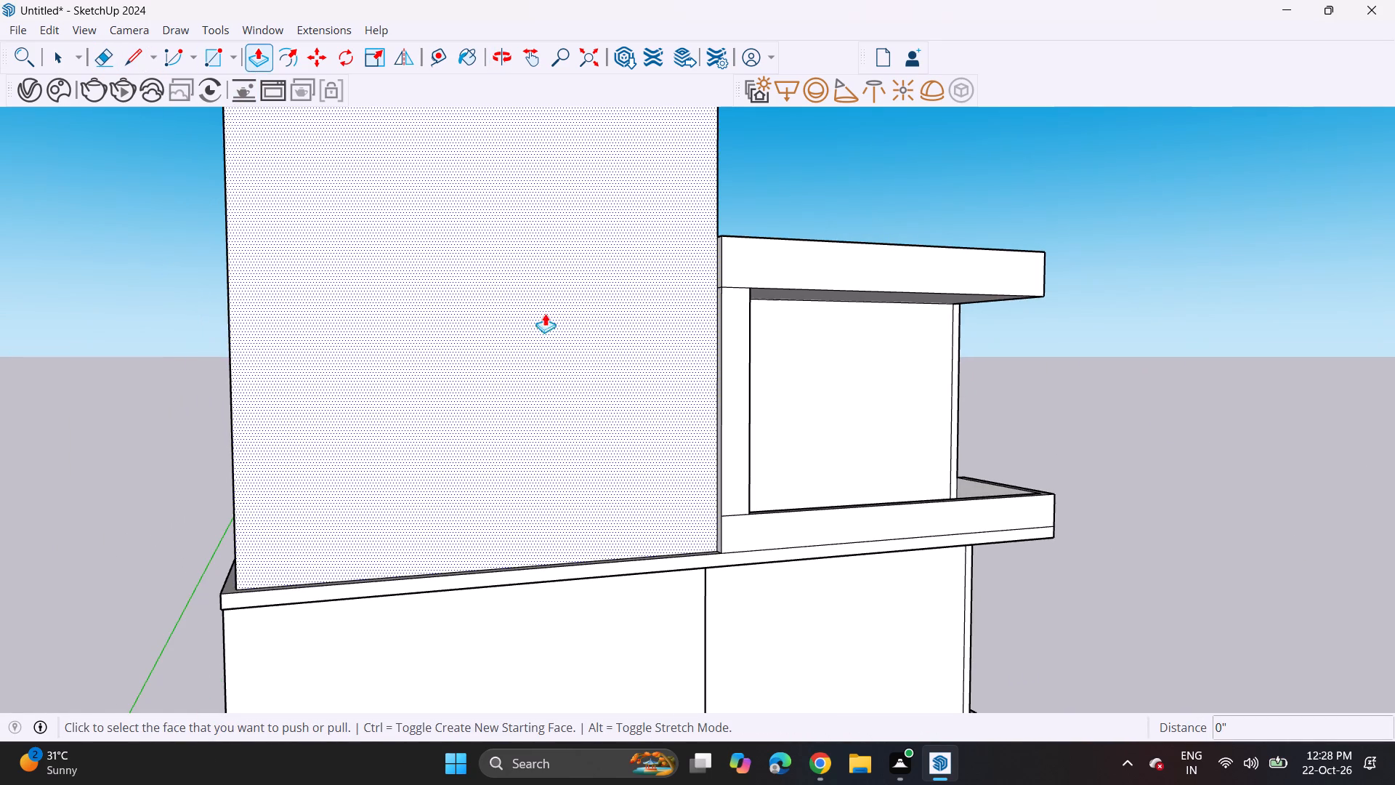
{"action": "scroll", "coordinate": [665, 424], "scroll_direction": "up", "scroll_amount": 3}
{"action": "left_click", "coordinate": [732, 452]}
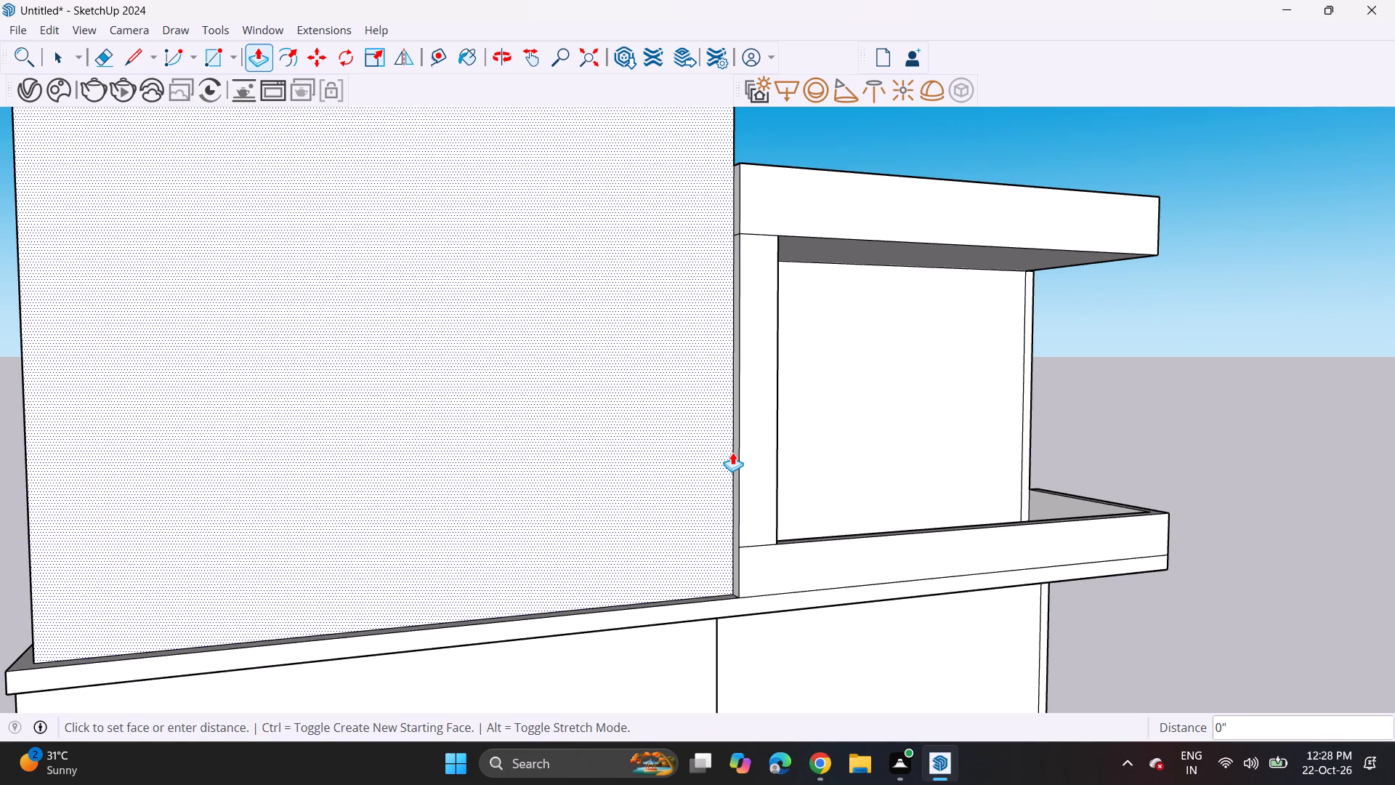
{"action": "key", "text": "Escape"}
{"action": "left_click", "coordinate": [735, 459]}
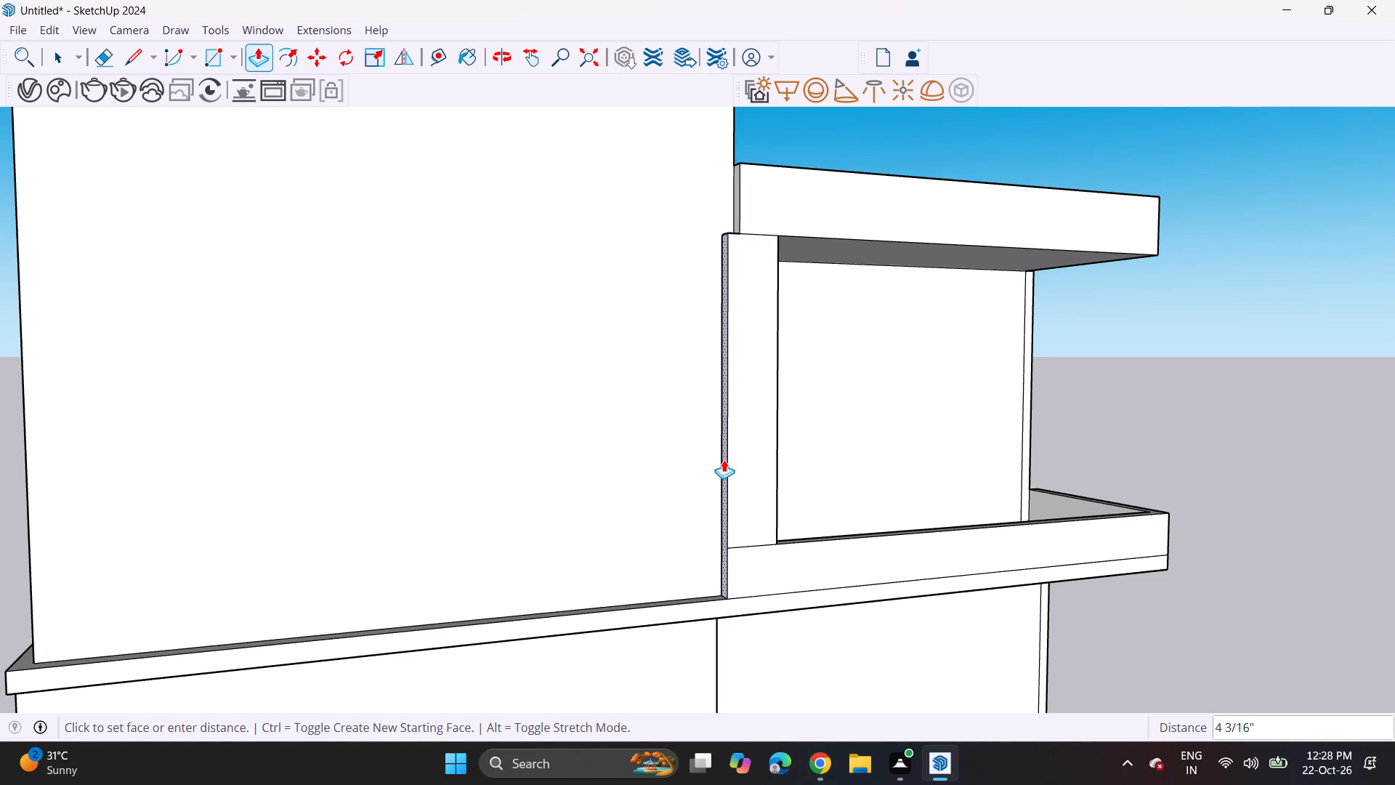
{"action": "left_click", "coordinate": [724, 459]}
{"action": "double_click", "coordinate": [735, 227]}
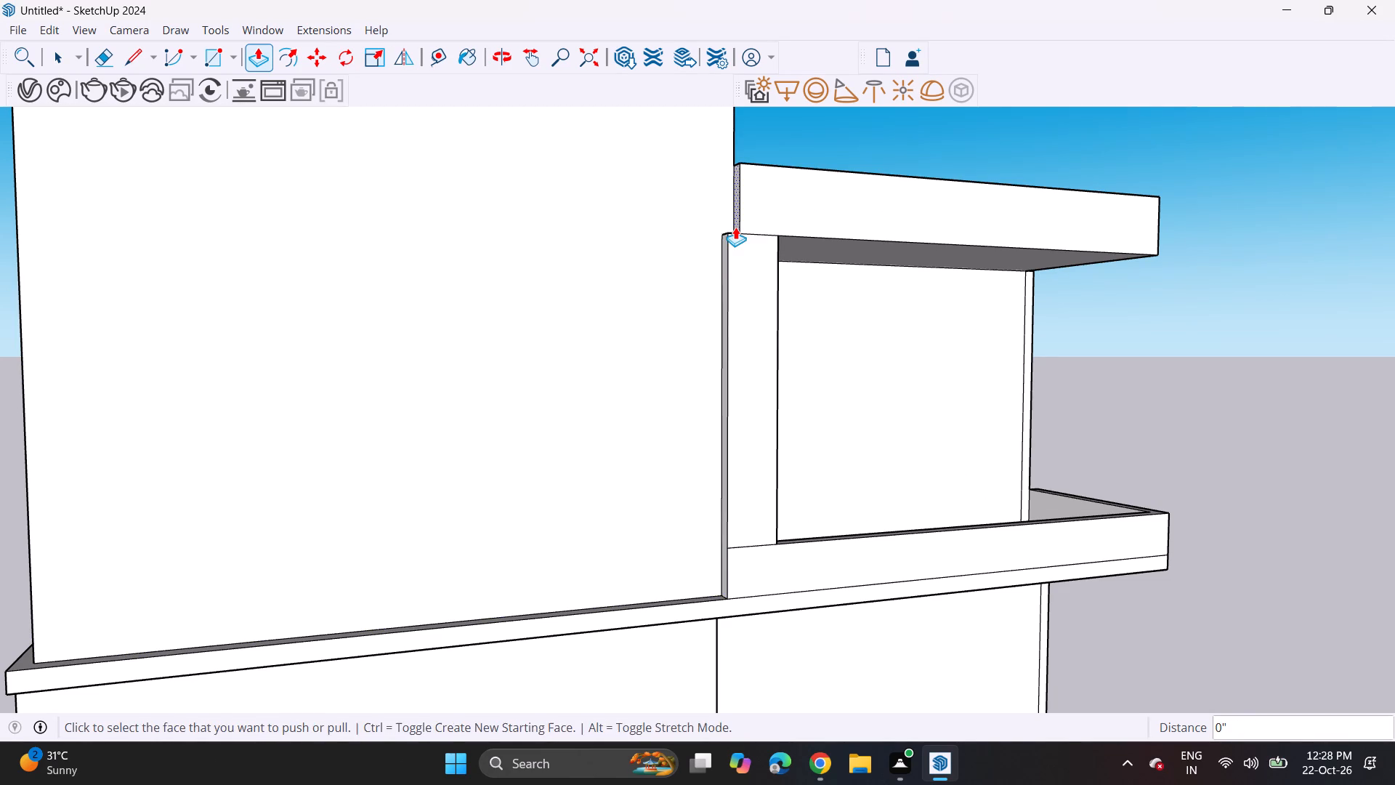
Draw a horizontal rectangle about 7' 9/16" by 8 9/16" on the tower's front face, starting where the pillar meets the roof slab.
{"action": "middle_click_drag", "start_coordinate": [751, 357], "coordinate": [599, 331]}
{"action": "scroll", "coordinate": [696, 342], "scroll_direction": "up", "scroll_amount": 1}
{"action": "scroll", "coordinate": [570, 346], "scroll_direction": "down", "scroll_amount": 7}
{"action": "middle_click_drag", "start_coordinate": [598, 412], "coordinate": [699, 443]}
{"action": "middle_click_drag", "start_coordinate": [597, 443], "coordinate": [575, 440]}
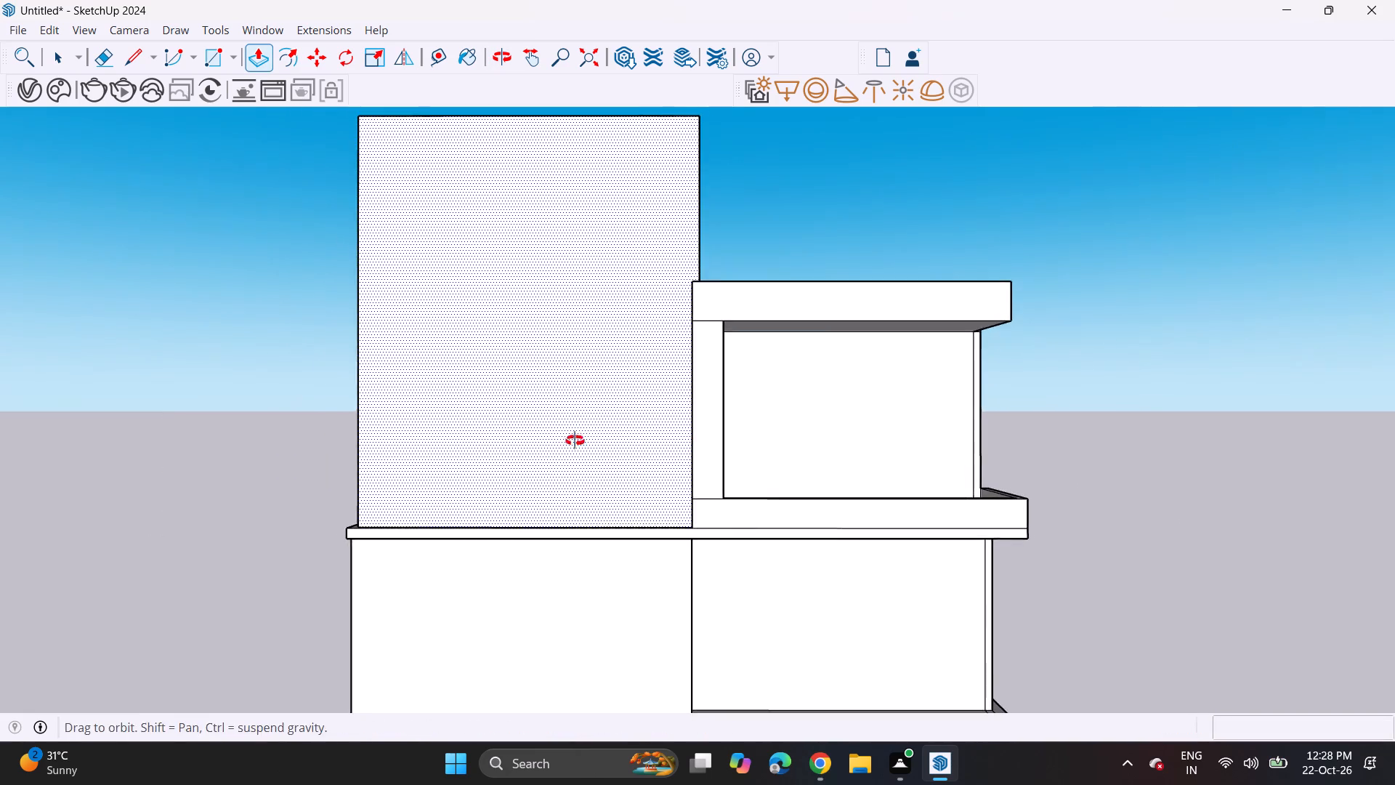
{"action": "middle_click_drag", "start_coordinate": [575, 440], "coordinate": [569, 438]}
{"action": "scroll", "coordinate": [563, 432], "scroll_direction": "down", "scroll_amount": 3}
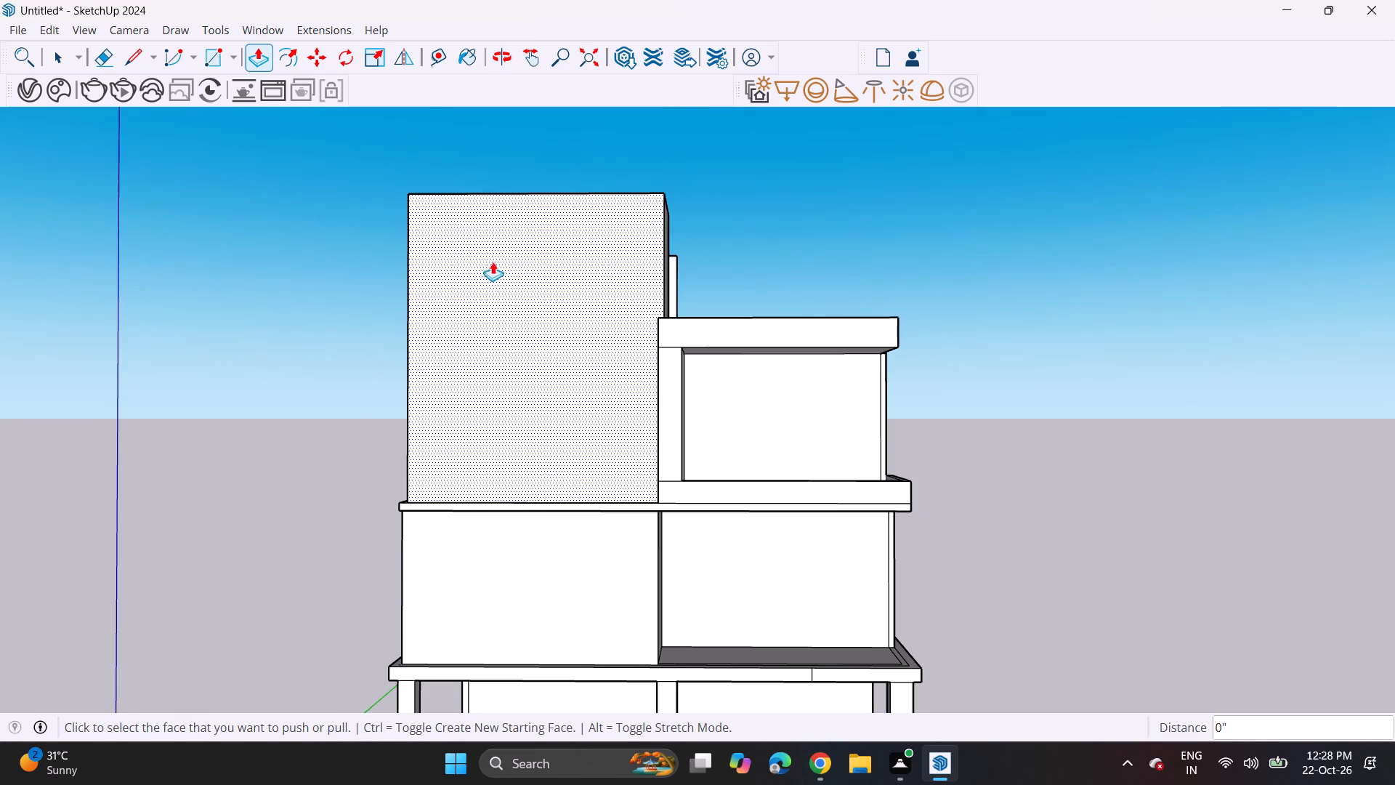
{"action": "left_click", "coordinate": [209, 59]}
{"action": "middle_click_drag", "start_coordinate": [420, 277], "coordinate": [551, 331]}
{"action": "scroll", "coordinate": [640, 362], "scroll_direction": "up", "scroll_amount": 8}
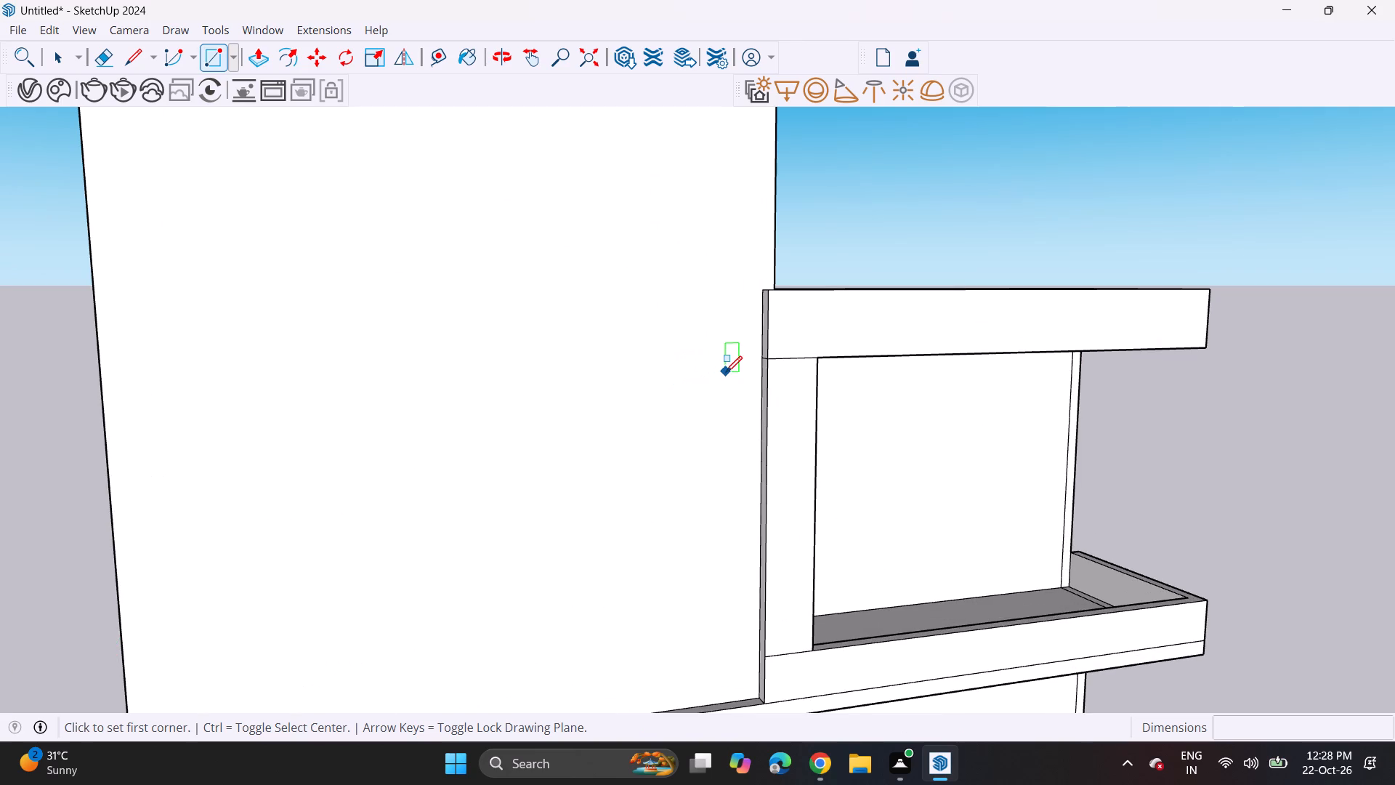
{"action": "scroll", "coordinate": [738, 361], "scroll_direction": "up", "scroll_amount": 1}
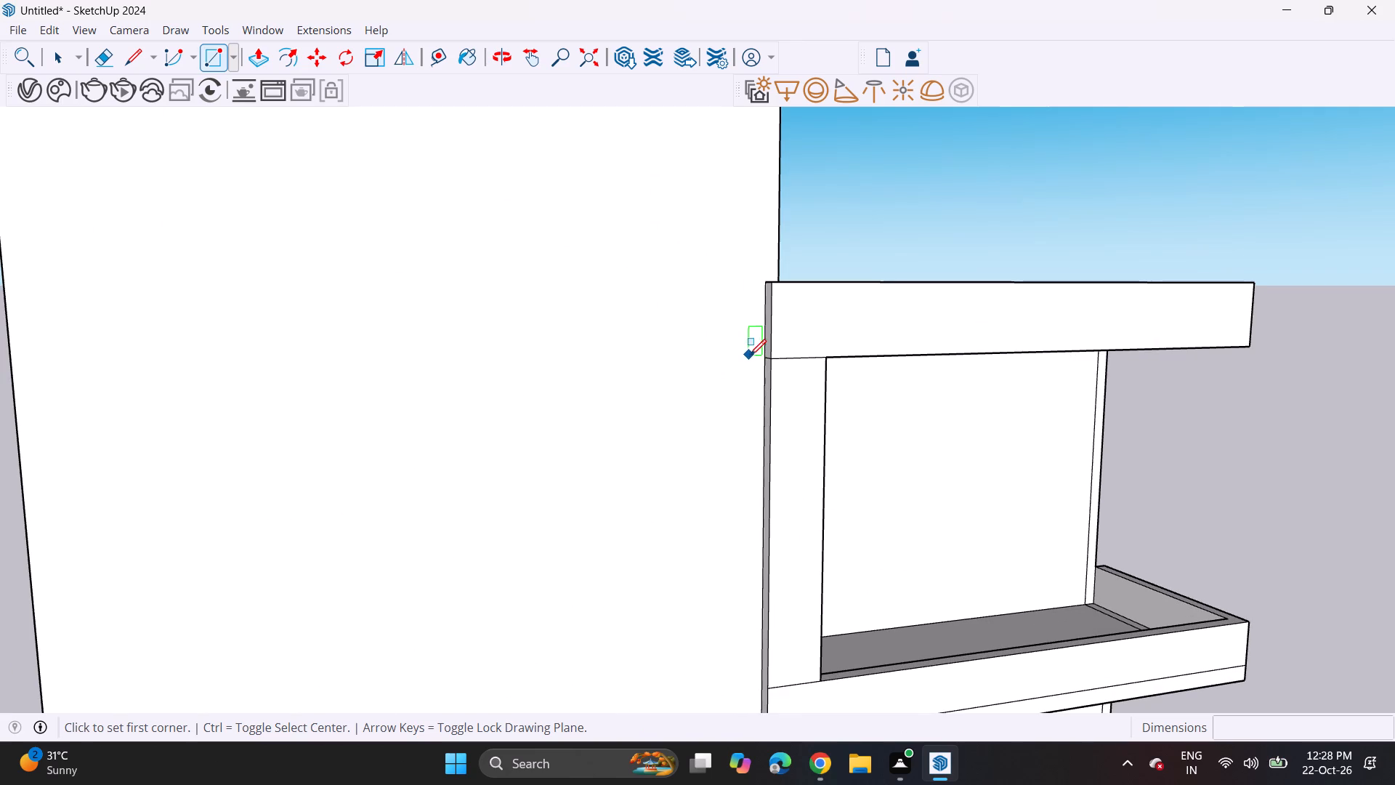
{"action": "left_click", "coordinate": [765, 359]}
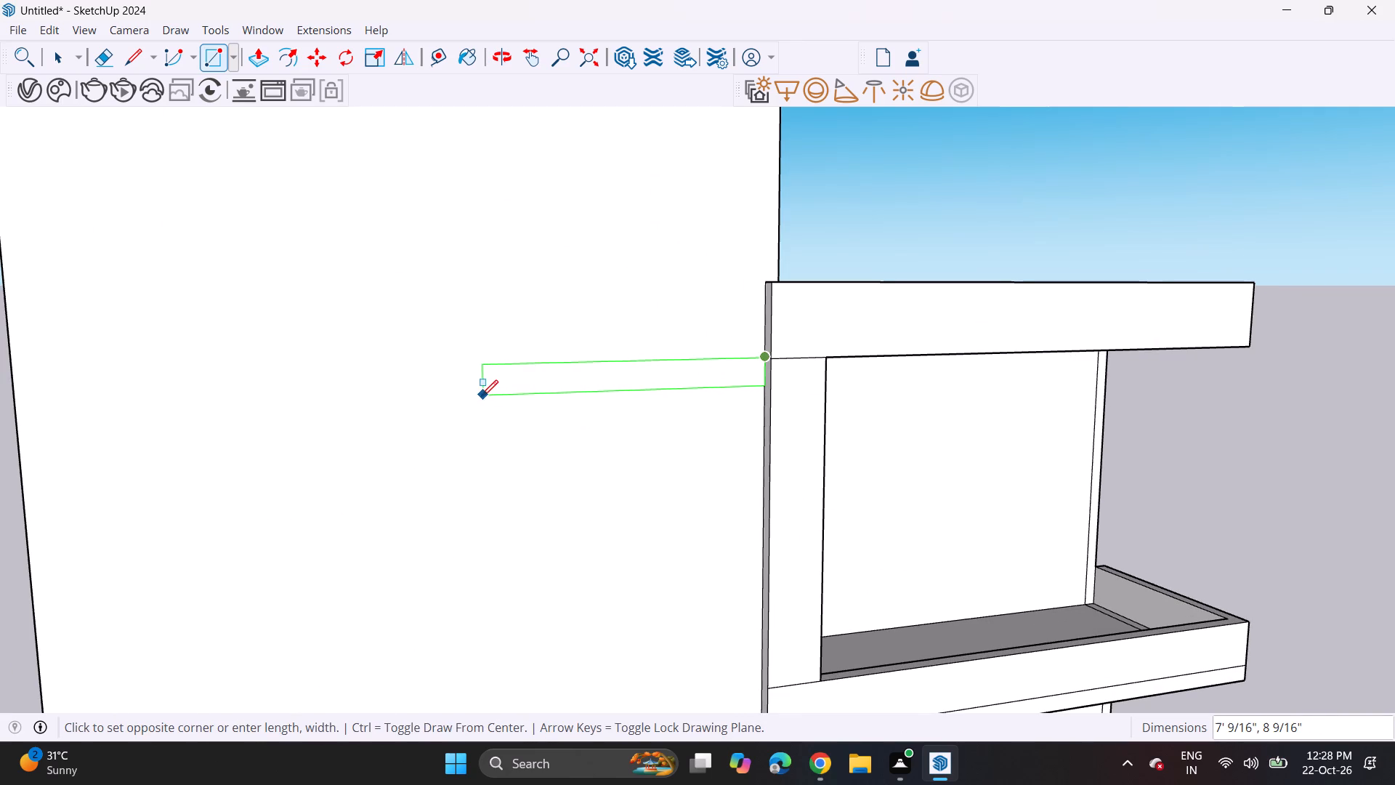
{"action": "left_click", "coordinate": [482, 396]}
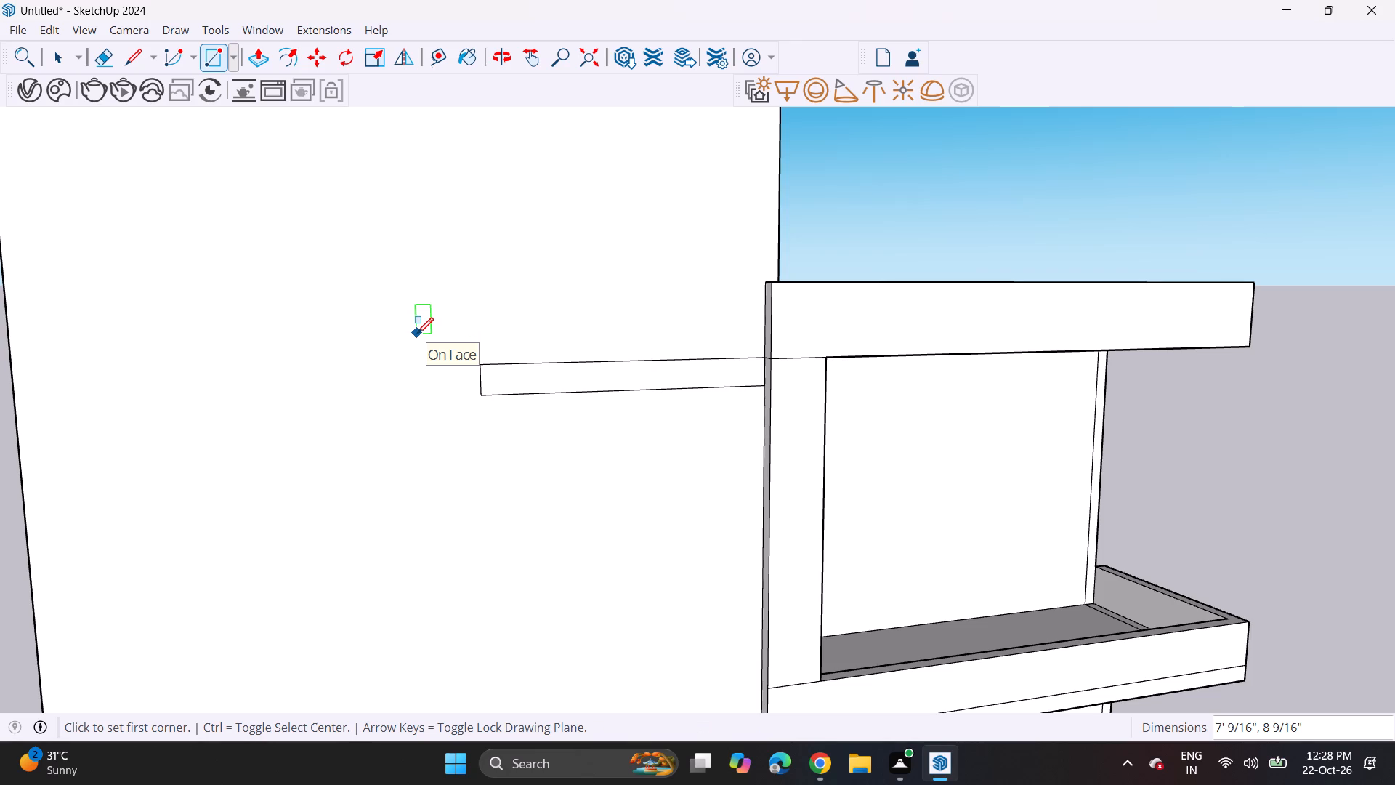
Push/Pull the roof slab's front face forward and repeat the same distance on the pillar and balcony parapet fronts.
{"action": "middle_click_drag", "start_coordinate": [477, 289], "coordinate": [524, 293]}
{"action": "scroll", "coordinate": [477, 289], "scroll_direction": "up", "scroll_amount": 2}
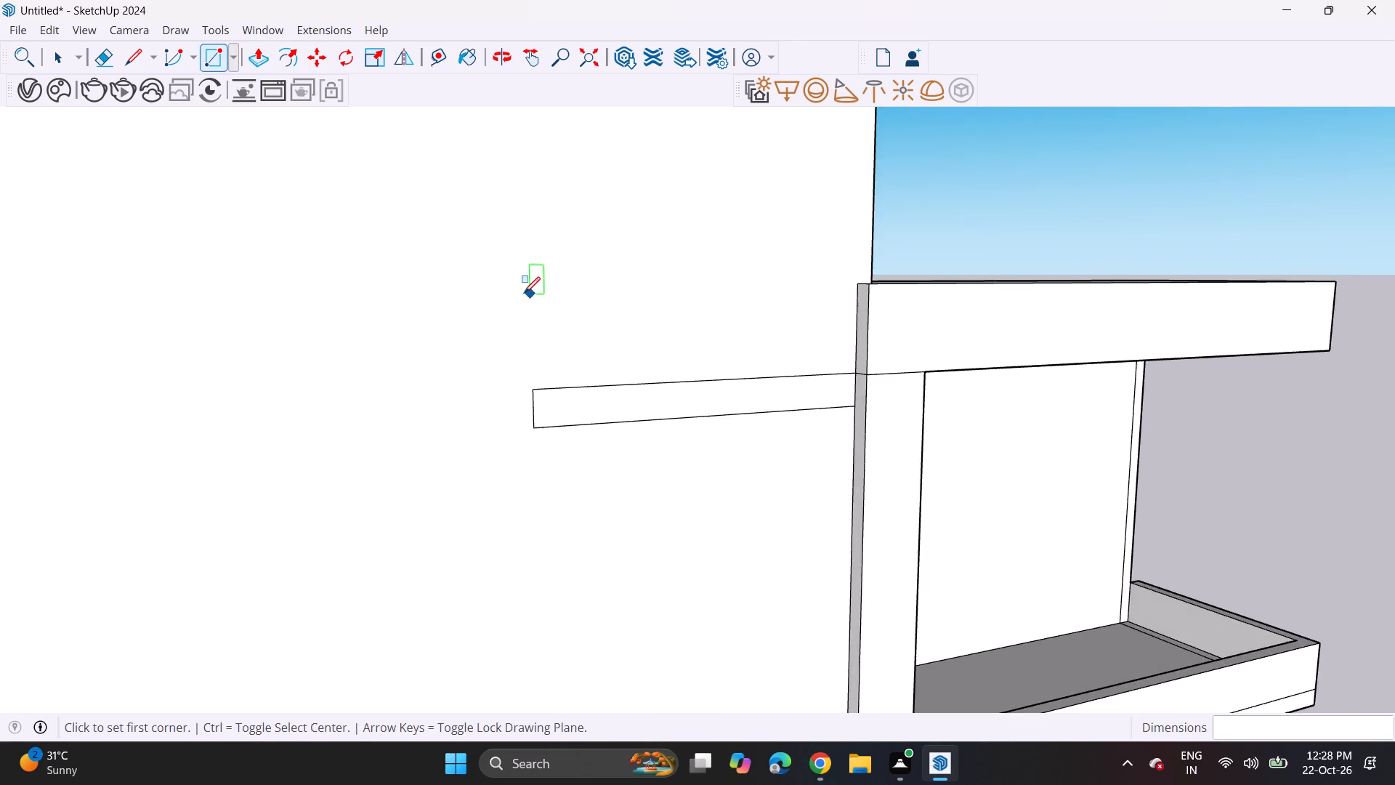
{"action": "scroll", "coordinate": [527, 300], "scroll_direction": "down", "scroll_amount": 7}
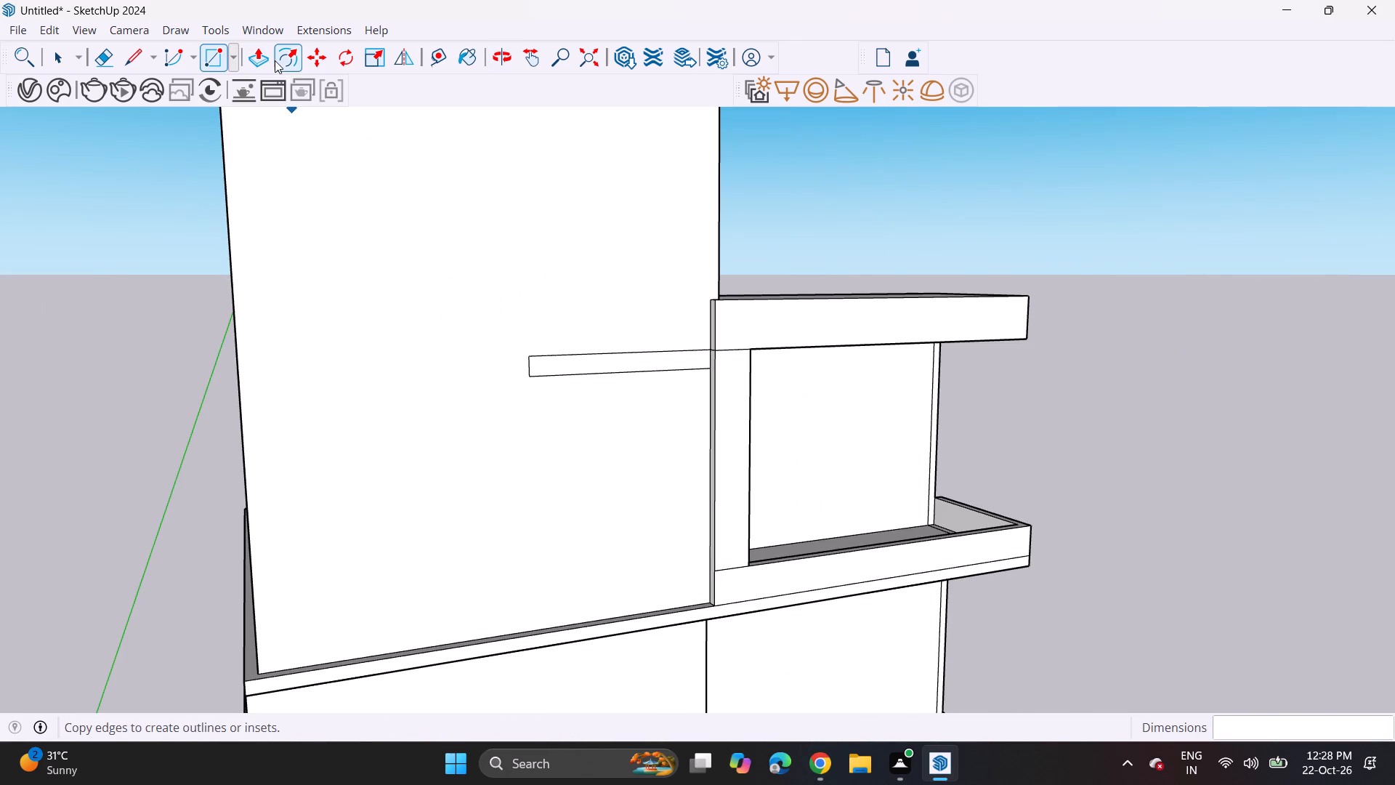
{"action": "left_click", "coordinate": [262, 59]}
{"action": "middle_click_drag", "start_coordinate": [794, 325], "coordinate": [913, 352]}
{"action": "left_click", "coordinate": [869, 337]}
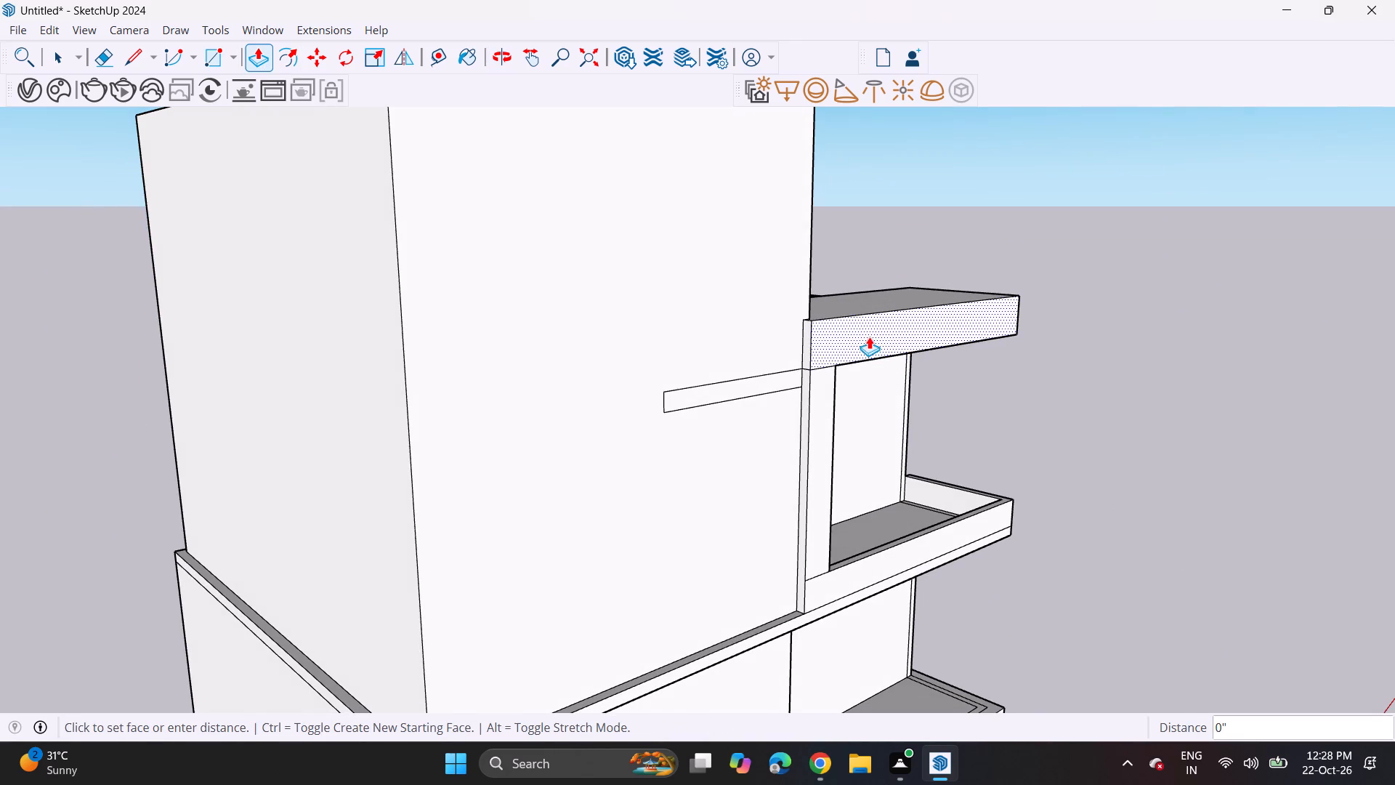
{"action": "left_click", "coordinate": [905, 349]}
{"action": "double_click", "coordinate": [822, 473]}
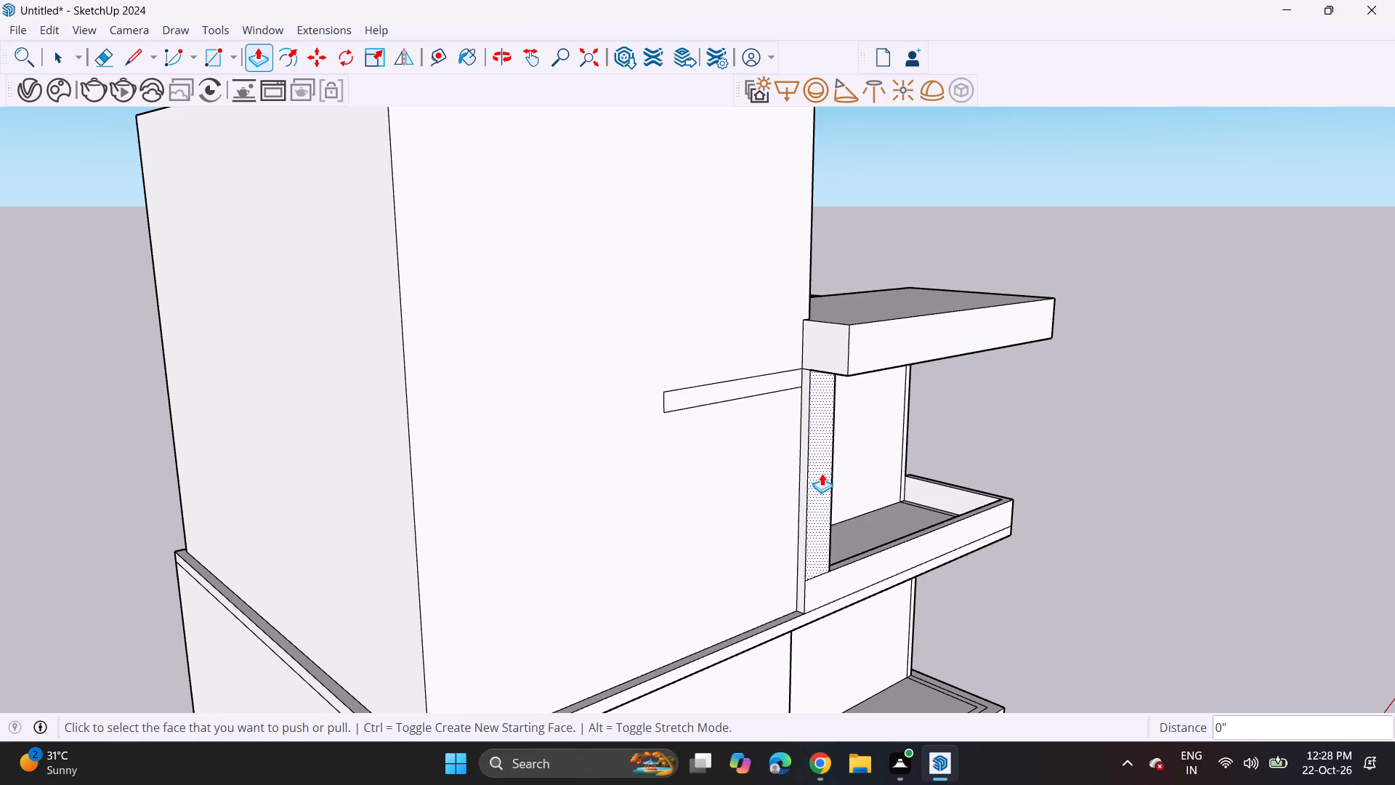
{"action": "double_click", "coordinate": [900, 561]}
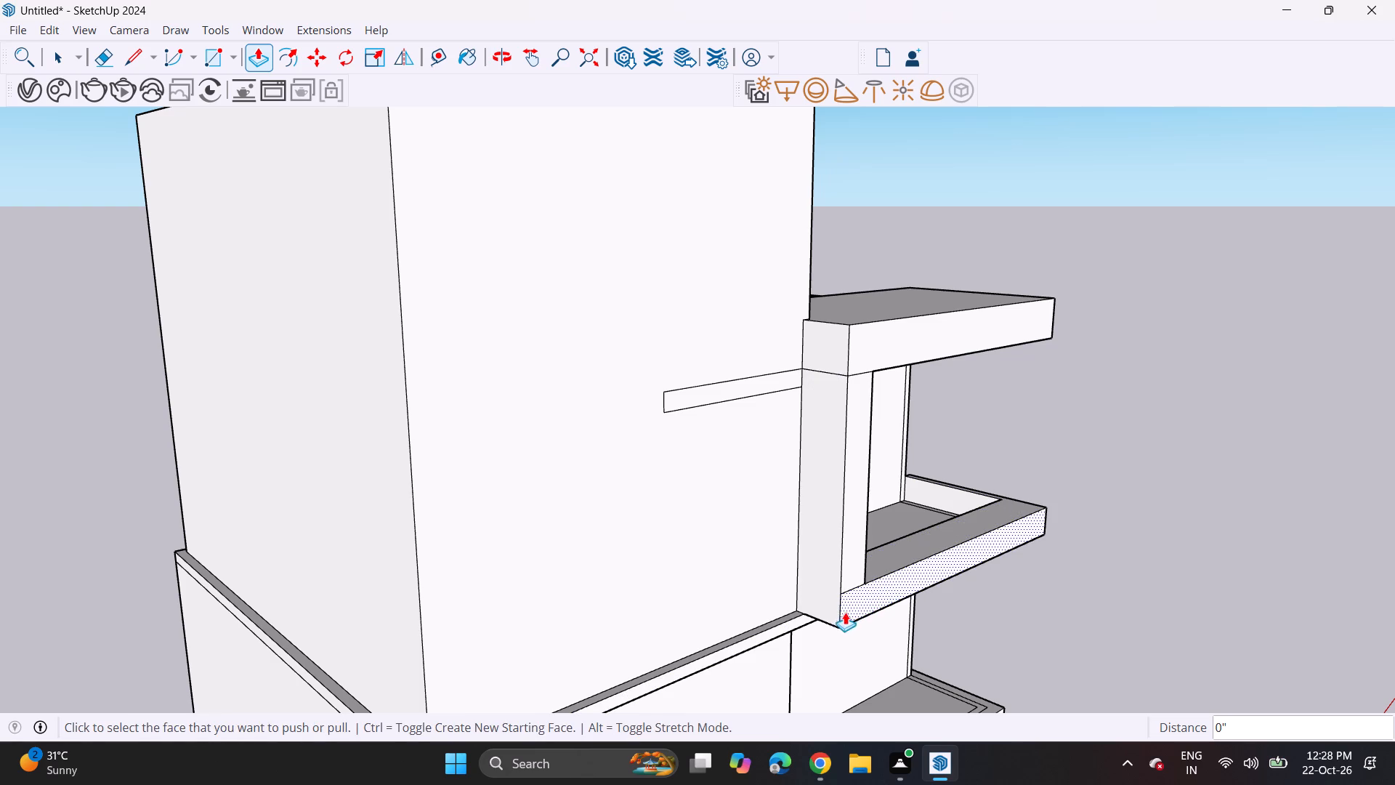
Push/Pull the front edge of the second-floor slab below the tower forward about 6 7/8".
{"action": "scroll", "coordinate": [801, 629], "scroll_direction": "down", "scroll_amount": 2}
{"action": "middle_click_drag", "start_coordinate": [736, 659], "coordinate": [721, 432]}
{"action": "middle_click", "coordinate": [691, 419]}
{"action": "scroll", "coordinate": [691, 419], "scroll_direction": "up", "scroll_amount": 1}
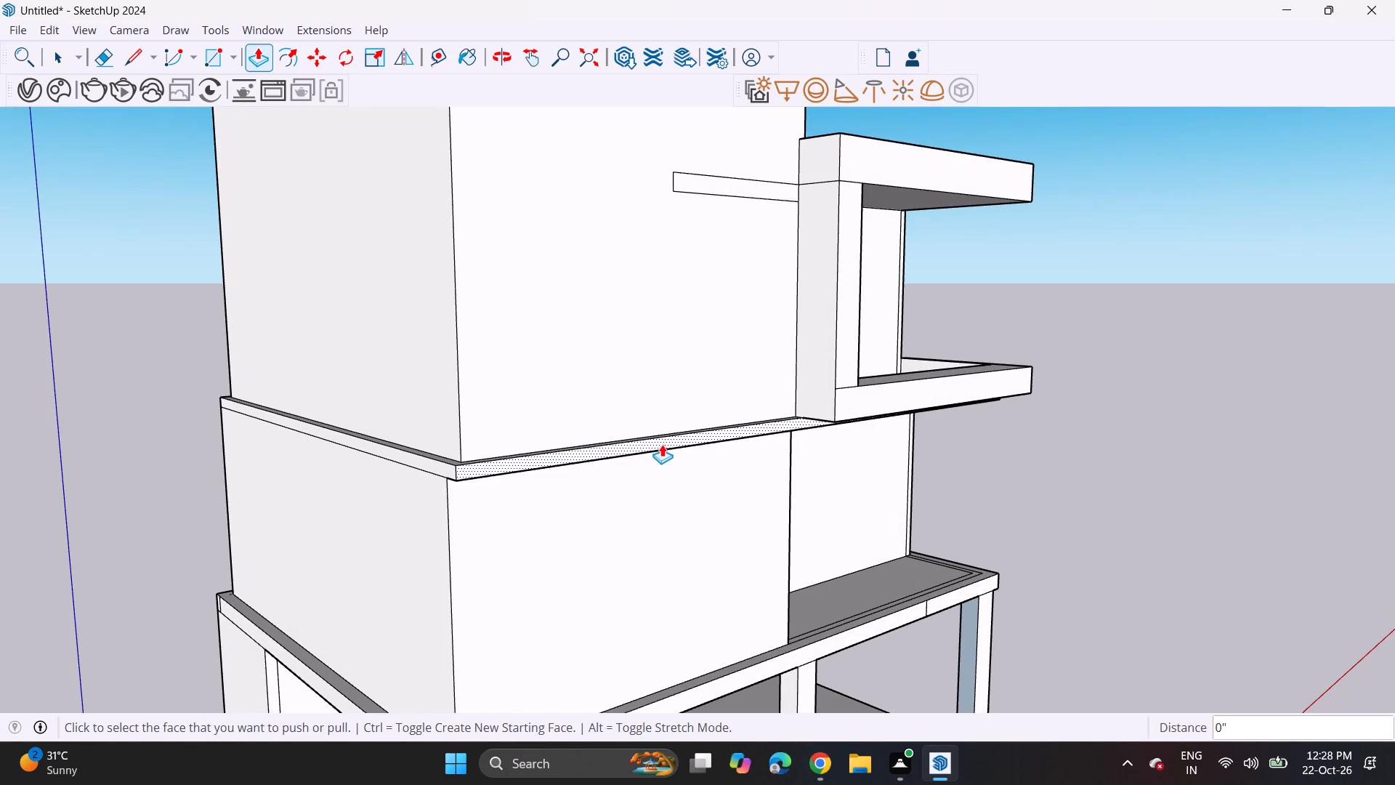
{"action": "left_click", "coordinate": [662, 444]}
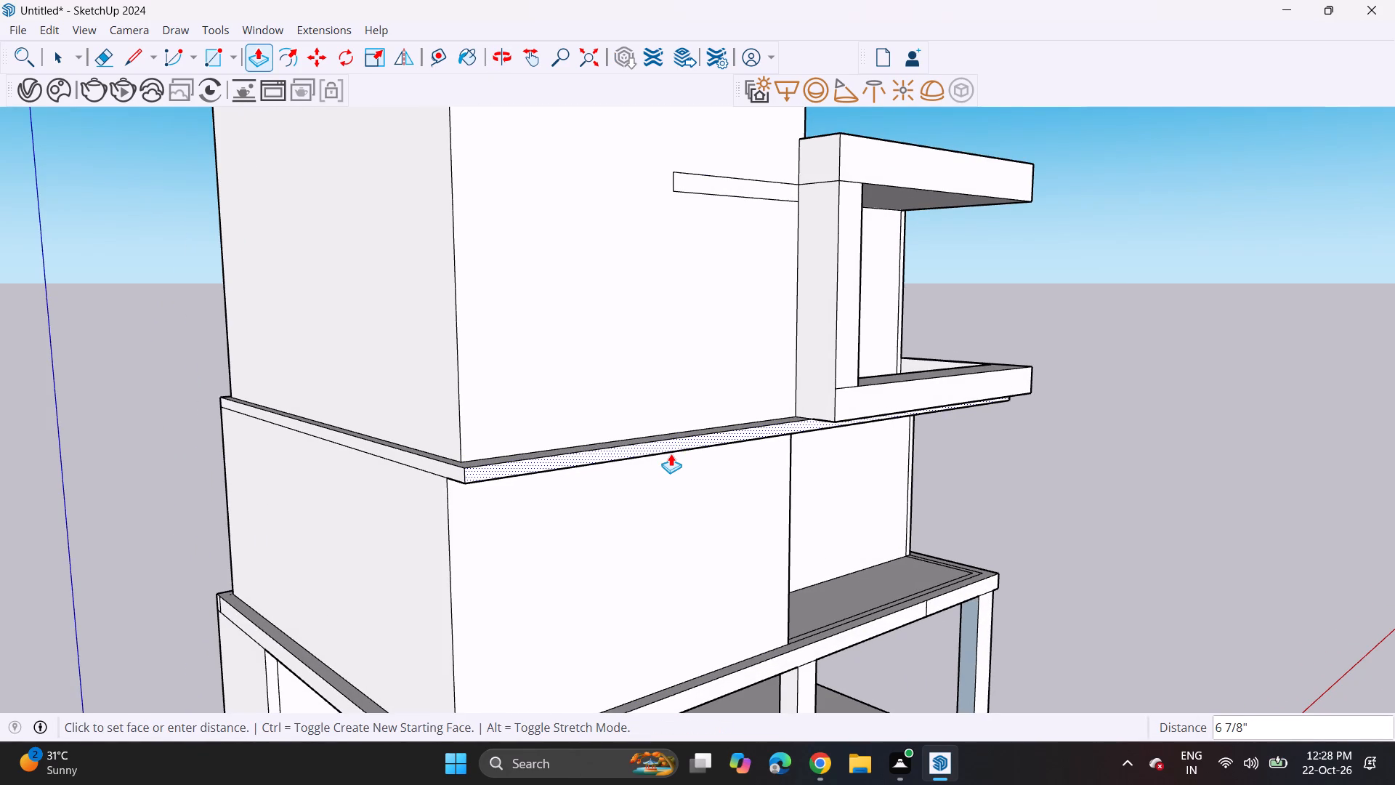
{"action": "left_click", "coordinate": [671, 454]}
Push/Pull the underside of the pillar base down 6" to the level of the floor slab's bottom.
{"action": "middle_click_drag", "start_coordinate": [773, 419], "coordinate": [691, 233]}
{"action": "scroll", "coordinate": [820, 283], "scroll_direction": "up", "scroll_amount": 2}
{"action": "left_click", "coordinate": [785, 316]}
{"action": "left_click", "coordinate": [740, 334]}
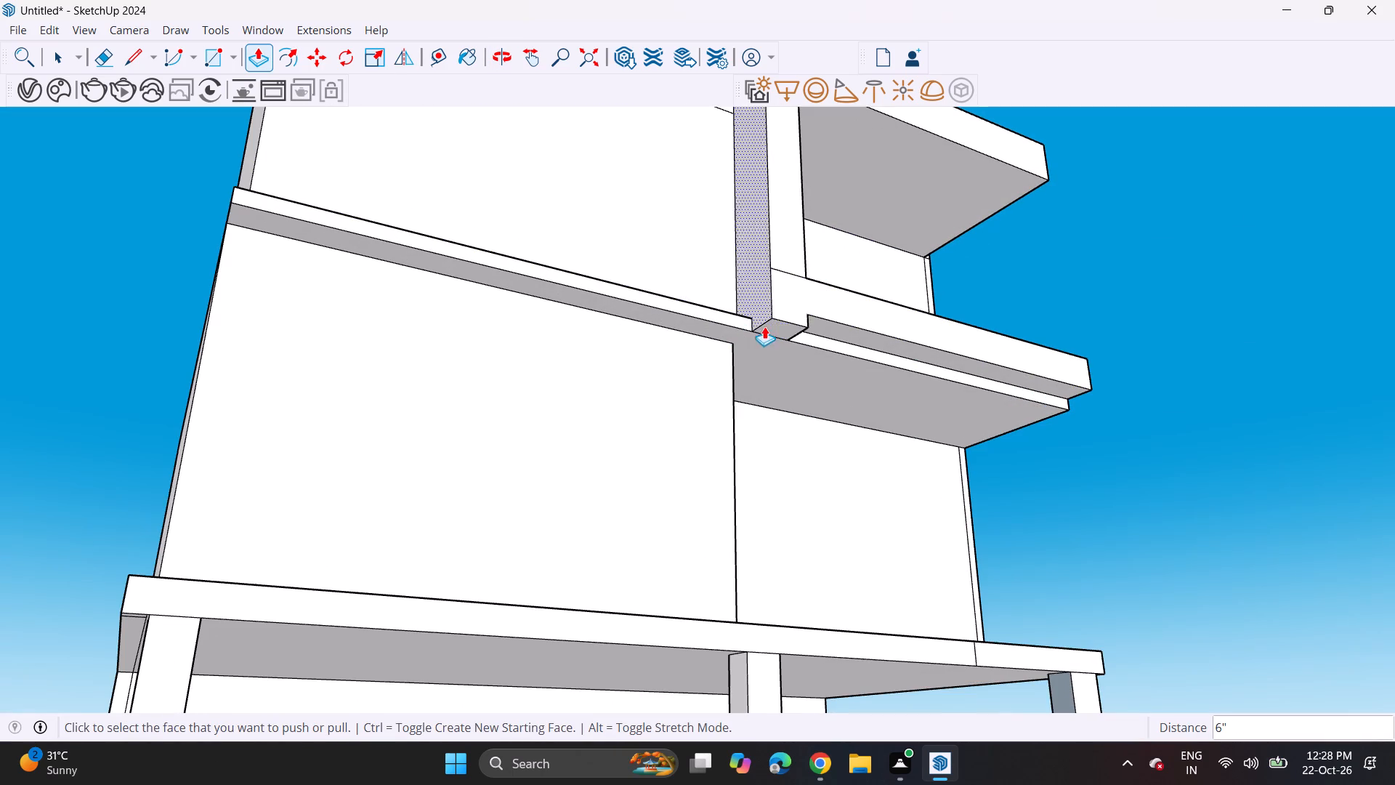
Repeat the 6" Push/Pull on the underside of the upper balcony's parapet.
{"action": "double_click", "coordinate": [814, 321]}
Push/Pull the narrow top face of the second-floor slab ledge around the tower up 5".
{"action": "middle_click_drag", "start_coordinate": [821, 289], "coordinate": [692, 439]}
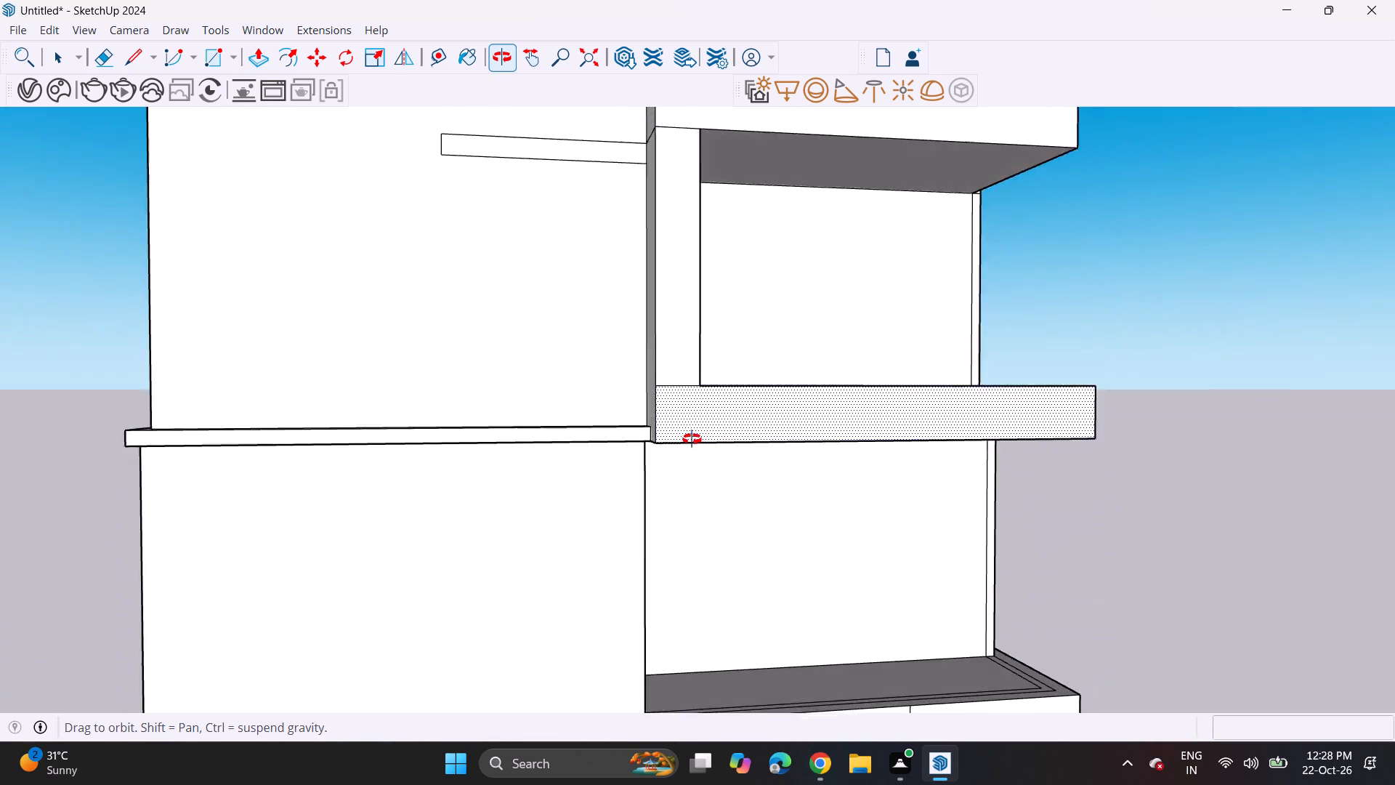
{"action": "middle_click_drag", "start_coordinate": [692, 439], "coordinate": [695, 452]}
{"action": "scroll", "coordinate": [679, 433], "scroll_direction": "down", "scroll_amount": 3}
{"action": "middle_click_drag", "start_coordinate": [174, 424], "coordinate": [250, 446]}
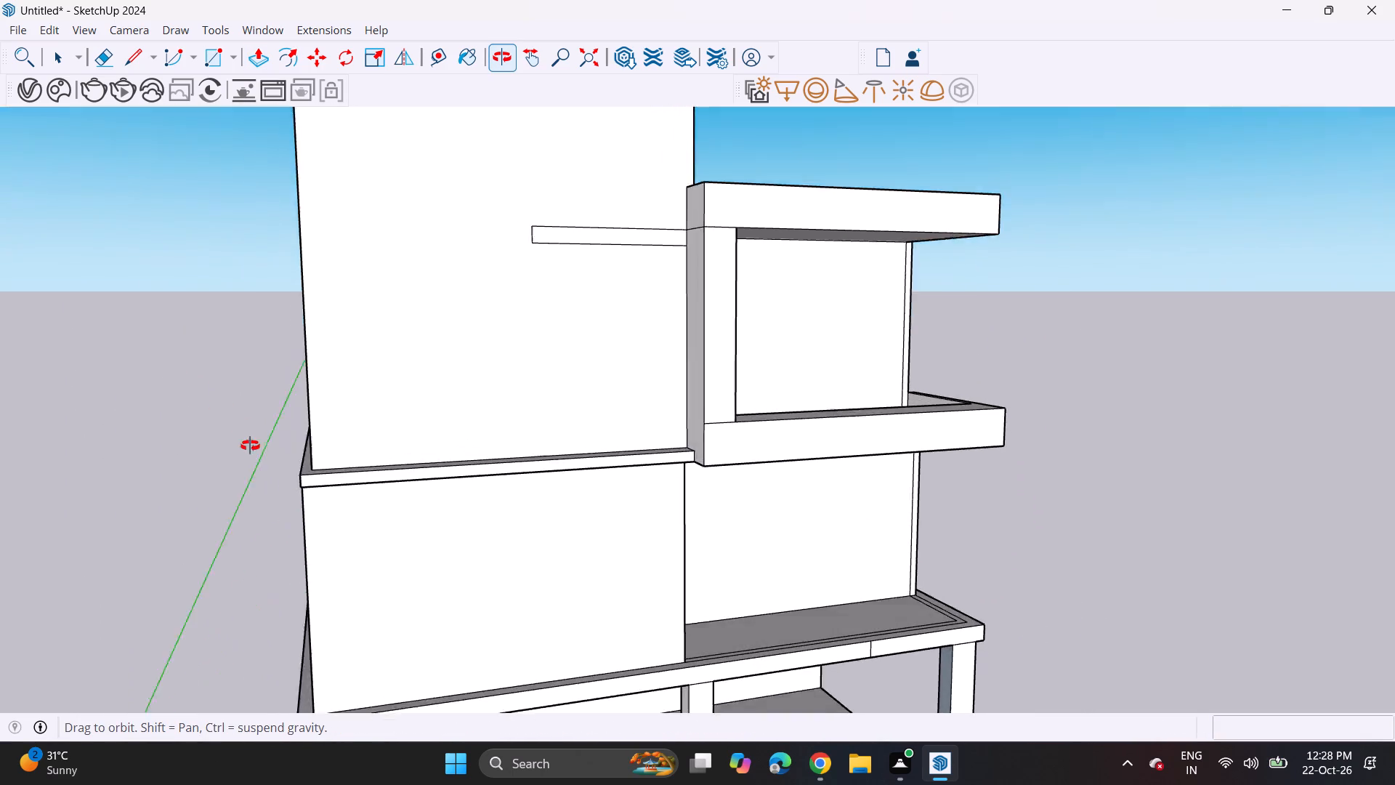
{"action": "middle_click_drag", "start_coordinate": [250, 446], "coordinate": [325, 499]}
{"action": "scroll", "coordinate": [387, 544], "scroll_direction": "up", "scroll_amount": 4}
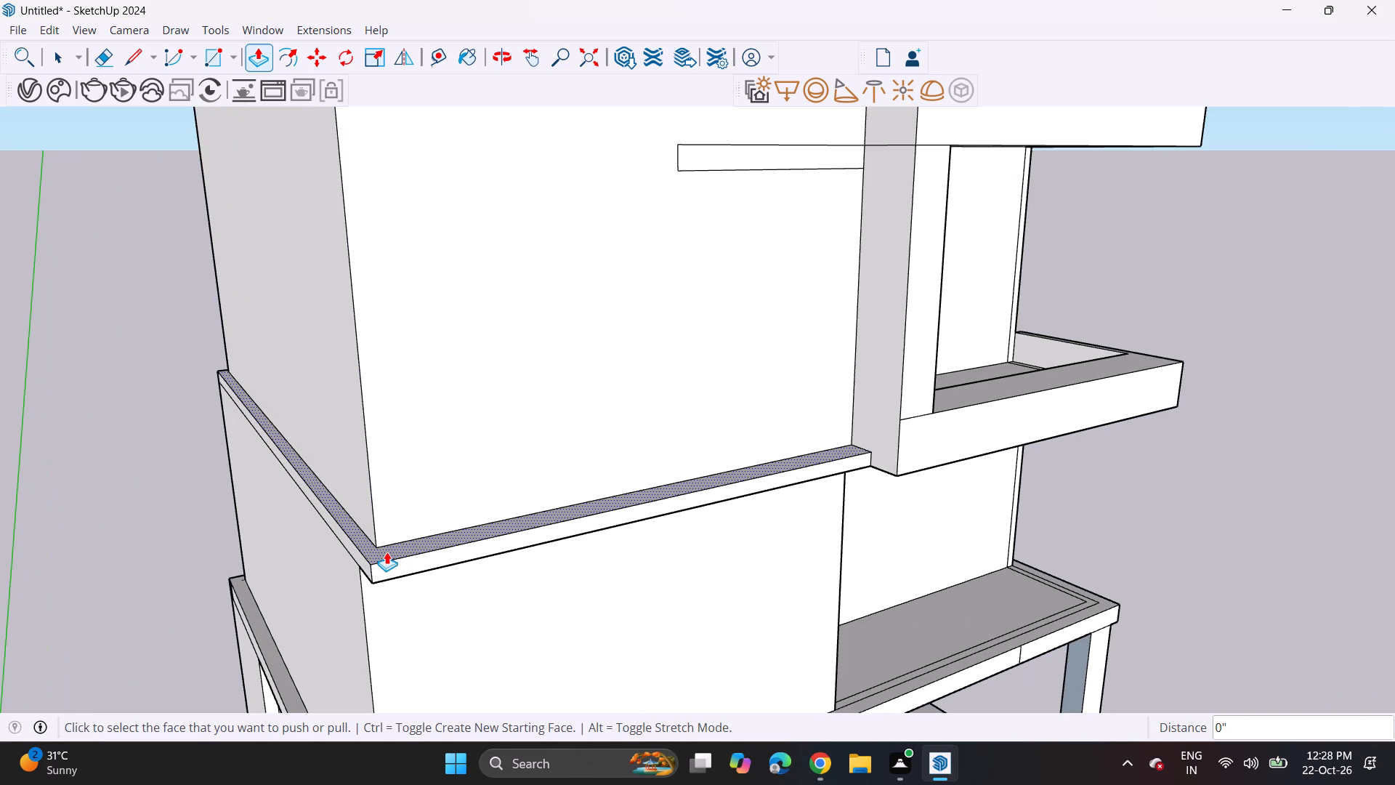
{"action": "left_click", "coordinate": [387, 552]}
{"action": "left_click", "coordinate": [385, 536]}
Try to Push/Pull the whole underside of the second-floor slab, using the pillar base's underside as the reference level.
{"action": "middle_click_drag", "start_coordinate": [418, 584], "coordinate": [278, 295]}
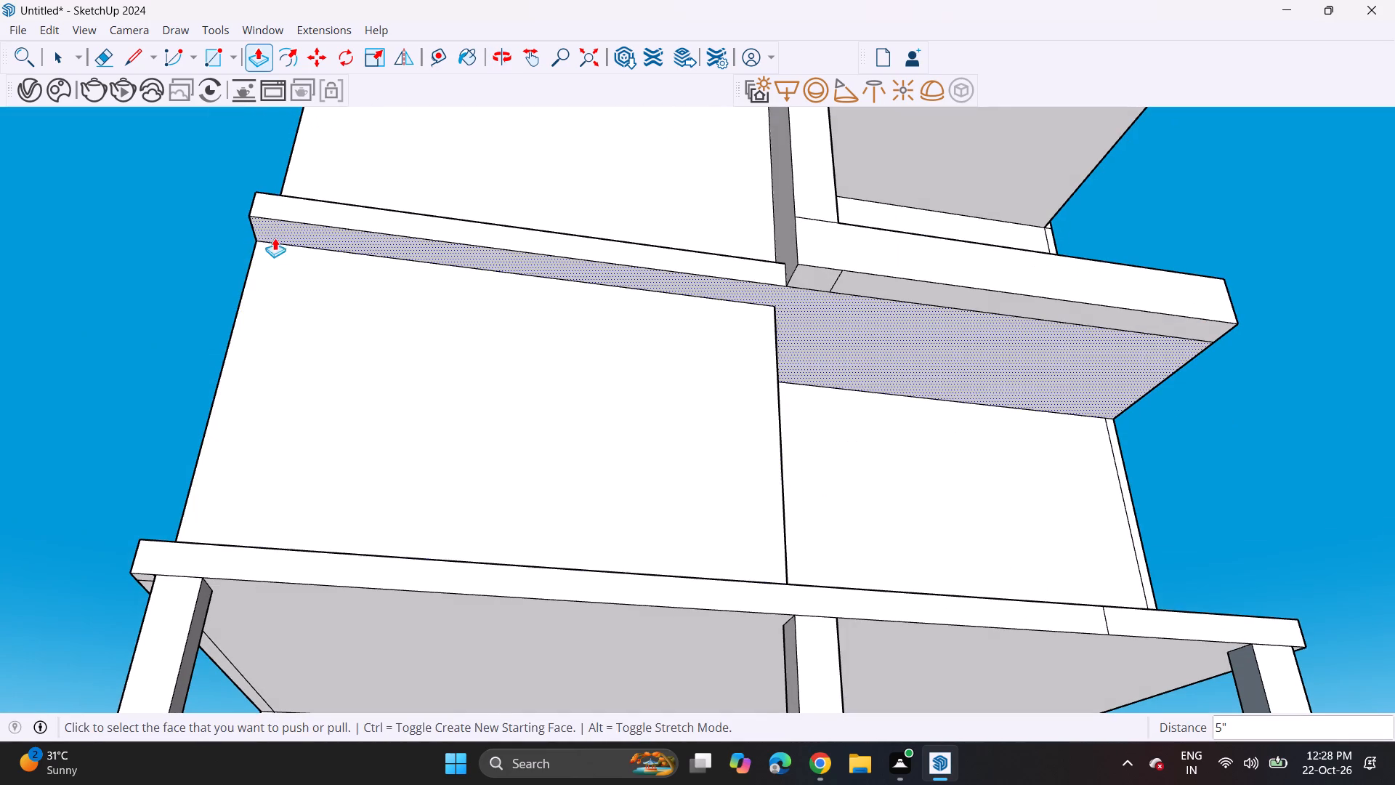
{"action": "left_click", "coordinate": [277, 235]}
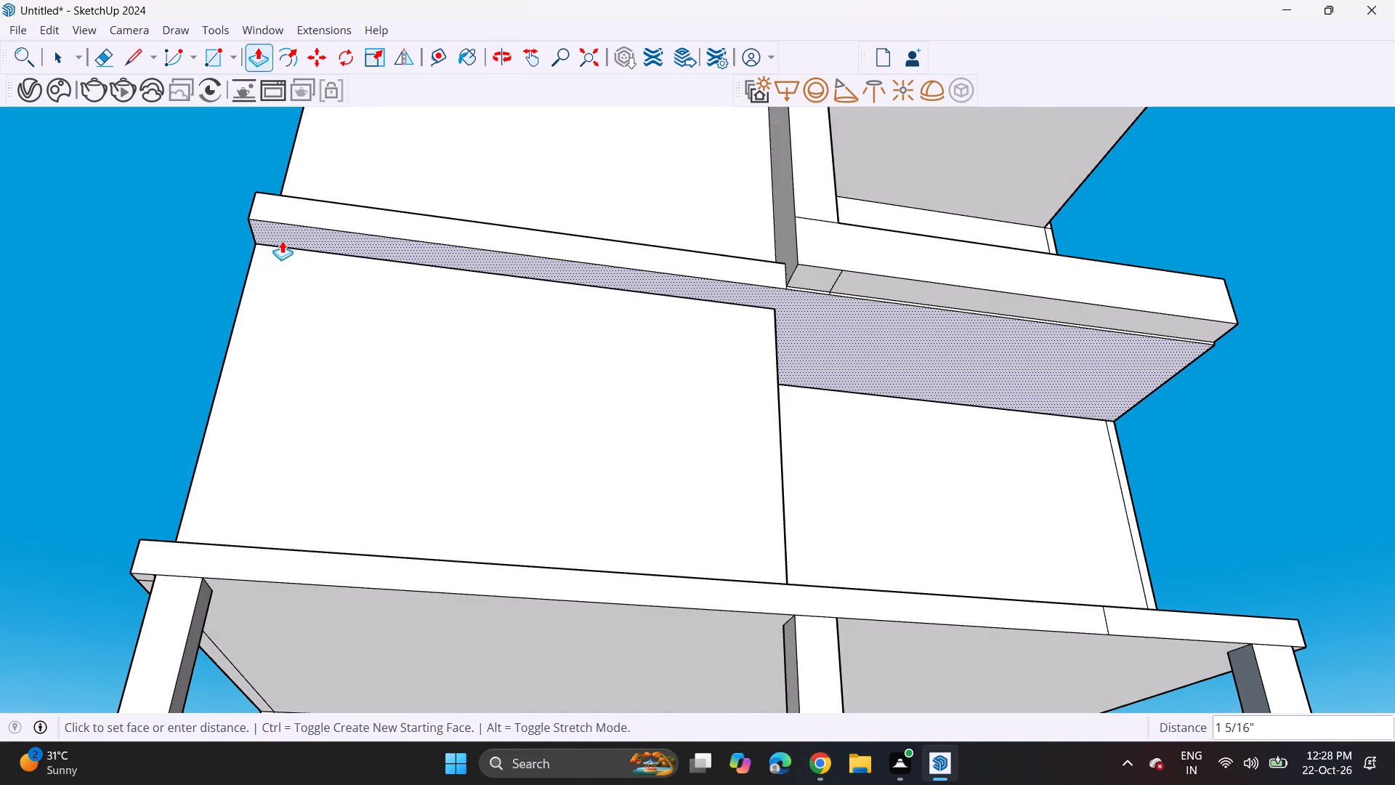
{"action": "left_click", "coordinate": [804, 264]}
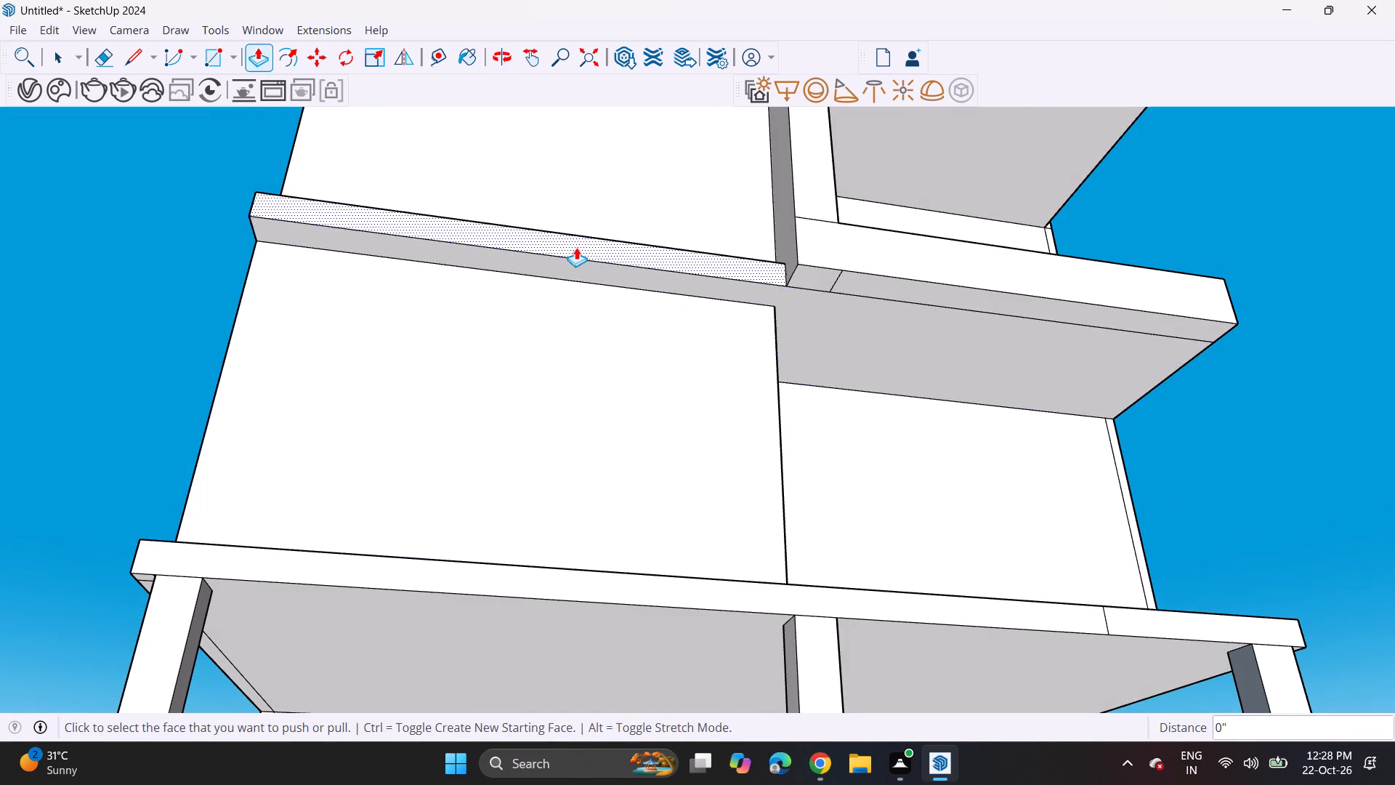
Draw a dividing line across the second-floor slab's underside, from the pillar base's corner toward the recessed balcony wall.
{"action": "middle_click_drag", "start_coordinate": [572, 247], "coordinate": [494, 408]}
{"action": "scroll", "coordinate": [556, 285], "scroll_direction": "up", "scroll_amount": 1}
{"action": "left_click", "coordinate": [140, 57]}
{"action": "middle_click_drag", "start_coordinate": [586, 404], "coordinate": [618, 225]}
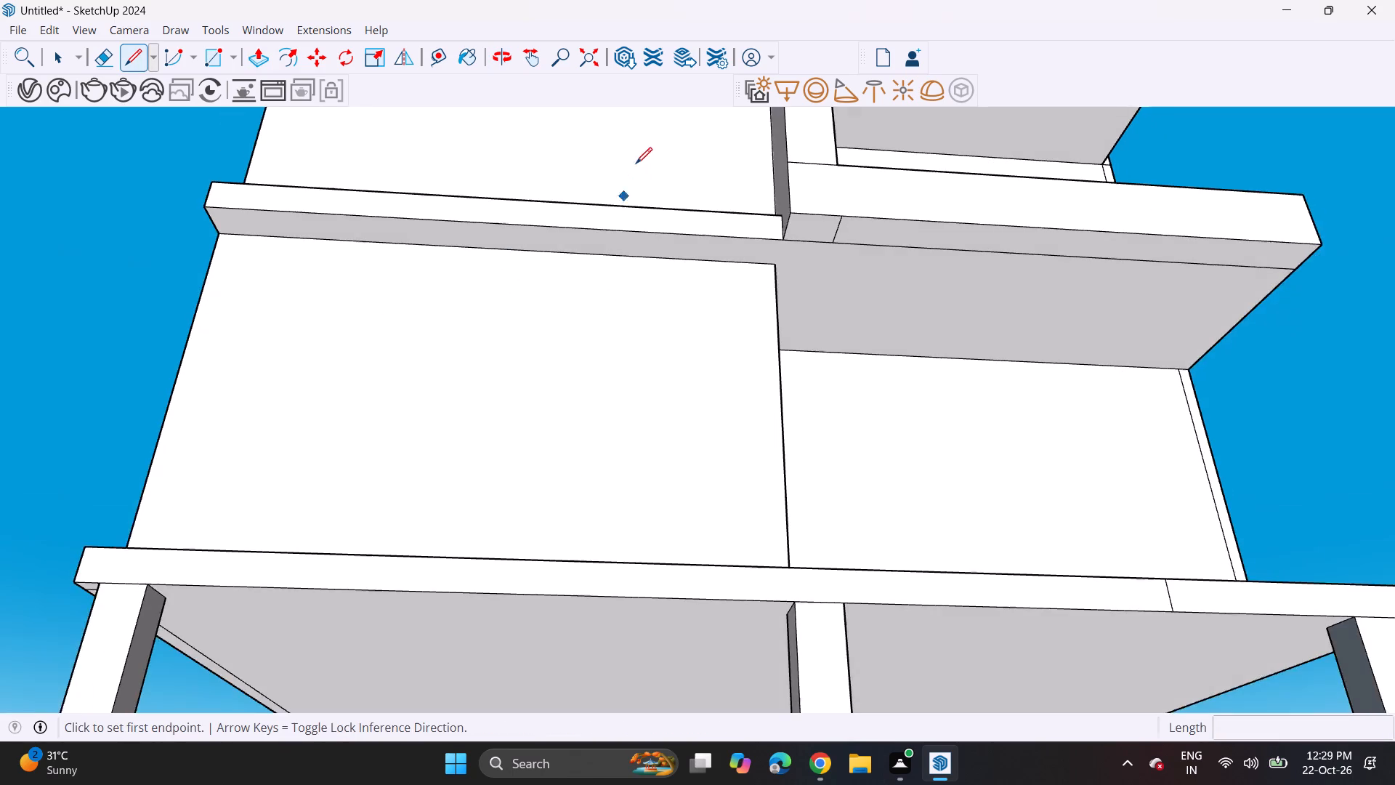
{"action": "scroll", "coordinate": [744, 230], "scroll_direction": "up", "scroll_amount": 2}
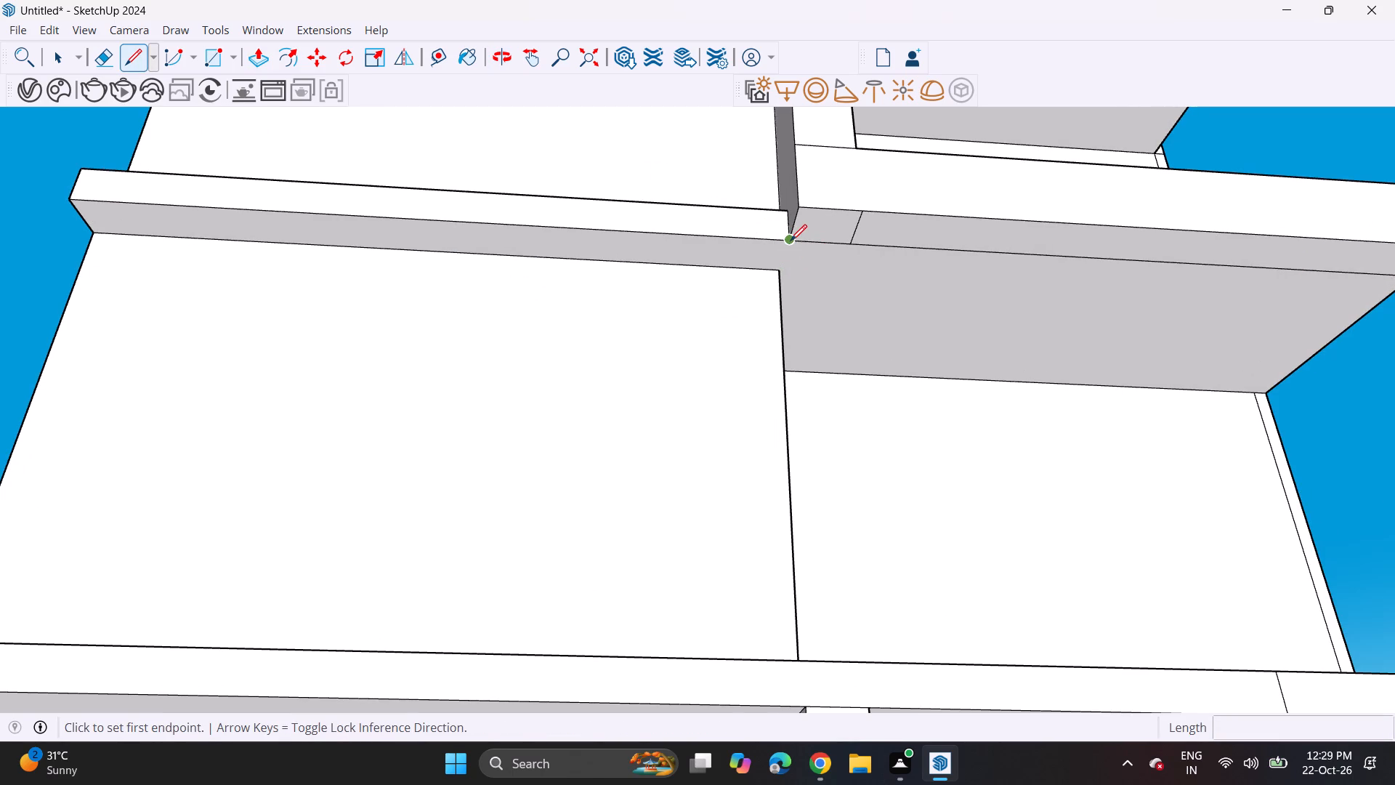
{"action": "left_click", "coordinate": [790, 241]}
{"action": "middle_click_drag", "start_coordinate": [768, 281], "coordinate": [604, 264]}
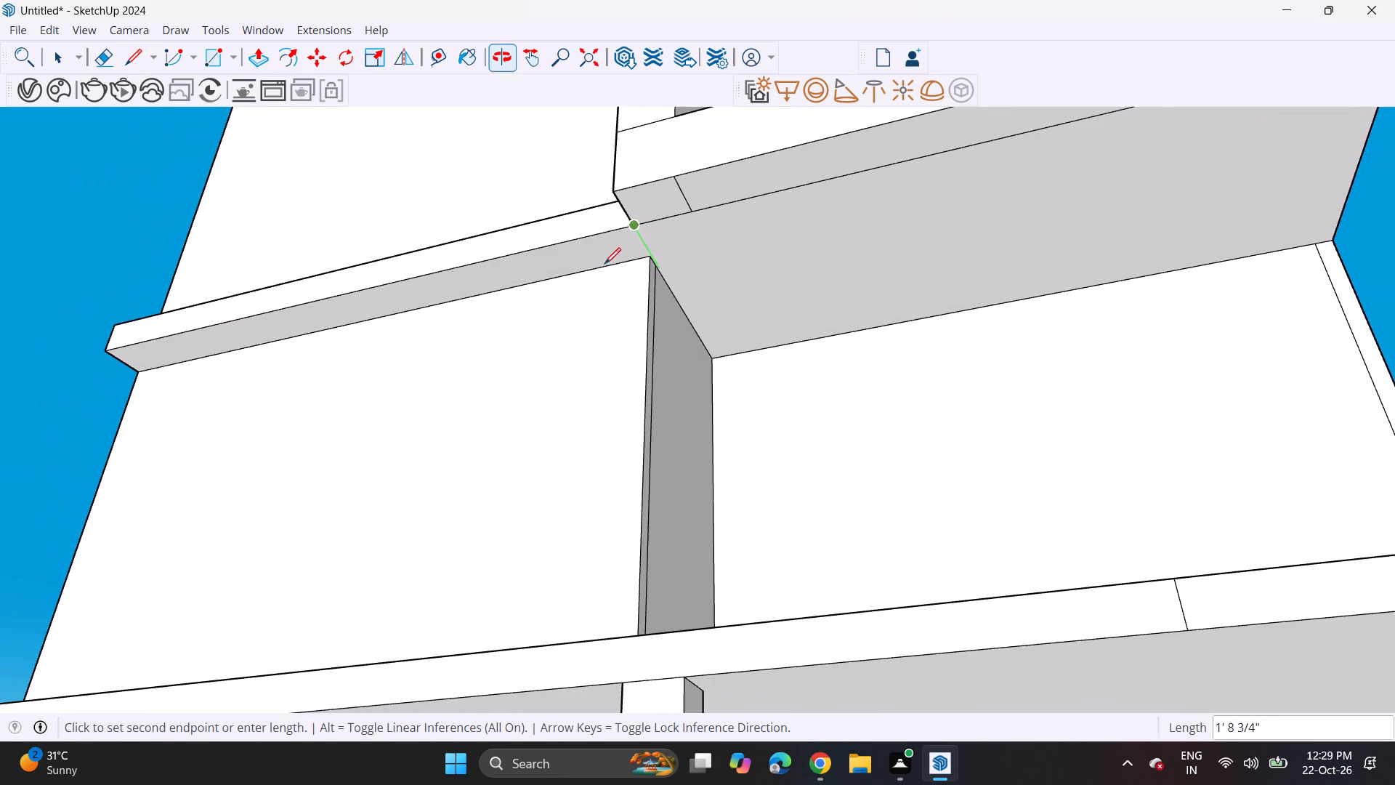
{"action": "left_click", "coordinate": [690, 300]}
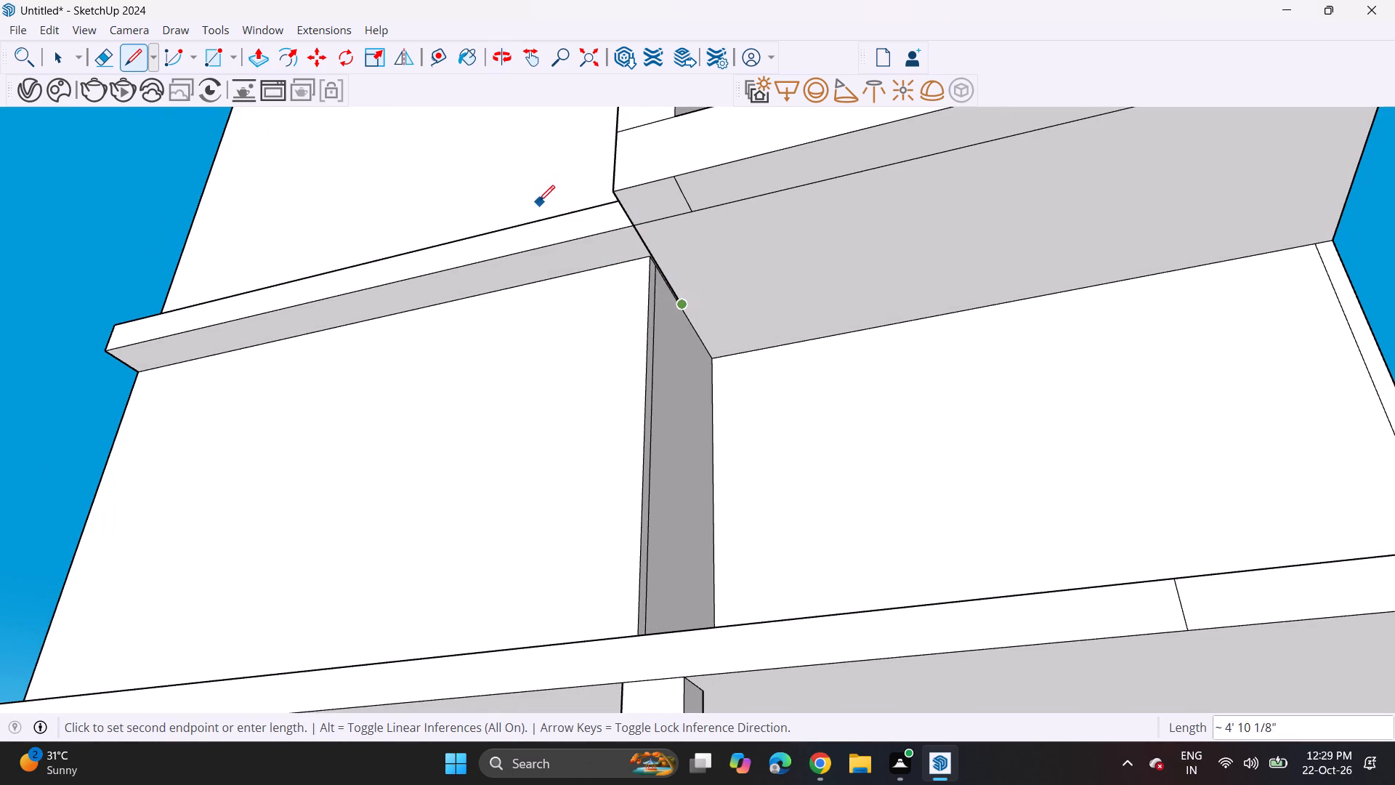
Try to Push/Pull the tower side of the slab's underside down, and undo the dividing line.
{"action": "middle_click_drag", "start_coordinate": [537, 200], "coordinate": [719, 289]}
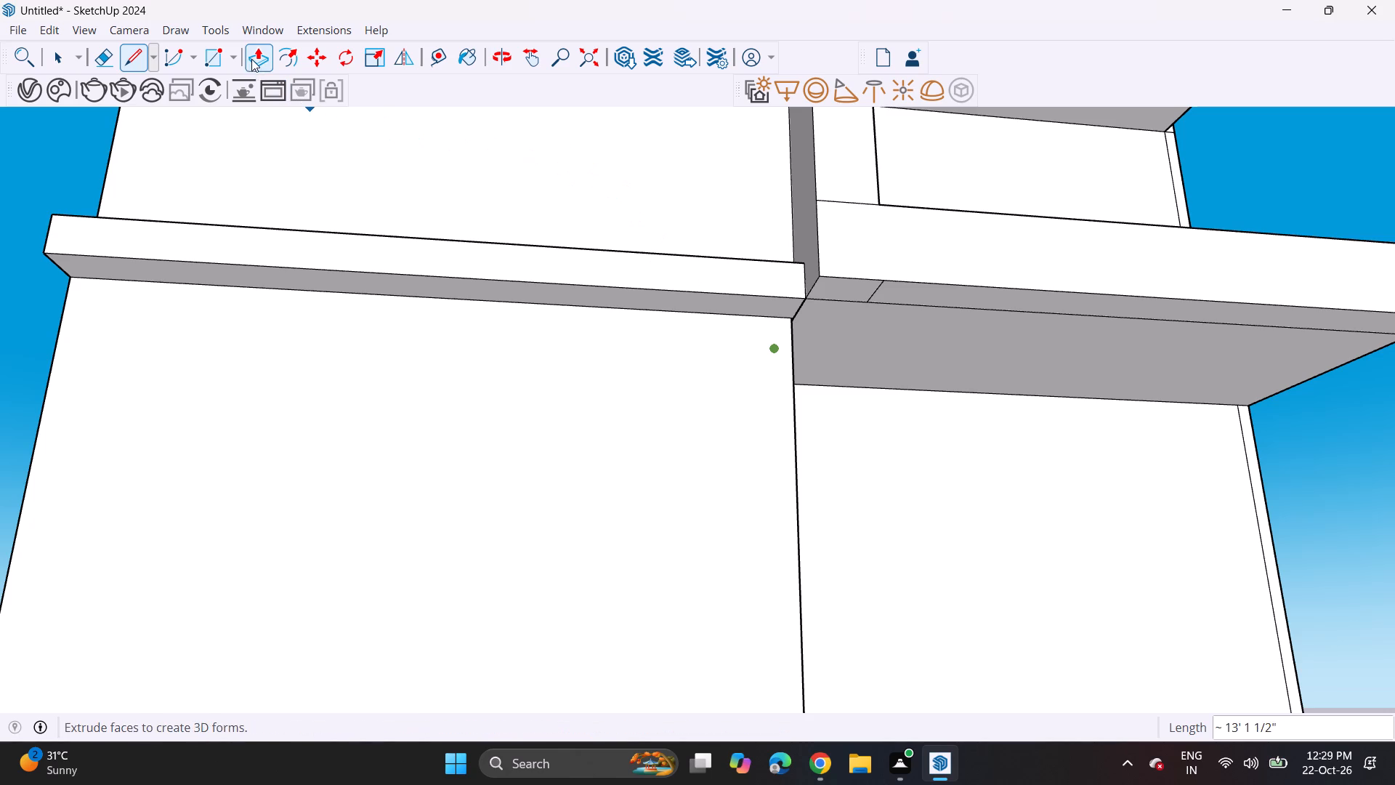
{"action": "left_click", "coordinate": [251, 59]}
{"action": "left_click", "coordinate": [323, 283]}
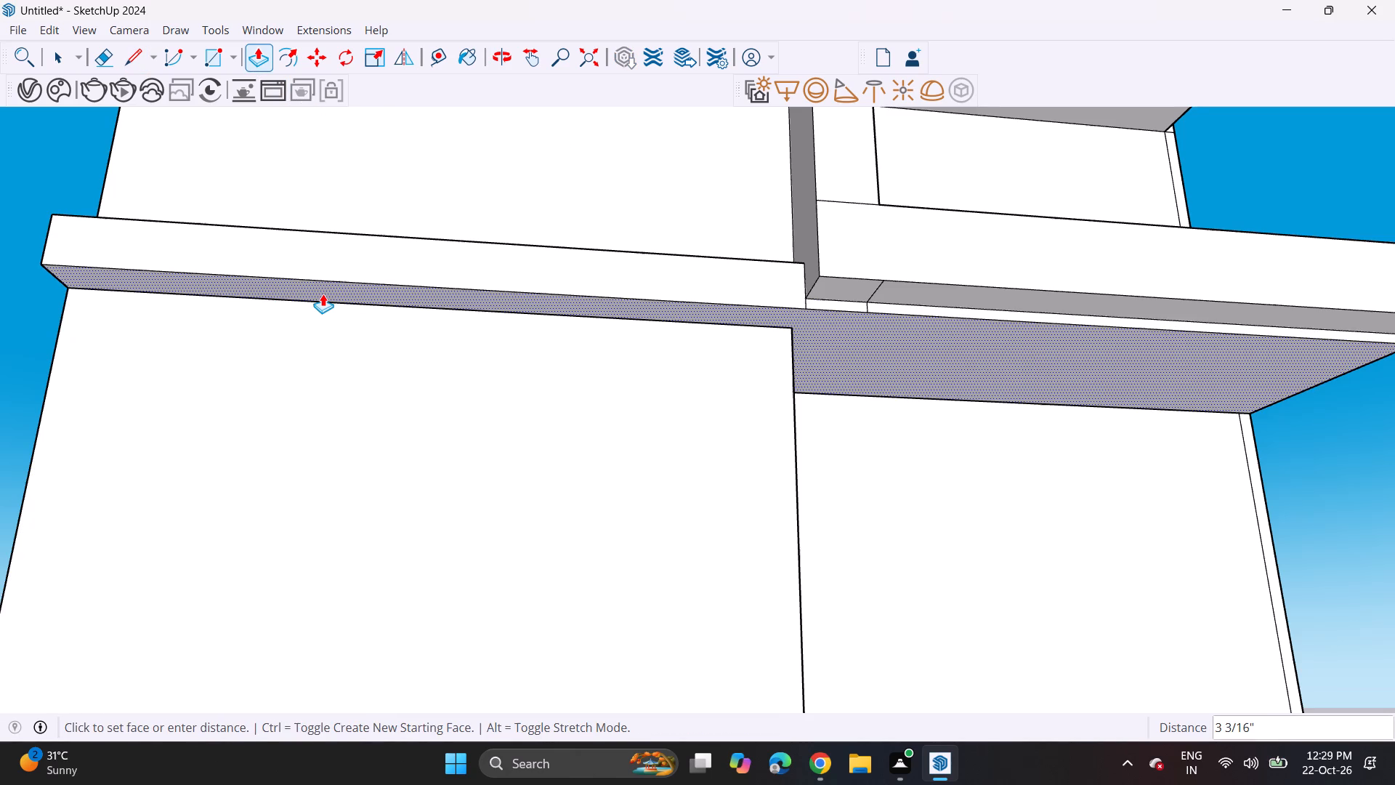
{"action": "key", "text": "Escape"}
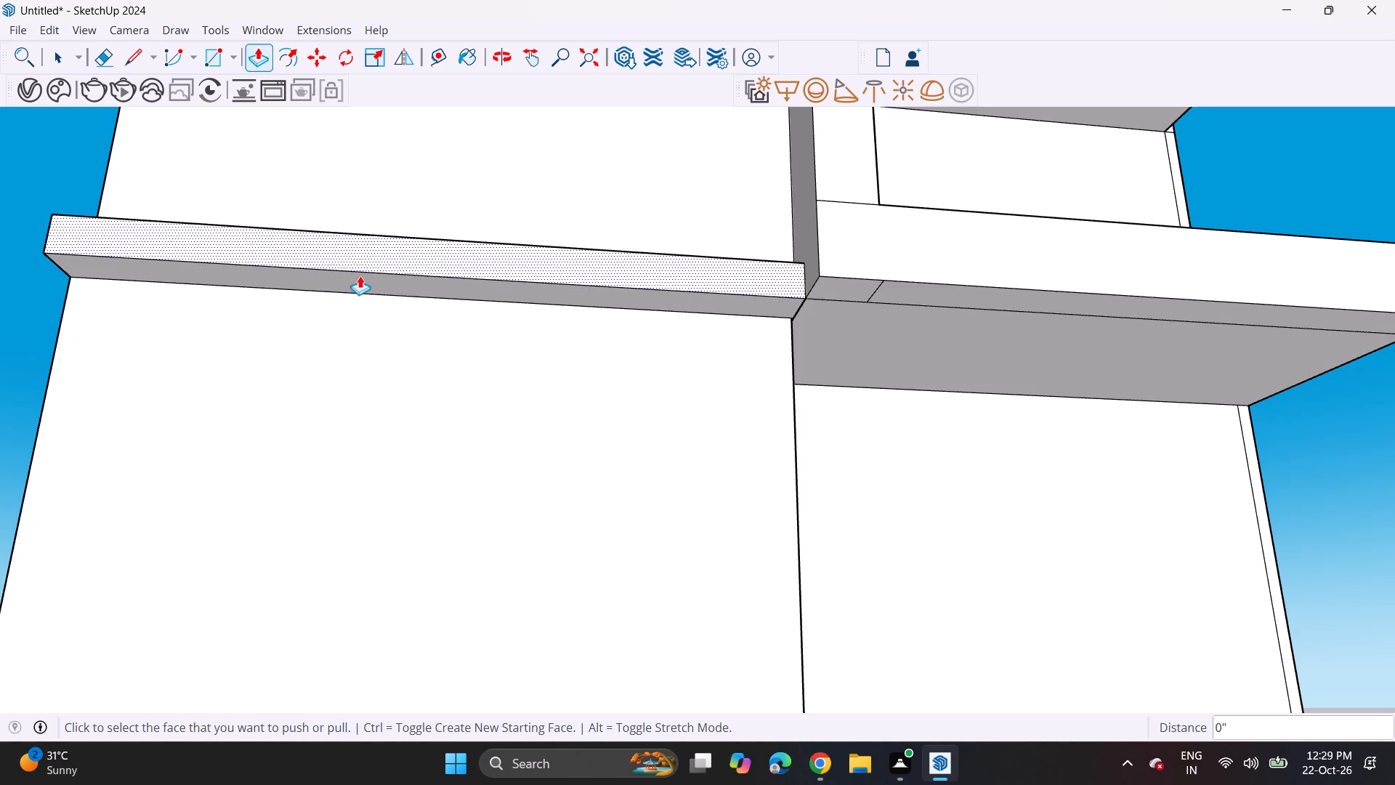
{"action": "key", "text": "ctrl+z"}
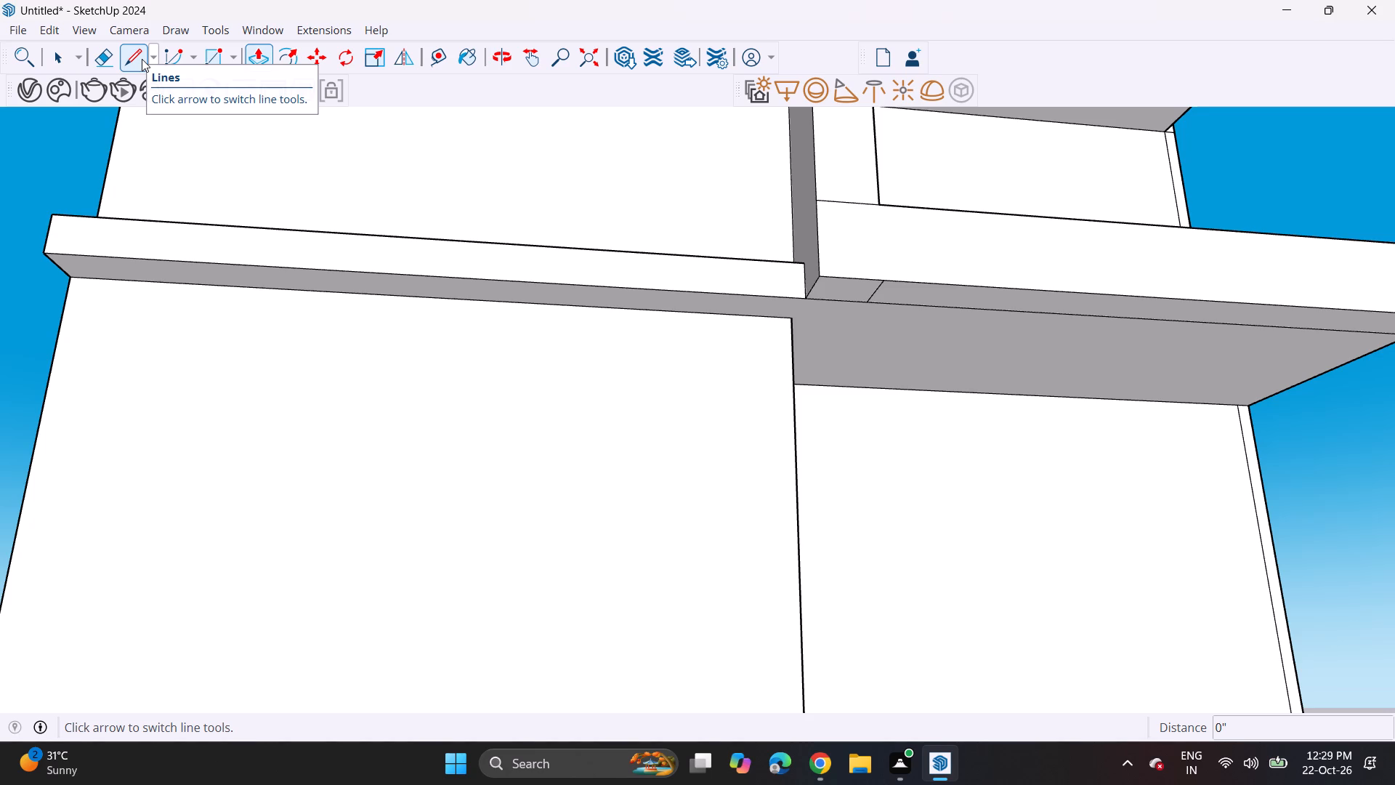
Draw a line about 5' 11 15/16" long across the slab's underside, from the pillar base's corner to the recessed wall's inner corner.
{"action": "left_click", "coordinate": [142, 59]}
{"action": "middle_click_drag", "start_coordinate": [893, 249], "coordinate": [873, 249]}
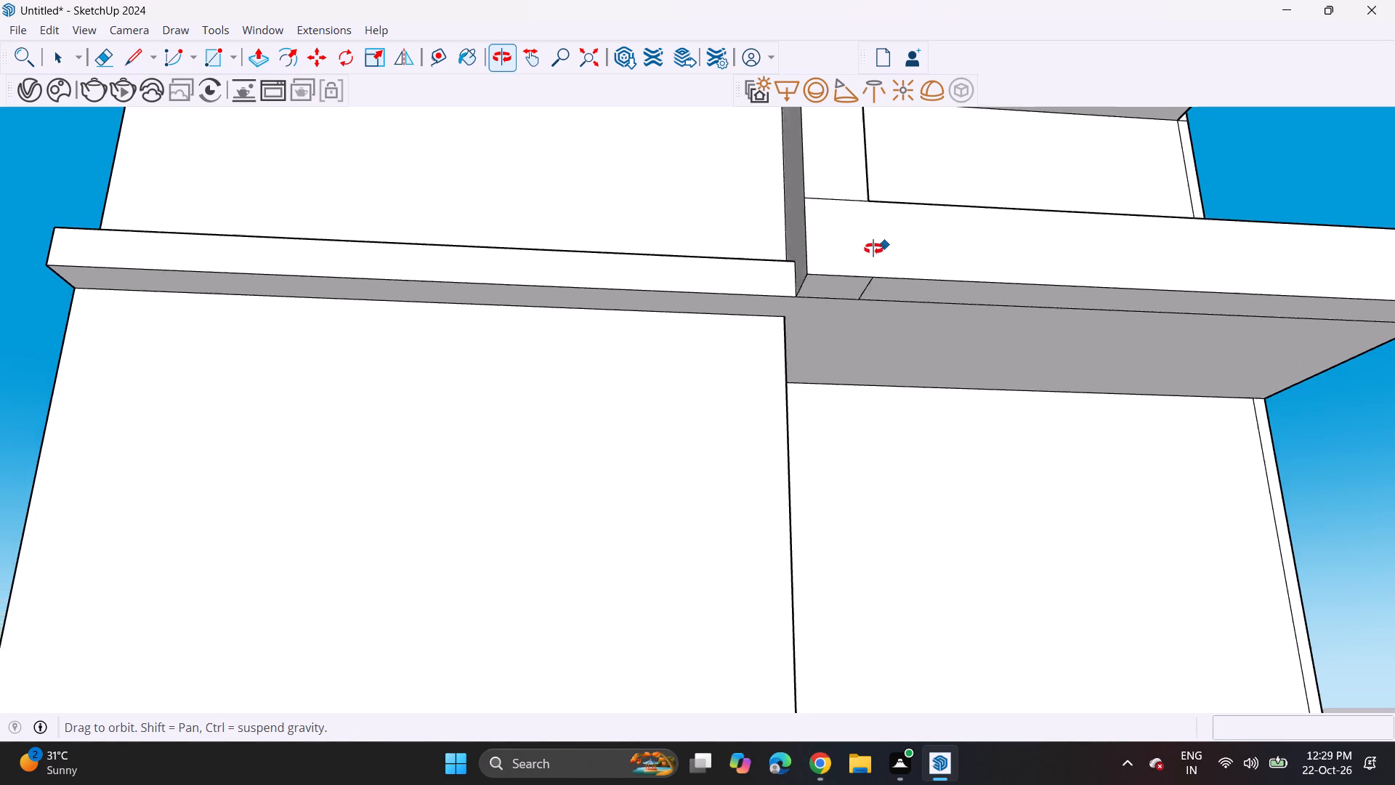
{"action": "middle_click_drag", "start_coordinate": [873, 249], "coordinate": [694, 233]}
{"action": "scroll", "coordinate": [688, 238], "scroll_direction": "up", "scroll_amount": 3}
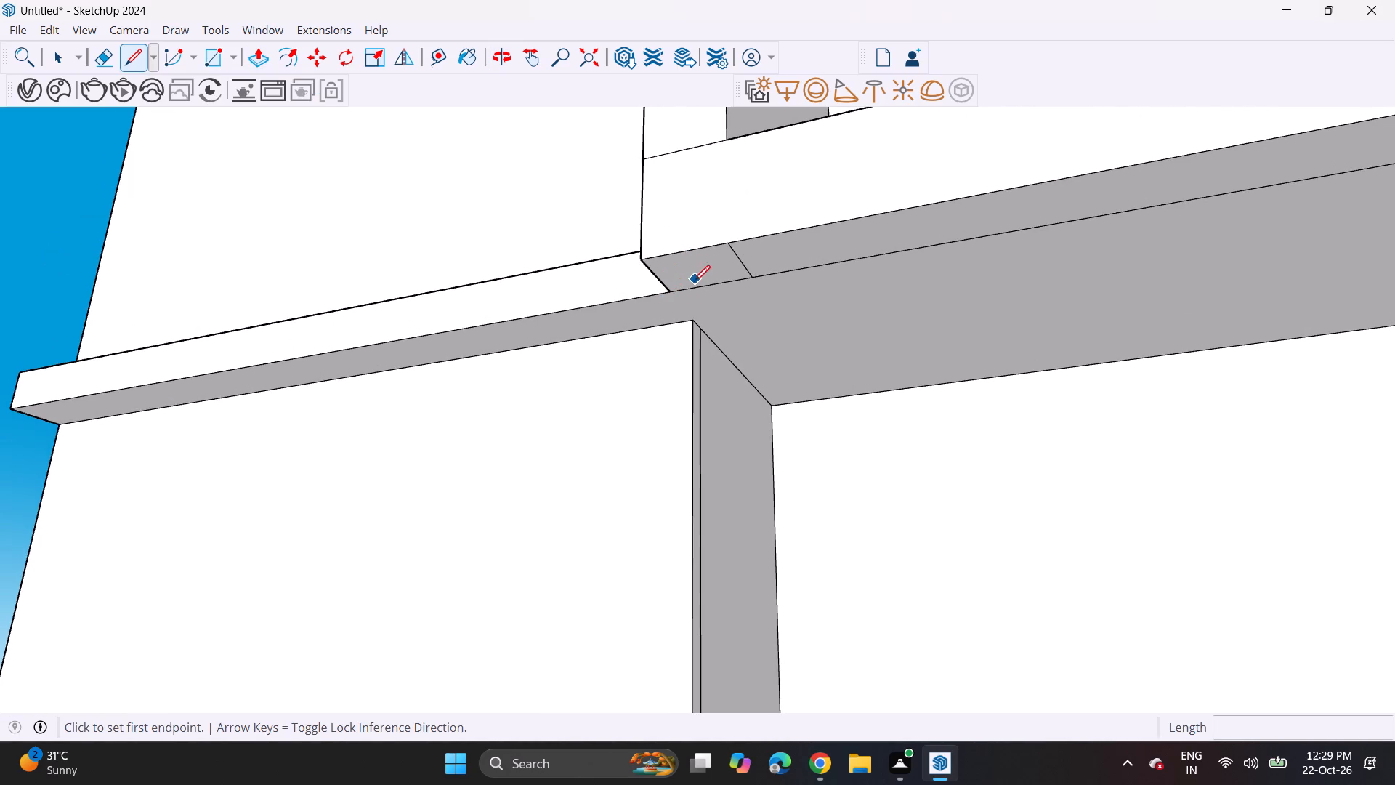
{"action": "left_click", "coordinate": [673, 288]}
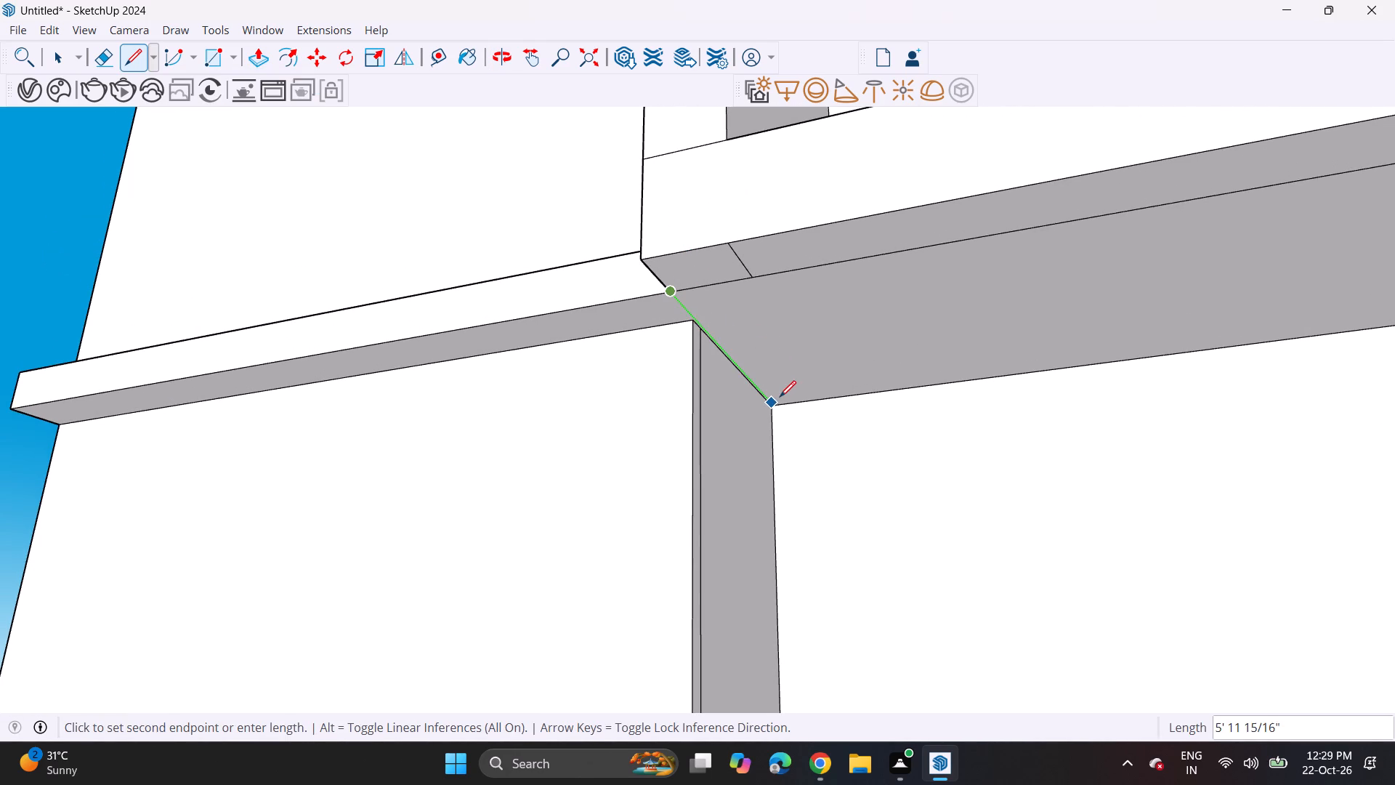
{"action": "left_click", "coordinate": [782, 402]}
Push/Pull the separated underside of the second-floor band below the tower down about 5 13/16".
{"action": "scroll", "coordinate": [581, 278], "scroll_direction": "down", "scroll_amount": 3}
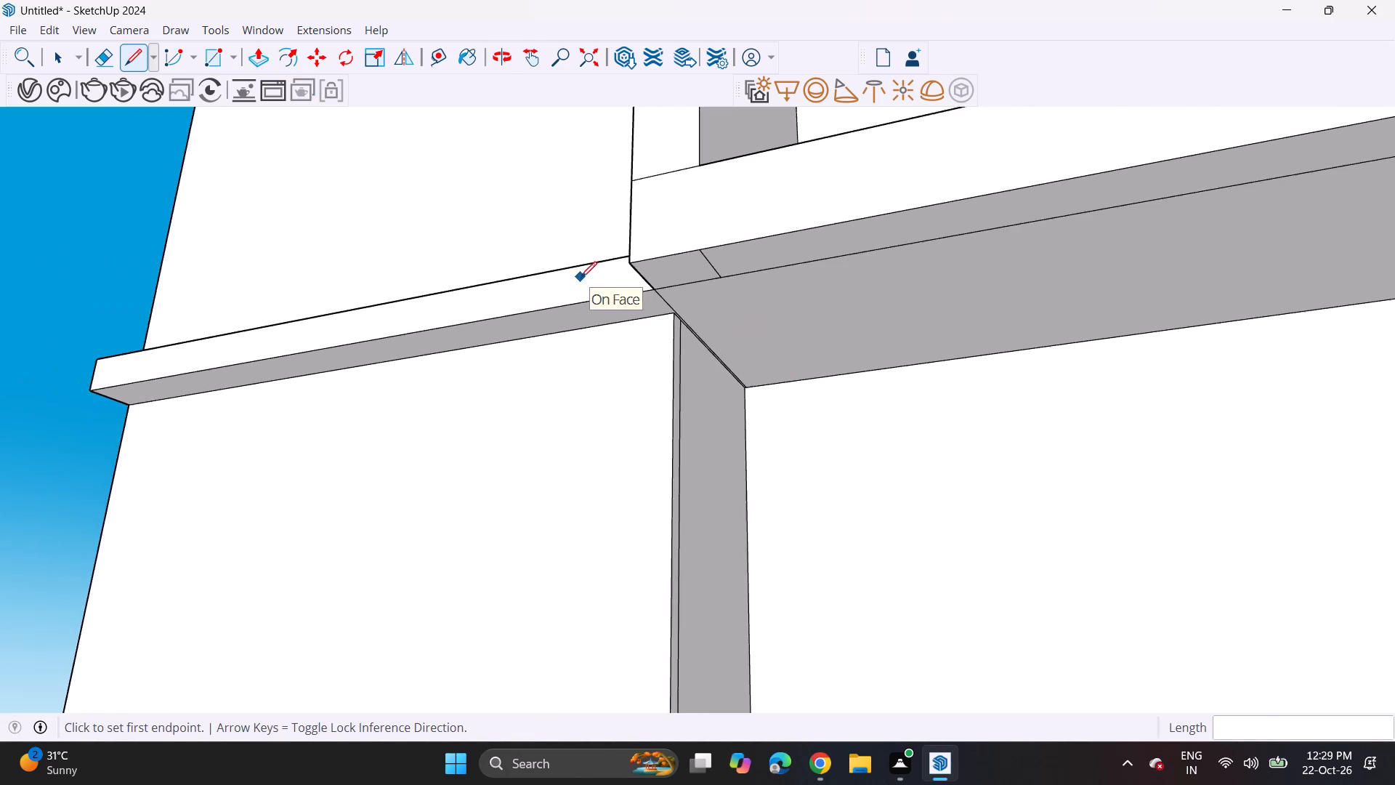
{"action": "middle_click_drag", "start_coordinate": [574, 278], "coordinate": [679, 303]}
{"action": "left_click", "coordinate": [260, 62]}
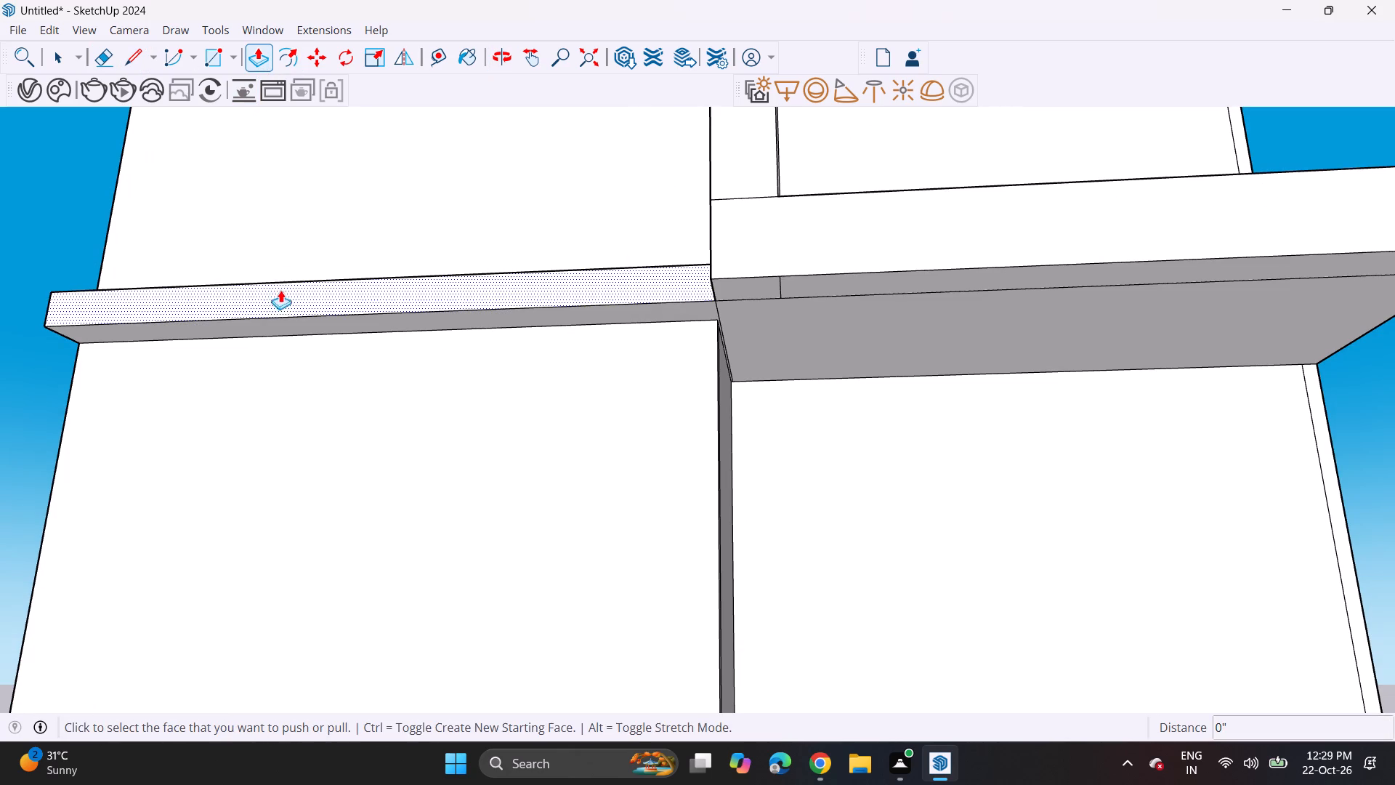
{"action": "left_click", "coordinate": [278, 318]}
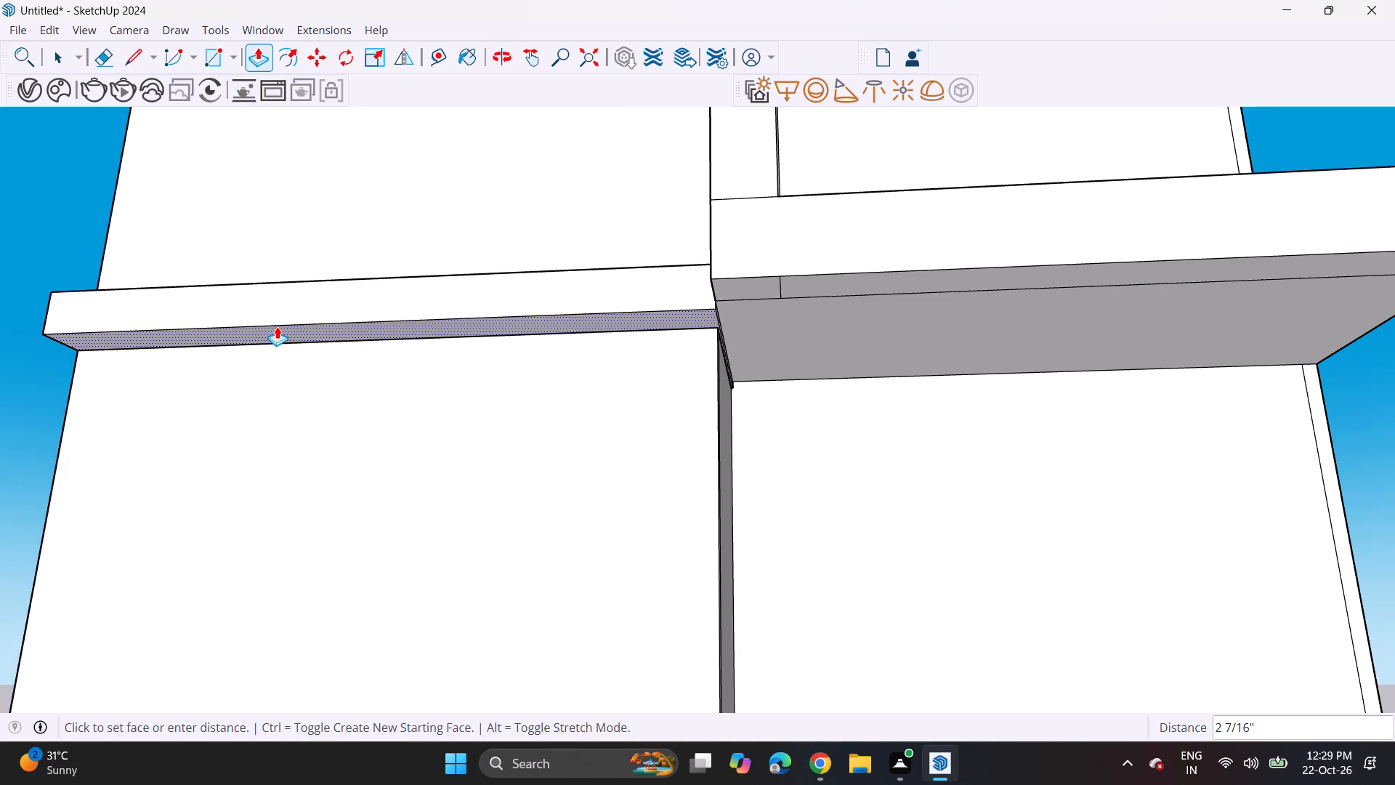
{"action": "left_click", "coordinate": [270, 337]}
Push/Pull the narrow top rim of the first-floor slab, around the tower and lower balcony, up about 6 15/16".
{"action": "middle_click_drag", "start_coordinate": [363, 371], "coordinate": [399, 442]}
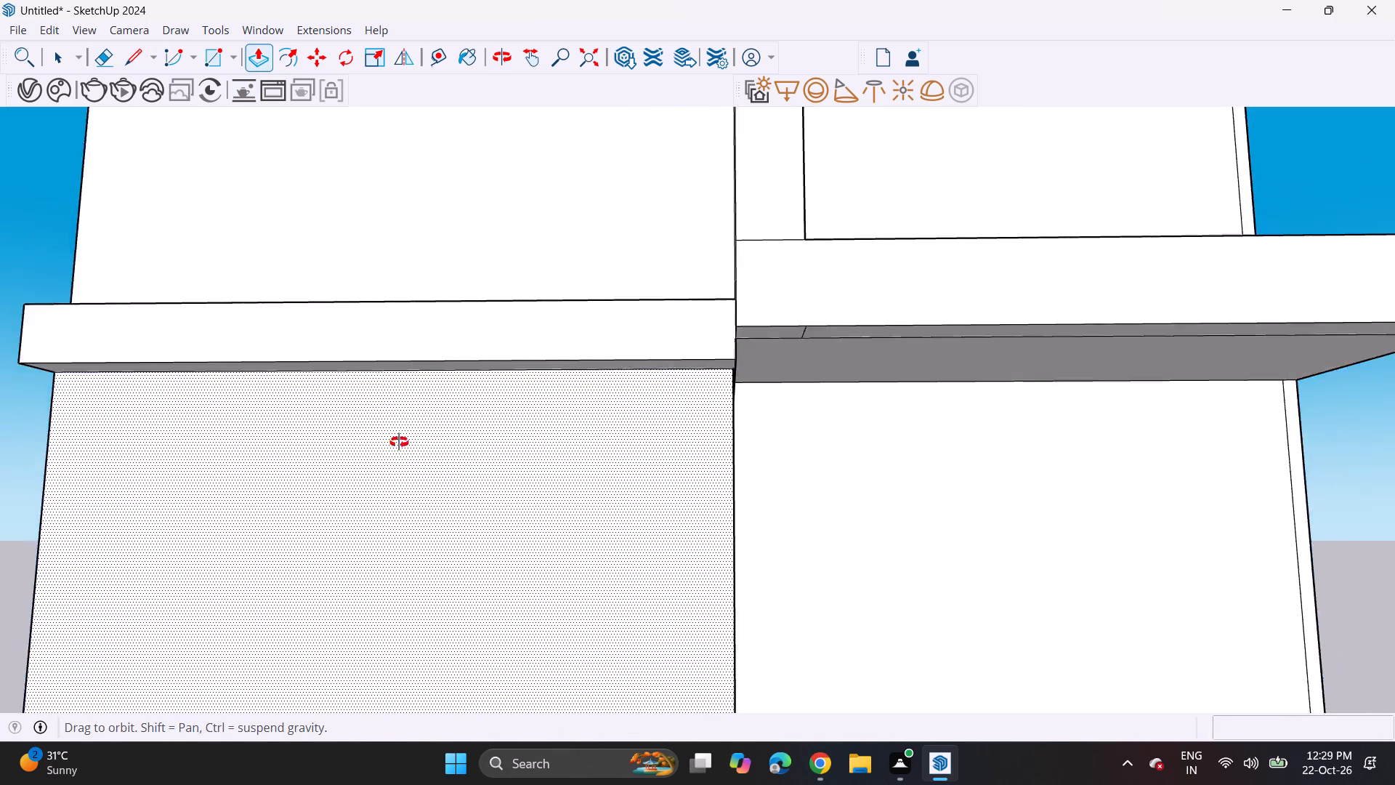
{"action": "middle_click_drag", "start_coordinate": [399, 442], "coordinate": [405, 459]}
{"action": "scroll", "coordinate": [384, 390], "scroll_direction": "down", "scroll_amount": 7}
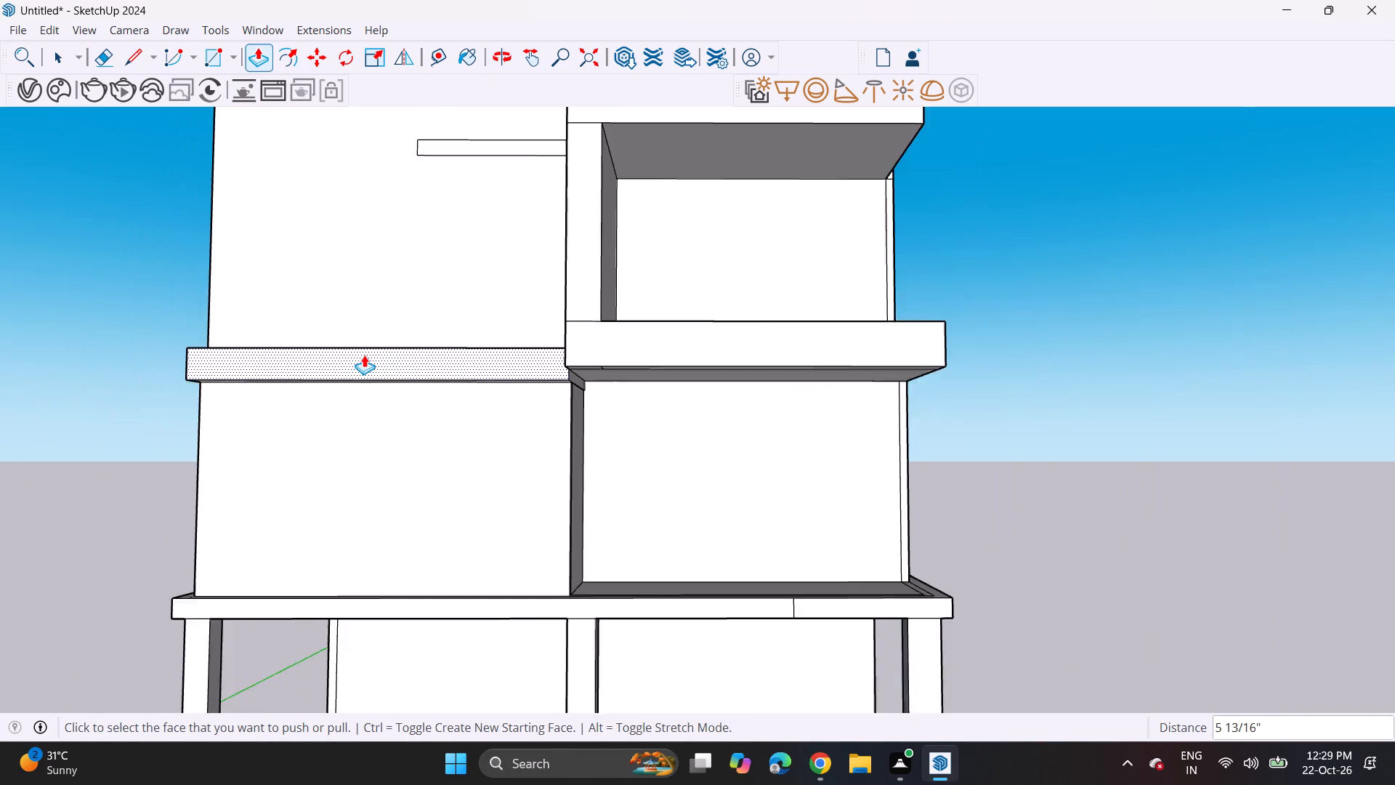
{"action": "scroll", "coordinate": [364, 355], "scroll_direction": "down", "scroll_amount": 3}
{"action": "middle_click_drag", "start_coordinate": [360, 579], "coordinate": [387, 435]}
{"action": "middle_click_drag", "start_coordinate": [406, 508], "coordinate": [428, 655]}
{"action": "scroll", "coordinate": [429, 324], "scroll_direction": "up", "scroll_amount": 3}
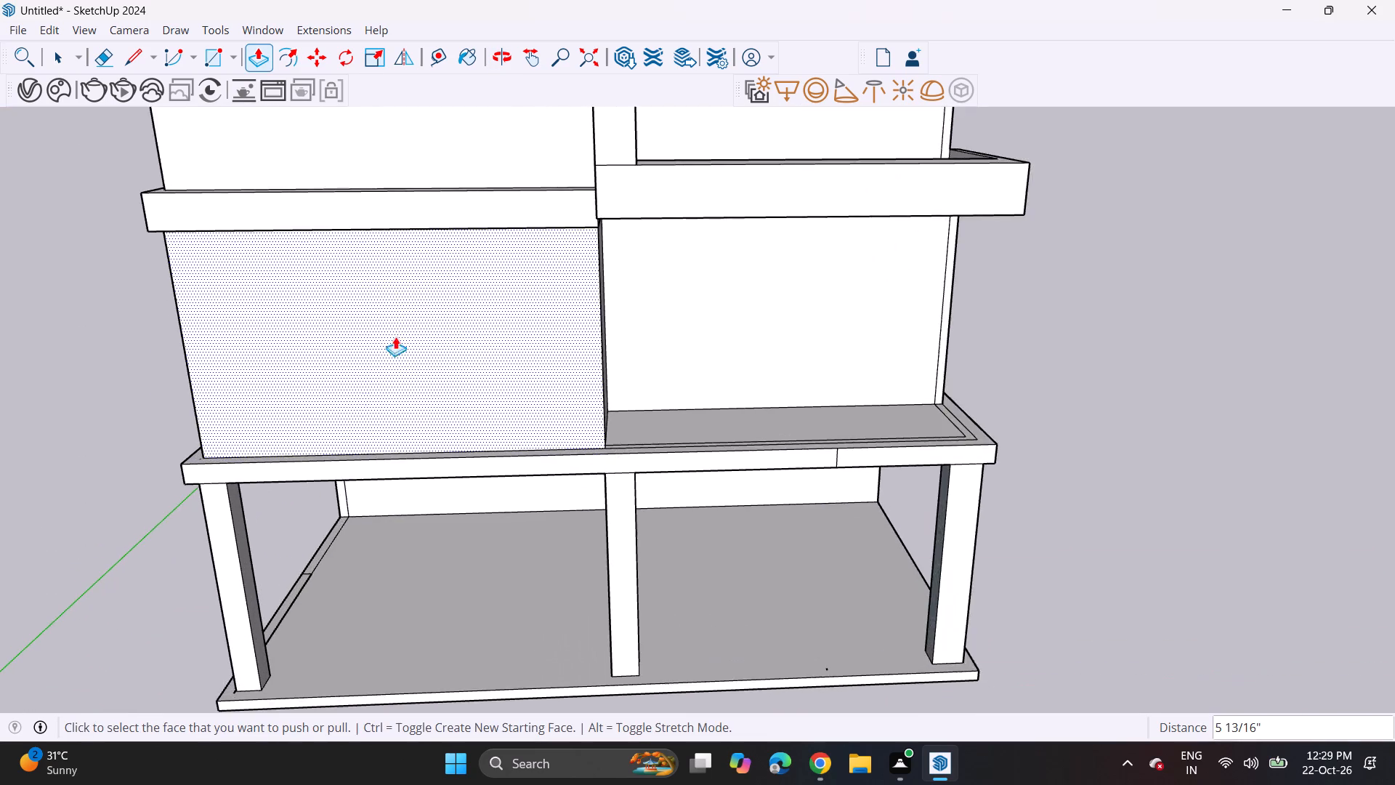
{"action": "scroll", "coordinate": [373, 379], "scroll_direction": "up", "scroll_amount": 3}
{"action": "left_click", "coordinate": [324, 483]}
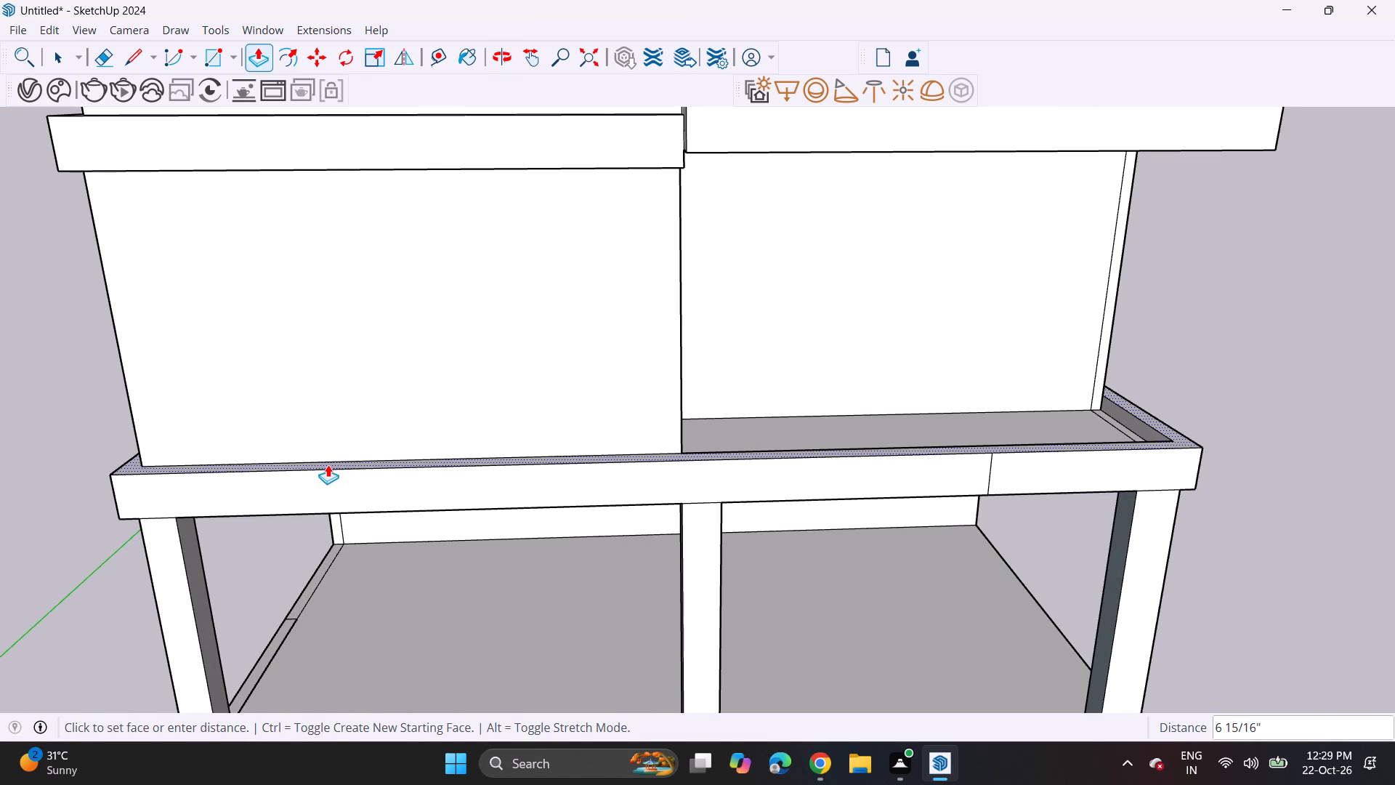
{"action": "left_click", "coordinate": [328, 464]}
Erase the stray vertical line on the front face of the first-floor slab band.
{"action": "scroll", "coordinate": [388, 400], "scroll_direction": "down", "scroll_amount": 4}
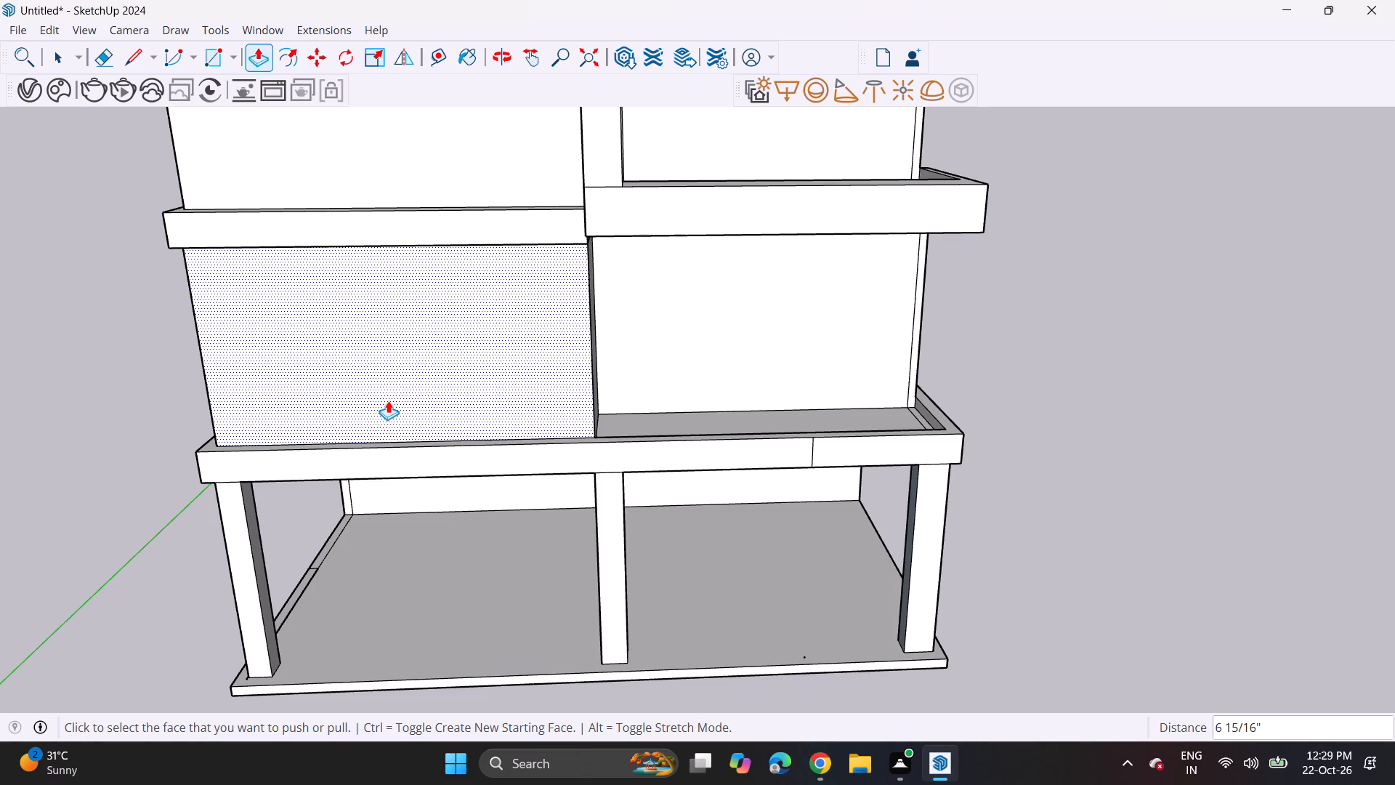
{"action": "left_click", "coordinate": [100, 63]}
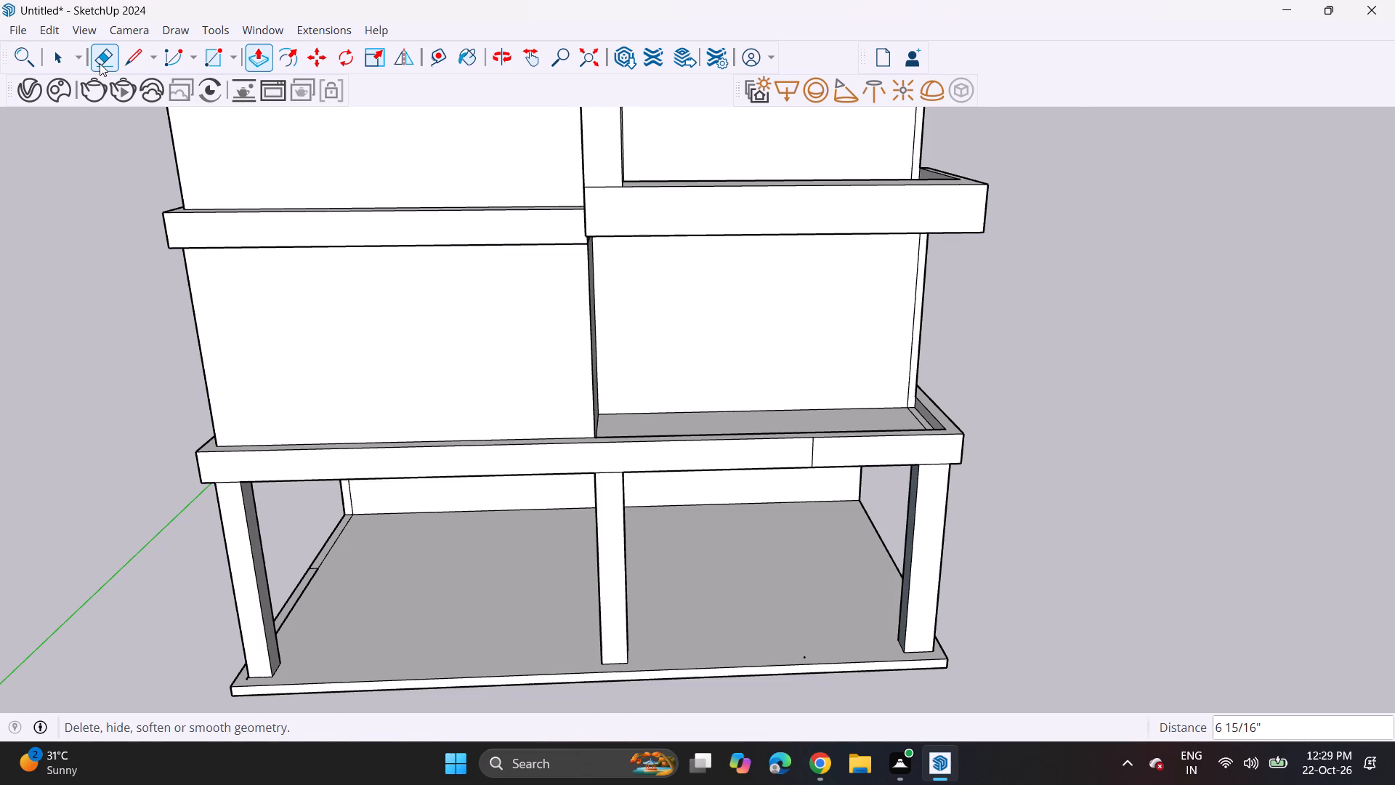
{"action": "scroll", "coordinate": [761, 489], "scroll_direction": "up", "scroll_amount": 4}
{"action": "left_click_drag", "start_coordinate": [859, 410], "coordinate": [877, 418]}
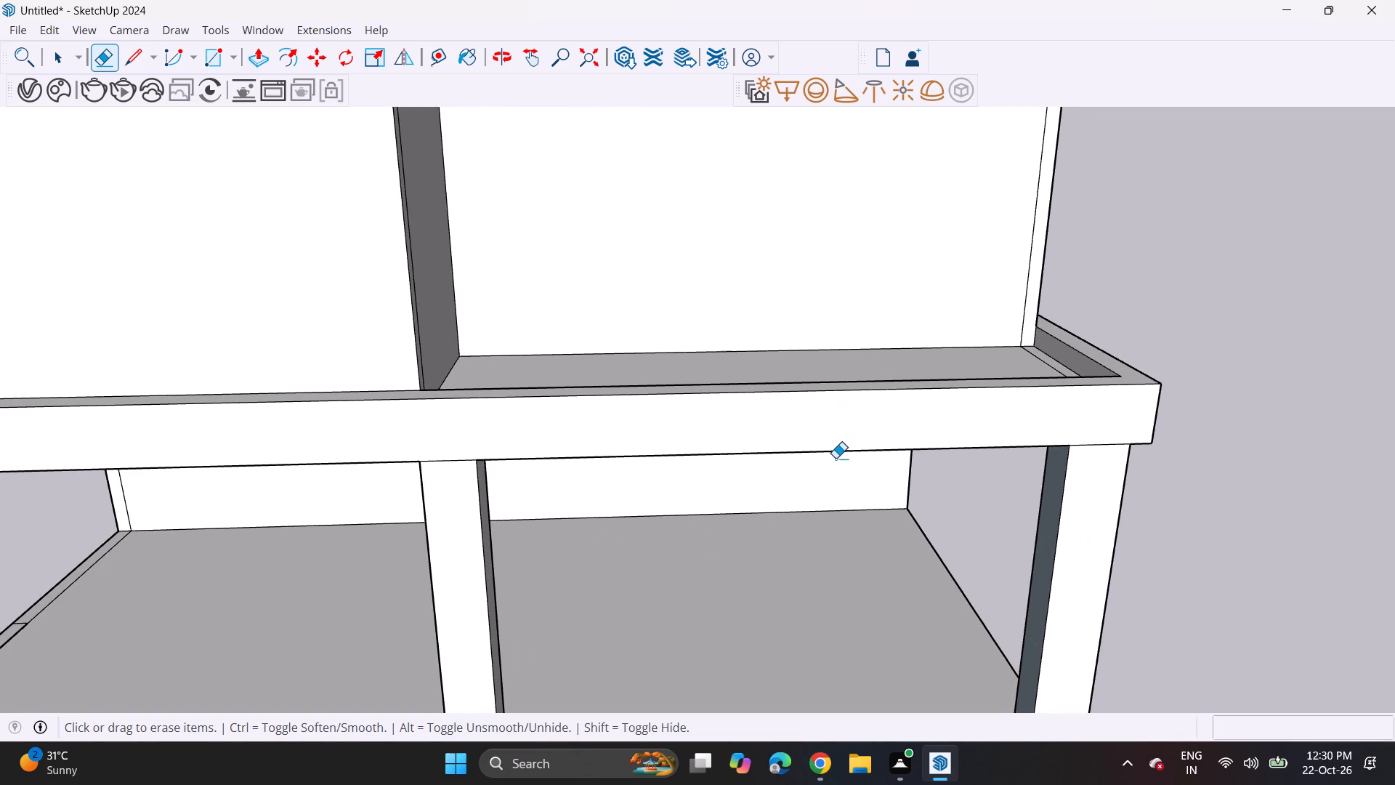
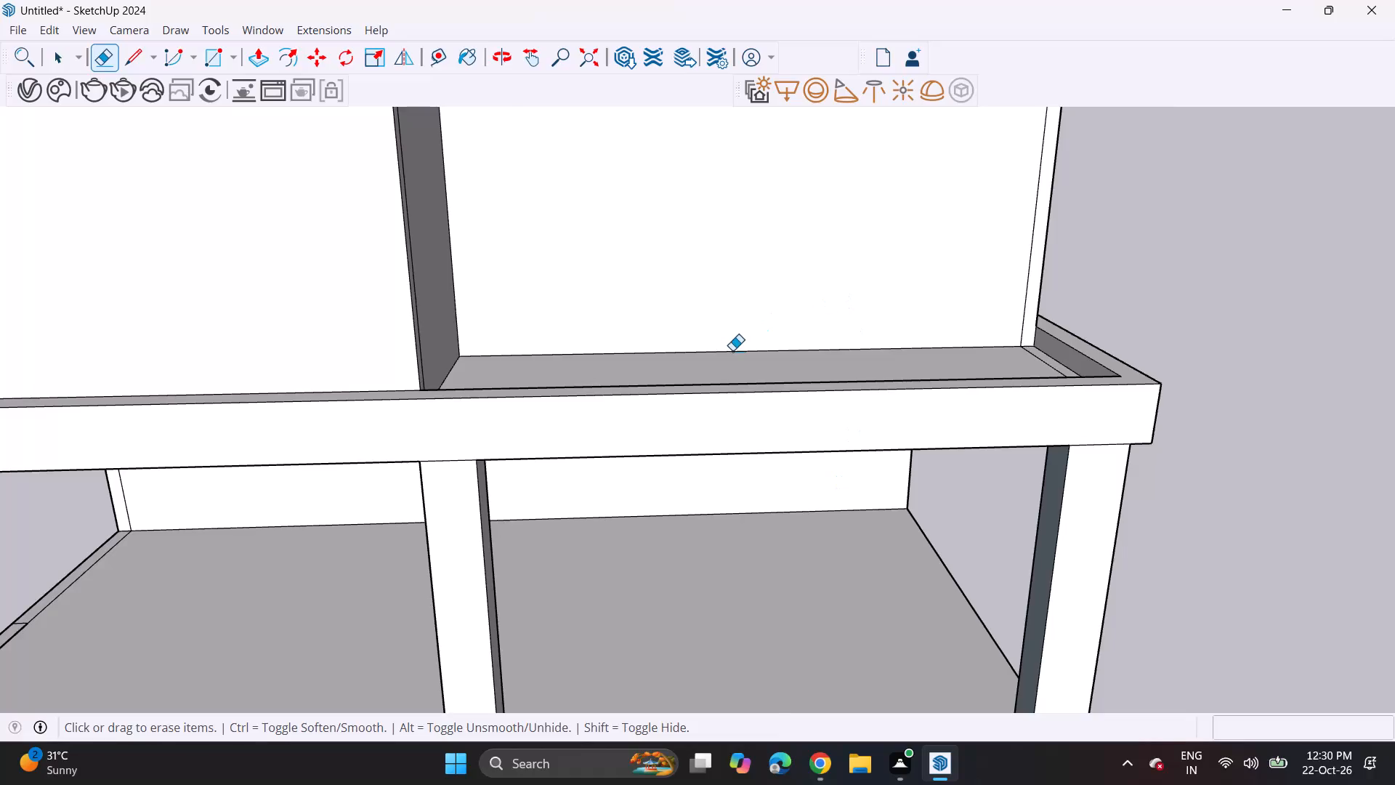
Push/Pull the narrow horizontal strip on the tower's front wall outward about 1' 6 5/8" as a projecting ledge.
{"action": "scroll", "coordinate": [729, 363], "scroll_direction": "down", "scroll_amount": 11}
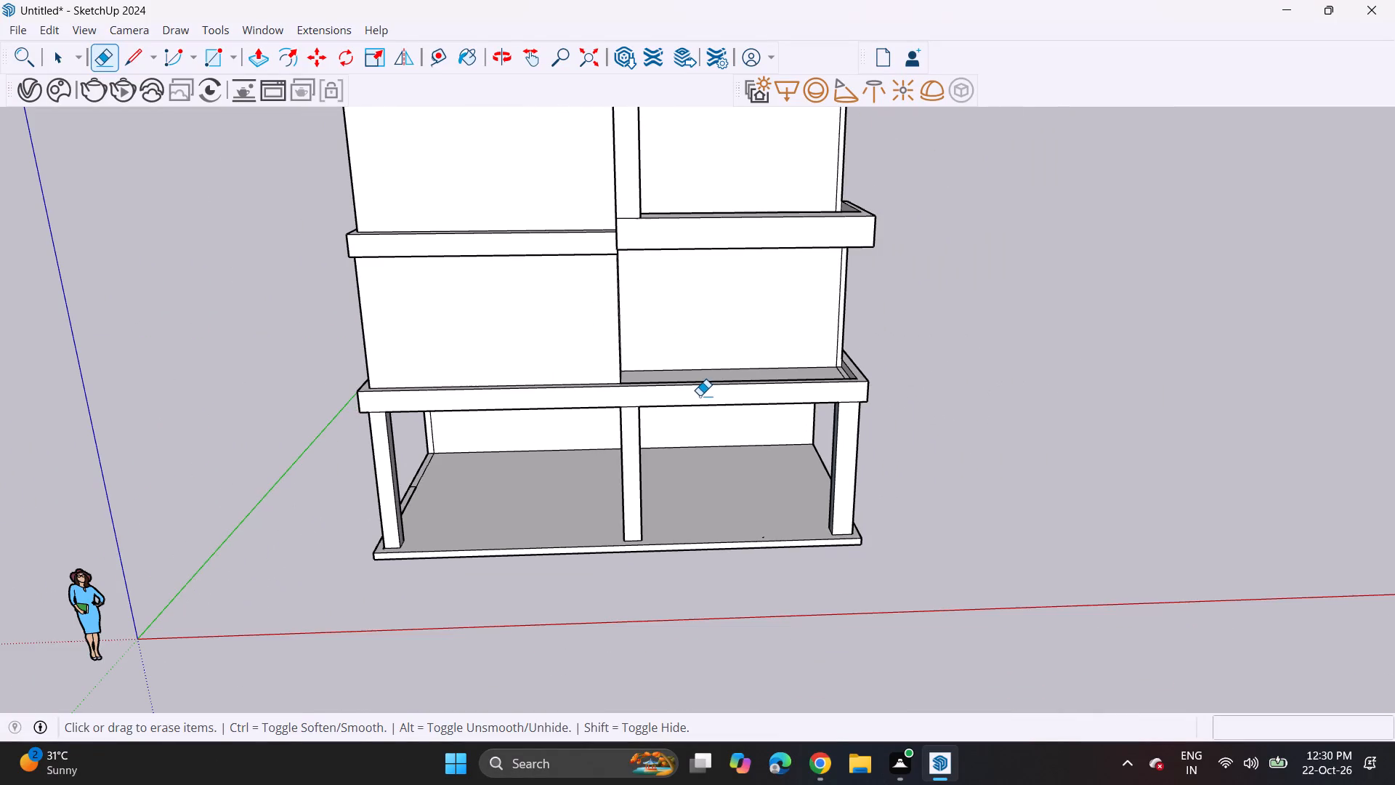
{"action": "middle_click_drag", "start_coordinate": [695, 386], "coordinate": [721, 634]}
{"action": "middle_click_drag", "start_coordinate": [688, 586], "coordinate": [657, 455]}
{"action": "scroll", "coordinate": [644, 427], "scroll_direction": "down", "scroll_amount": 5}
{"action": "middle_click_drag", "start_coordinate": [532, 316], "coordinate": [868, 476]}
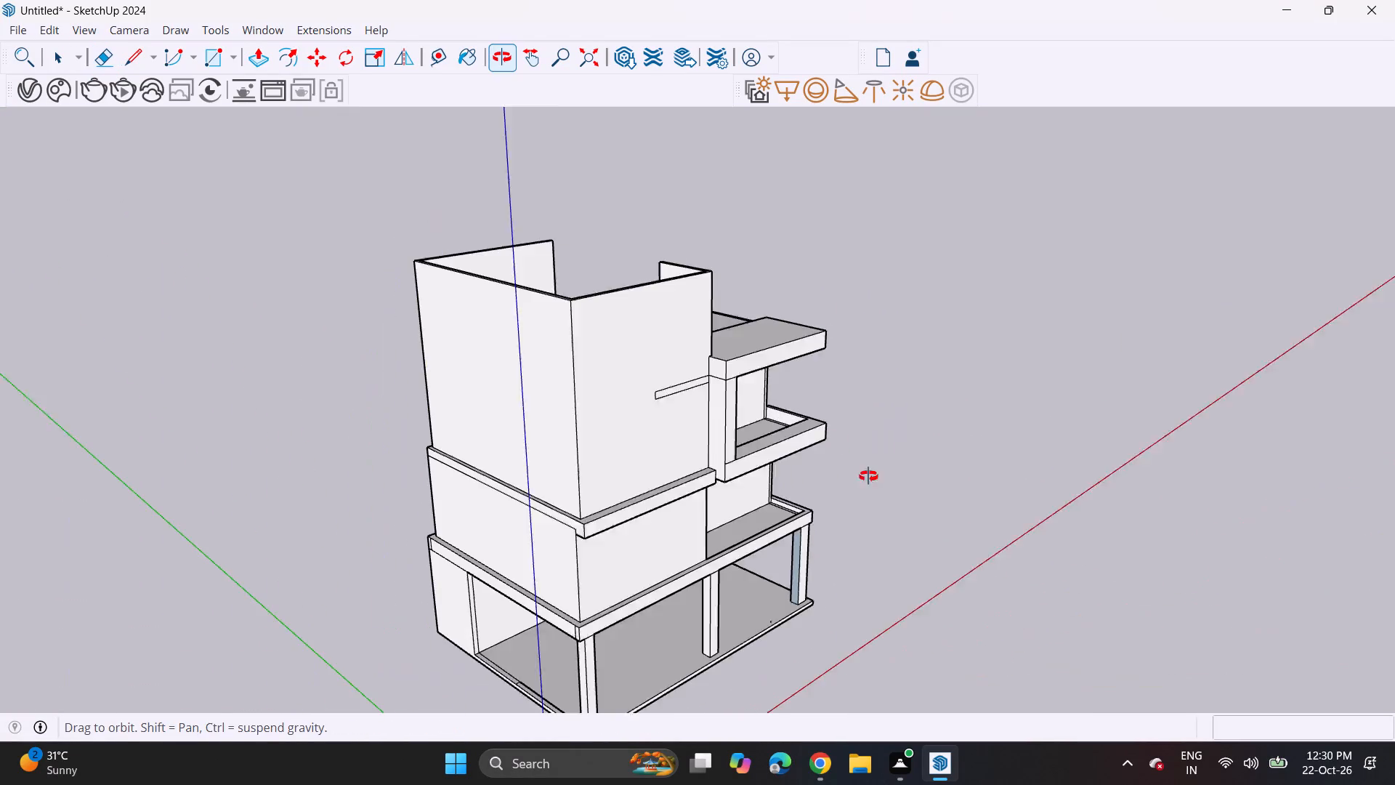
{"action": "middle_click_drag", "start_coordinate": [868, 476], "coordinate": [871, 480]}
{"action": "scroll", "coordinate": [606, 364], "scroll_direction": "up", "scroll_amount": 8}
{"action": "left_click", "coordinate": [259, 63]}
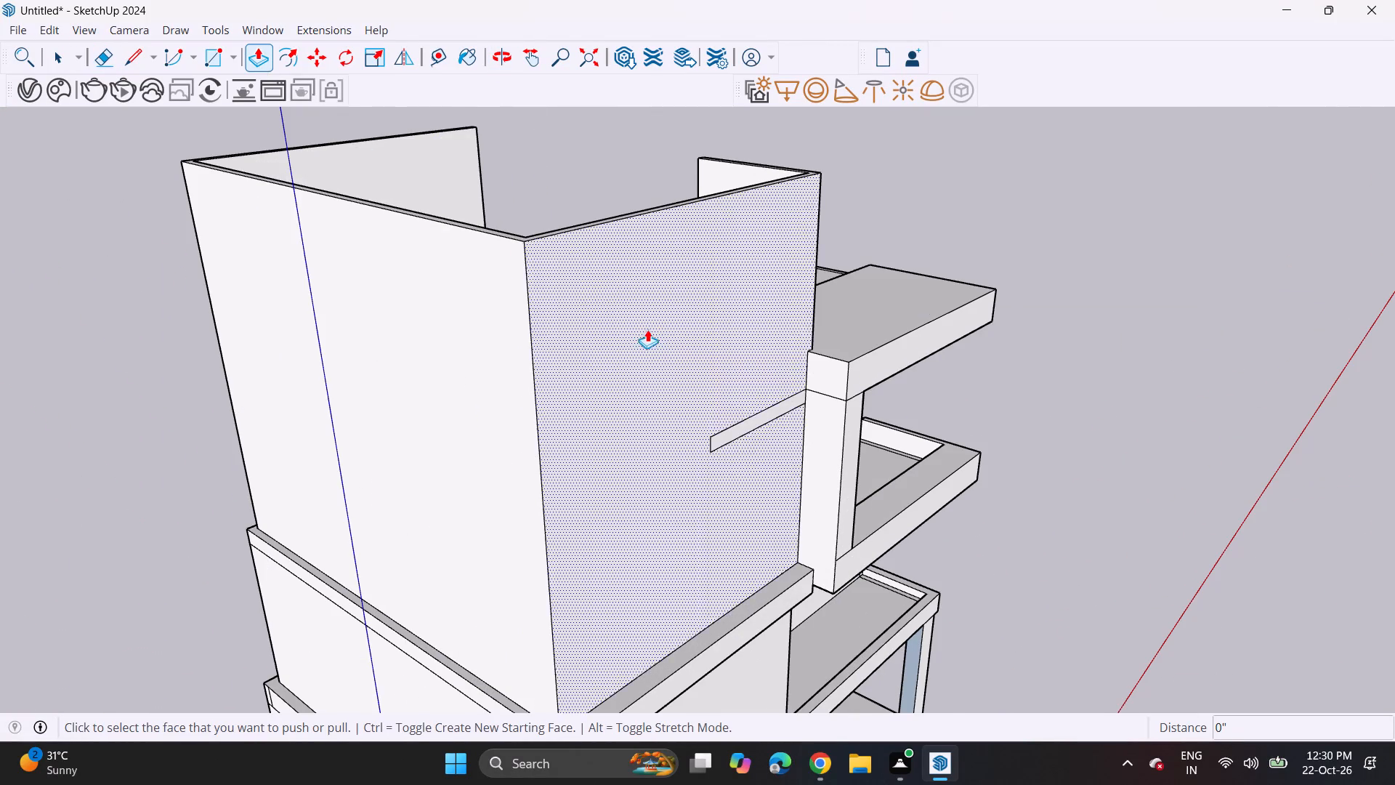
{"action": "scroll", "coordinate": [655, 328], "scroll_direction": "up", "scroll_amount": 2}
{"action": "left_click", "coordinate": [742, 460]}
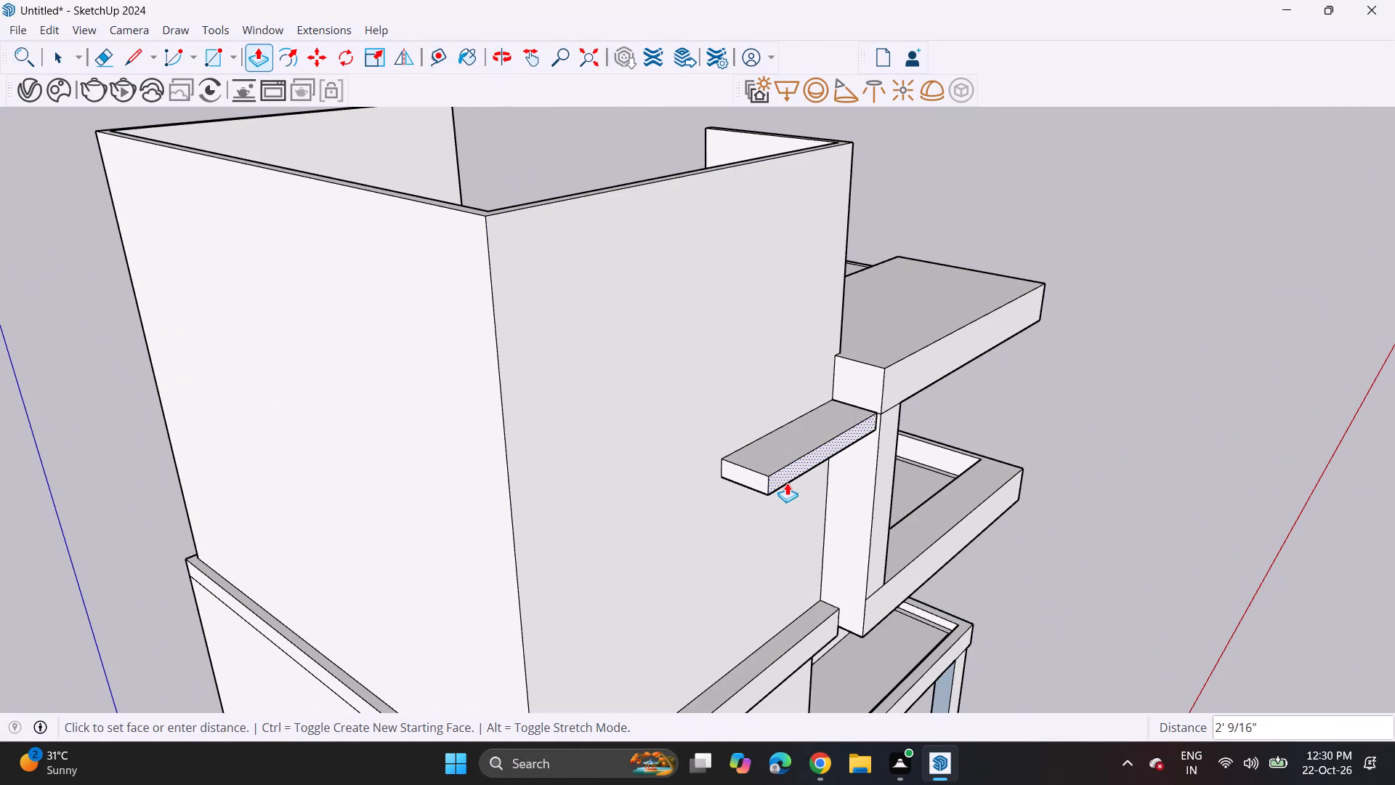
{"action": "left_click", "coordinate": [777, 475]}
Draw a rectangle about 2' 7 13/16" by 7' 6 1/16" on the tower's front wall, under the ledge and against the pillar.
{"action": "middle_click_drag", "start_coordinate": [790, 560], "coordinate": [528, 463]}
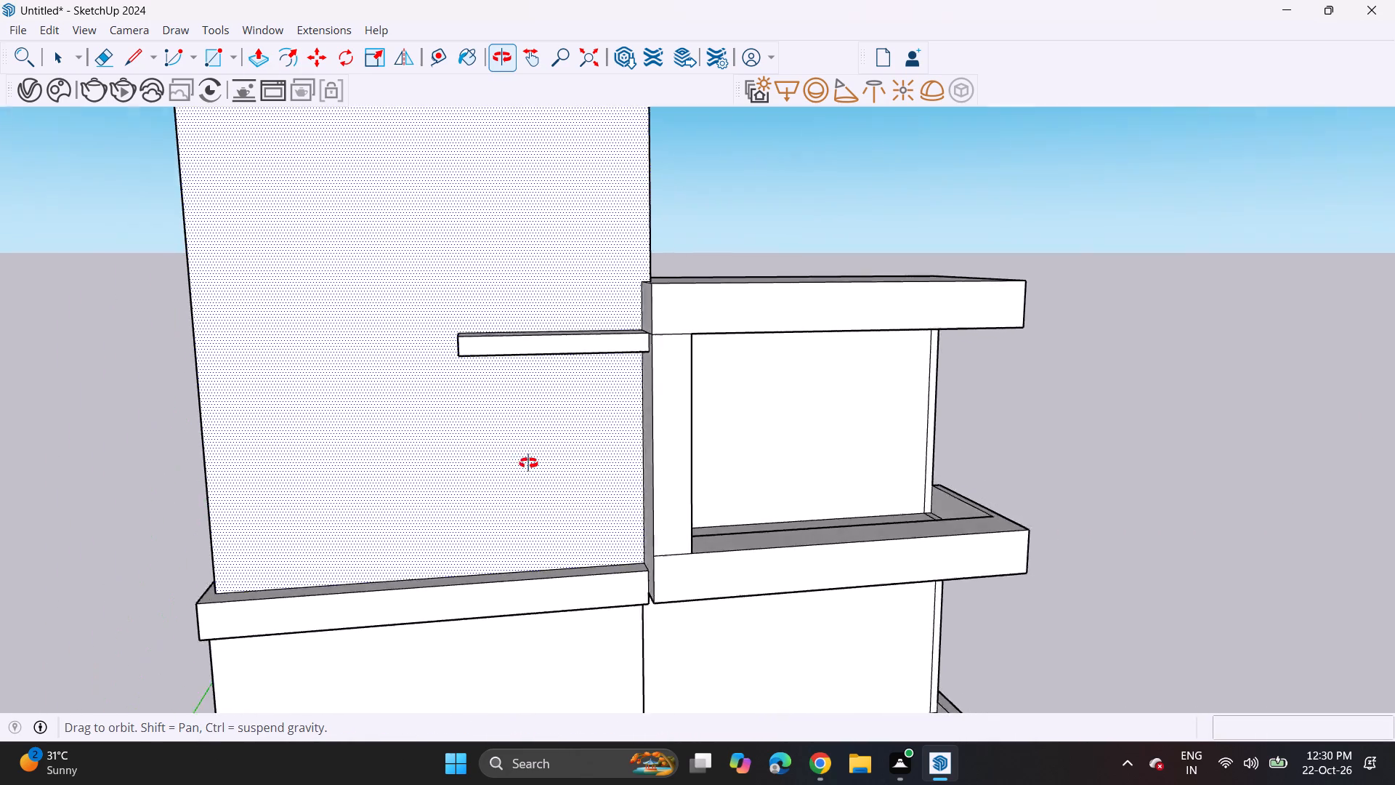
{"action": "middle_click_drag", "start_coordinate": [528, 463], "coordinate": [485, 467]}
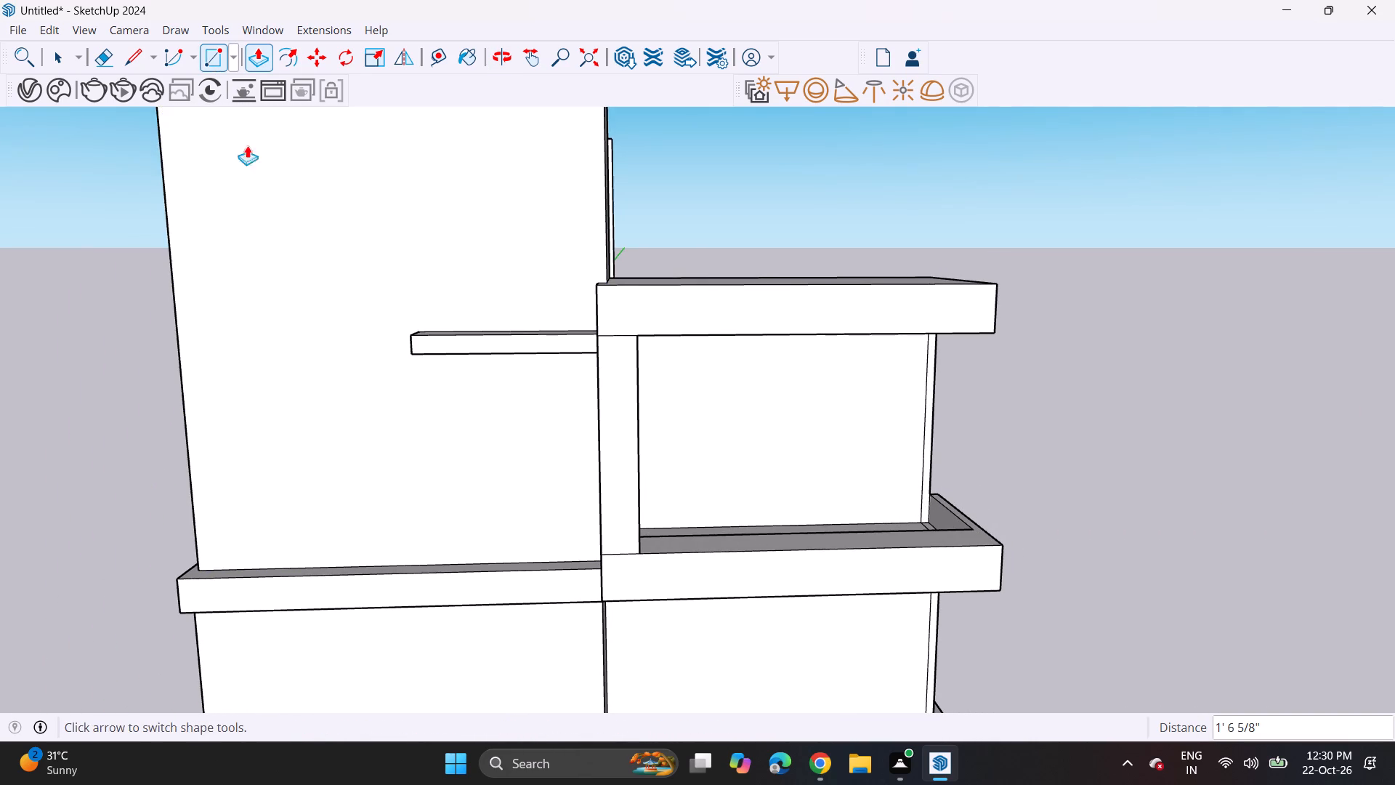
{"action": "middle_click_drag", "start_coordinate": [341, 440], "coordinate": [399, 379]}
{"action": "scroll", "coordinate": [344, 440], "scroll_direction": "up", "scroll_amount": 1}
{"action": "scroll", "coordinate": [530, 434], "scroll_direction": "up", "scroll_amount": 2}
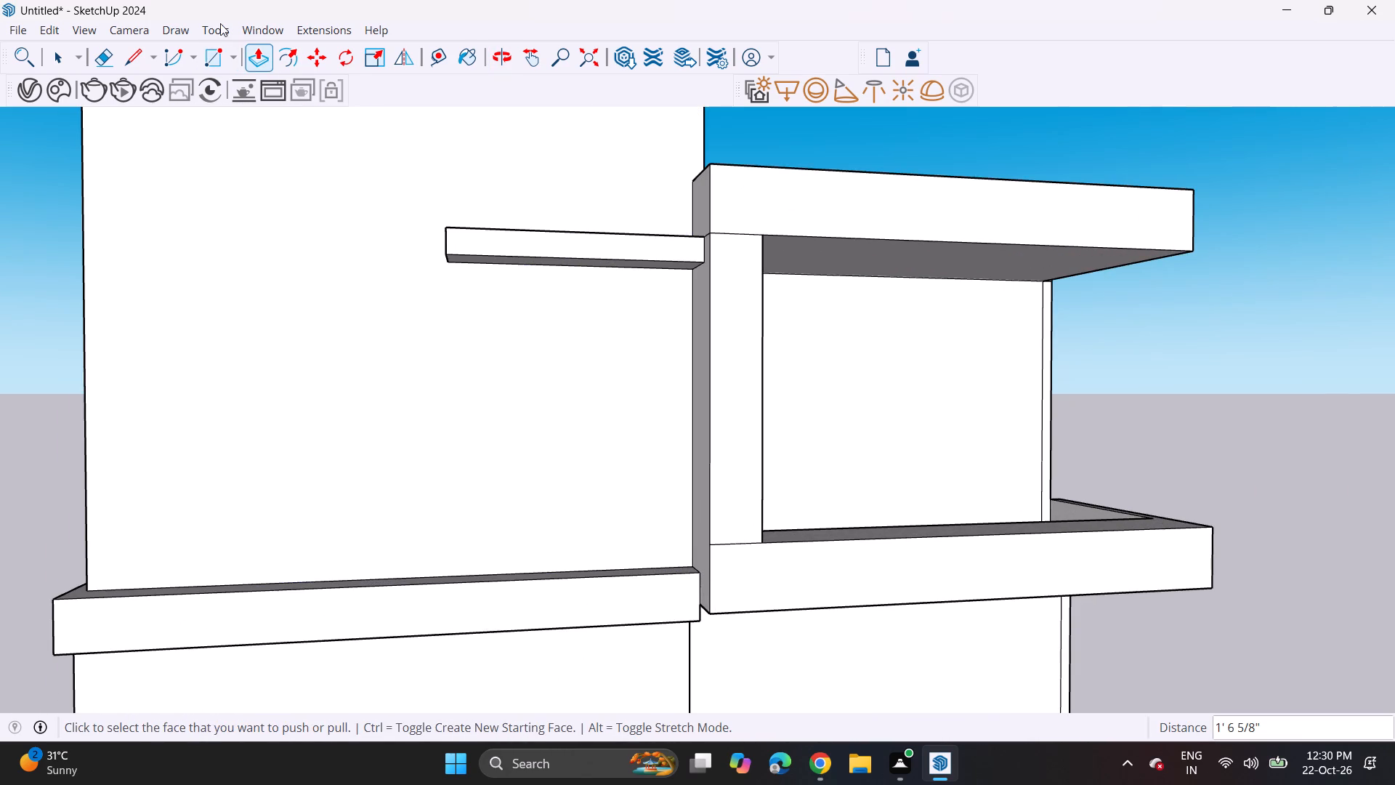
{"action": "left_click", "coordinate": [214, 62]}
{"action": "scroll", "coordinate": [644, 250], "scroll_direction": "up", "scroll_amount": 2}
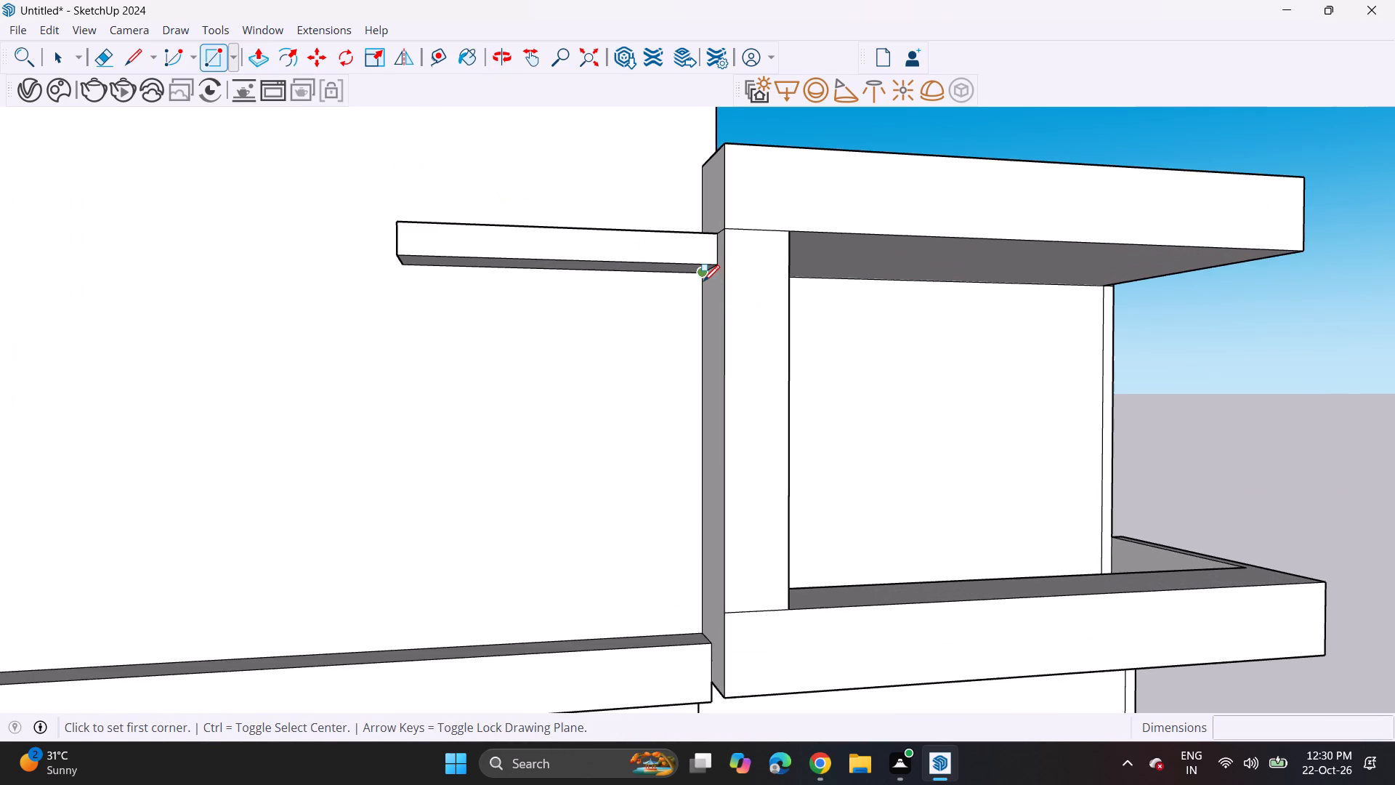
{"action": "left_click", "coordinate": [703, 281]}
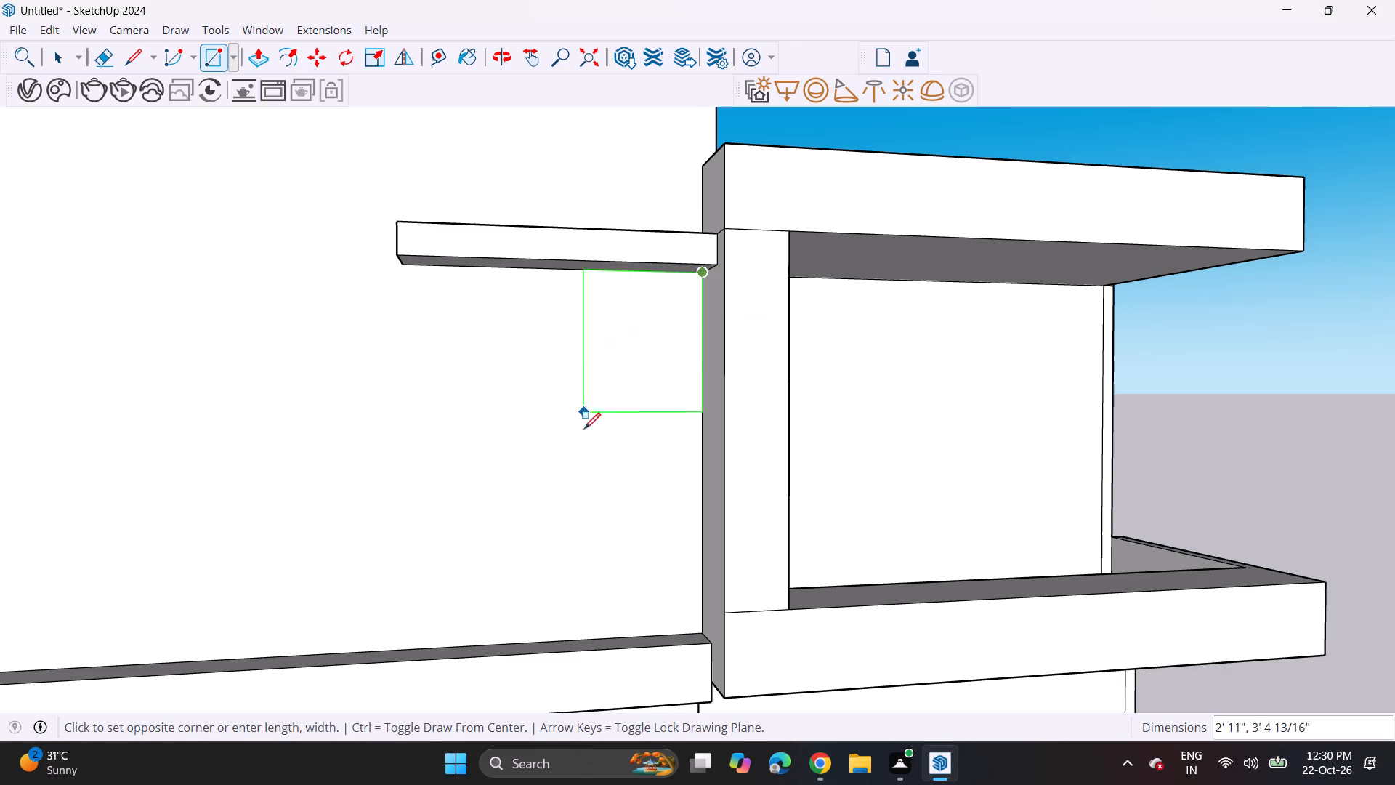
{"action": "scroll", "coordinate": [590, 461], "scroll_direction": "down", "scroll_amount": 3}
{"action": "middle_click_drag", "start_coordinate": [590, 535], "coordinate": [604, 637]}
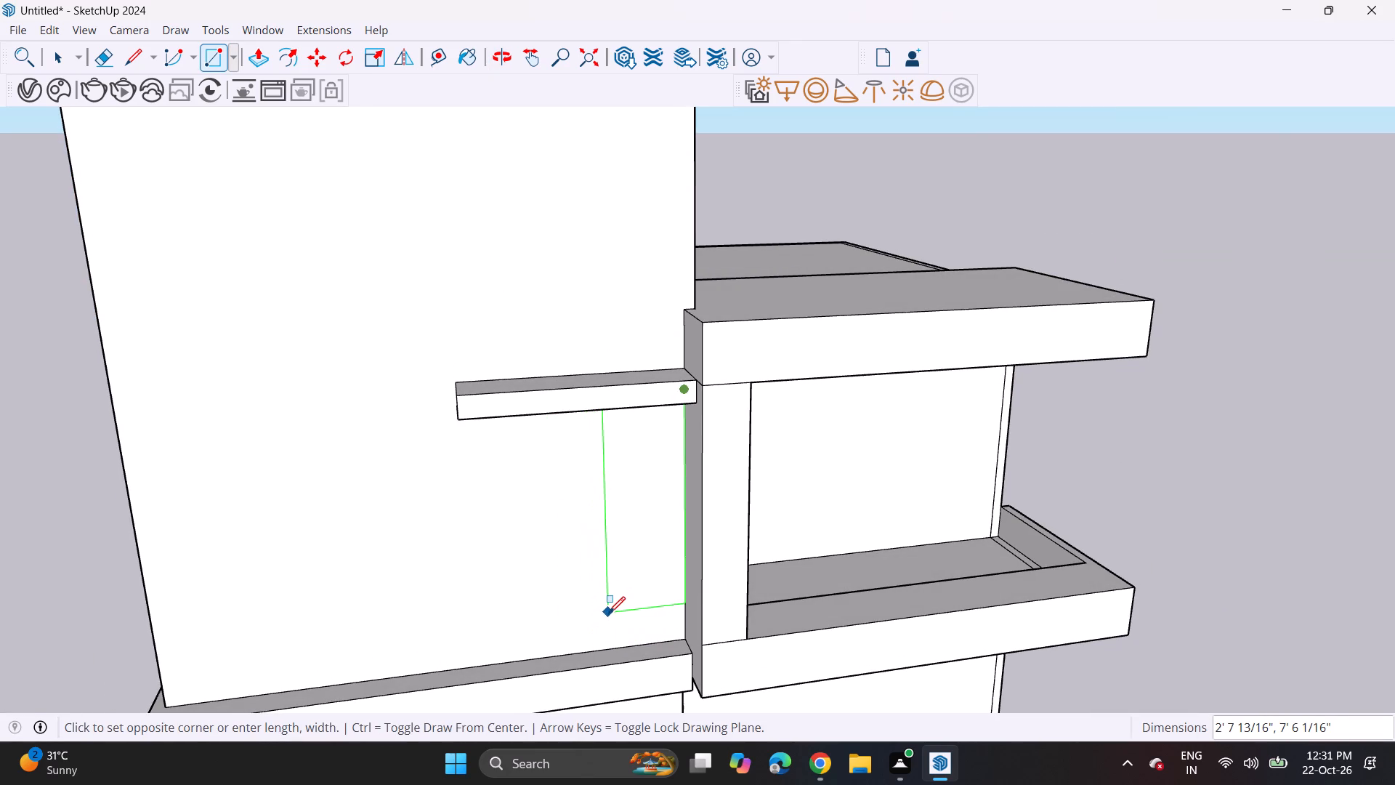
{"action": "left_click", "coordinate": [609, 613]}
Push/Pull the rectangle under the ledge into the tower wall, finishing with a push of about 3 1/4".
{"action": "left_click", "coordinate": [243, 49]}
{"action": "left_click", "coordinate": [256, 57]}
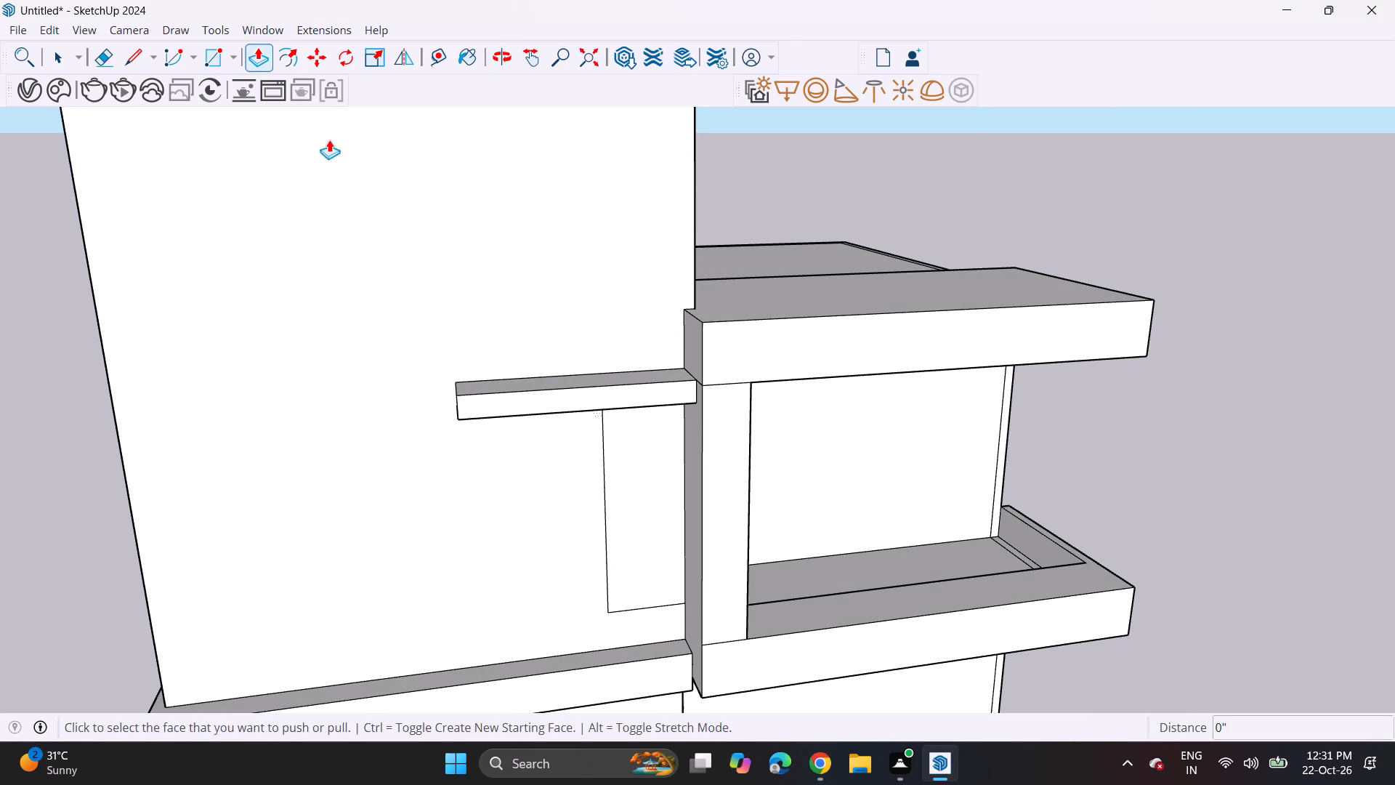
{"action": "middle_click_drag", "start_coordinate": [381, 249], "coordinate": [485, 357]}
{"action": "left_click", "coordinate": [687, 579]}
{"action": "middle_click_drag", "start_coordinate": [434, 114], "coordinate": [546, 276]}
{"action": "middle_click_drag", "start_coordinate": [748, 612], "coordinate": [633, 404]}
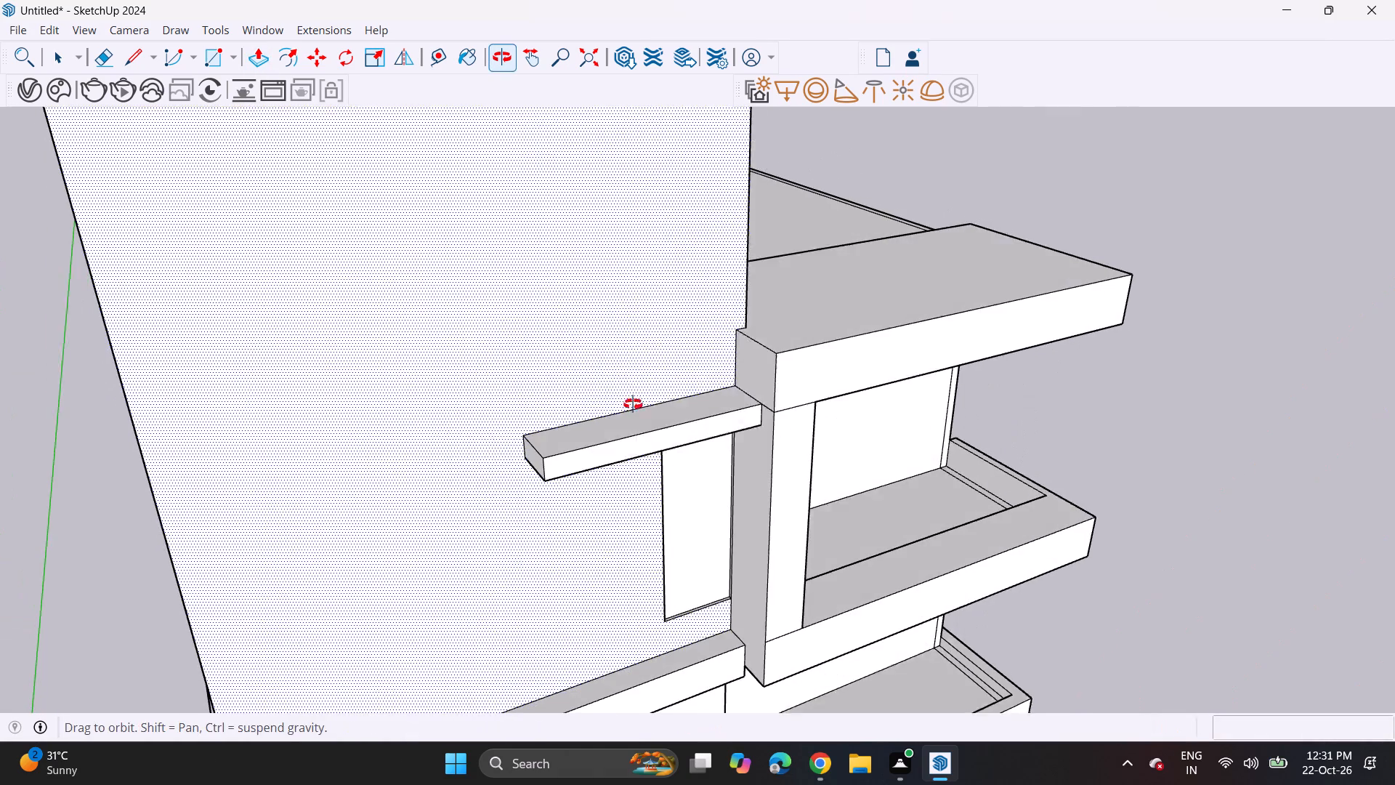
{"action": "middle_click_drag", "start_coordinate": [633, 404], "coordinate": [631, 400]}
{"action": "left_click", "coordinate": [711, 526]}
{"action": "middle_click_drag", "start_coordinate": [639, 307], "coordinate": [754, 406]}
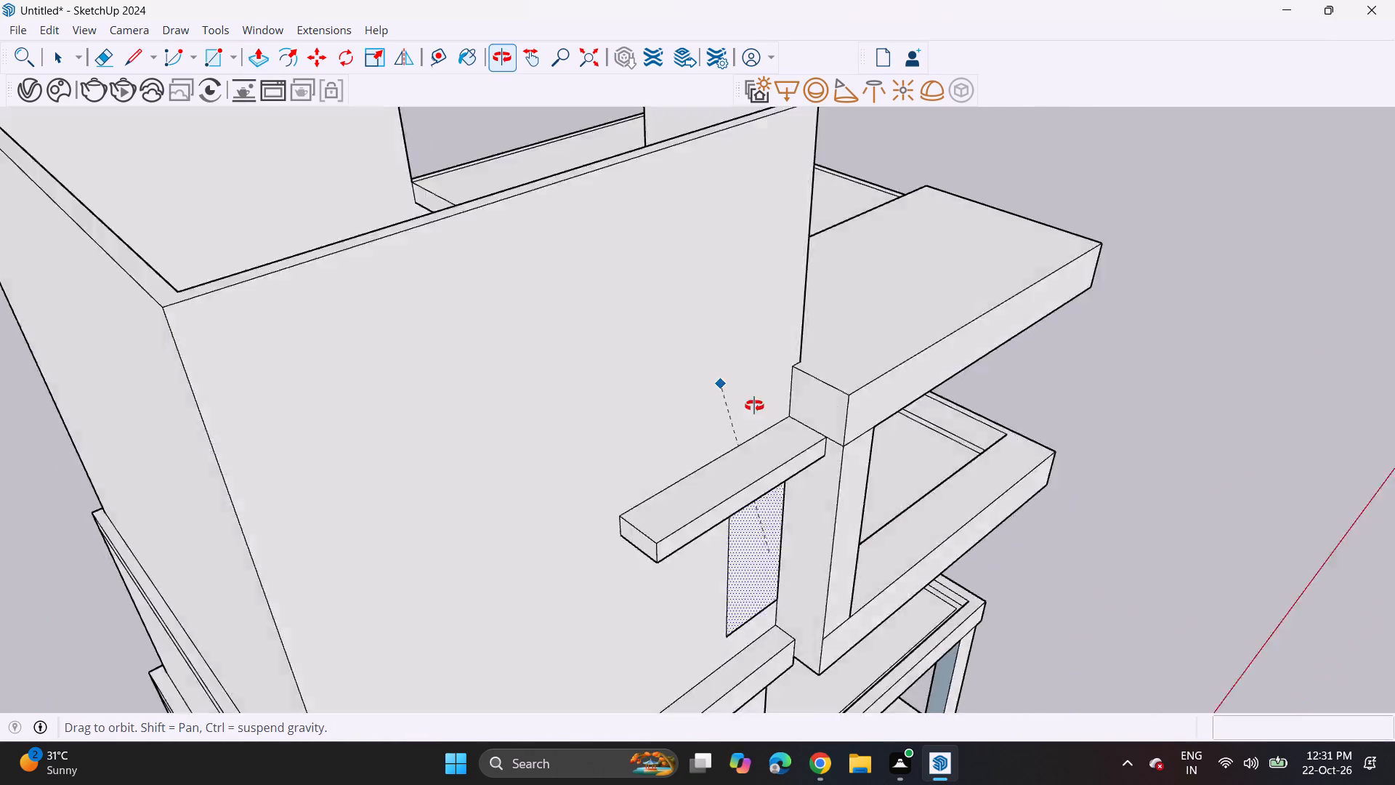
{"action": "middle_click_drag", "start_coordinate": [754, 406], "coordinate": [815, 518]}
{"action": "left_click", "coordinate": [719, 447]}
{"action": "middle_click_drag", "start_coordinate": [756, 537], "coordinate": [529, 255]}
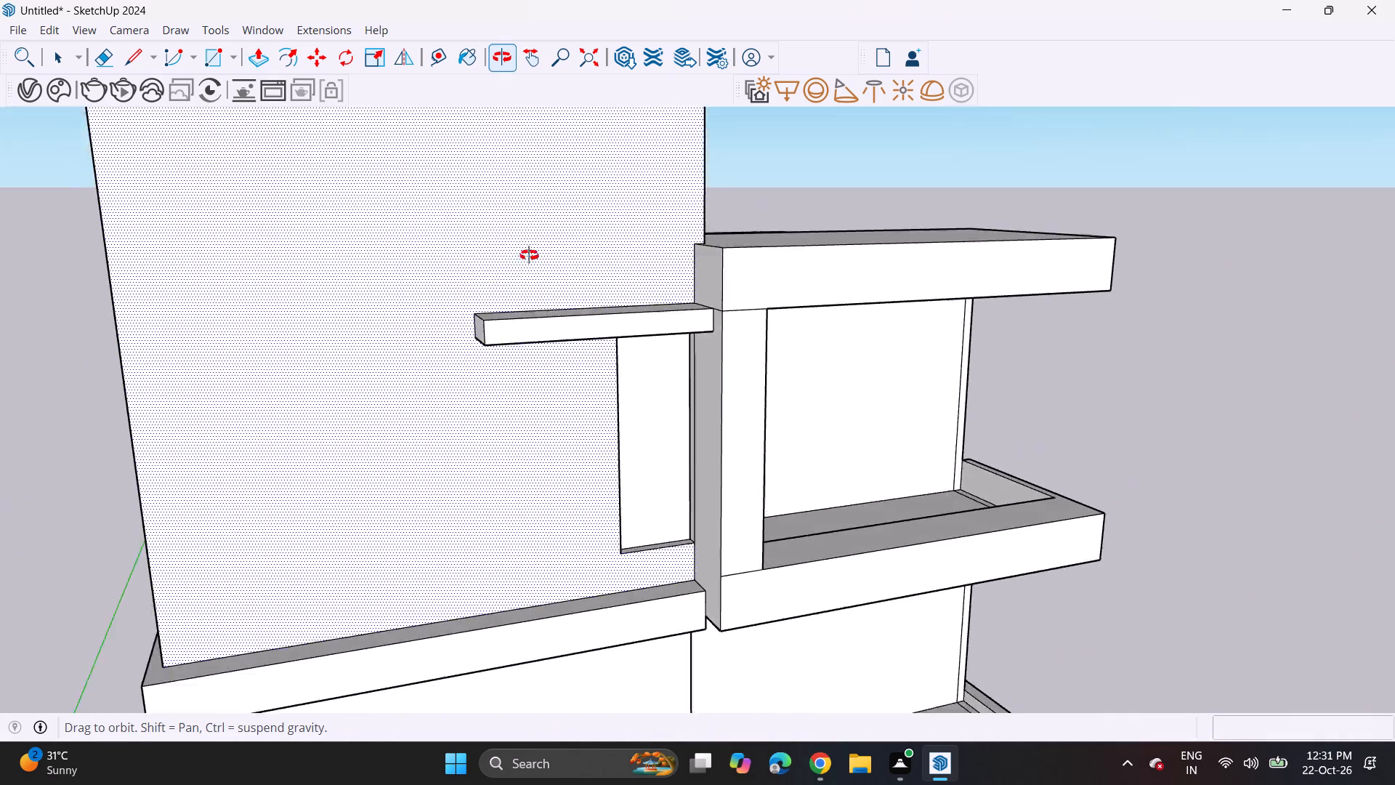
{"action": "middle_click_drag", "start_coordinate": [529, 255], "coordinate": [1279, 515]}
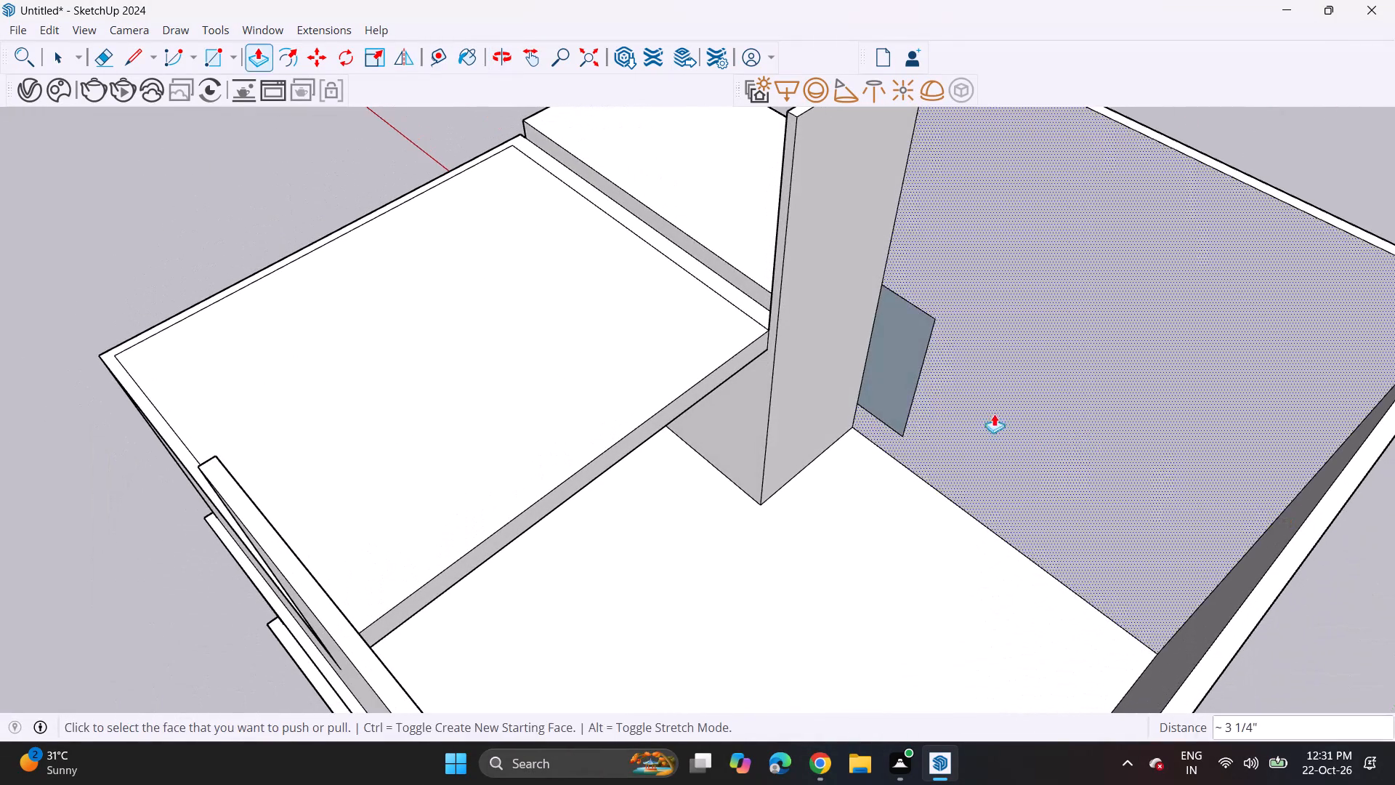
From inside the tower, Push/Pull the window panel's back face about 2' 7 1/2" into the room.
{"action": "left_click", "coordinate": [875, 379]}
{"action": "left_click", "coordinate": [838, 414]}
{"action": "middle_click_drag", "start_coordinate": [942, 343], "coordinate": [743, 401]}
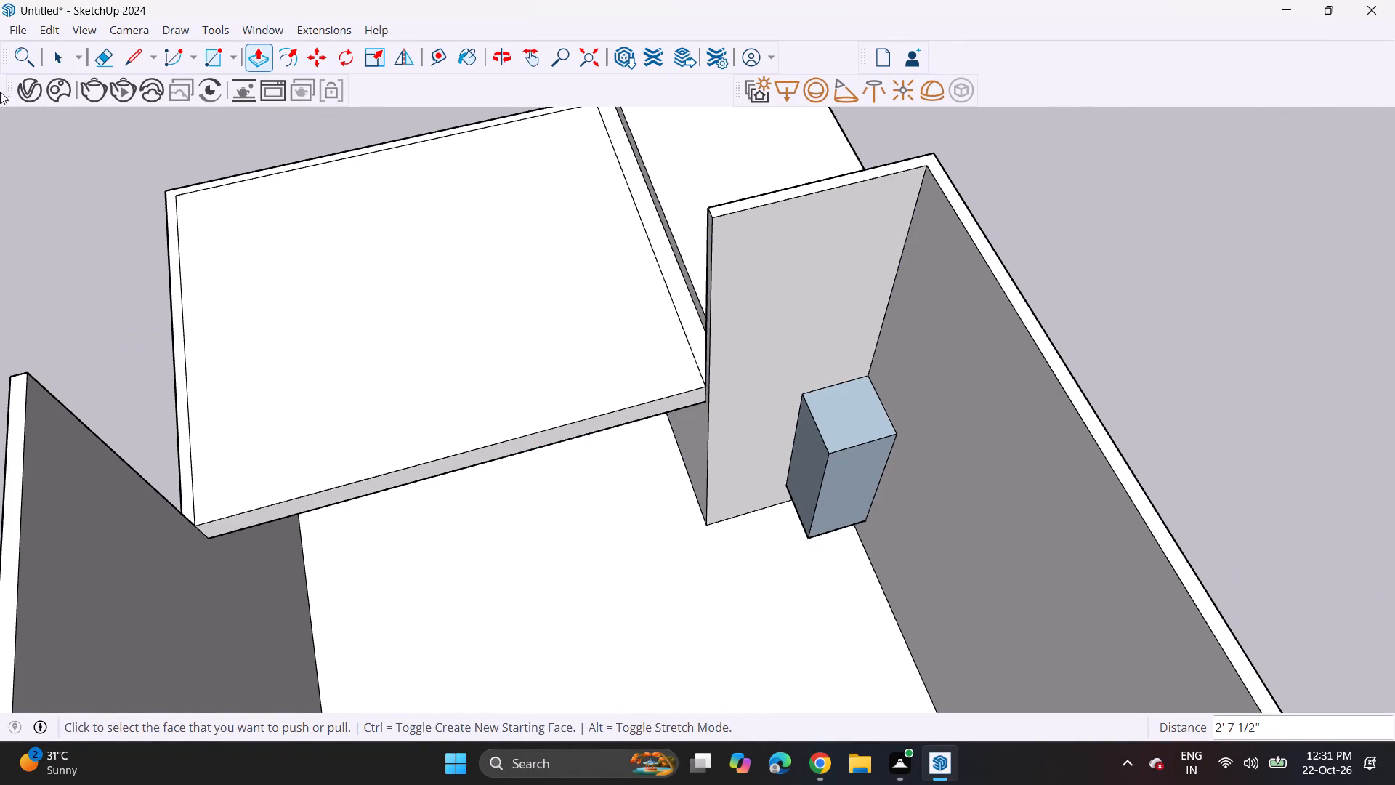
Erase the protruding box's edges and its leftover outline on the inner wall to leave an open window hole.
{"action": "left_click", "coordinate": [110, 60]}
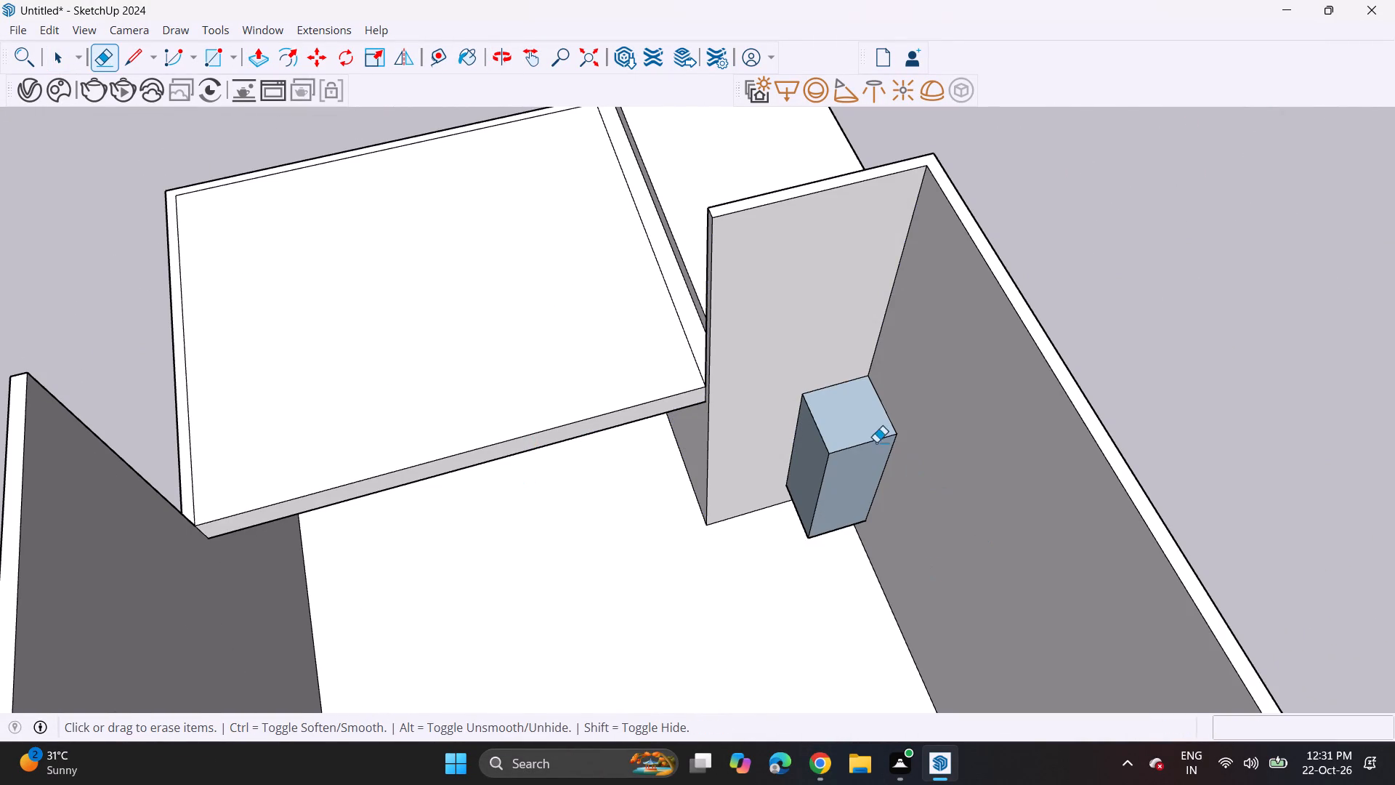
{"action": "left_click", "coordinate": [859, 425]}
{"action": "left_click", "coordinate": [857, 446]}
{"action": "left_click_drag", "start_coordinate": [828, 475], "coordinate": [820, 486]}
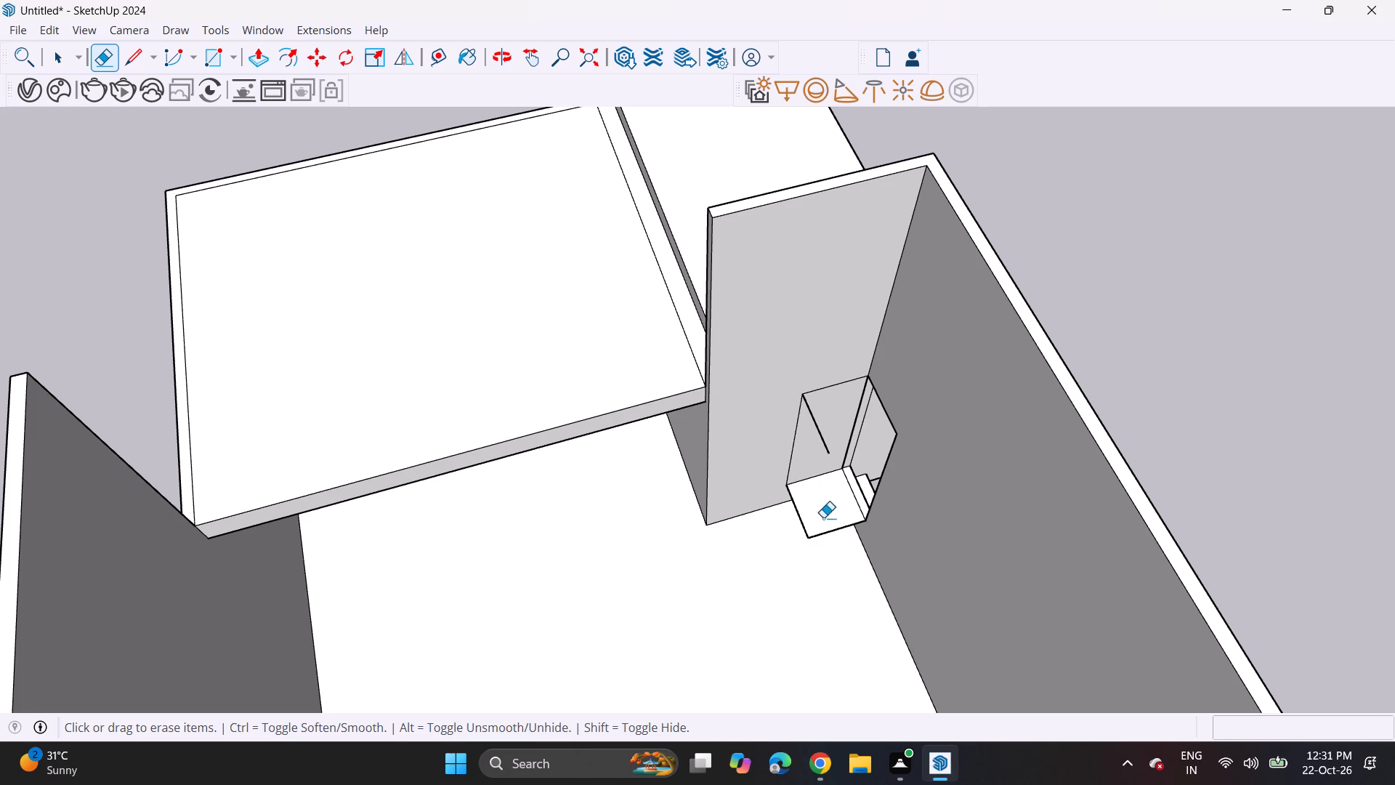
{"action": "left_click_drag", "start_coordinate": [823, 528], "coordinate": [820, 551]}
{"action": "left_click_drag", "start_coordinate": [805, 531], "coordinate": [785, 559]}
{"action": "left_click", "coordinate": [816, 433]}
{"action": "left_click_drag", "start_coordinate": [814, 414], "coordinate": [810, 432]}
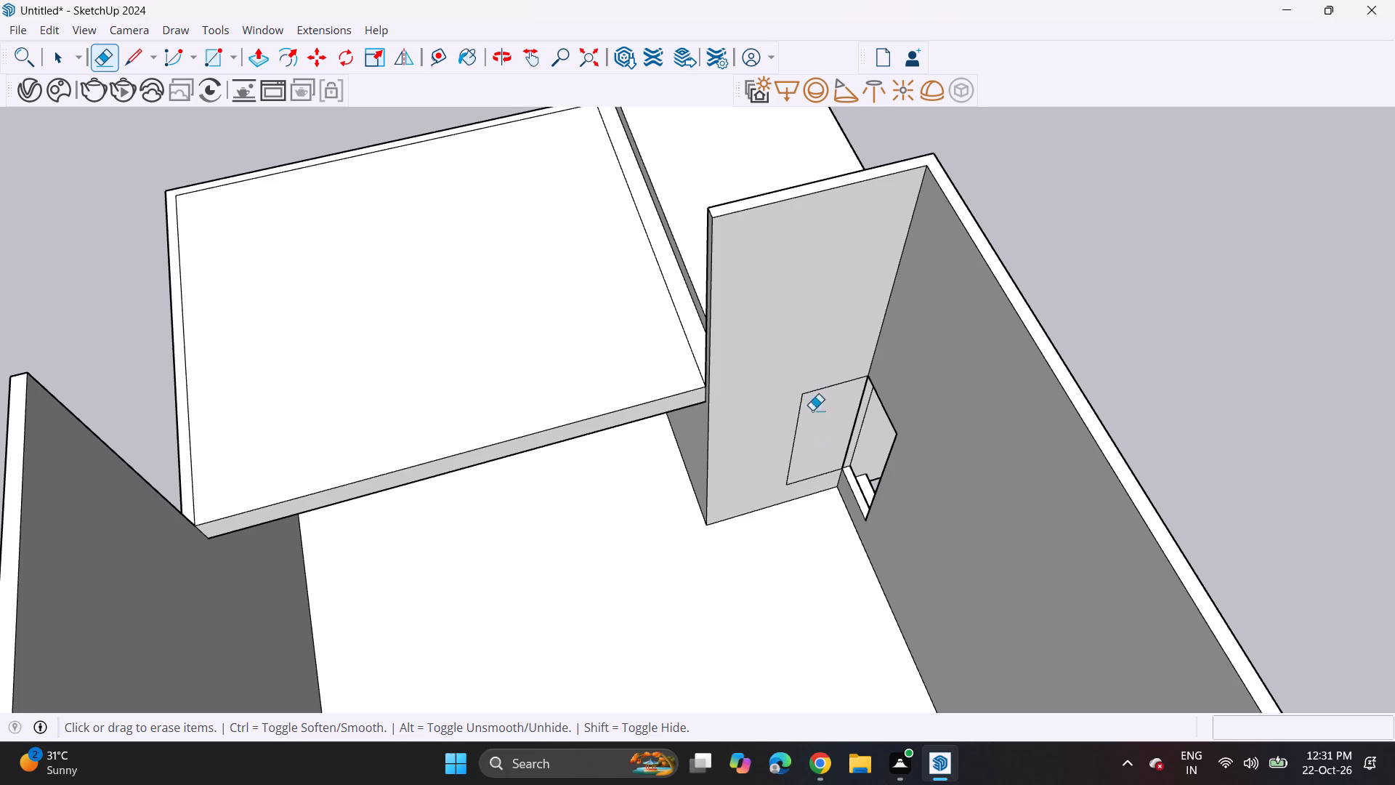
{"action": "left_click_drag", "start_coordinate": [815, 387], "coordinate": [817, 408]}
{"action": "left_click_drag", "start_coordinate": [774, 444], "coordinate": [757, 469]}
{"action": "left_click_drag", "start_coordinate": [799, 438], "coordinate": [779, 467]}
{"action": "left_click_drag", "start_coordinate": [808, 470], "coordinate": [808, 479]}
Draw a rectangle about 7' 5 1/16" by 8 5/8" on top of the upper balcony's roof slab, starting beside the tower corner.
{"action": "middle_click_drag", "start_coordinate": [813, 479], "coordinate": [199, 202]}
{"action": "middle_click_drag", "start_coordinate": [420, 320], "coordinate": [375, 280]}
{"action": "scroll", "coordinate": [384, 251], "scroll_direction": "down", "scroll_amount": 4}
{"action": "middle_click_drag", "start_coordinate": [416, 261], "coordinate": [568, 413], "text": "shift"}
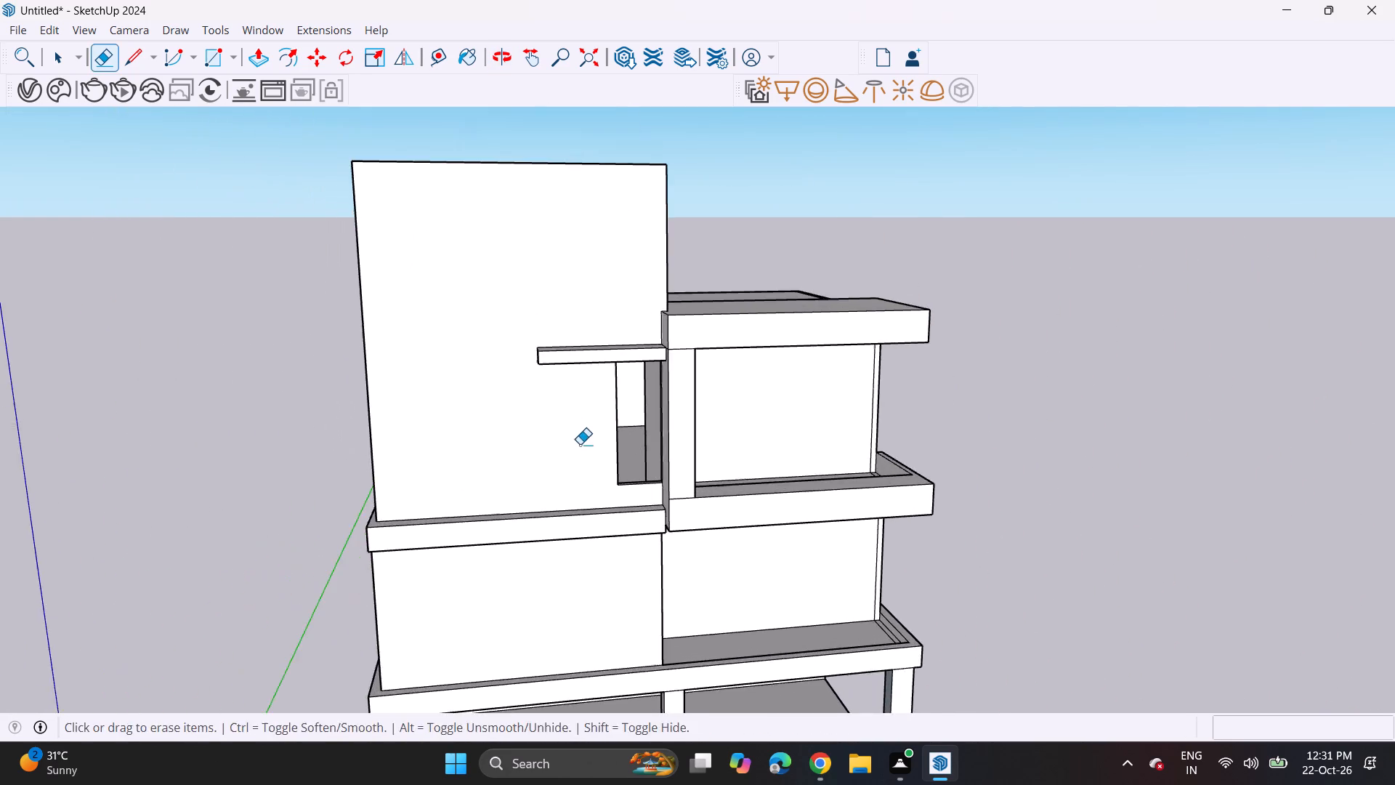
{"action": "middle_click_drag", "start_coordinate": [573, 445], "coordinate": [539, 392], "text": "shift"}
{"action": "middle_click", "coordinate": [509, 184]}
{"action": "middle_click_drag", "start_coordinate": [509, 188], "coordinate": [521, 212], "text": "shift"}
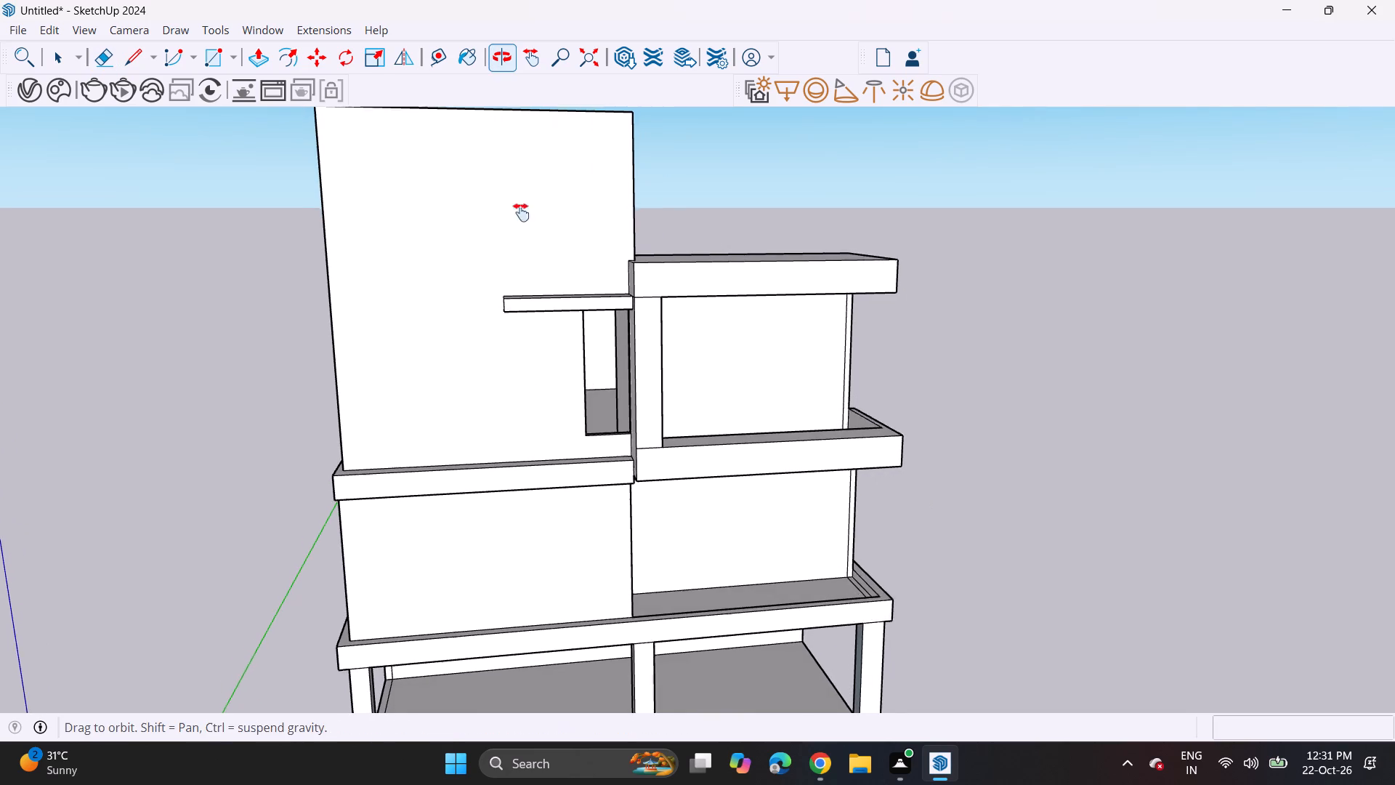
{"action": "middle_click_drag", "start_coordinate": [521, 212], "coordinate": [562, 311], "text": "shift"}
{"action": "middle_click_drag", "start_coordinate": [655, 353], "coordinate": [535, 489]}
{"action": "scroll", "coordinate": [634, 445], "scroll_direction": "up", "scroll_amount": 3}
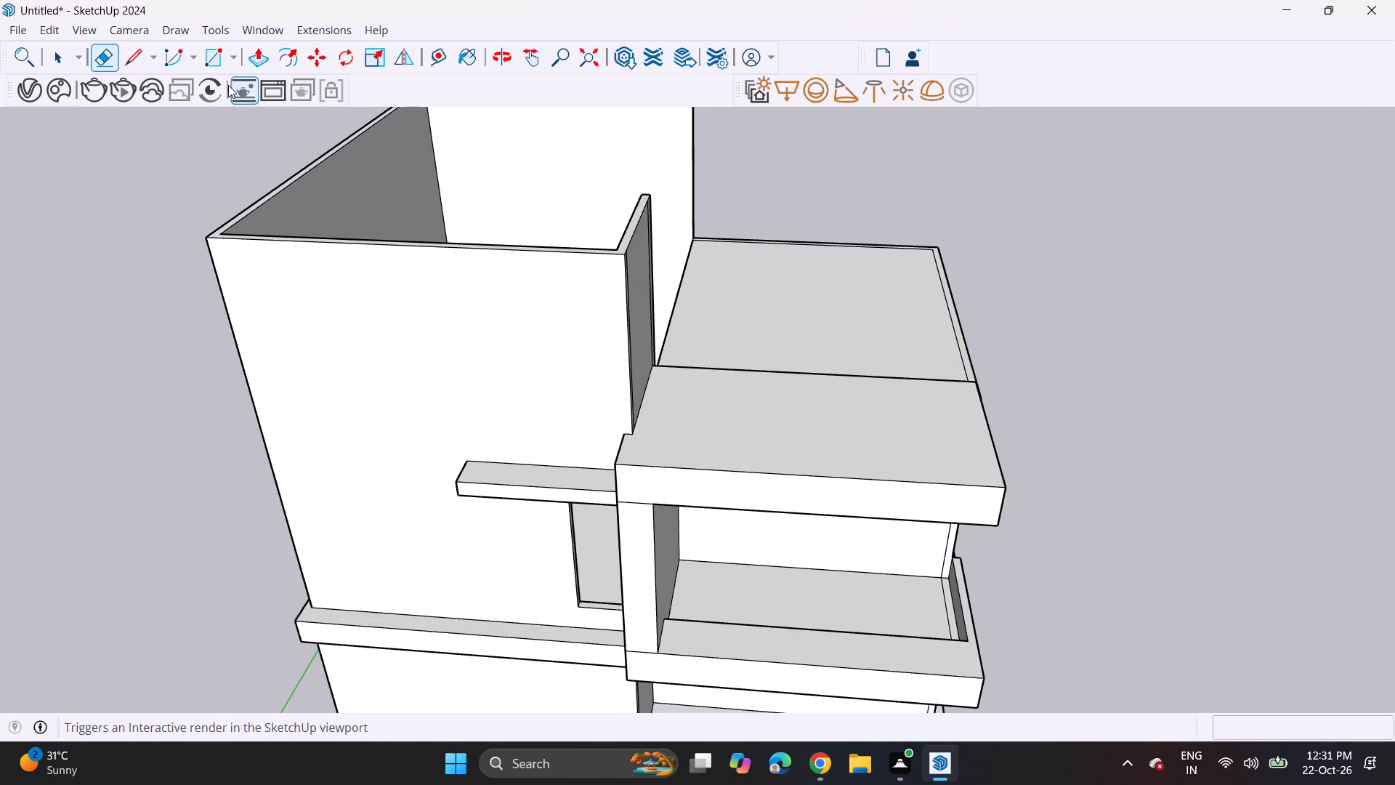
{"action": "left_click", "coordinate": [217, 52]}
{"action": "middle_click_drag", "start_coordinate": [546, 309], "coordinate": [530, 427]}
{"action": "scroll", "coordinate": [646, 552], "scroll_direction": "up", "scroll_amount": 3}
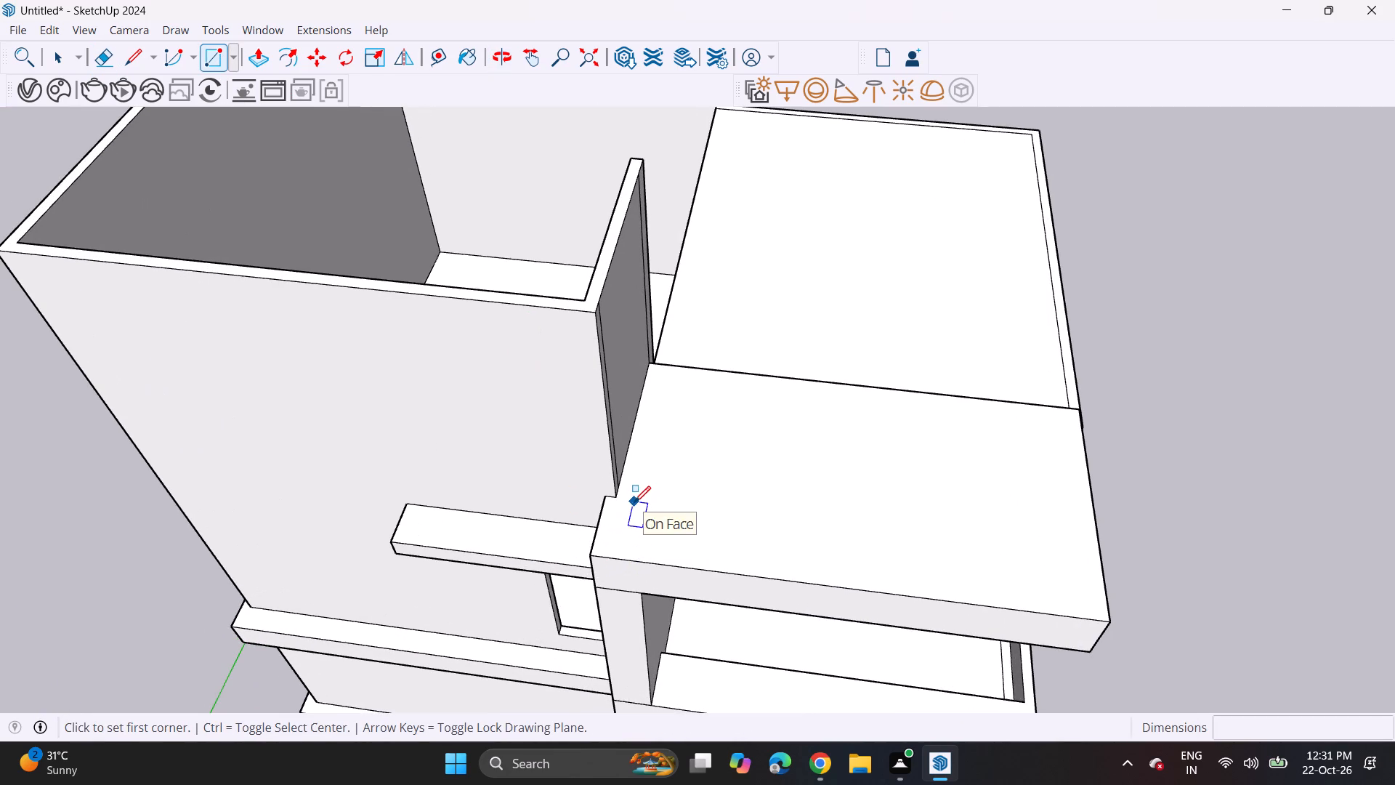
{"action": "scroll", "coordinate": [628, 498], "scroll_direction": "up", "scroll_amount": 8}
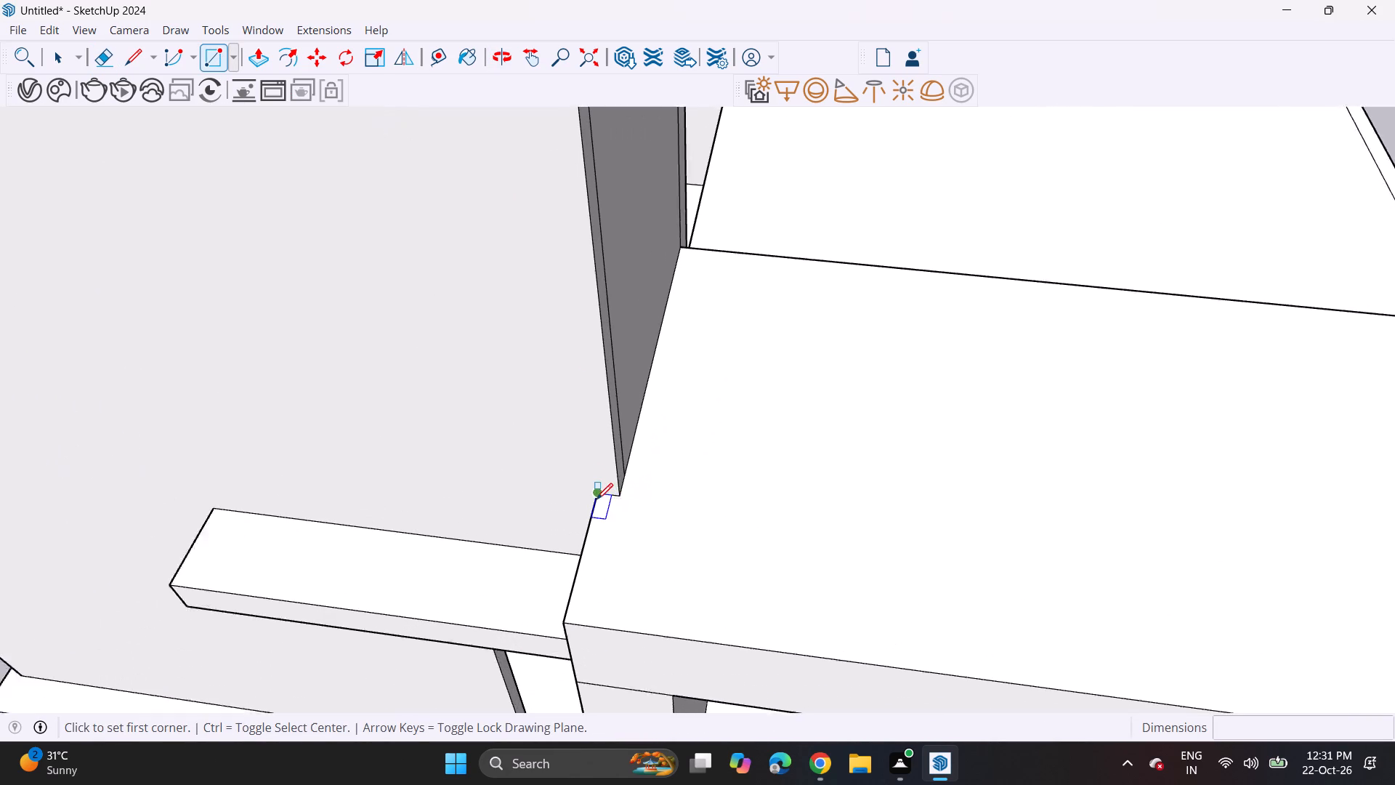
{"action": "left_click", "coordinate": [610, 498]}
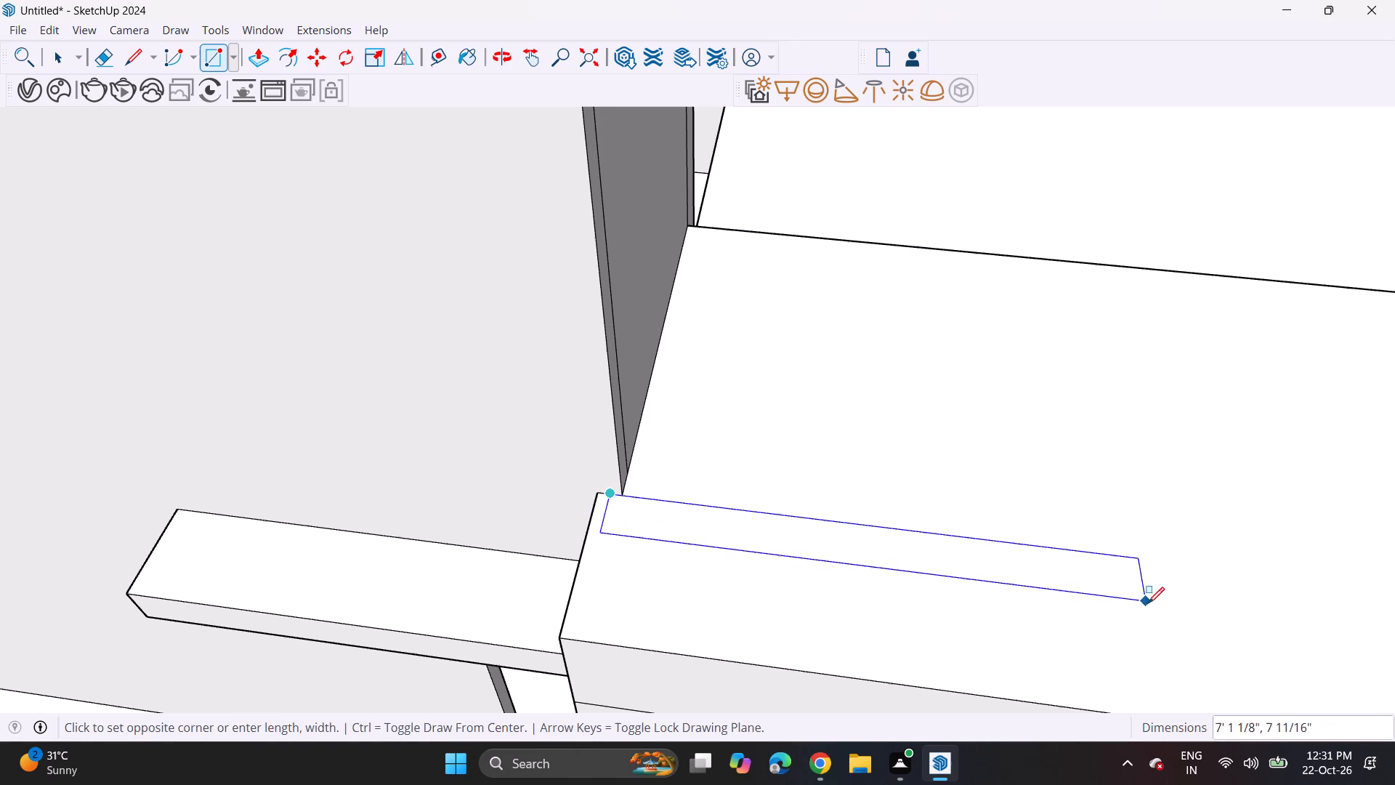
{"action": "left_click", "coordinate": [1173, 611]}
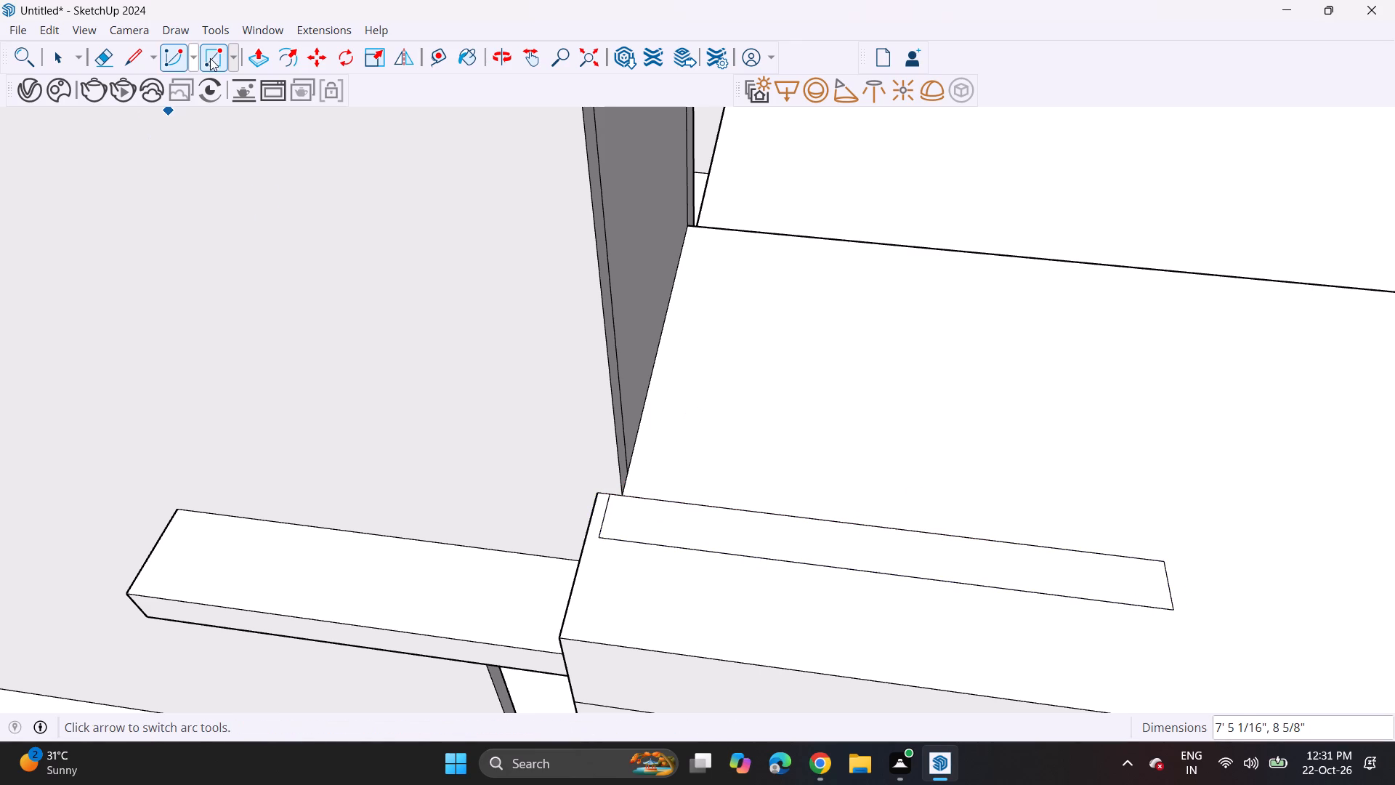
Push/Pull the thin rectangle on the balcony roof slab up about 3' 6 13/16" as a parapet wall.
{"action": "left_click", "coordinate": [250, 52]}
{"action": "left_click", "coordinate": [658, 520]}
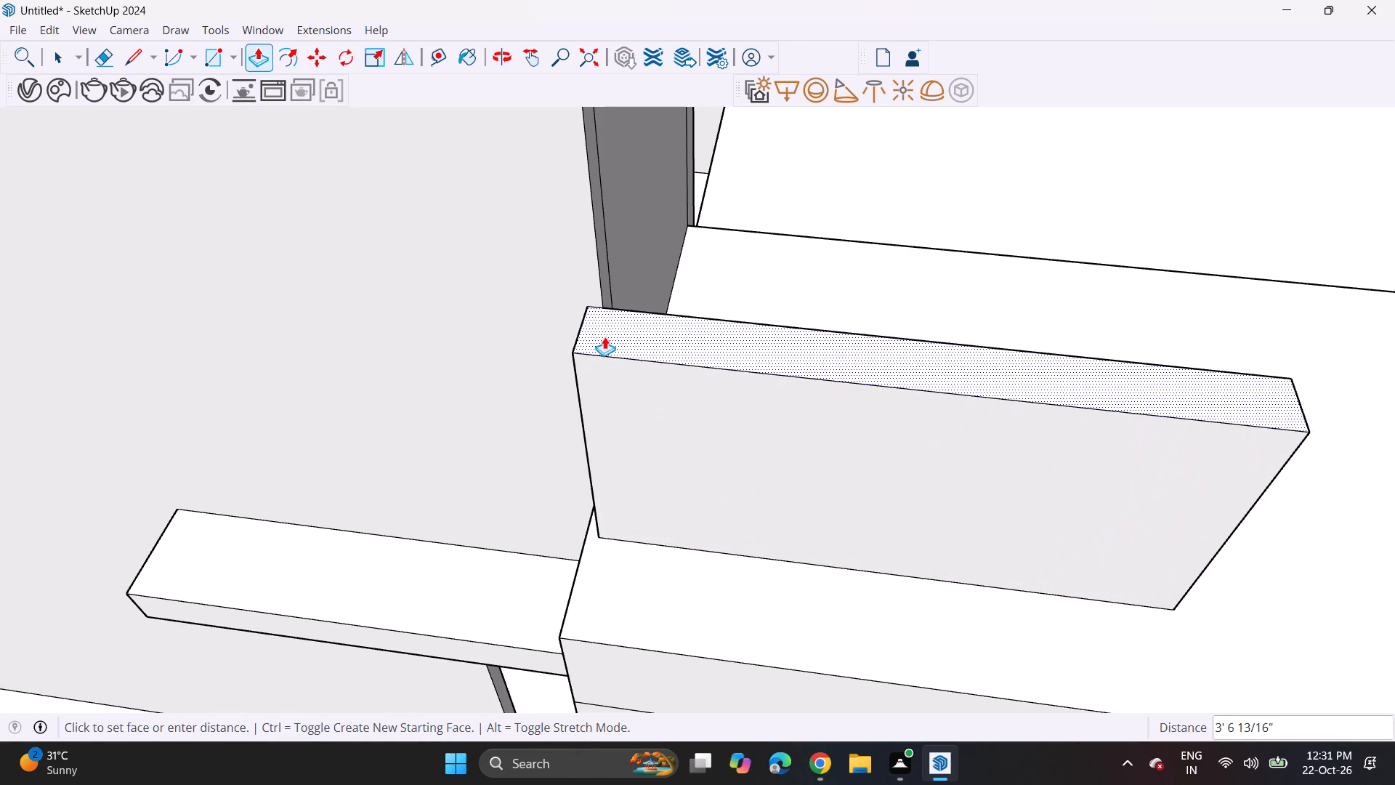
{"action": "left_click", "coordinate": [604, 337]}
Push/Pull the new parapet wall's free end face about 1' 7 15/16" farther along the roof slab.
{"action": "middle_click_drag", "start_coordinate": [676, 366], "coordinate": [672, 339]}
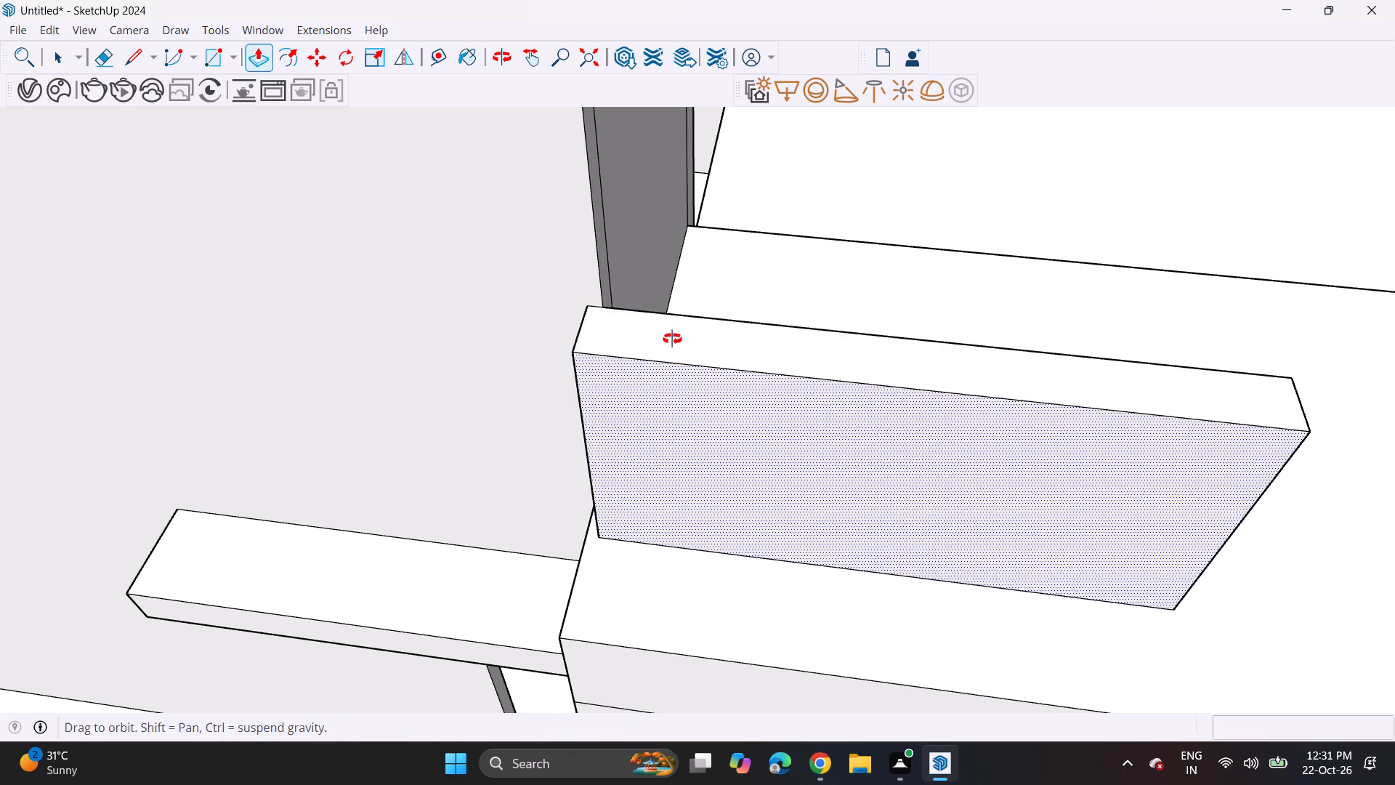
{"action": "middle_click_drag", "start_coordinate": [672, 339], "coordinate": [672, 177]}
{"action": "scroll", "coordinate": [642, 201], "scroll_direction": "down", "scroll_amount": 8}
{"action": "middle_click_drag", "start_coordinate": [698, 329], "coordinate": [706, 256]}
{"action": "scroll", "coordinate": [705, 264], "scroll_direction": "up", "scroll_amount": 1}
{"action": "scroll", "coordinate": [697, 312], "scroll_direction": "down", "scroll_amount": 2}
{"action": "middle_click_drag", "start_coordinate": [743, 297], "coordinate": [612, 438], "text": "shift"}
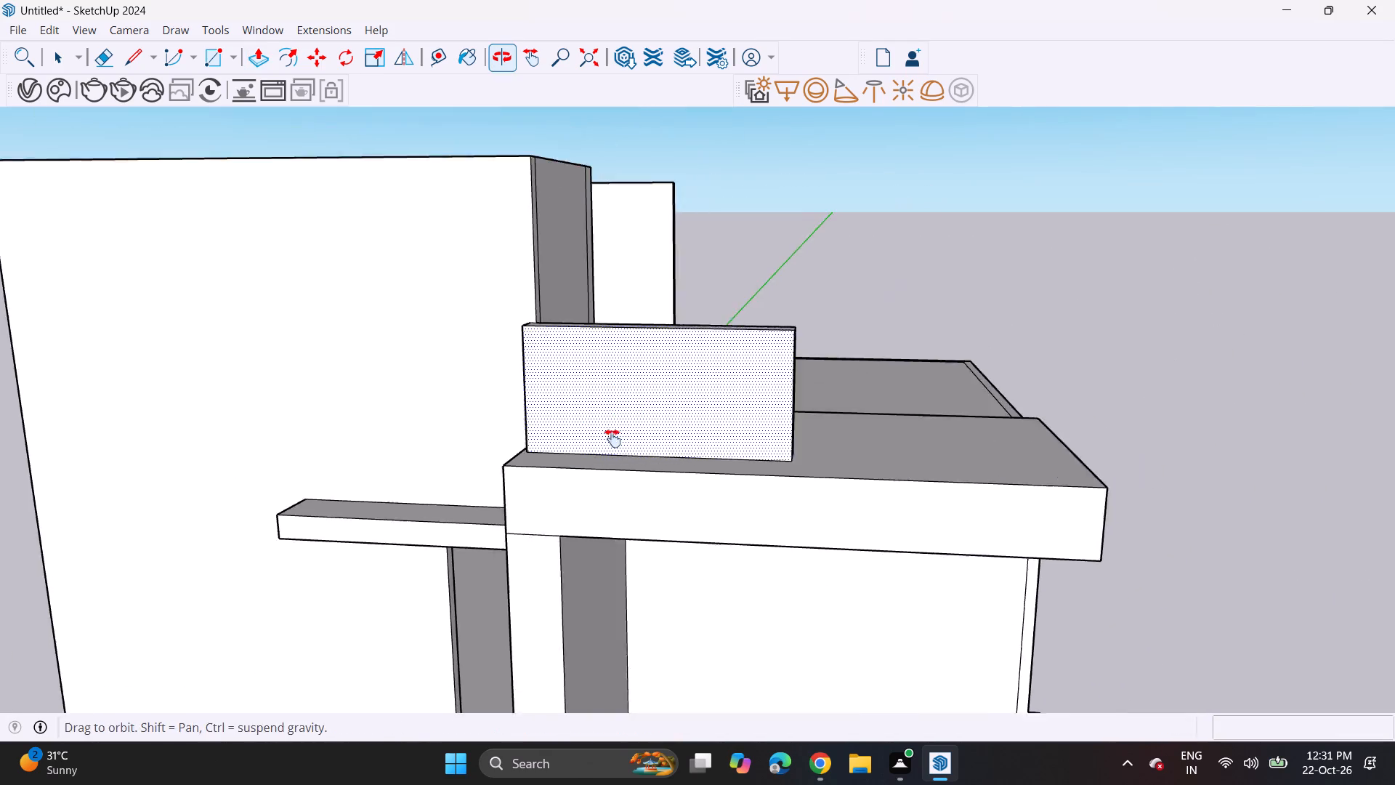
{"action": "middle_click_drag", "start_coordinate": [612, 438], "coordinate": [607, 445], "text": "shift"}
{"action": "middle_click_drag", "start_coordinate": [589, 472], "coordinate": [525, 467]}
{"action": "scroll", "coordinate": [647, 493], "scroll_direction": "up", "scroll_amount": 3}
{"action": "middle_click_drag", "start_coordinate": [763, 440], "coordinate": [610, 493]}
{"action": "left_click", "coordinate": [567, 494]}
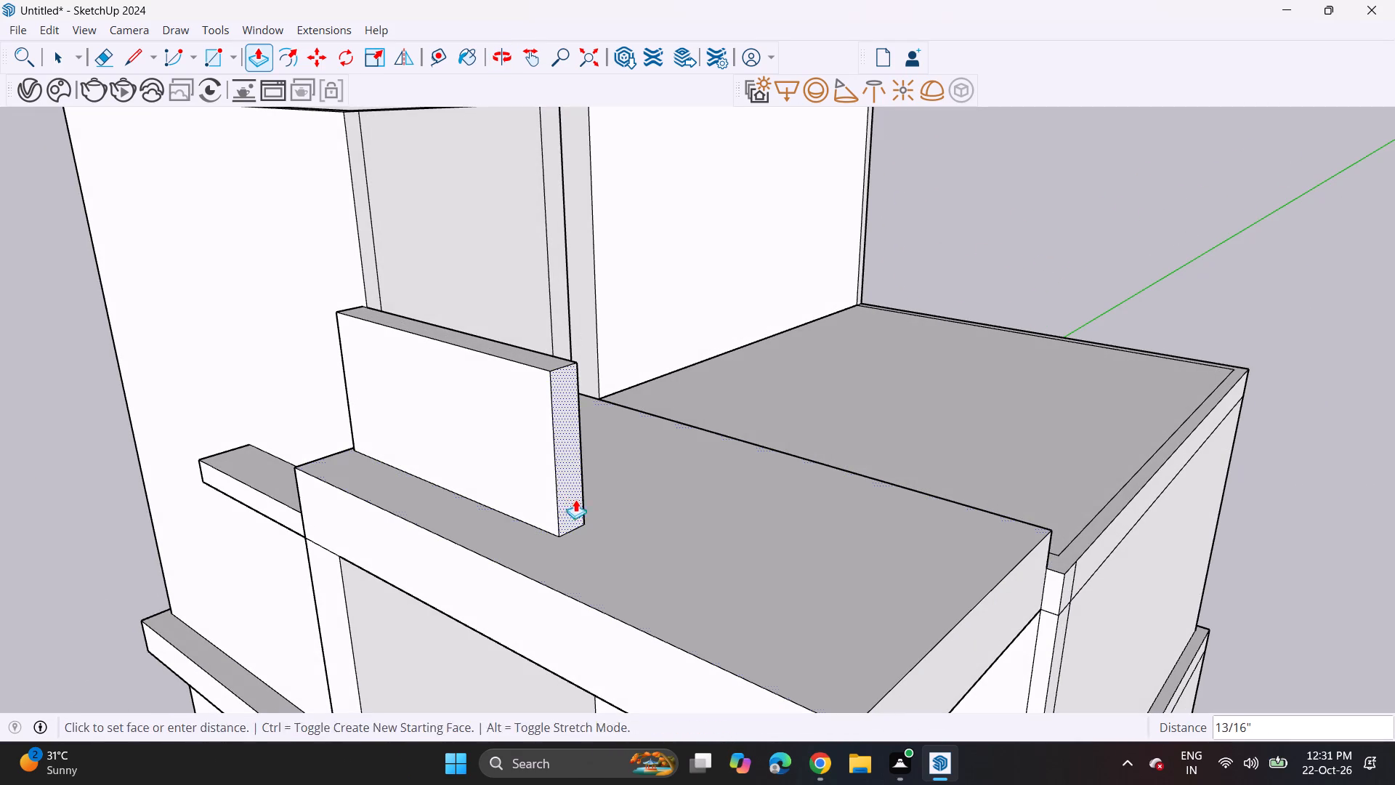
{"action": "left_click", "coordinate": [578, 518]}
{"action": "left_click", "coordinate": [638, 543]}
Examine the building's front, side and rear elevations, including the new parapet wall, ledge and window opening.
{"action": "middle_click_drag", "start_coordinate": [568, 580], "coordinate": [653, 510]}
{"action": "scroll", "coordinate": [604, 550], "scroll_direction": "up", "scroll_amount": 1}
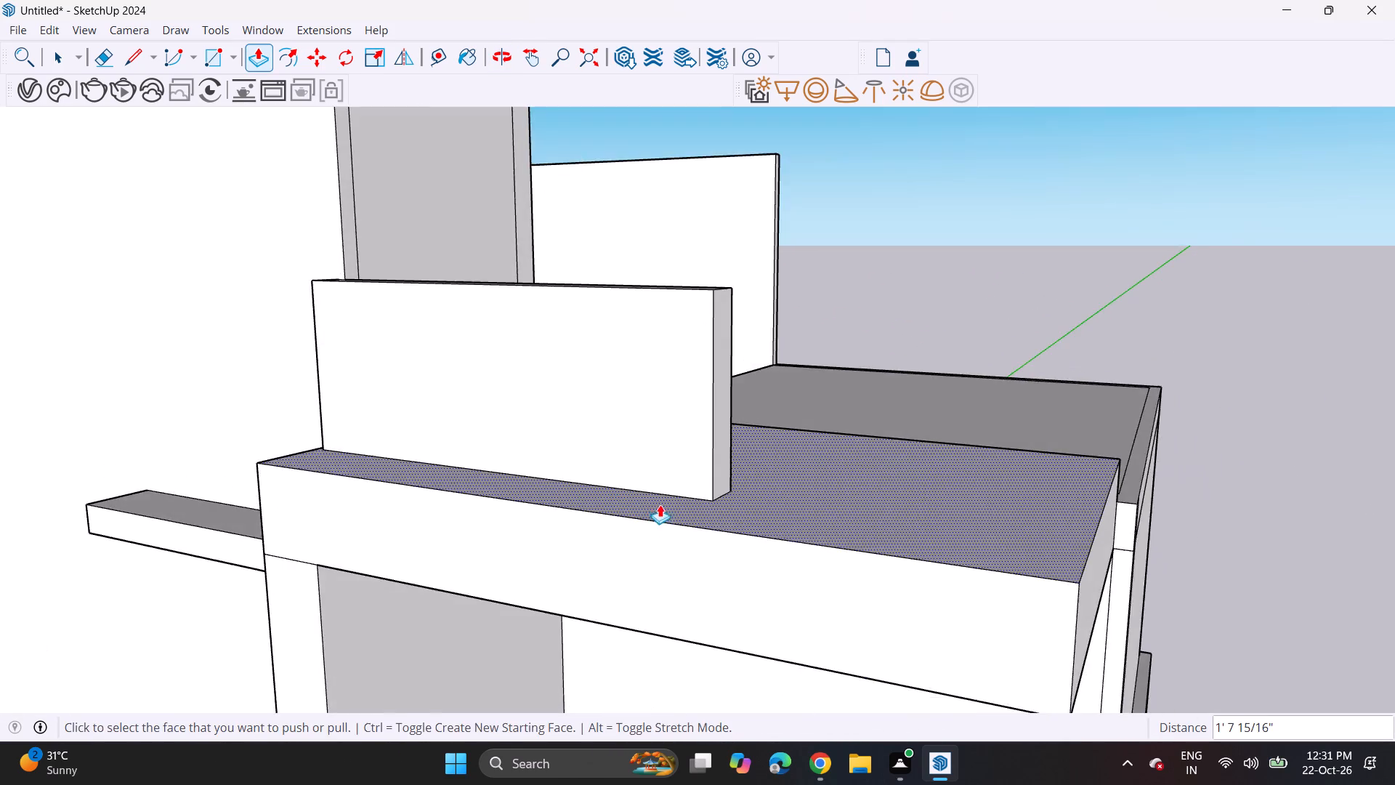
{"action": "scroll", "coordinate": [659, 501], "scroll_direction": "down", "scroll_amount": 5}
{"action": "middle_click_drag", "start_coordinate": [647, 558], "coordinate": [727, 465]}
{"action": "scroll", "coordinate": [721, 467], "scroll_direction": "down", "scroll_amount": 9}
{"action": "middle_click_drag", "start_coordinate": [559, 629], "coordinate": [533, 491]}
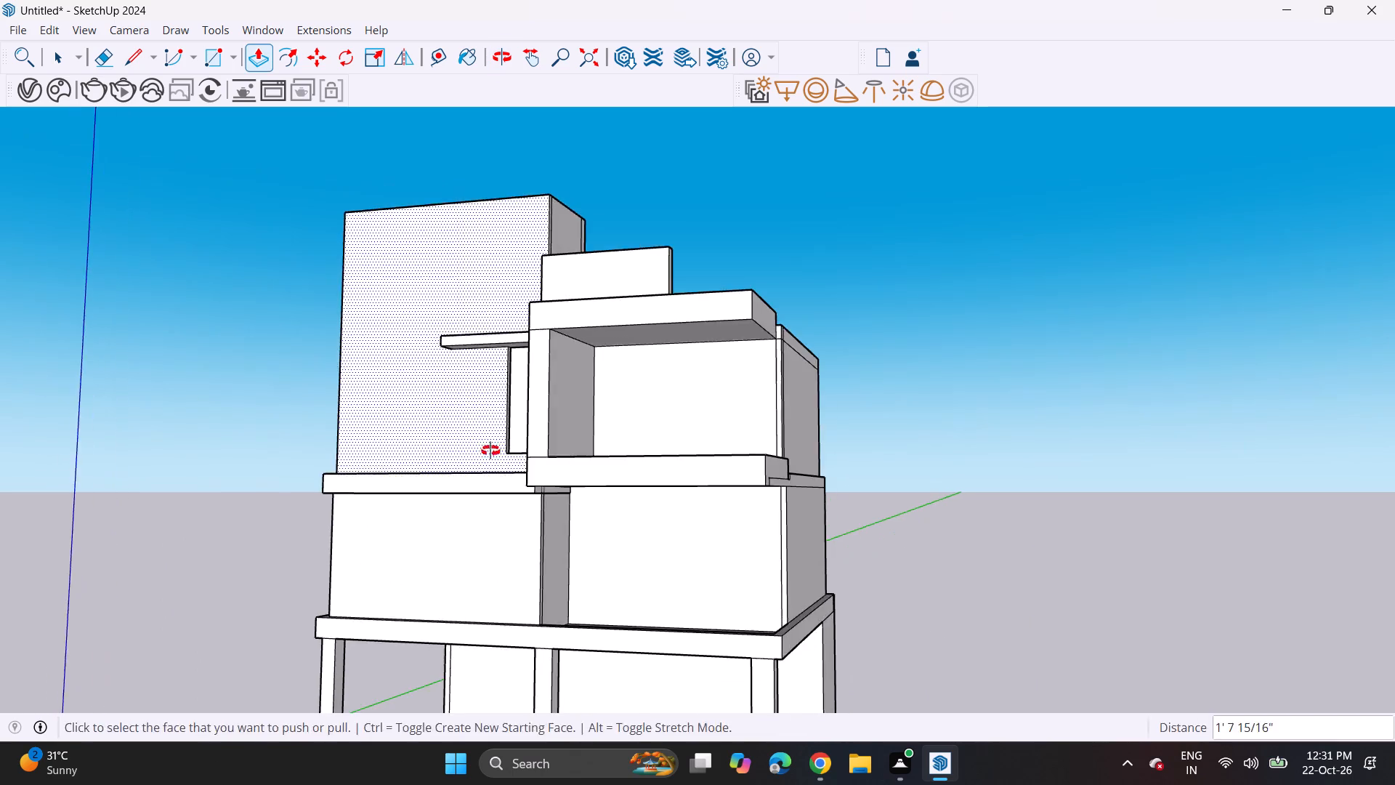
{"action": "middle_click_drag", "start_coordinate": [490, 451], "coordinate": [686, 486]}
{"action": "scroll", "coordinate": [664, 495], "scroll_direction": "down", "scroll_amount": 4}
{"action": "middle_click_drag", "start_coordinate": [671, 555], "coordinate": [620, 459]}
{"action": "middle_click_drag", "start_coordinate": [612, 489], "coordinate": [590, 589]}
{"action": "middle_click_drag", "start_coordinate": [585, 587], "coordinate": [566, 500]}
{"action": "middle_click_drag", "start_coordinate": [561, 469], "coordinate": [582, 479]}
{"action": "scroll", "coordinate": [567, 486], "scroll_direction": "up", "scroll_amount": 4}
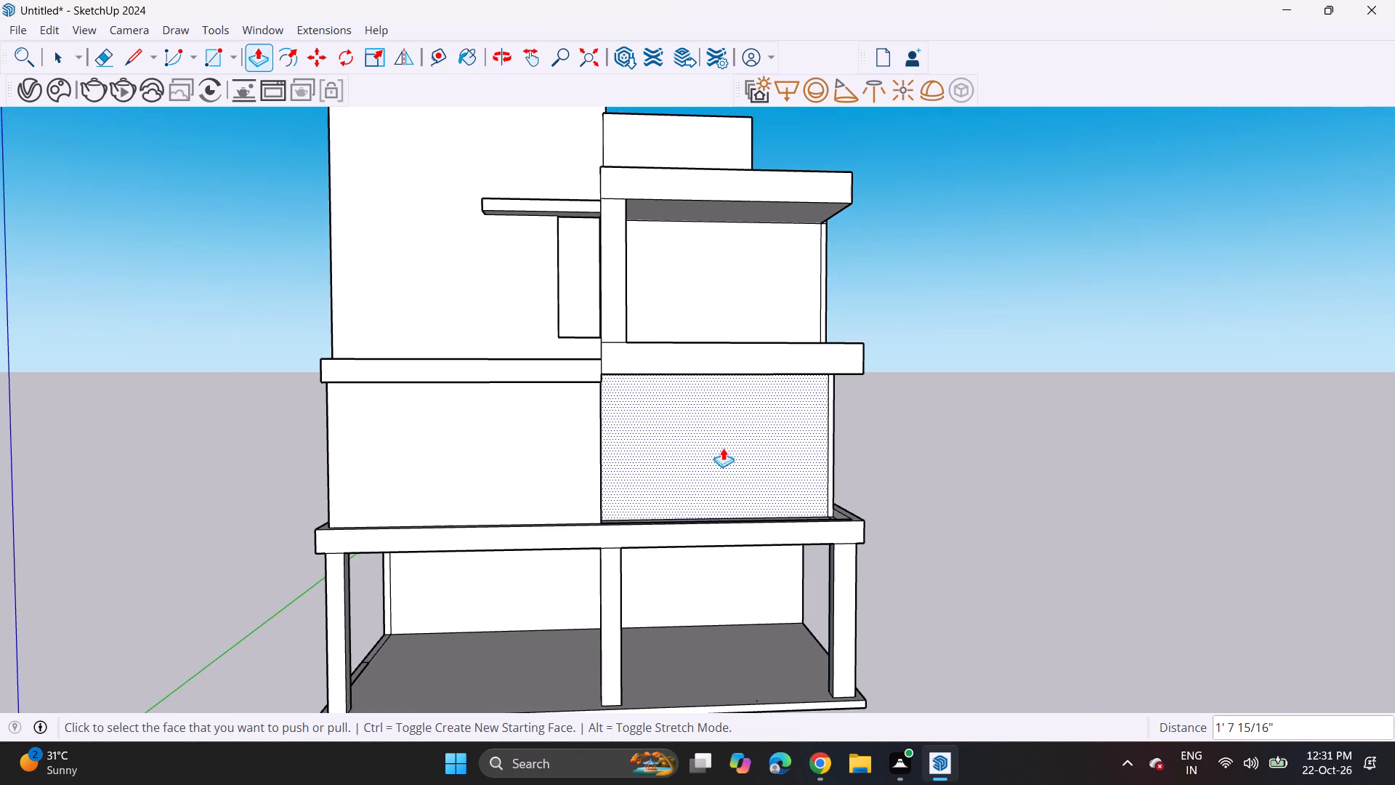
{"action": "middle_click_drag", "start_coordinate": [723, 448], "coordinate": [204, 418]}
{"action": "middle_click_drag", "start_coordinate": [910, 323], "coordinate": [448, 378]}
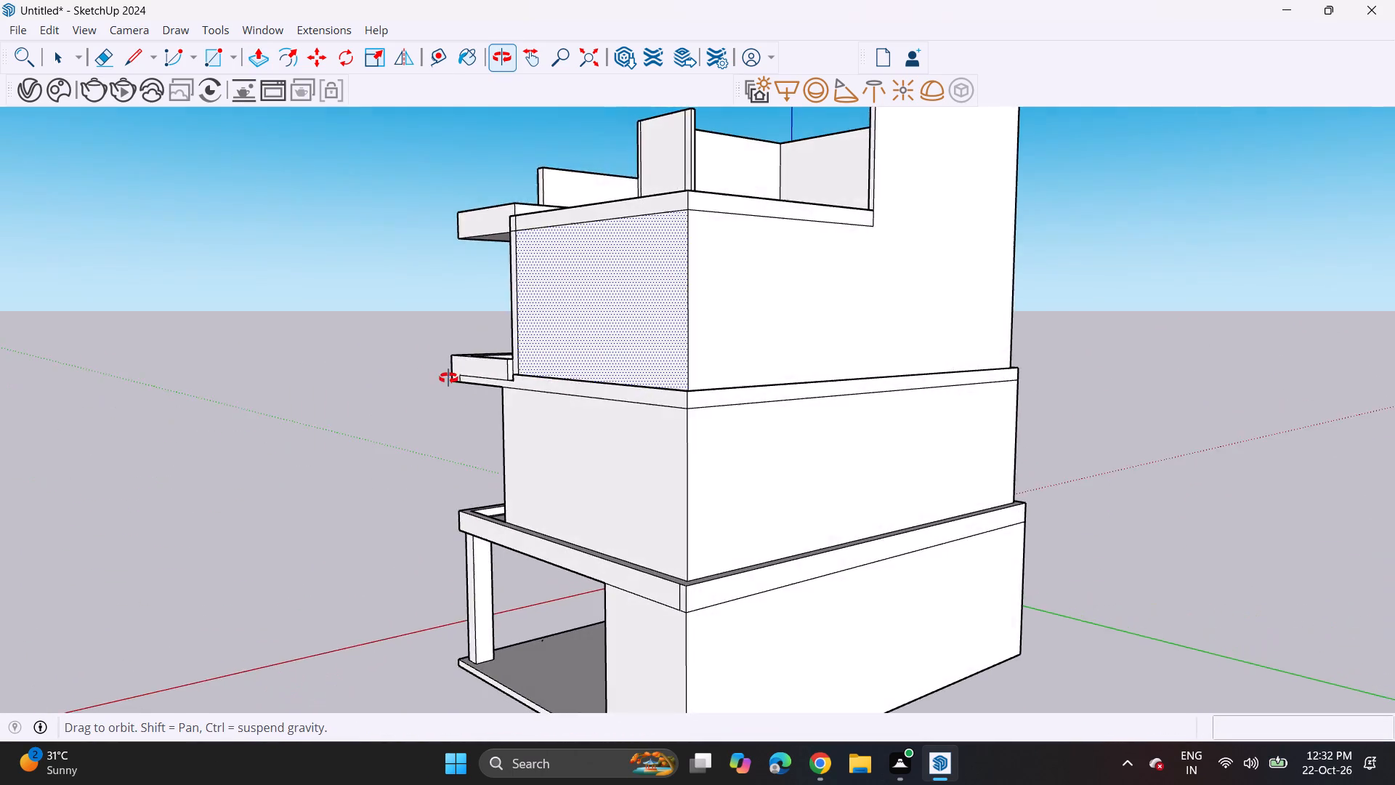
Examine the building's front and rear elevations and the ground-floor porch columns.
{"action": "middle_click_drag", "start_coordinate": [448, 378], "coordinate": [1342, 401]}
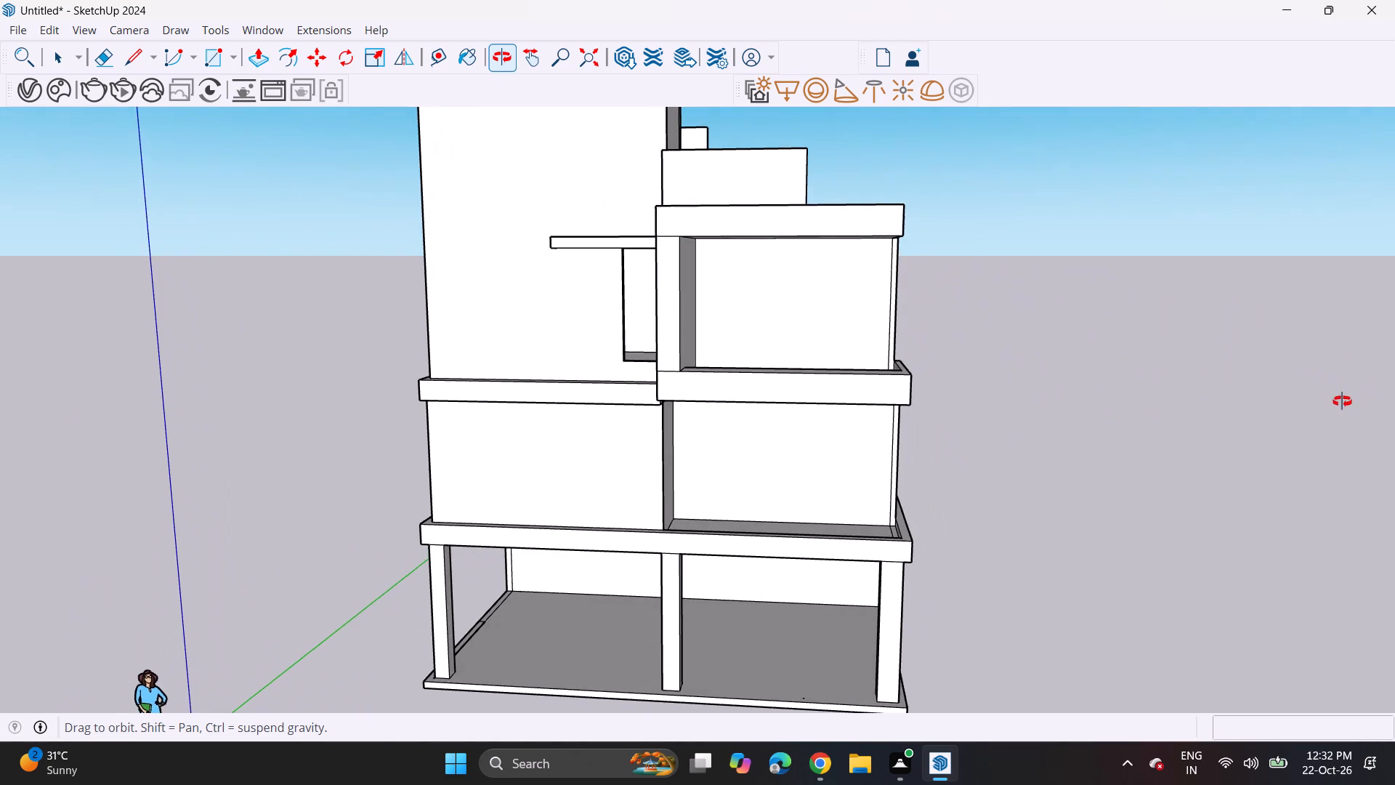
{"action": "middle_click_drag", "start_coordinate": [1342, 401], "coordinate": [1394, 398]}
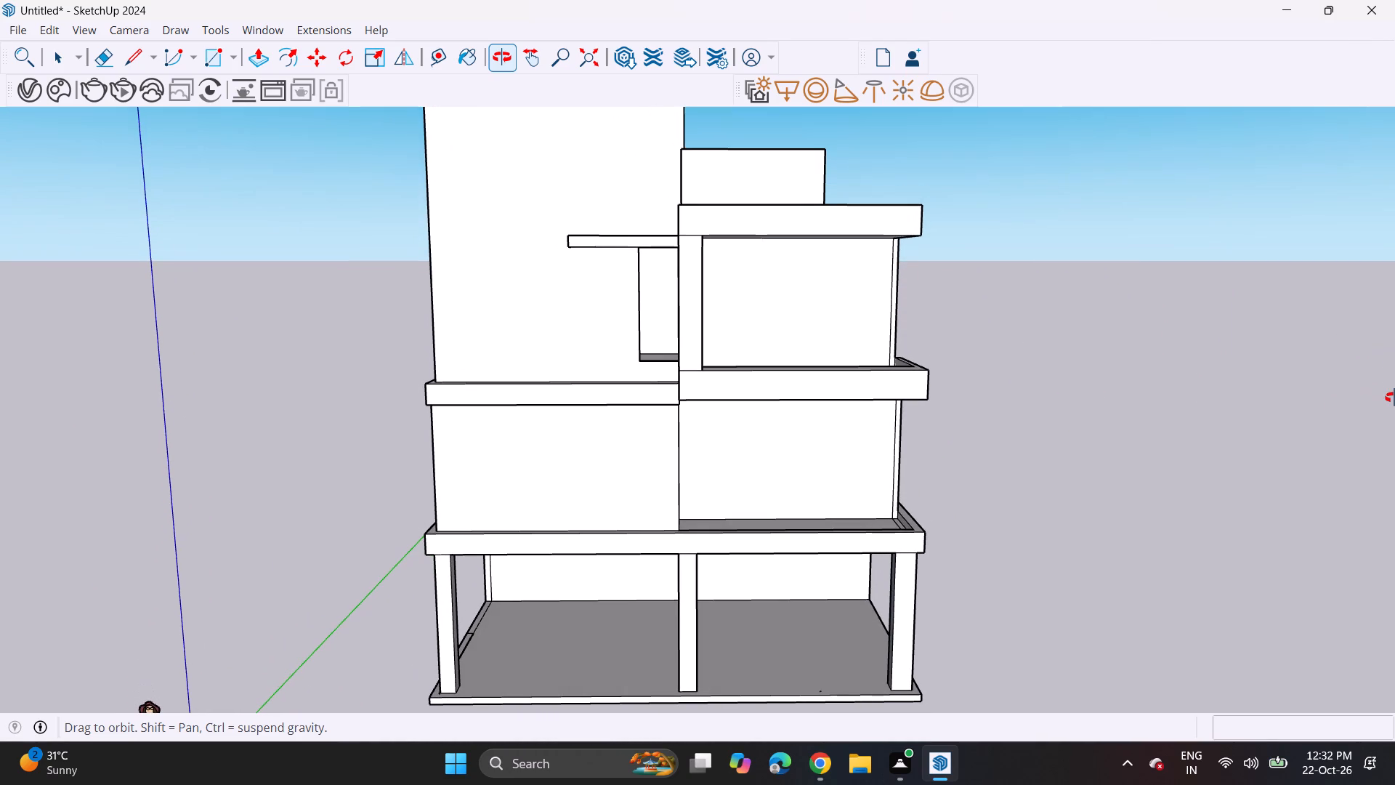
{"action": "middle_click_drag", "start_coordinate": [1394, 398], "coordinate": [1312, 424]}
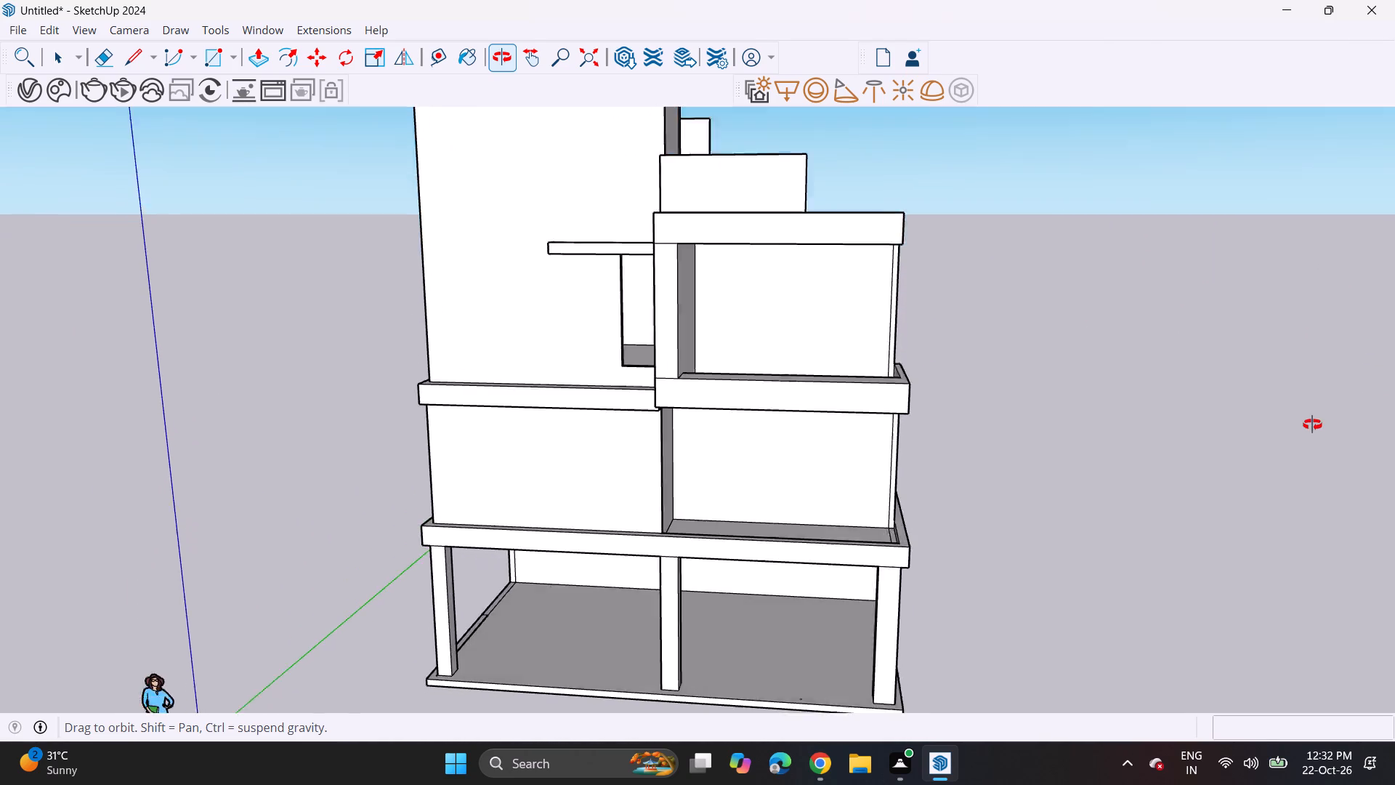
{"action": "middle_click_drag", "start_coordinate": [1312, 424], "coordinate": [163, 332]}
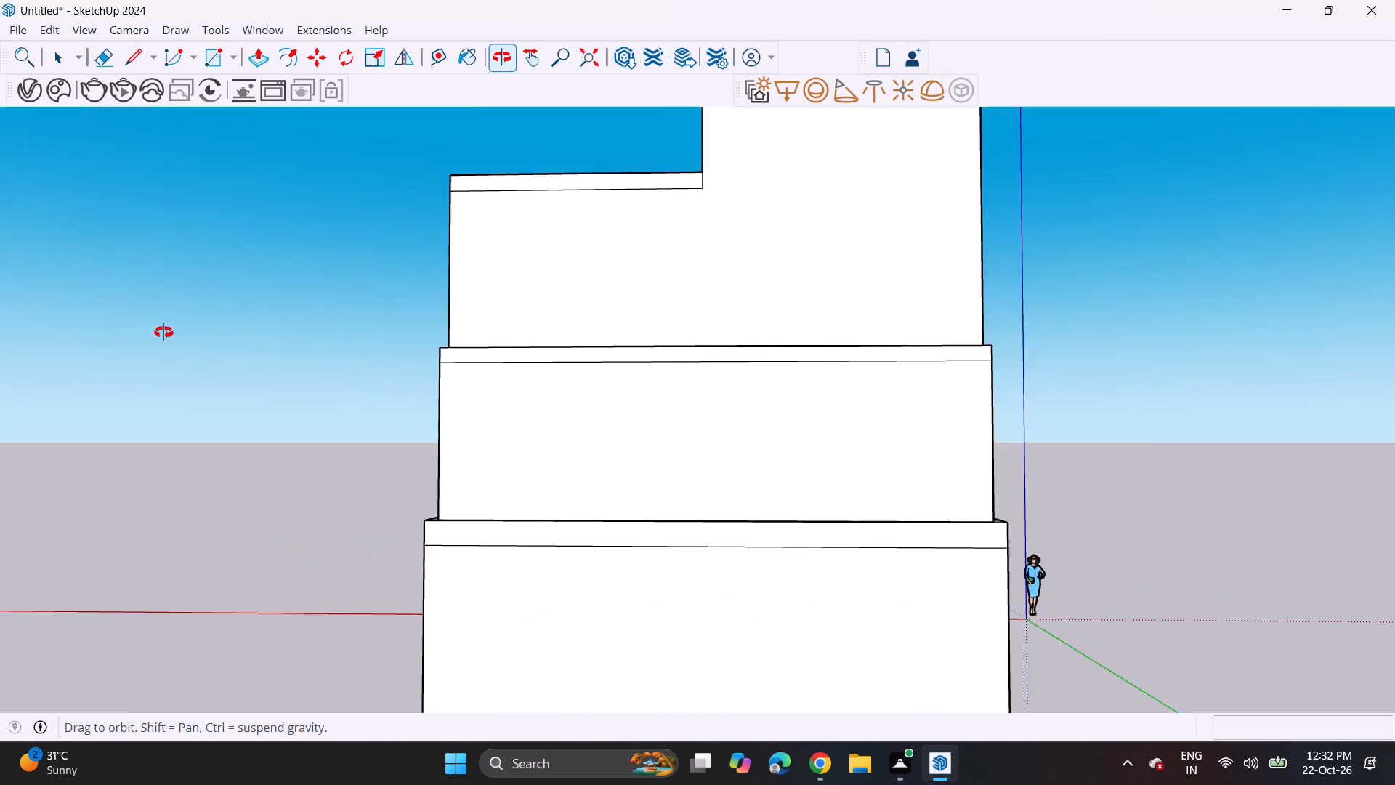
{"action": "middle_click_drag", "start_coordinate": [163, 332], "coordinate": [1290, 361]}
{"action": "middle_click_drag", "start_coordinate": [856, 454], "coordinate": [979, 447]}
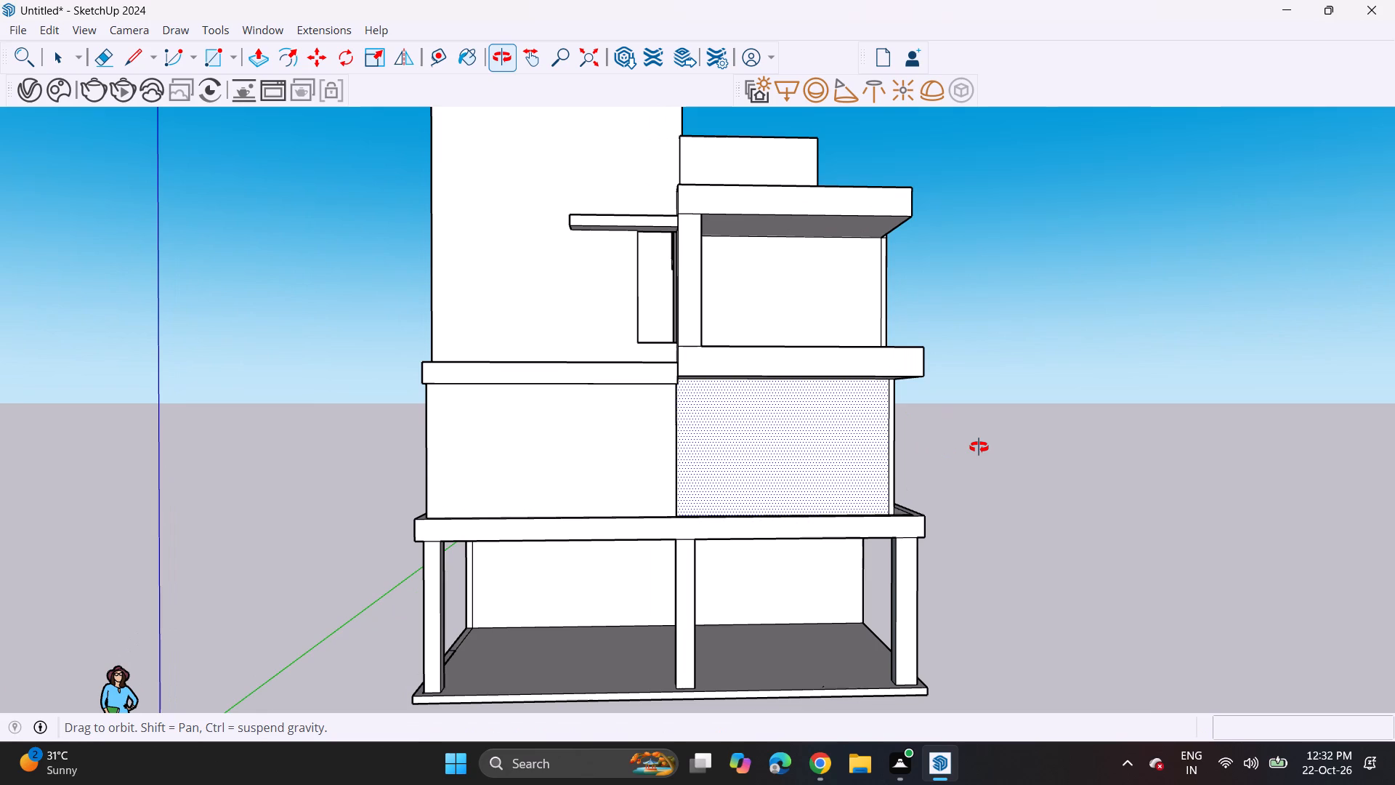
{"action": "middle_click_drag", "start_coordinate": [979, 447], "coordinate": [980, 444]}
{"action": "scroll", "coordinate": [815, 517], "scroll_direction": "up", "scroll_amount": 3}
{"action": "middle_click_drag", "start_coordinate": [713, 589], "coordinate": [744, 278], "text": "shift"}
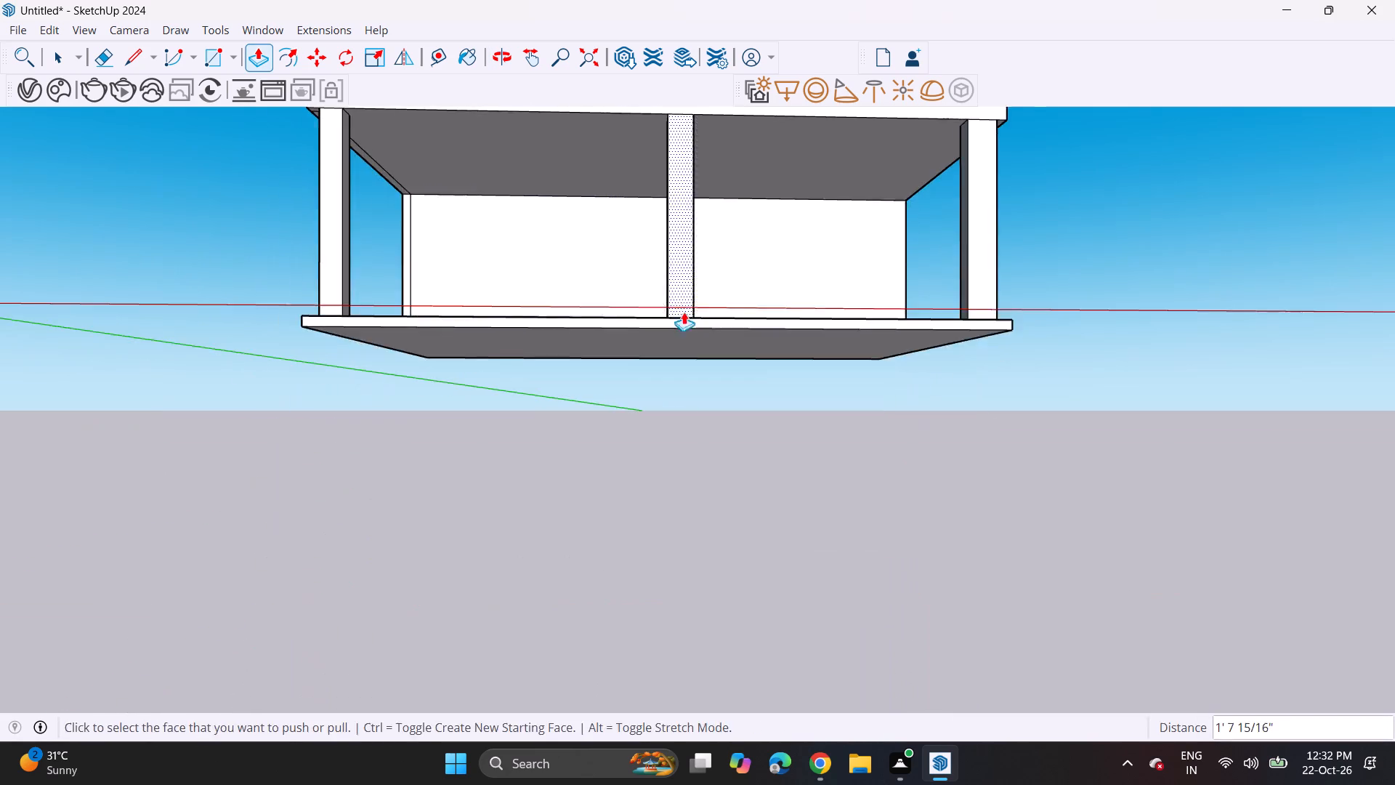
Draw a horizontal line about 1' 1 1/16" long across the front face of the ground-floor corner column, above mid-height.
{"action": "scroll", "coordinate": [685, 312], "scroll_direction": "up", "scroll_amount": 1}
{"action": "middle_click_drag", "start_coordinate": [683, 312], "coordinate": [618, 510]}
{"action": "scroll", "coordinate": [355, 464], "scroll_direction": "up", "scroll_amount": 4}
{"action": "left_click", "coordinate": [131, 57]}
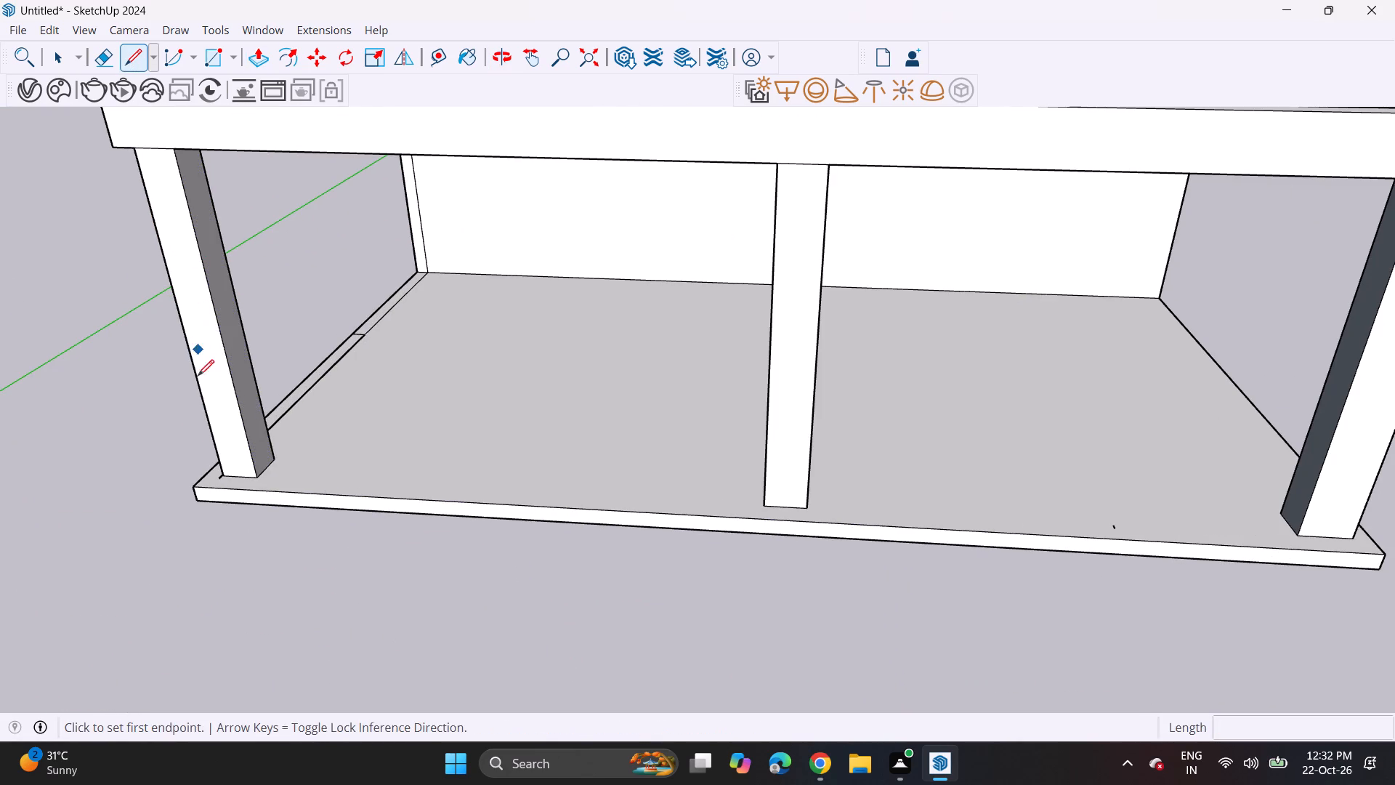
{"action": "middle_click_drag", "start_coordinate": [218, 471], "coordinate": [408, 456]}
{"action": "scroll", "coordinate": [413, 467], "scroll_direction": "up", "scroll_amount": 3}
{"action": "middle_click_drag", "start_coordinate": [388, 166], "coordinate": [386, 338]}
{"action": "middle_click_drag", "start_coordinate": [380, 402], "coordinate": [406, 259]}
{"action": "scroll", "coordinate": [380, 403], "scroll_direction": "up", "scroll_amount": 1}
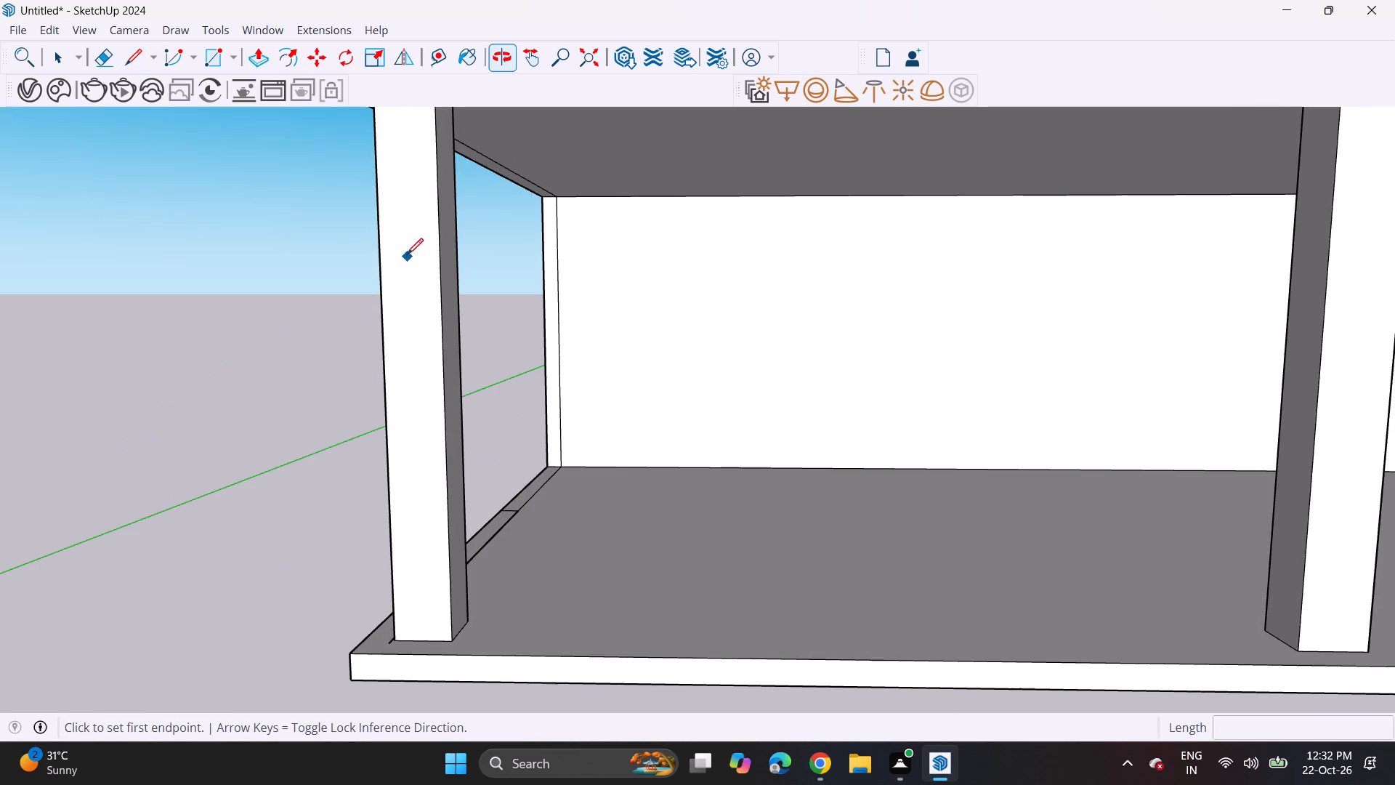
{"action": "left_click", "coordinate": [380, 273]}
{"action": "left_click", "coordinate": [436, 277]}
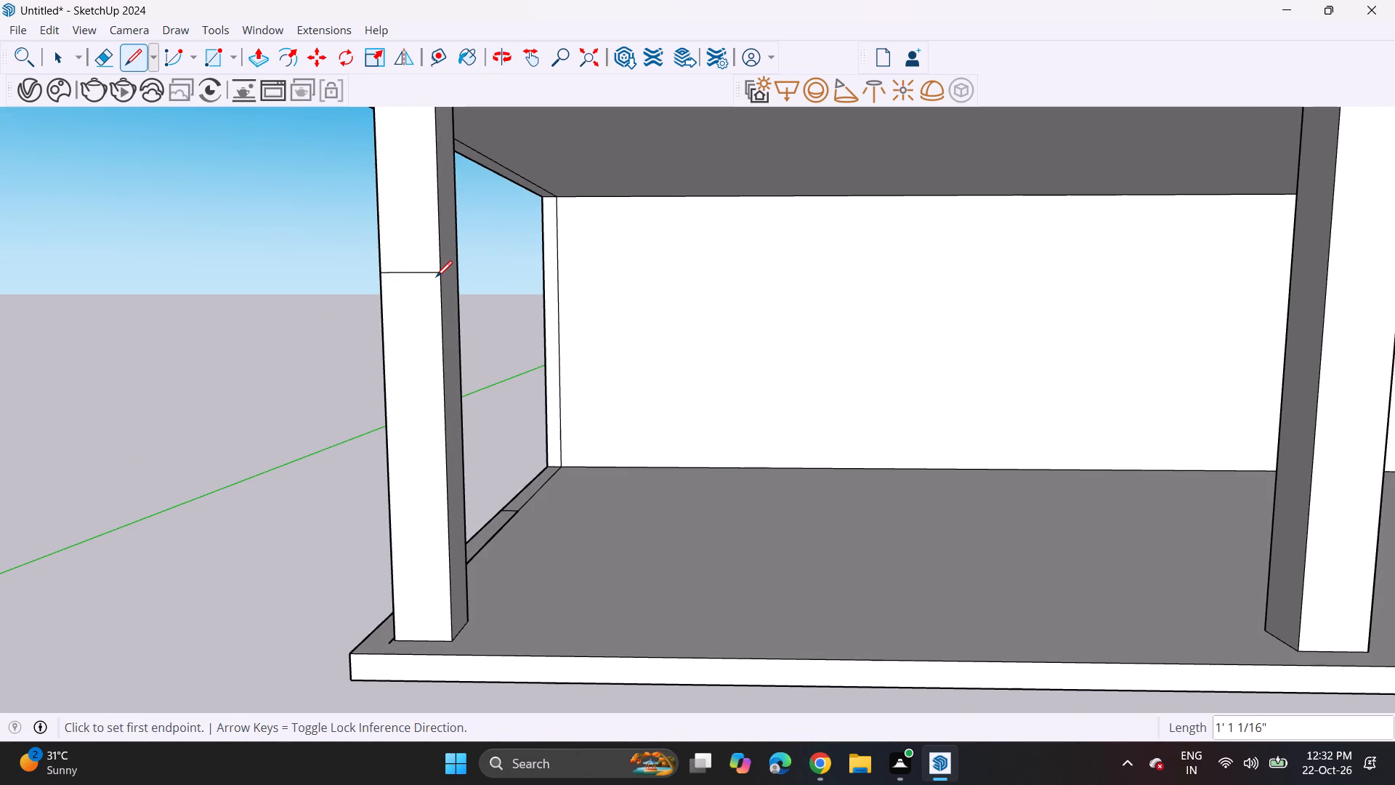
Continue the dividing line across the inner and outer side faces of the corner column at the same height.
{"action": "left_click", "coordinate": [439, 273]}
{"action": "middle_click_drag", "start_coordinate": [439, 273], "coordinate": [359, 297]}
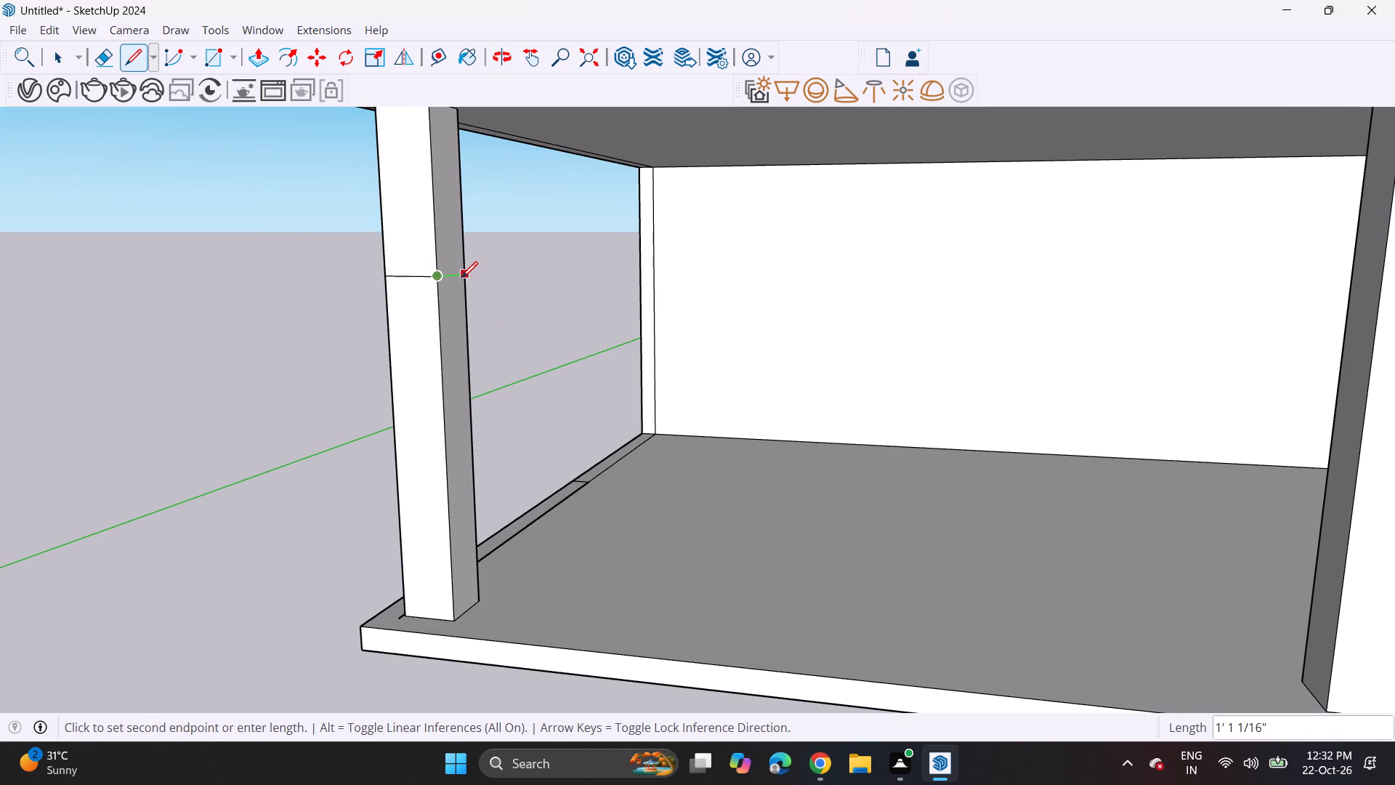
{"action": "left_click", "coordinate": [466, 276]}
{"action": "middle_click_drag", "start_coordinate": [387, 284], "coordinate": [713, 267]}
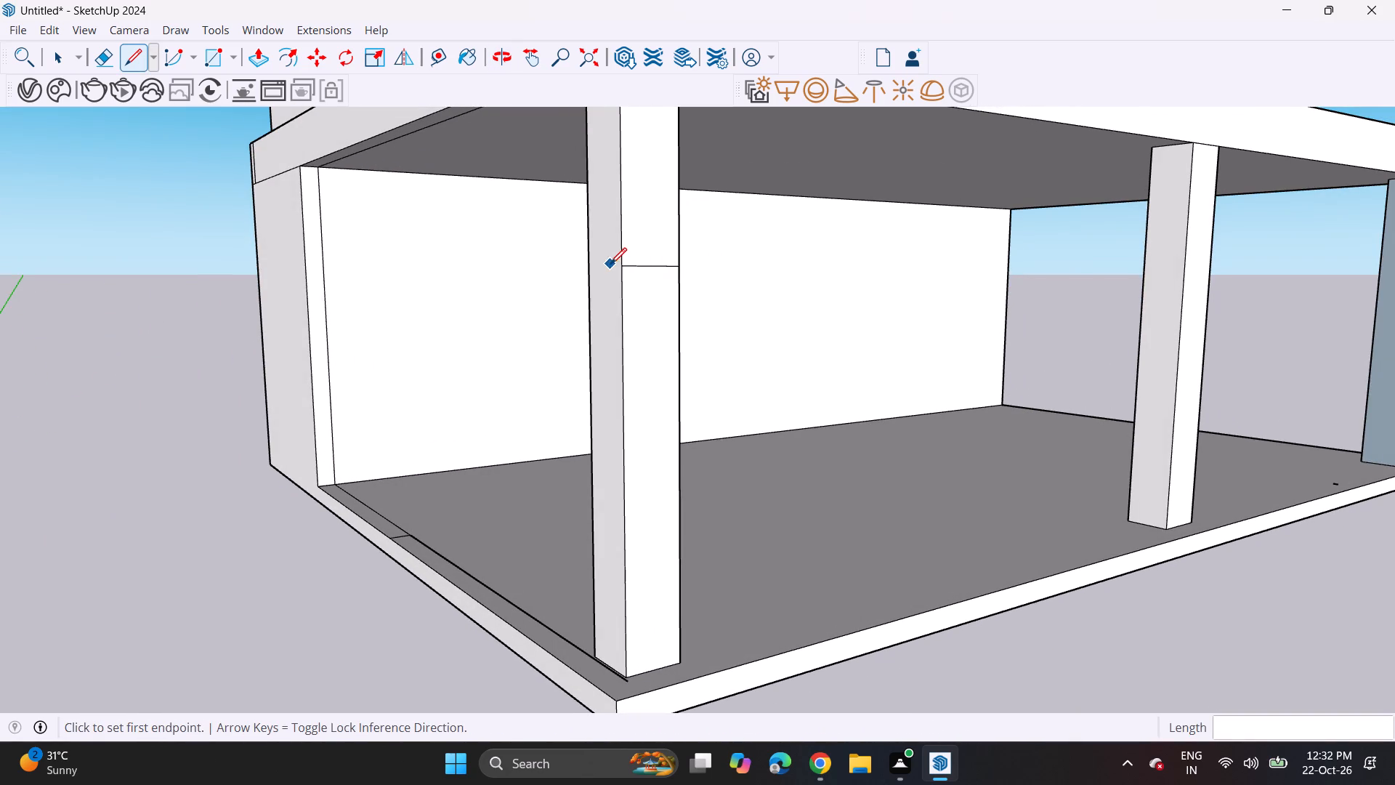
{"action": "left_click", "coordinate": [616, 265]}
{"action": "left_click", "coordinate": [587, 270]}
Push/Pull the corner column's lower front, inner side and outer side faces outward by the same small distance to thicken its base.
{"action": "middle_click_drag", "start_coordinate": [645, 251], "coordinate": [431, 283]}
{"action": "scroll", "coordinate": [631, 252], "scroll_direction": "up", "scroll_amount": 1}
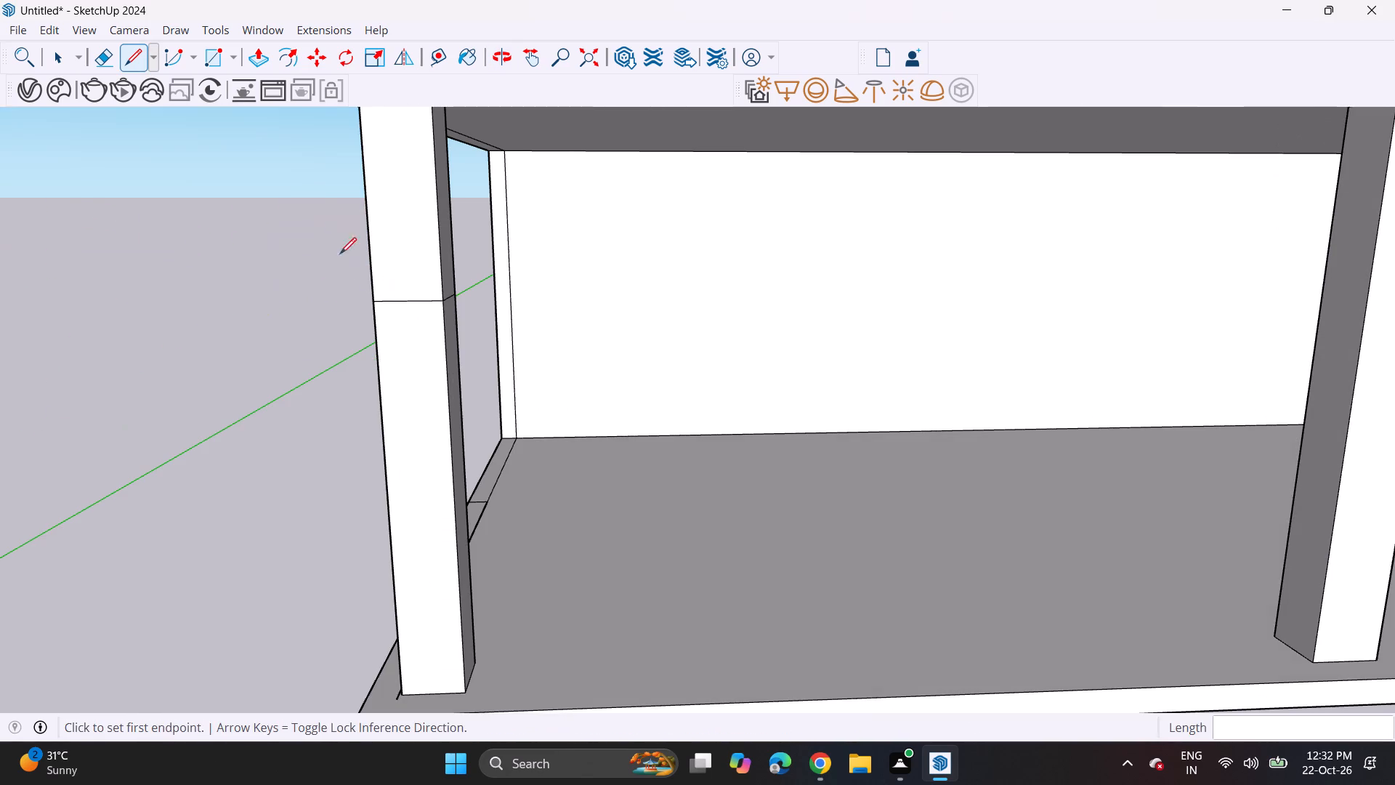
{"action": "left_click", "coordinate": [258, 74]}
{"action": "scroll", "coordinate": [416, 402], "scroll_direction": "down", "scroll_amount": 4}
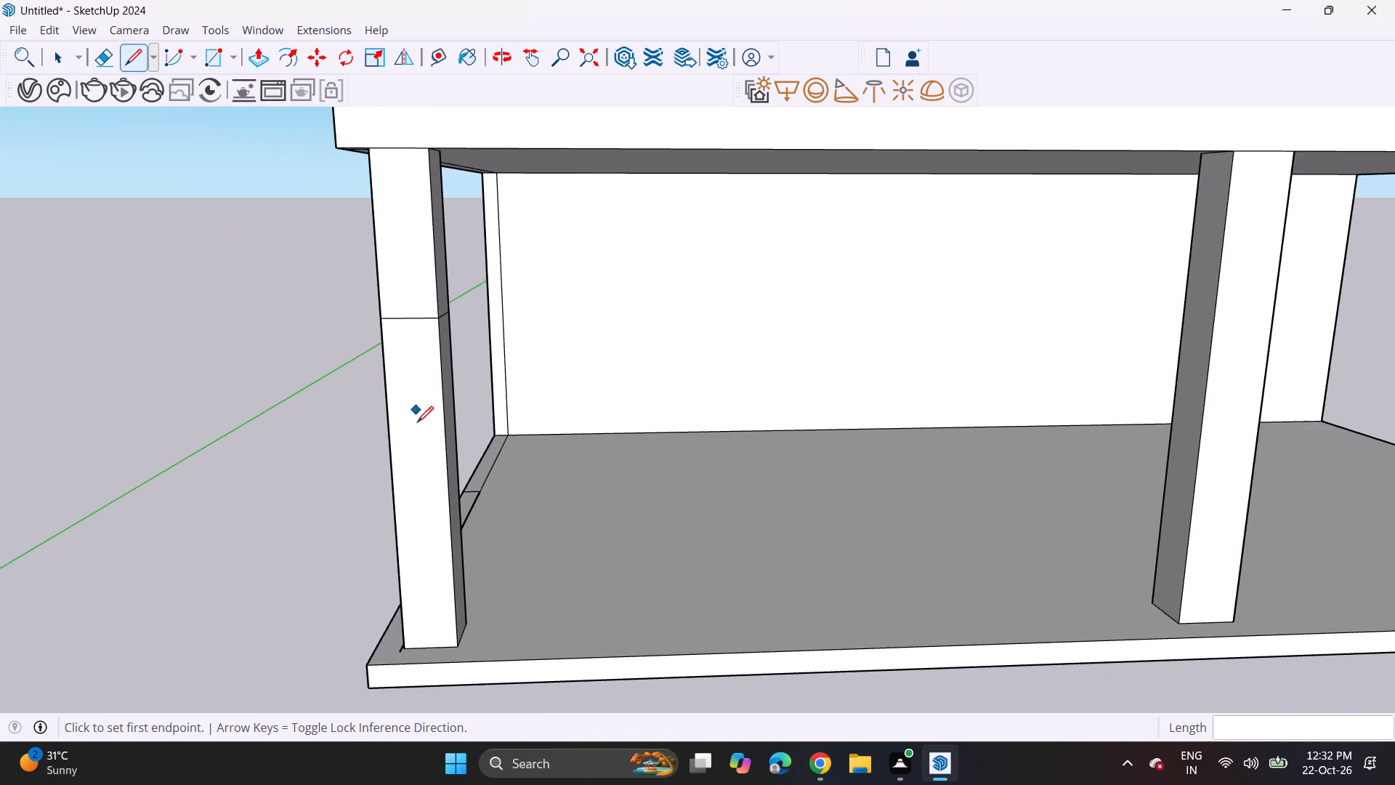
{"action": "scroll", "coordinate": [417, 422], "scroll_direction": "down", "scroll_amount": 1}
{"action": "left_click", "coordinate": [263, 53]}
{"action": "middle_click_drag", "start_coordinate": [416, 427], "coordinate": [402, 474]}
{"action": "scroll", "coordinate": [416, 493], "scroll_direction": "up", "scroll_amount": 3}
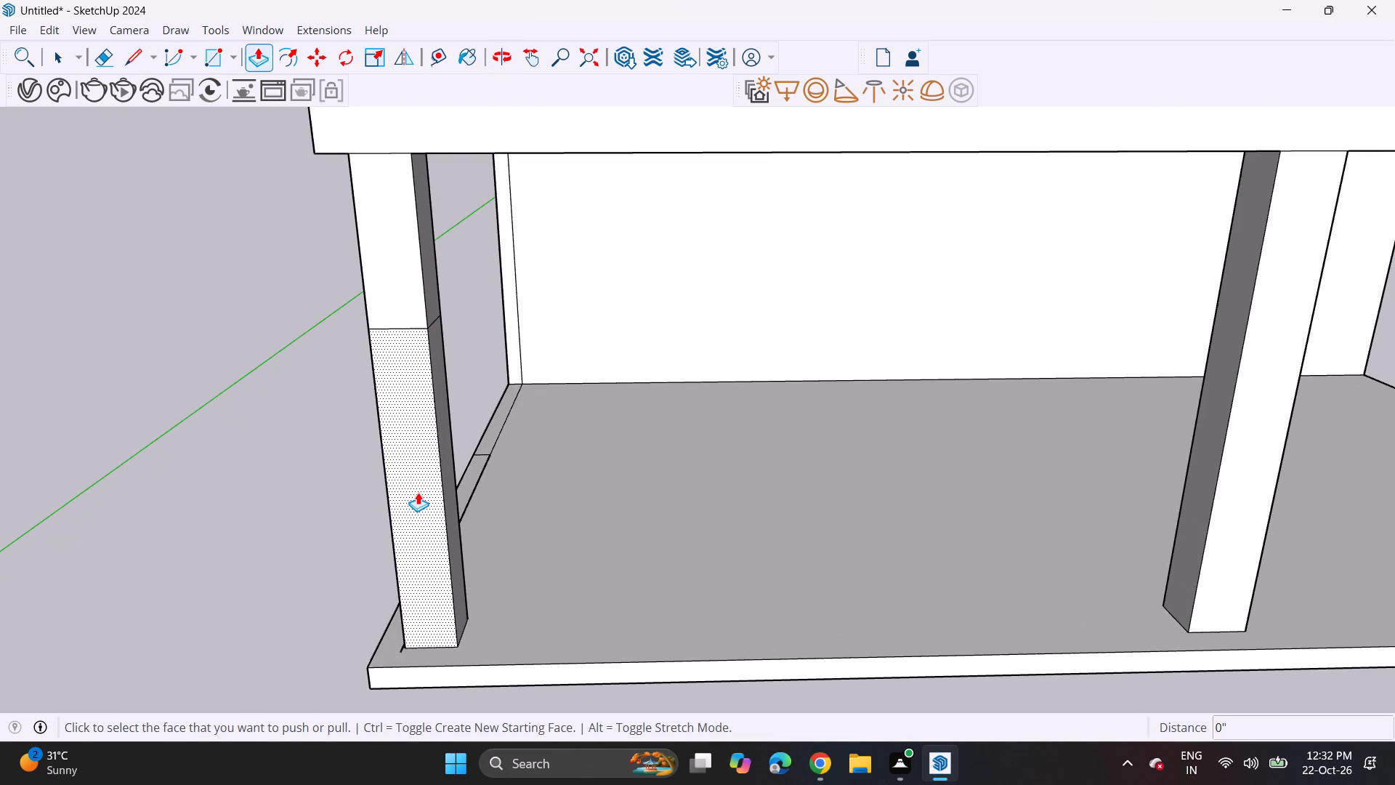
{"action": "left_click", "coordinate": [418, 492]}
{"action": "left_click", "coordinate": [414, 496]}
{"action": "double_click", "coordinate": [445, 494]}
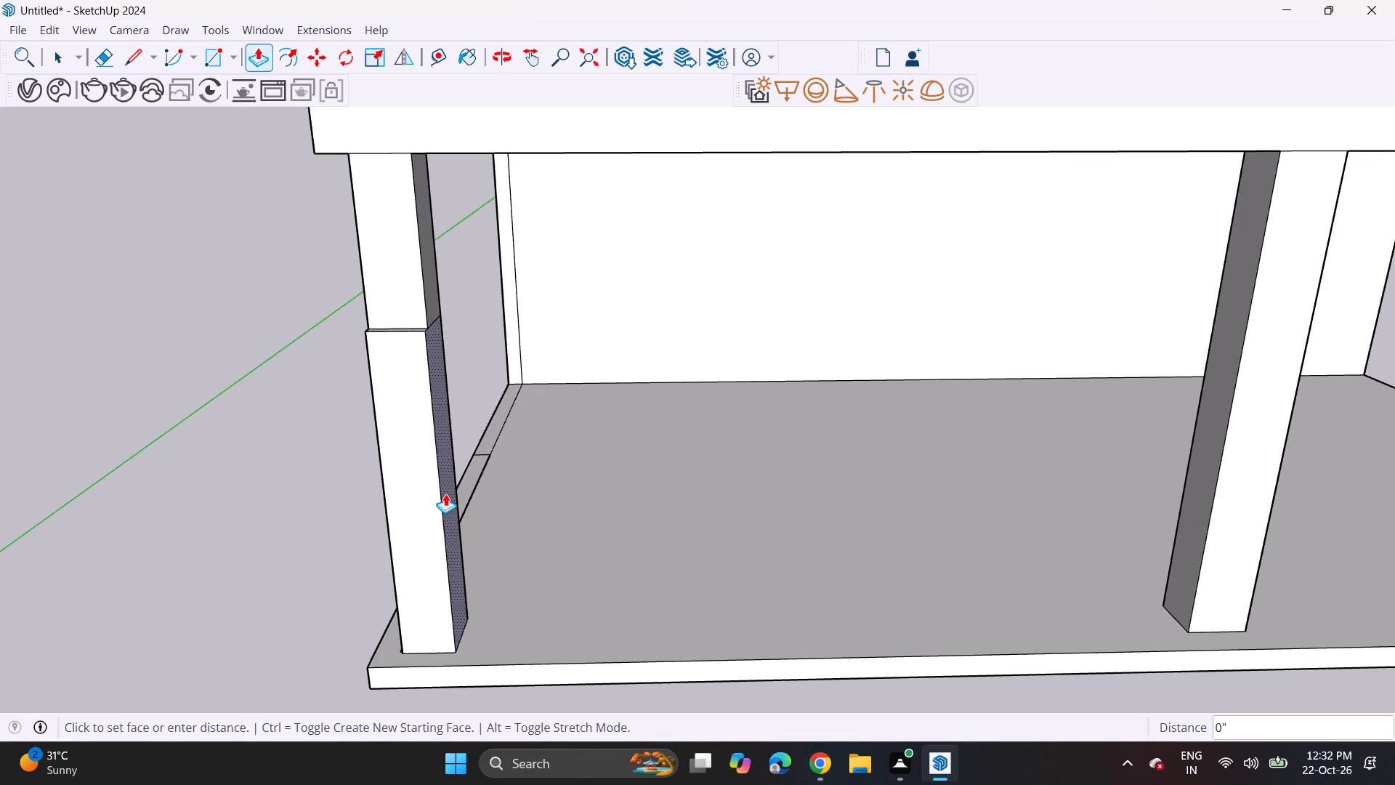
{"action": "middle_click_drag", "start_coordinate": [412, 492], "coordinate": [627, 449]}
{"action": "double_click", "coordinate": [498, 486]}
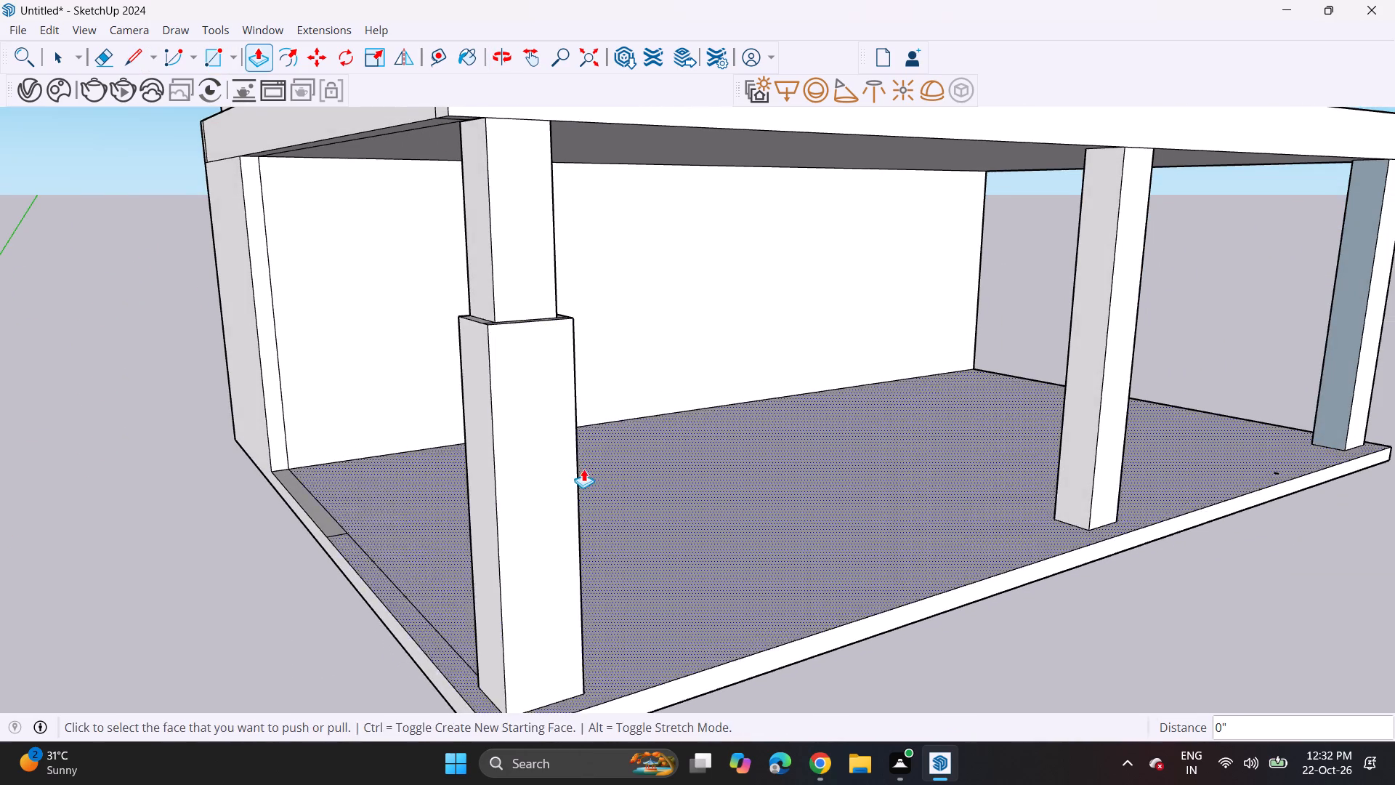
Push/Pull the top faces of the corner column's thickened inner side, front and outer side upward by the same amount.
{"action": "middle_click_drag", "start_coordinate": [582, 469], "coordinate": [374, 482]}
{"action": "scroll", "coordinate": [368, 479], "scroll_direction": "down", "scroll_amount": 5}
{"action": "scroll", "coordinate": [406, 546], "scroll_direction": "down", "scroll_amount": 4}
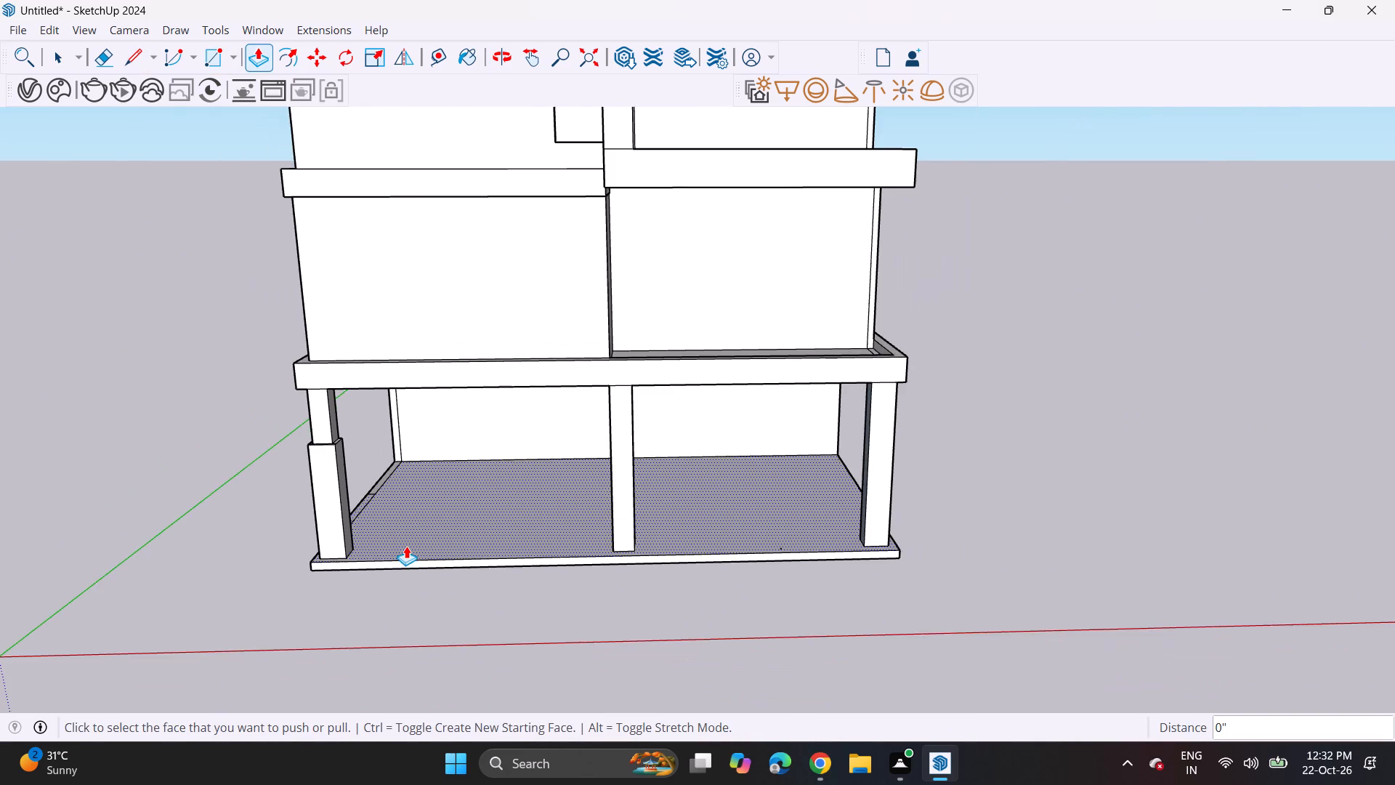
{"action": "middle_click_drag", "start_coordinate": [413, 432], "coordinate": [429, 348]}
{"action": "middle_click_drag", "start_coordinate": [319, 318], "coordinate": [342, 464]}
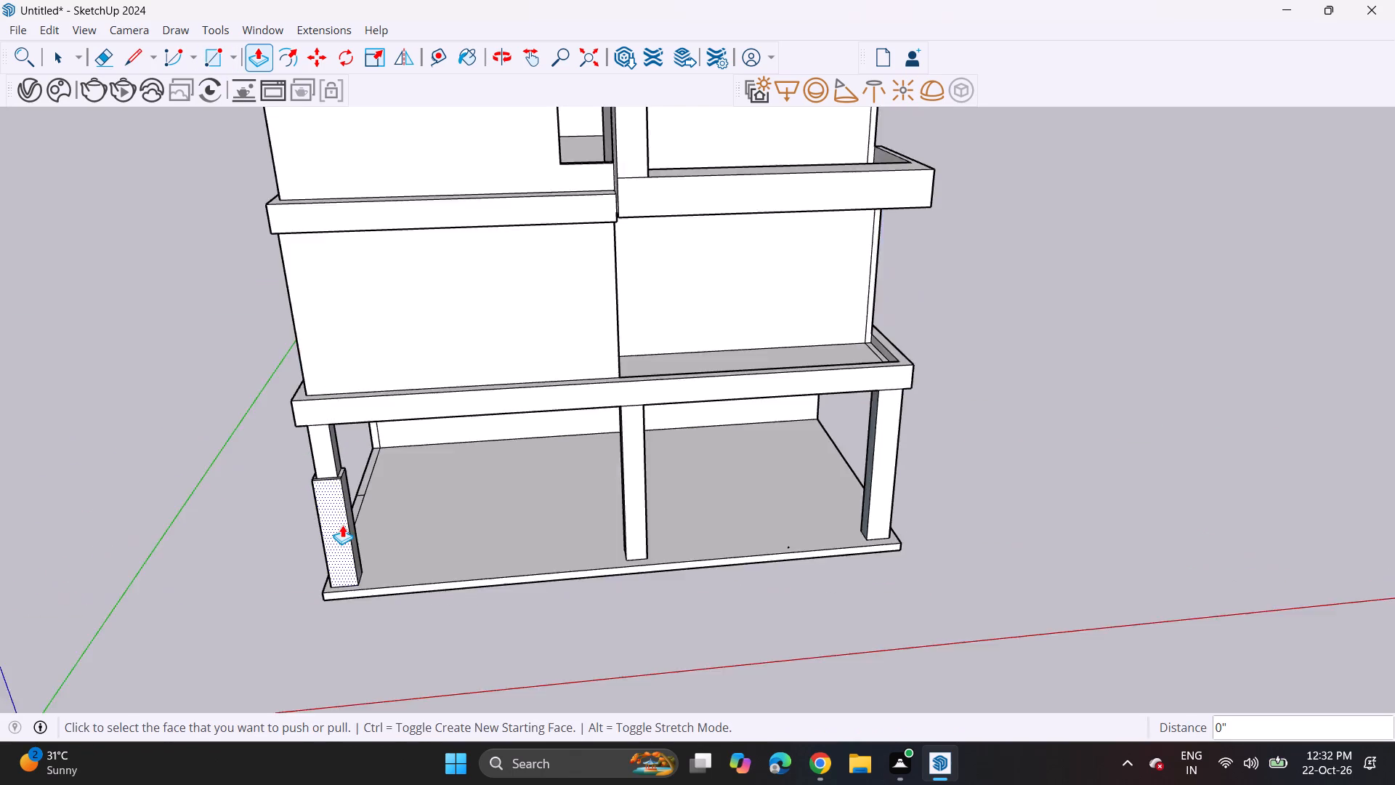
{"action": "scroll", "coordinate": [342, 525], "scroll_direction": "up", "scroll_amount": 4}
{"action": "scroll", "coordinate": [338, 445], "scroll_direction": "up", "scroll_amount": 15}
{"action": "left_click", "coordinate": [340, 467]}
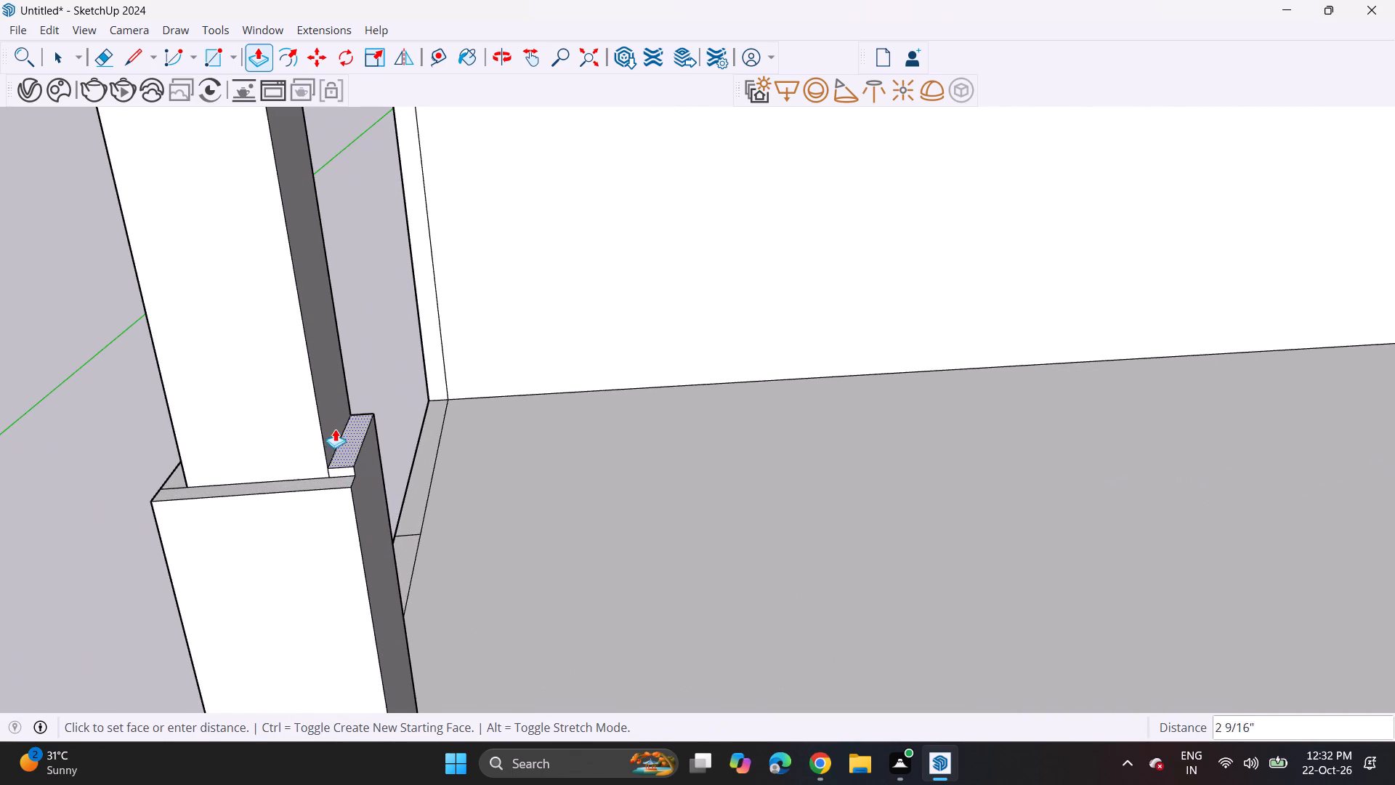
{"action": "left_click", "coordinate": [311, 354]}
{"action": "double_click", "coordinate": [332, 478]}
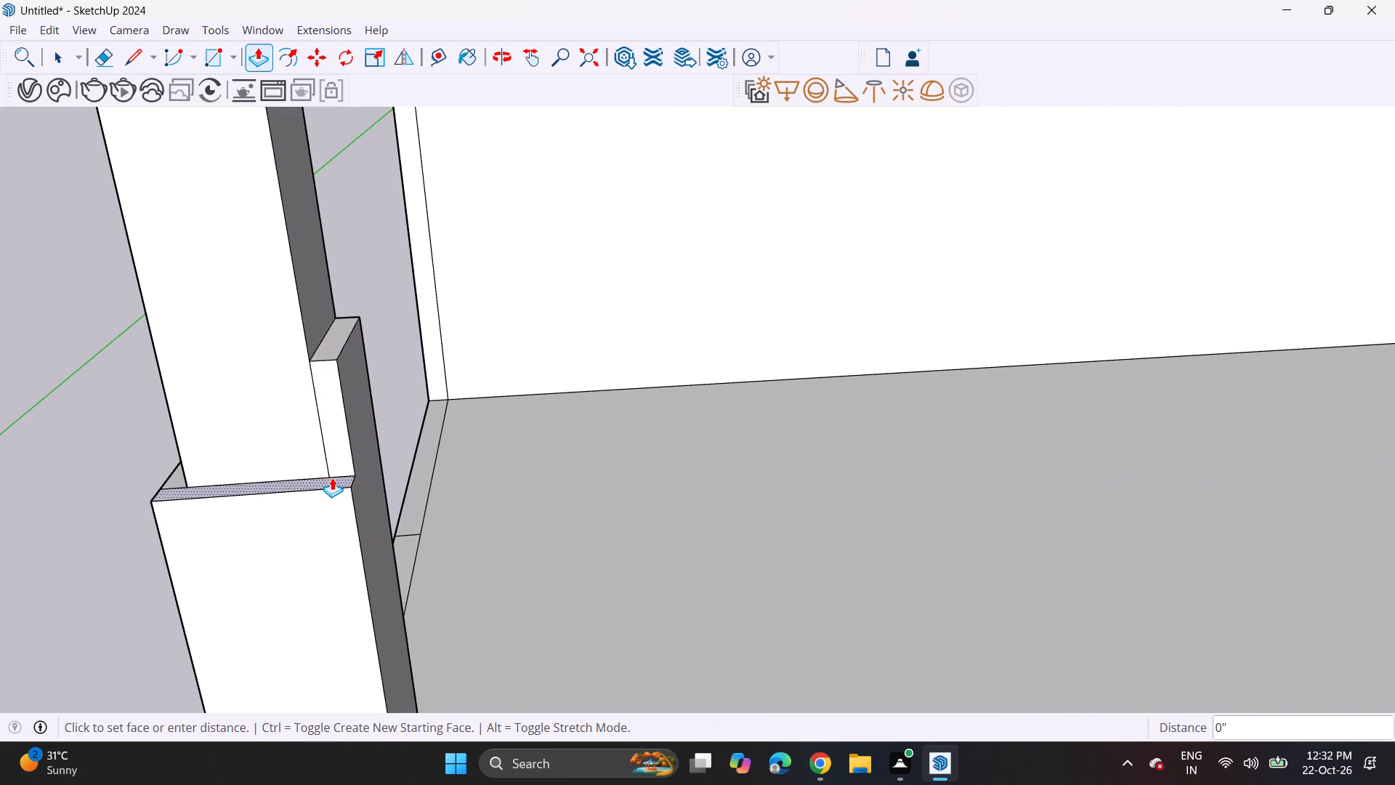
{"action": "middle_click_drag", "start_coordinate": [187, 440], "coordinate": [545, 391]}
{"action": "double_click", "coordinate": [166, 693]}
Draw a horizontal line across the middle column's front face, about level with the top of the corner column's thickened base.
{"action": "scroll", "coordinate": [352, 518], "scroll_direction": "down", "scroll_amount": 3}
{"action": "middle_click_drag", "start_coordinate": [571, 369], "coordinate": [253, 372]}
{"action": "scroll", "coordinate": [173, 377], "scroll_direction": "down", "scroll_amount": 7}
{"action": "middle_click_drag", "start_coordinate": [508, 387], "coordinate": [718, 476]}
{"action": "middle_click_drag", "start_coordinate": [655, 479], "coordinate": [409, 429]}
{"action": "scroll", "coordinate": [547, 472], "scroll_direction": "up", "scroll_amount": 1}
{"action": "left_click", "coordinate": [134, 64]}
{"action": "middle_click_drag", "start_coordinate": [538, 675], "coordinate": [634, 656]}
{"action": "scroll", "coordinate": [581, 679], "scroll_direction": "up", "scroll_amount": 1}
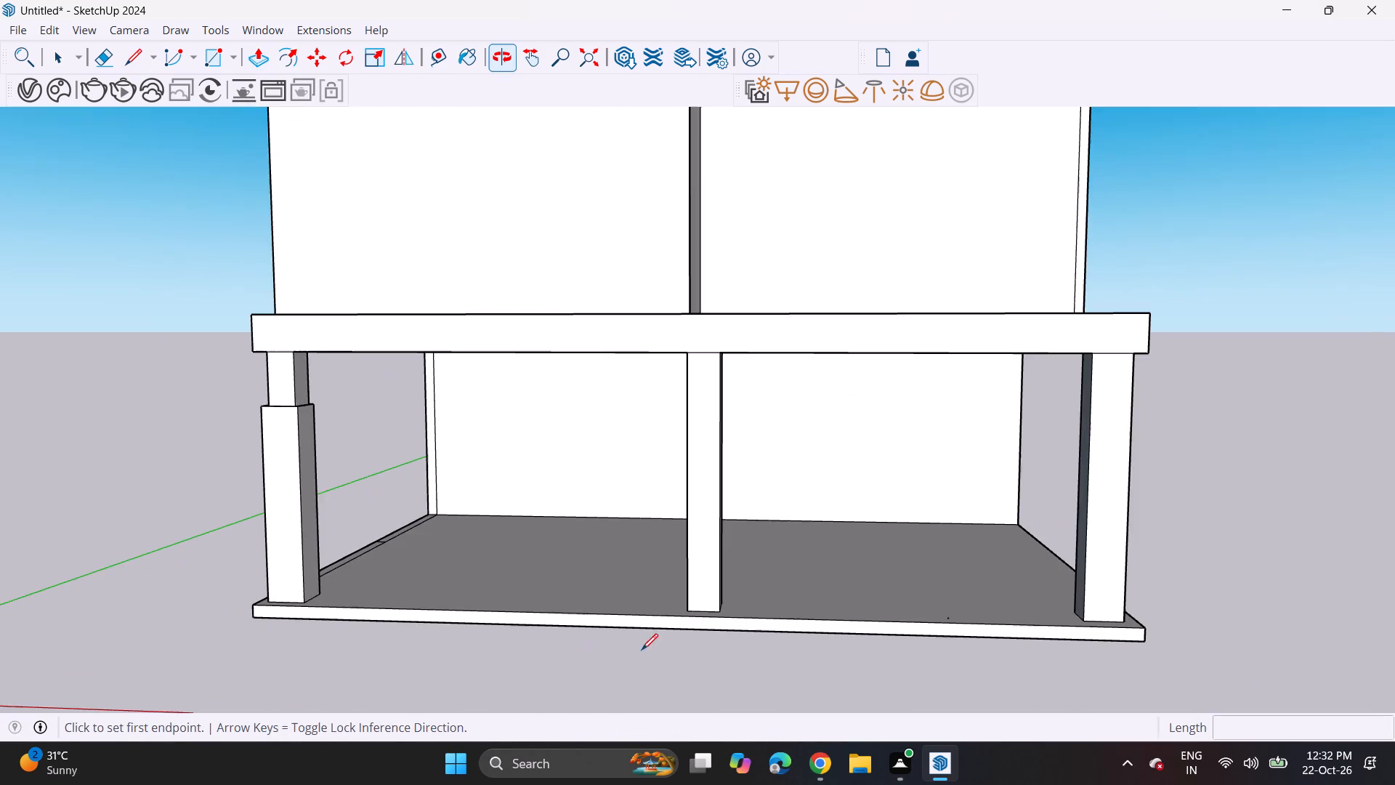
{"action": "scroll", "coordinate": [650, 502], "scroll_direction": "up", "scroll_amount": 4}
{"action": "scroll", "coordinate": [680, 459], "scroll_direction": "down", "scroll_amount": 3}
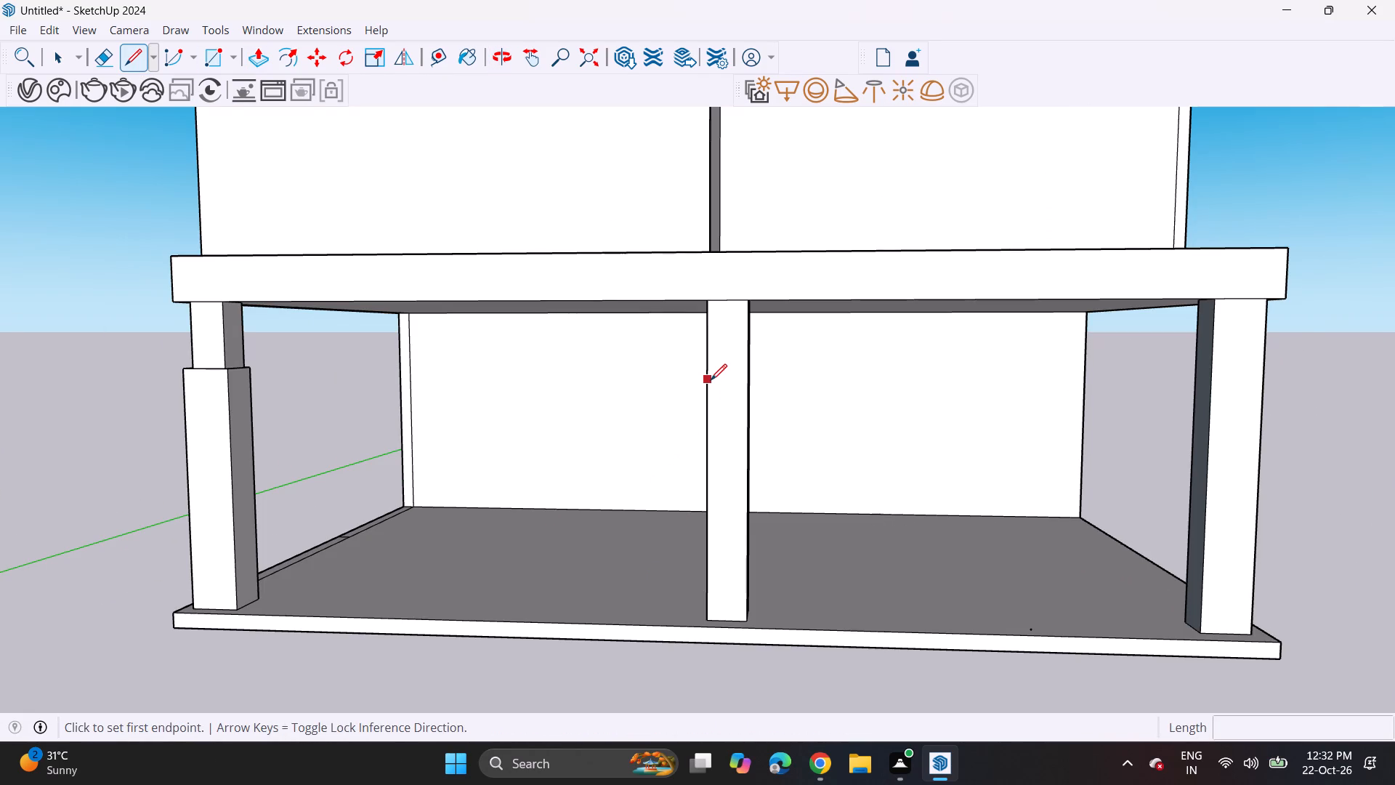
{"action": "left_click", "coordinate": [711, 373]}
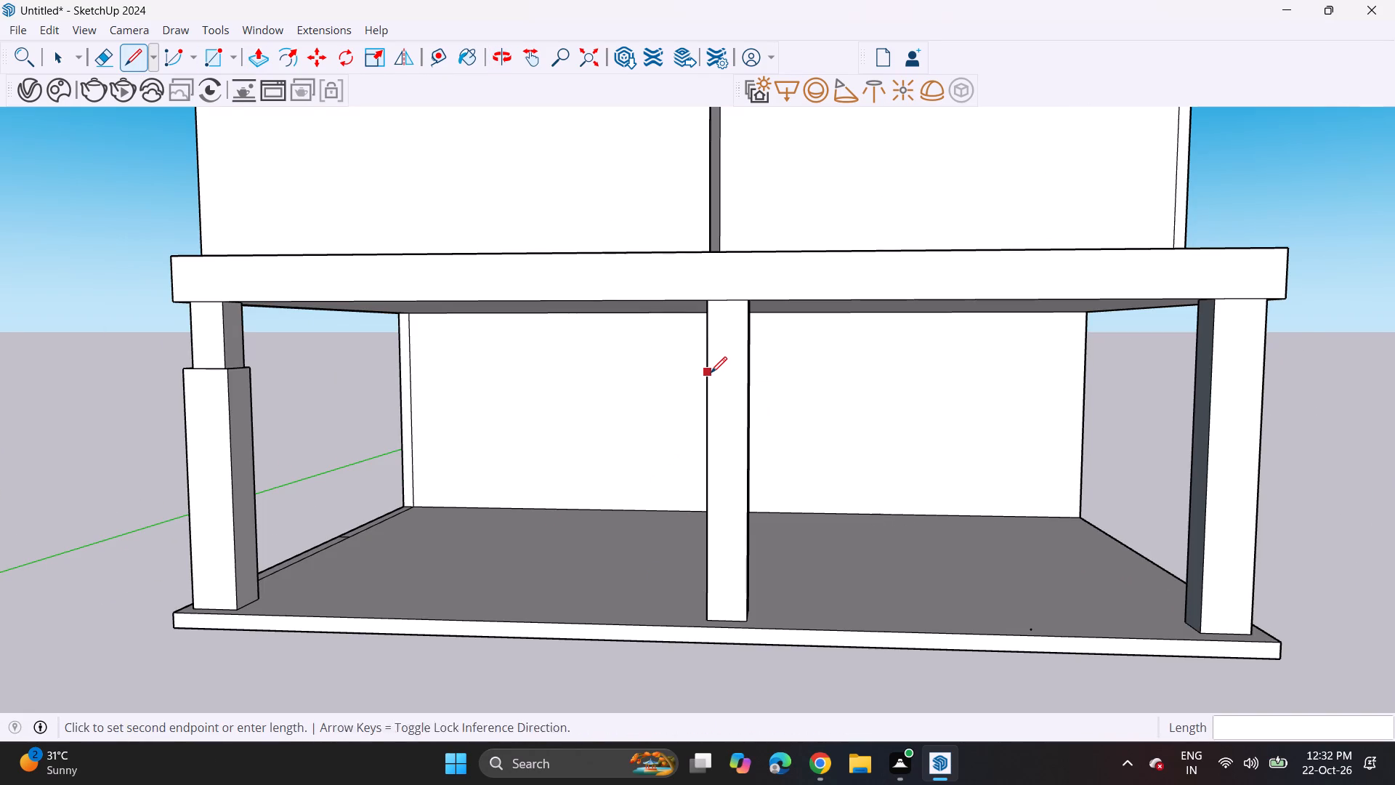
{"action": "left_click", "coordinate": [751, 375]}
Continue the dividing line across both side faces of the middle column, about 1' 1 1/16" long on each.
{"action": "middle_click_drag", "start_coordinate": [751, 371], "coordinate": [704, 400]}
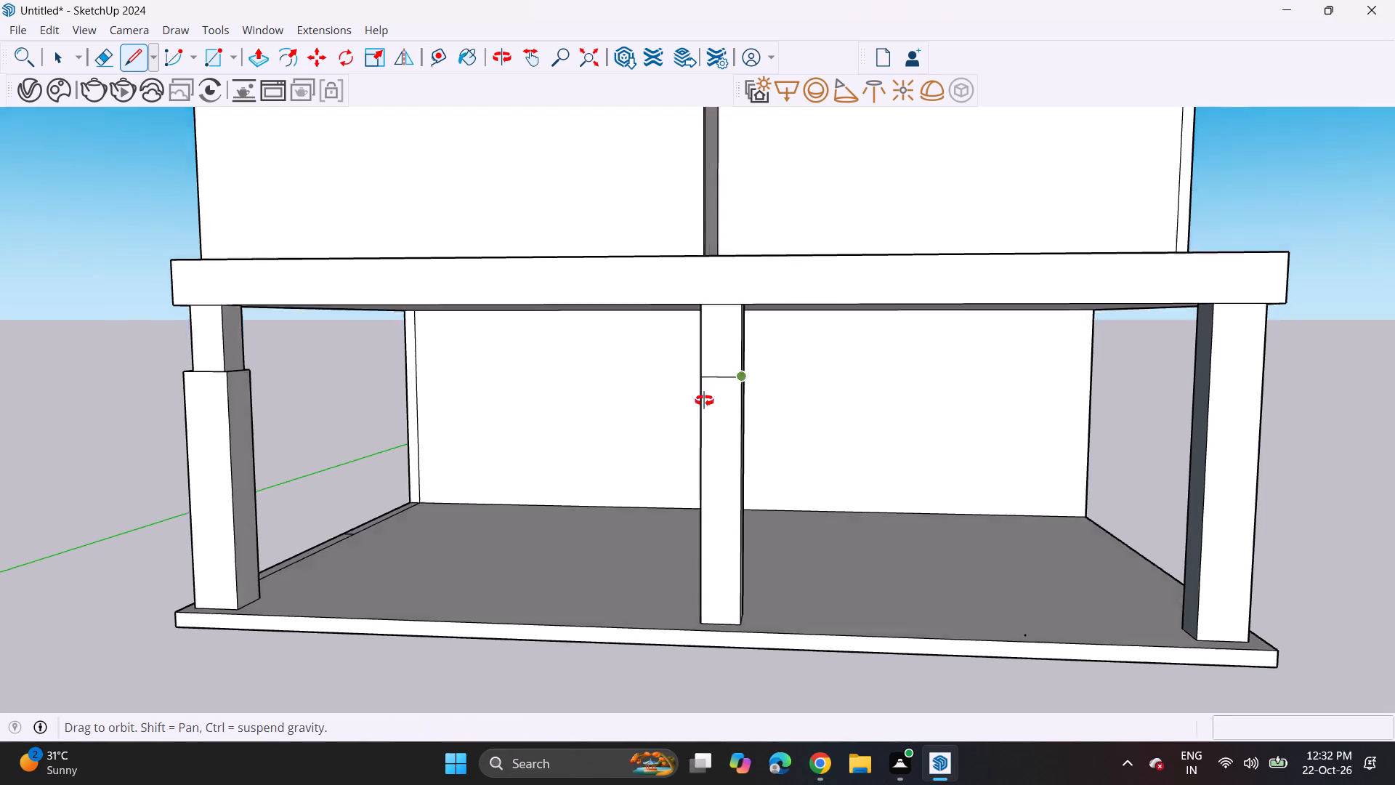
{"action": "middle_click_drag", "start_coordinate": [704, 400], "coordinate": [554, 470]}
{"action": "scroll", "coordinate": [549, 431], "scroll_direction": "up", "scroll_amount": 8}
{"action": "left_click", "coordinate": [645, 473]}
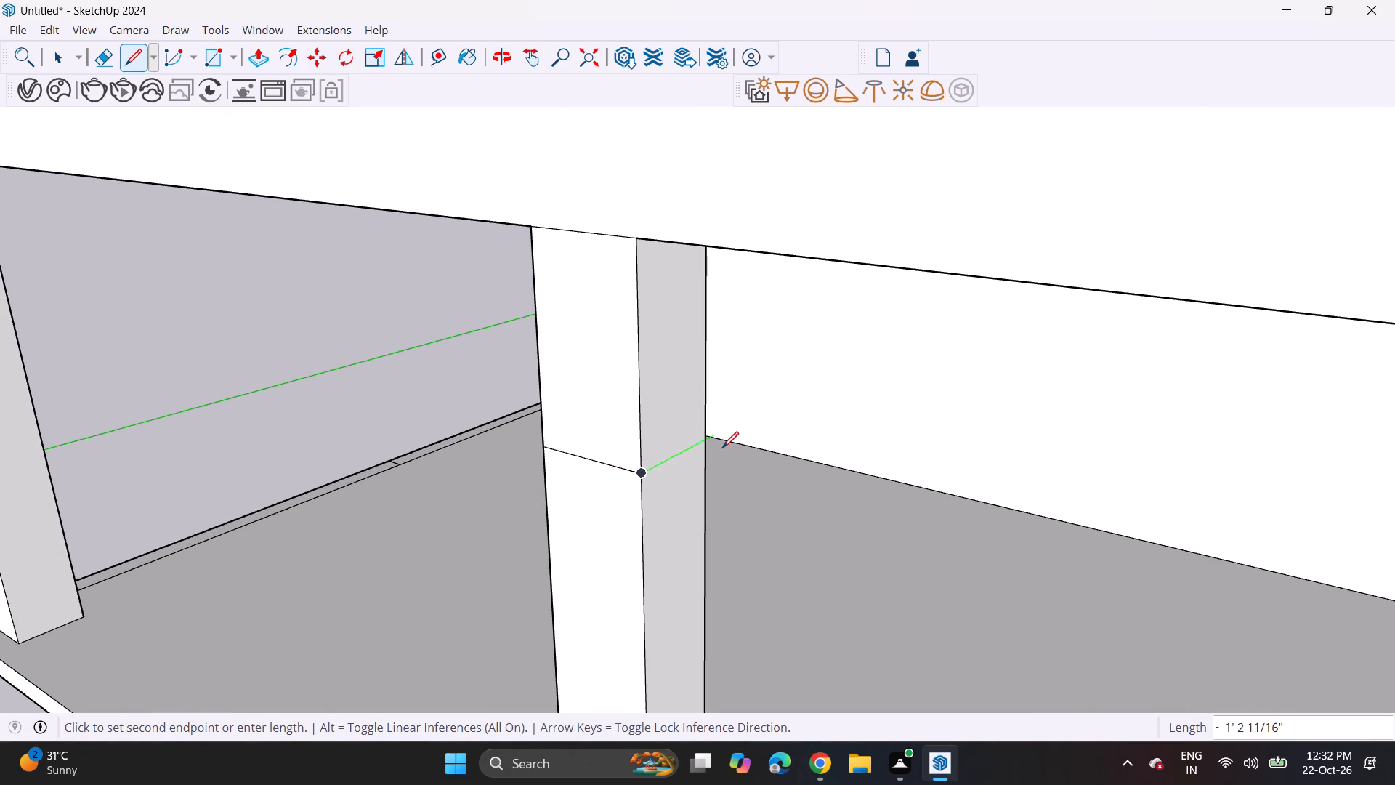
{"action": "left_click", "coordinate": [707, 438]}
{"action": "middle_click_drag", "start_coordinate": [473, 537], "coordinate": [836, 451]}
{"action": "scroll", "coordinate": [918, 467], "scroll_direction": "down", "scroll_amount": 3}
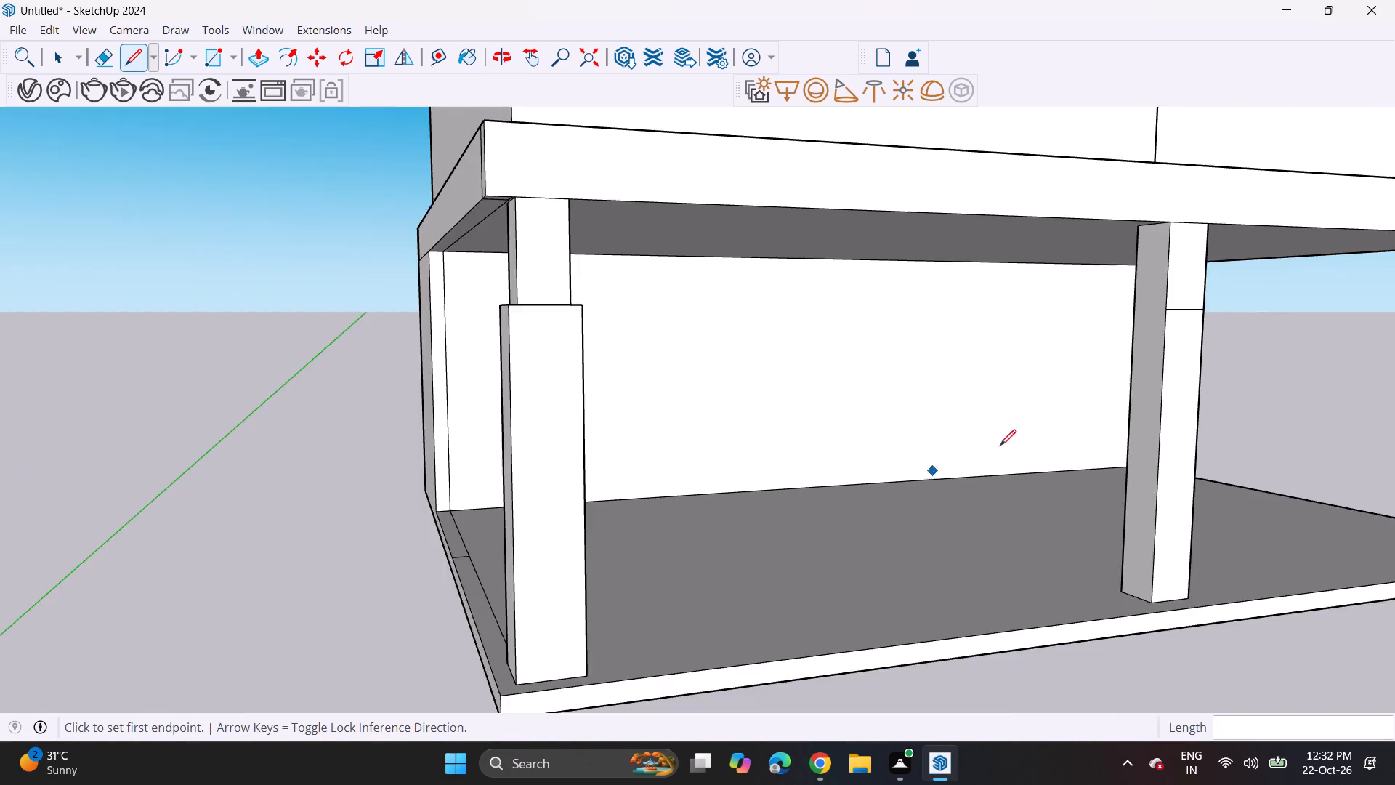
{"action": "middle_click_drag", "start_coordinate": [995, 427], "coordinate": [666, 495], "text": "shift"}
{"action": "scroll", "coordinate": [953, 434], "scroll_direction": "up", "scroll_amount": 1, "text": "shift"}
{"action": "middle_click_drag", "start_coordinate": [672, 507], "coordinate": [894, 507]}
{"action": "scroll", "coordinate": [872, 454], "scroll_direction": "up", "scroll_amount": 4}
{"action": "left_click_drag", "start_coordinate": [939, 399], "coordinate": [929, 398]}
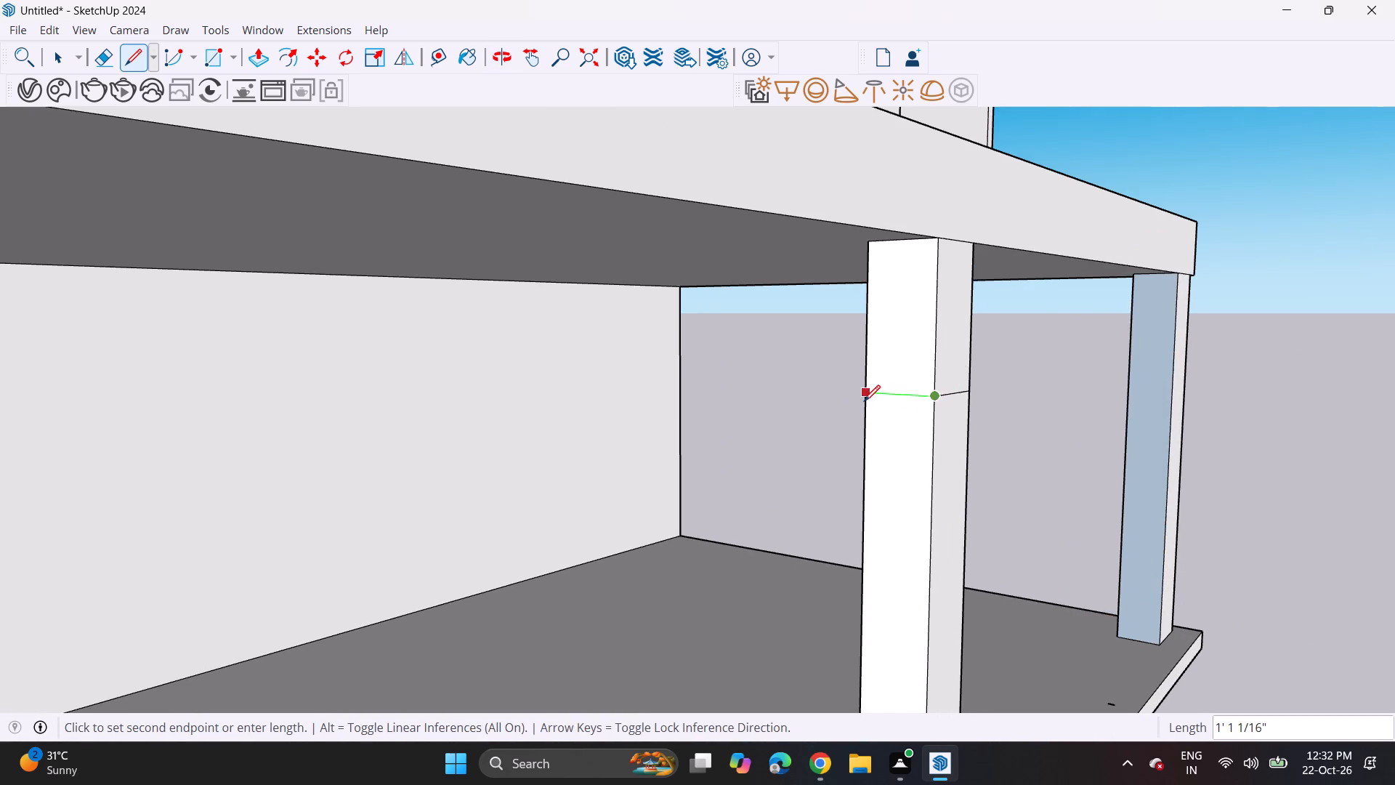
{"action": "left_click", "coordinate": [863, 397]}
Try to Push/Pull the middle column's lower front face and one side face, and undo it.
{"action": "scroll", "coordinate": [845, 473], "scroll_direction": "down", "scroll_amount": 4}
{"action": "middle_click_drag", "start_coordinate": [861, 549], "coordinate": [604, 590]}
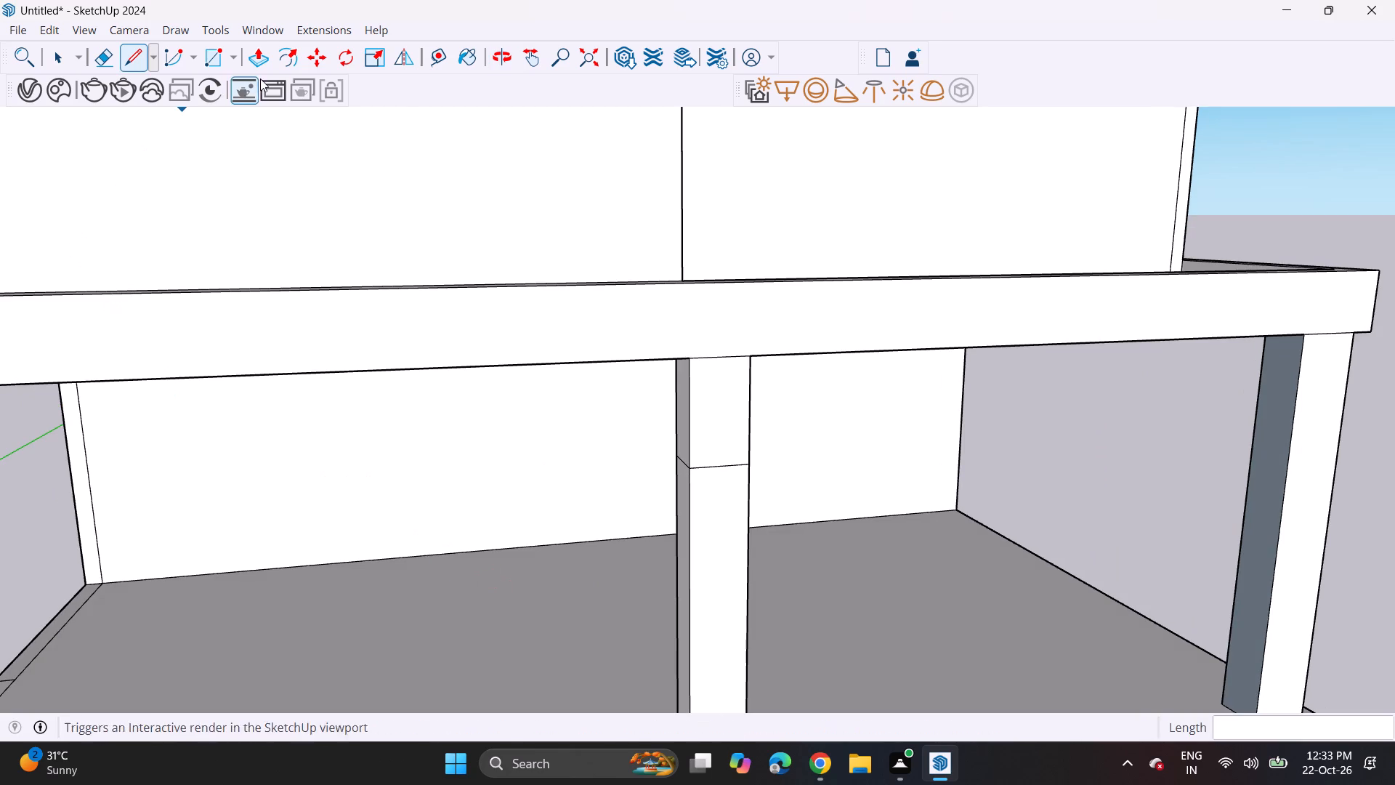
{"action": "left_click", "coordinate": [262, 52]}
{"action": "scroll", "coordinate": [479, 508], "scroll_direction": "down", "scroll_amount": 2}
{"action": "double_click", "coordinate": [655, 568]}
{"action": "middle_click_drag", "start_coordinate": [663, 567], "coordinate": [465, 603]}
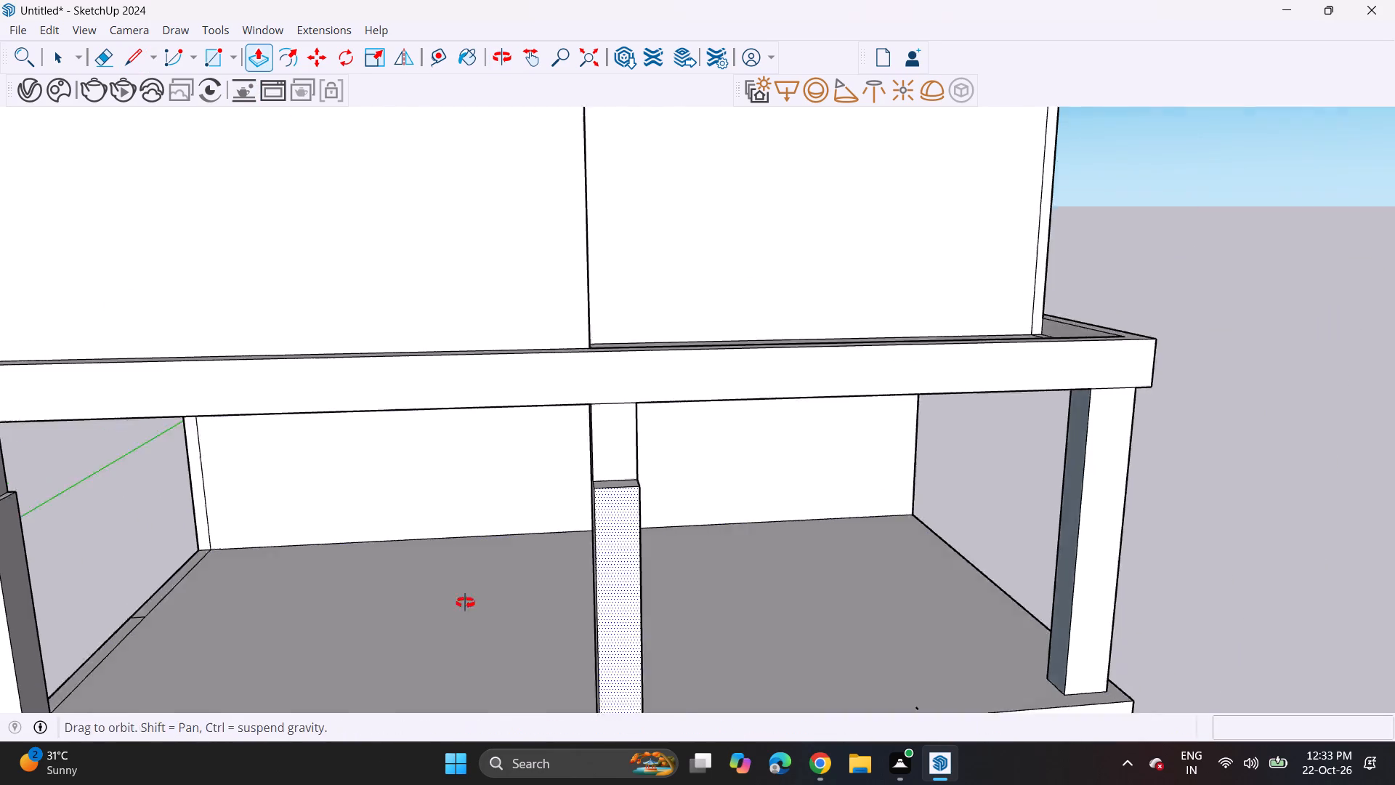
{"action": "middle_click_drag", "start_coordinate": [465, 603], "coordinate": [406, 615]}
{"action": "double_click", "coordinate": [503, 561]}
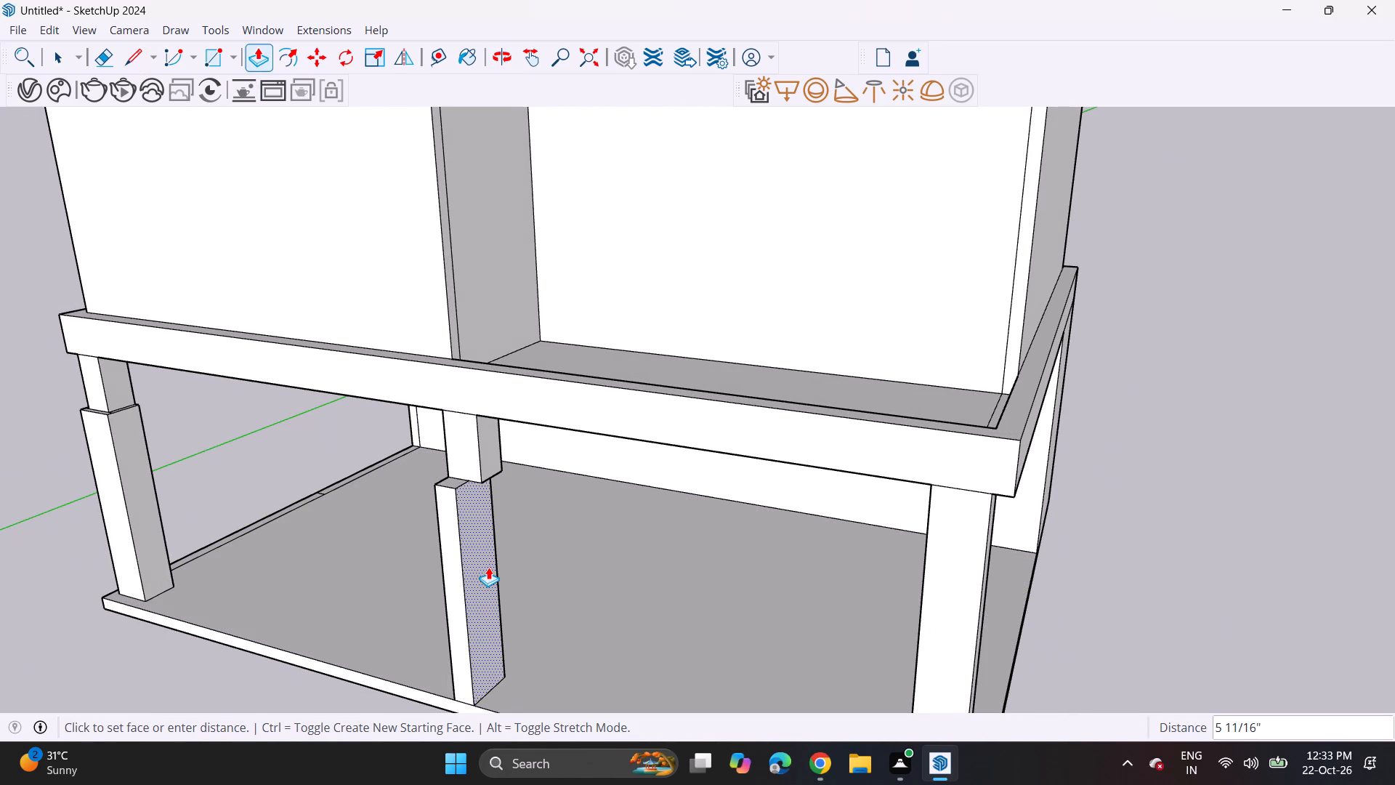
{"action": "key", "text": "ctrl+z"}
Push/Pull the middle column's lower front face out 2 7/16", level with the corner column's base, and thicken both sides equally.
{"action": "left_click", "coordinate": [472, 590]}
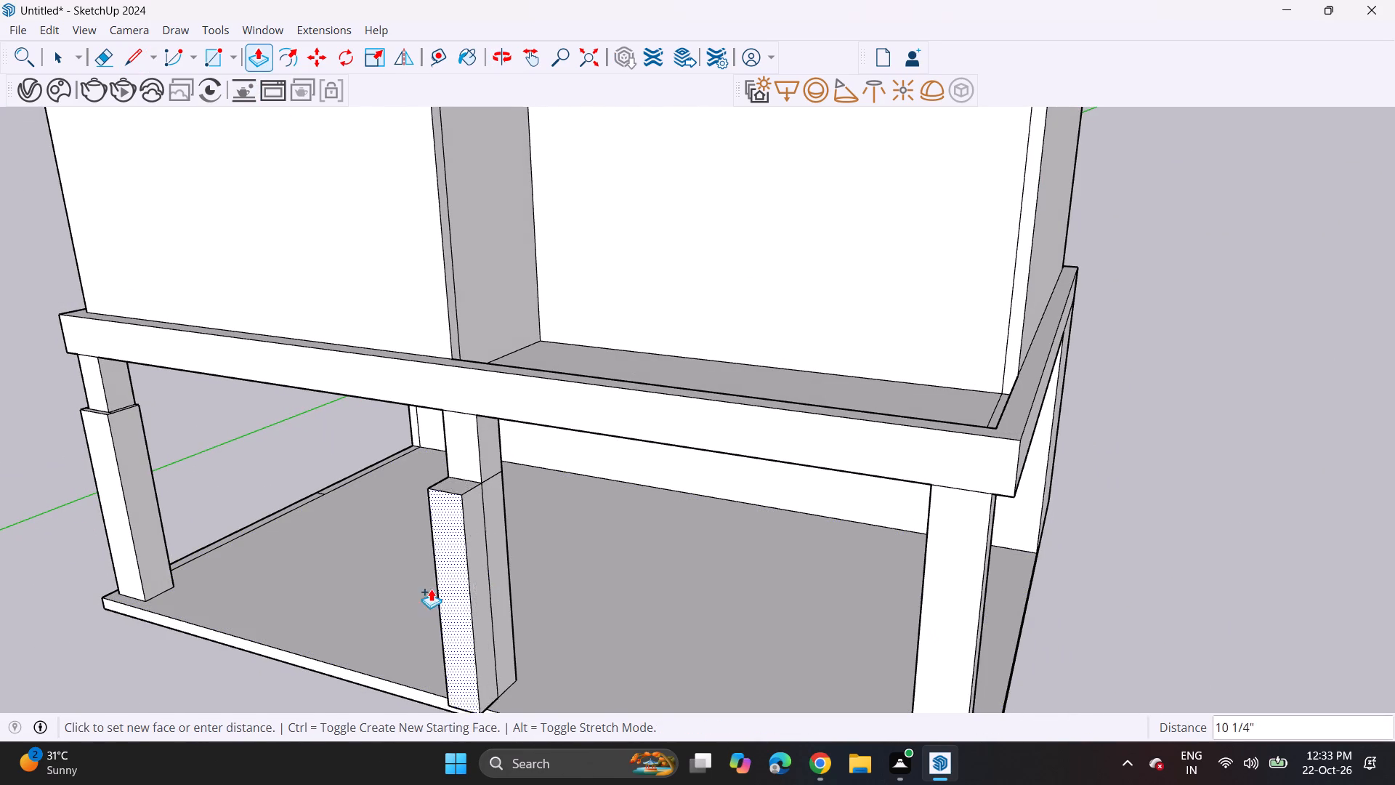
{"action": "left_click", "coordinate": [105, 430]}
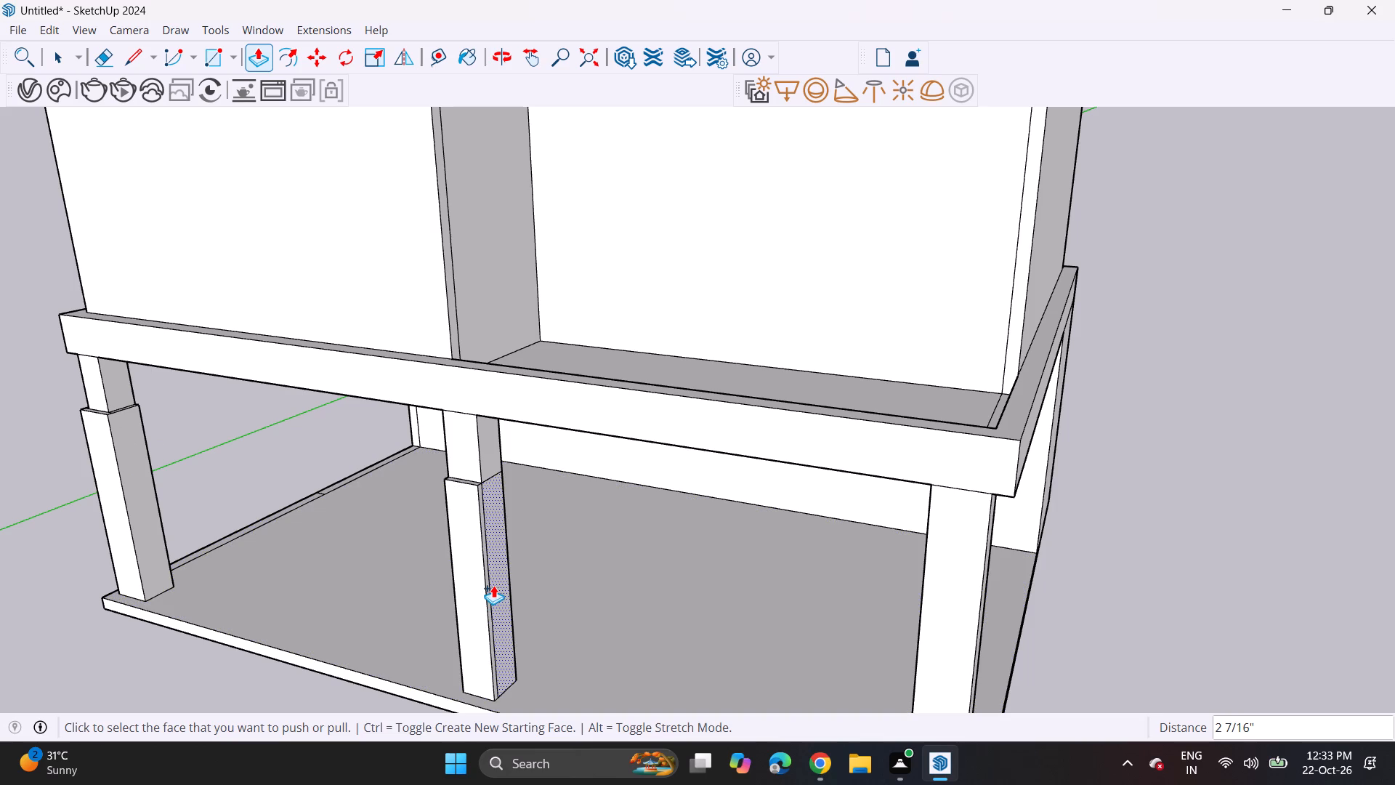
{"action": "double_click", "coordinate": [493, 585]}
{"action": "scroll", "coordinate": [489, 549], "scroll_direction": "up", "scroll_amount": 8}
{"action": "double_click", "coordinate": [480, 550]}
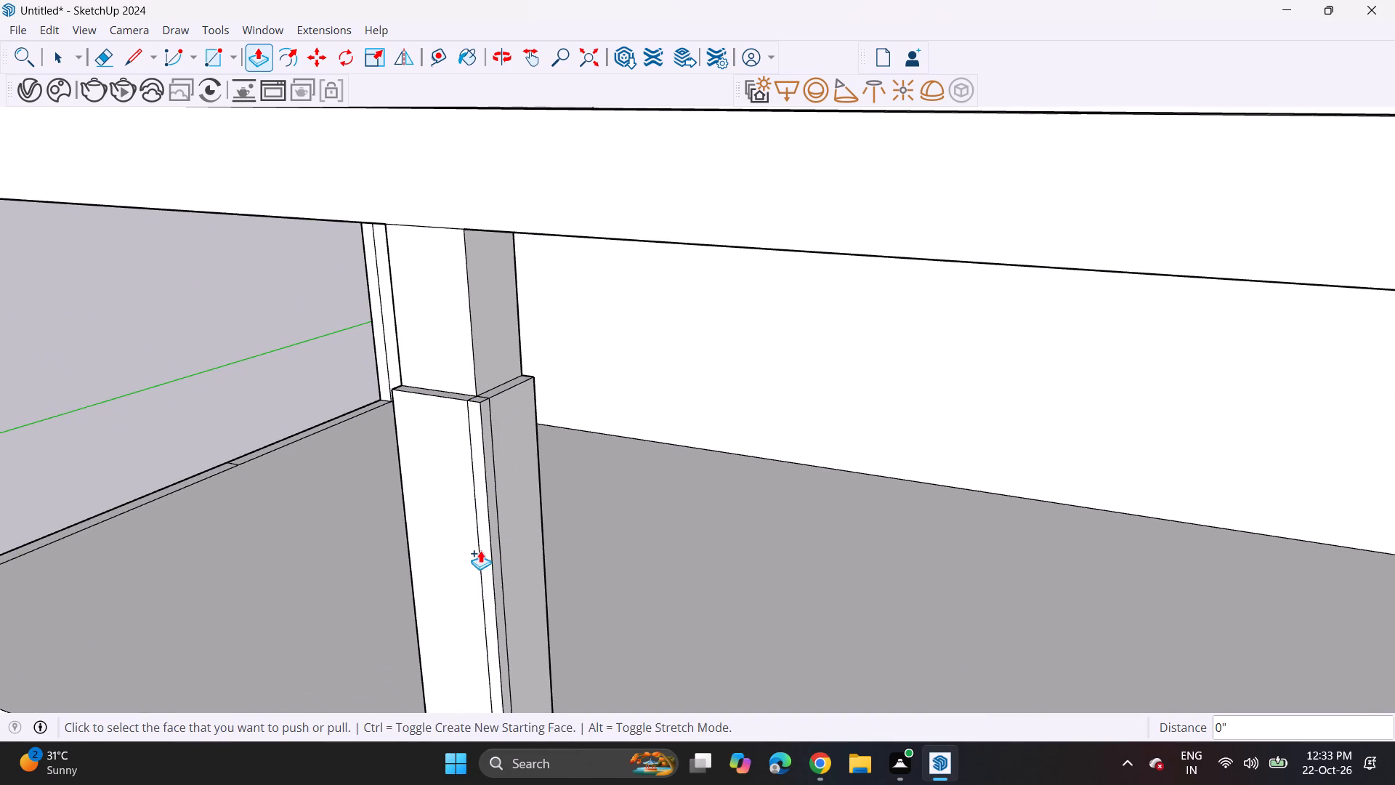
{"action": "middle_click_drag", "start_coordinate": [436, 549], "coordinate": [874, 496]}
{"action": "double_click", "coordinate": [597, 570]}
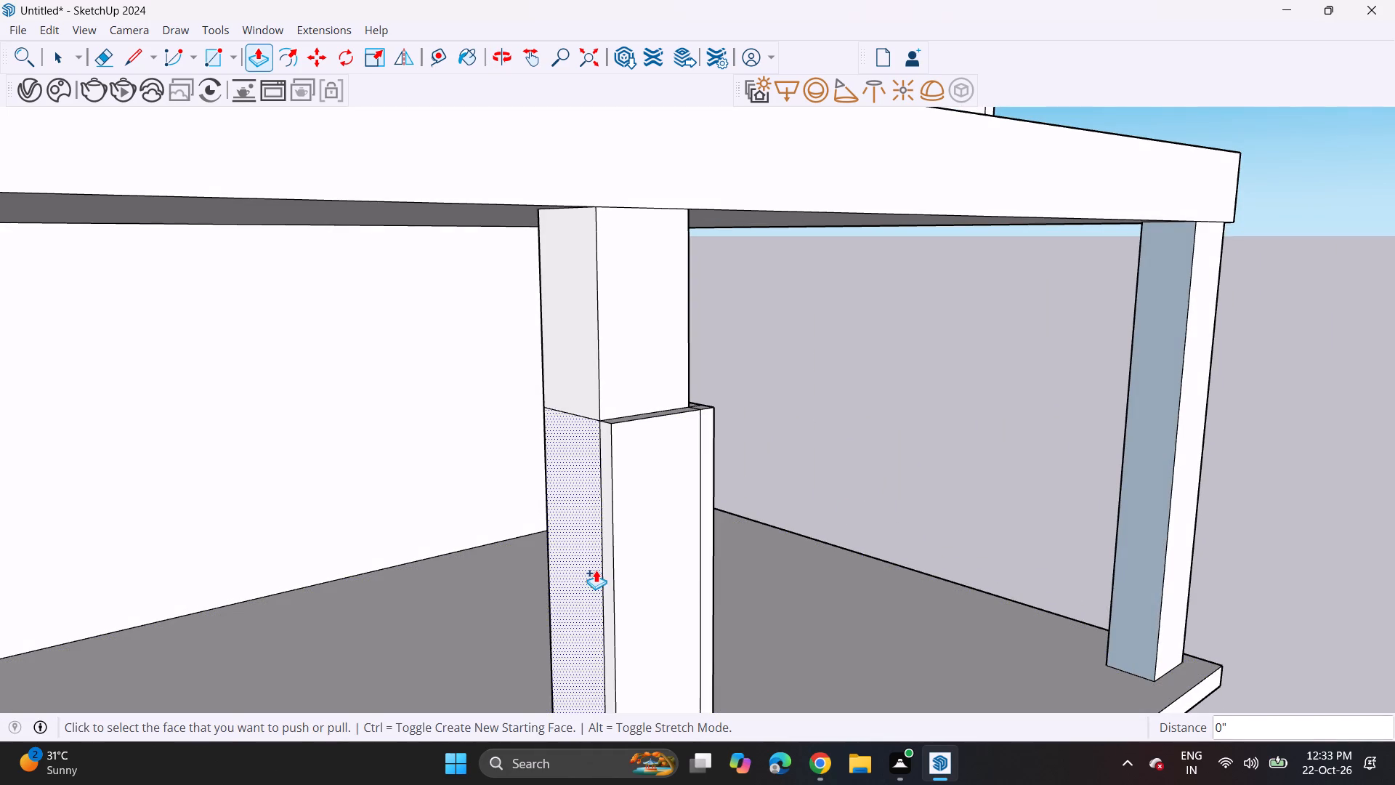
{"action": "double_click", "coordinate": [607, 544]}
{"action": "middle_click_drag", "start_coordinate": [637, 545], "coordinate": [451, 536]}
{"action": "middle_click_drag", "start_coordinate": [387, 510], "coordinate": [310, 477]}
{"action": "scroll", "coordinate": [321, 482], "scroll_direction": "up", "scroll_amount": 1}
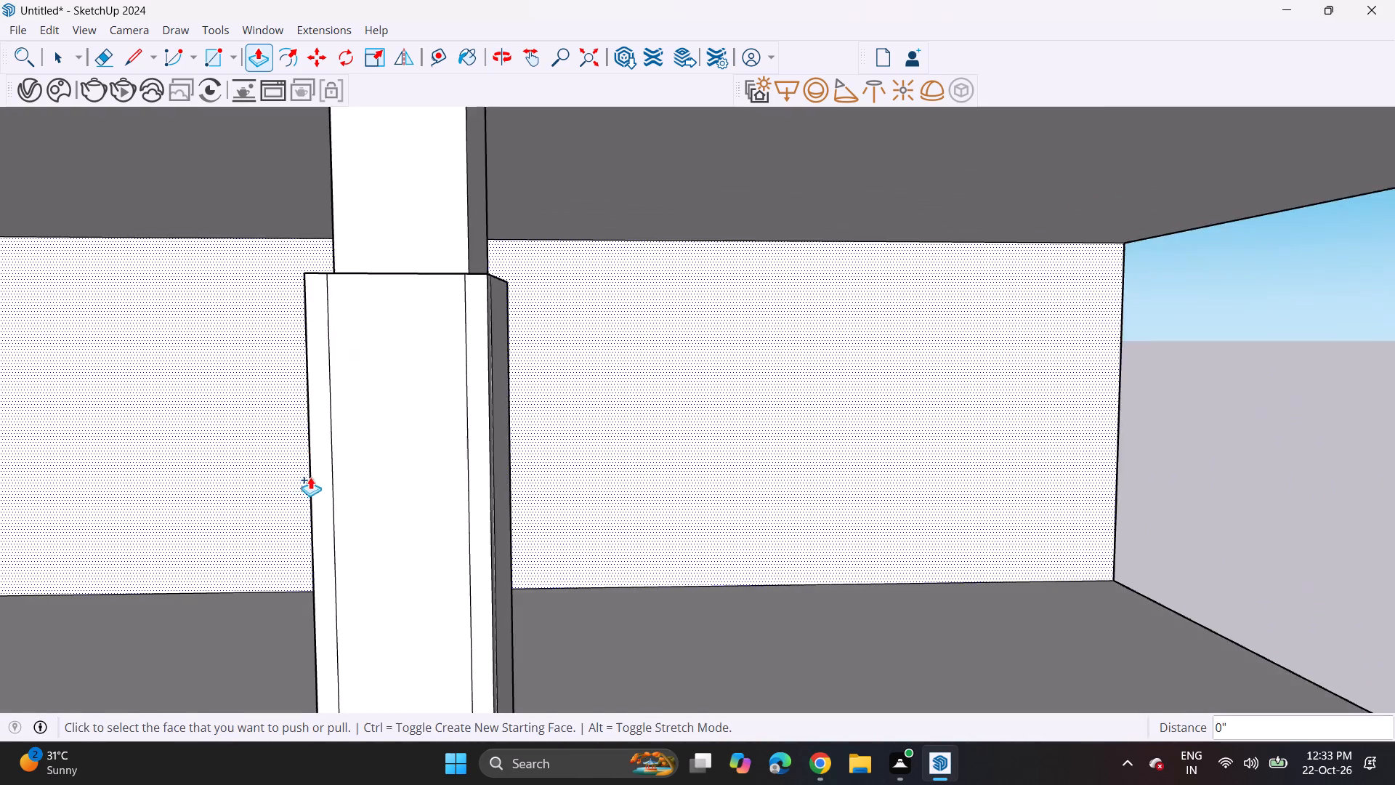
Erase the two vertical seam lines from the front face of the middle column's thickened base.
{"action": "scroll", "coordinate": [294, 478], "scroll_direction": "down", "scroll_amount": 4}
{"action": "left_click", "coordinate": [103, 65]}
{"action": "scroll", "coordinate": [283, 545], "scroll_direction": "up", "scroll_amount": 4}
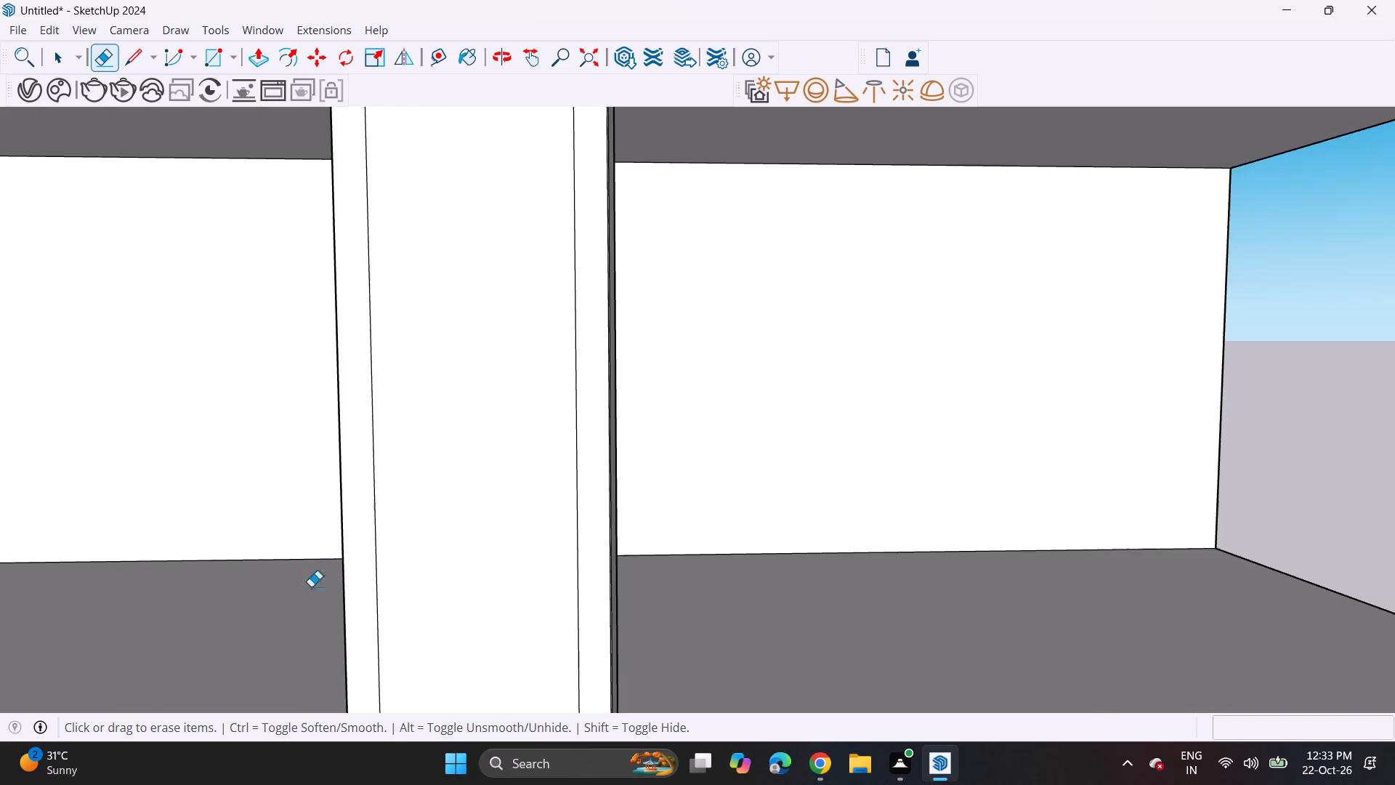
{"action": "scroll", "coordinate": [311, 587], "scroll_direction": "up", "scroll_amount": 4}
{"action": "left_click_drag", "start_coordinate": [356, 499], "coordinate": [369, 511]}
{"action": "left_click_drag", "start_coordinate": [636, 491], "coordinate": [627, 496]}
{"action": "scroll", "coordinate": [535, 553], "scroll_direction": "down", "scroll_amount": 8}
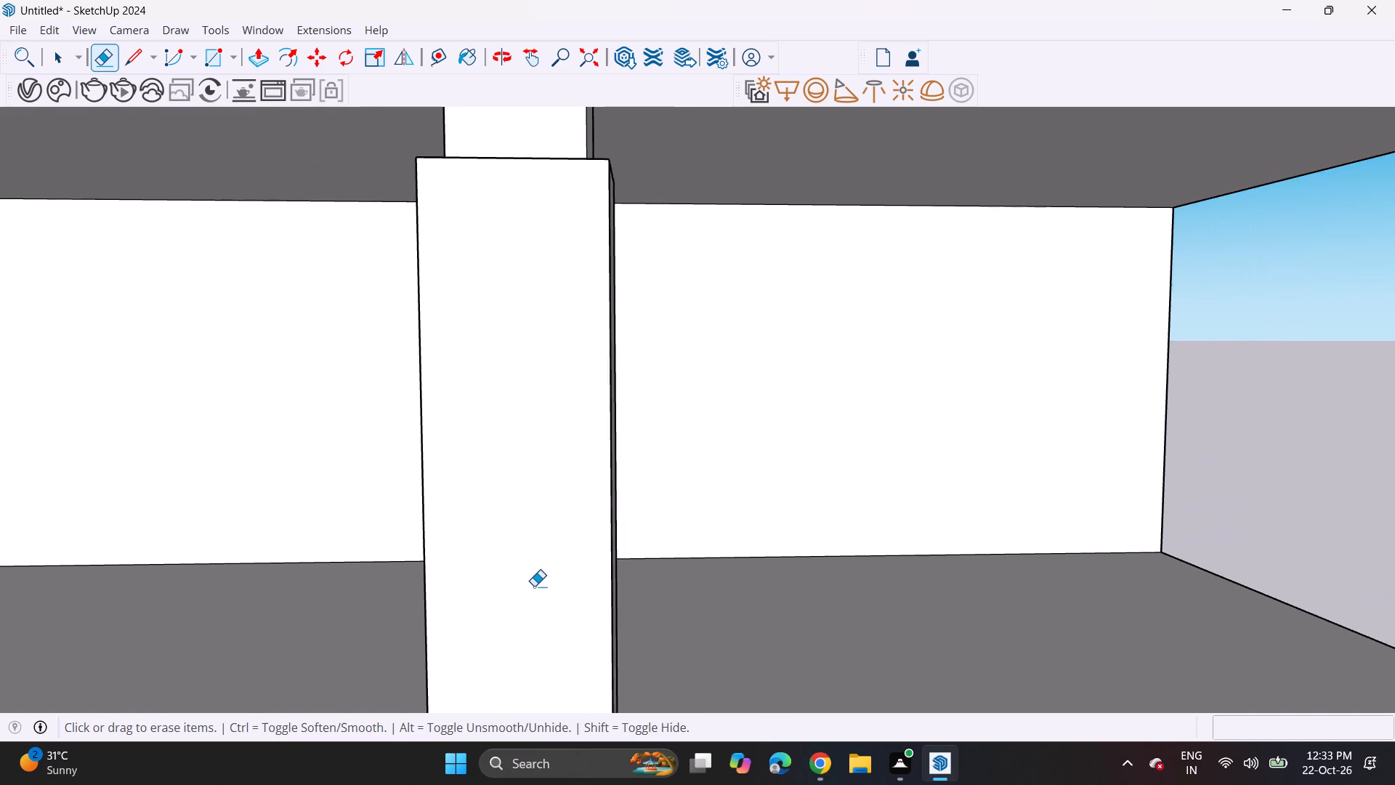
{"action": "scroll", "coordinate": [534, 586], "scroll_direction": "down", "scroll_amount": 19}
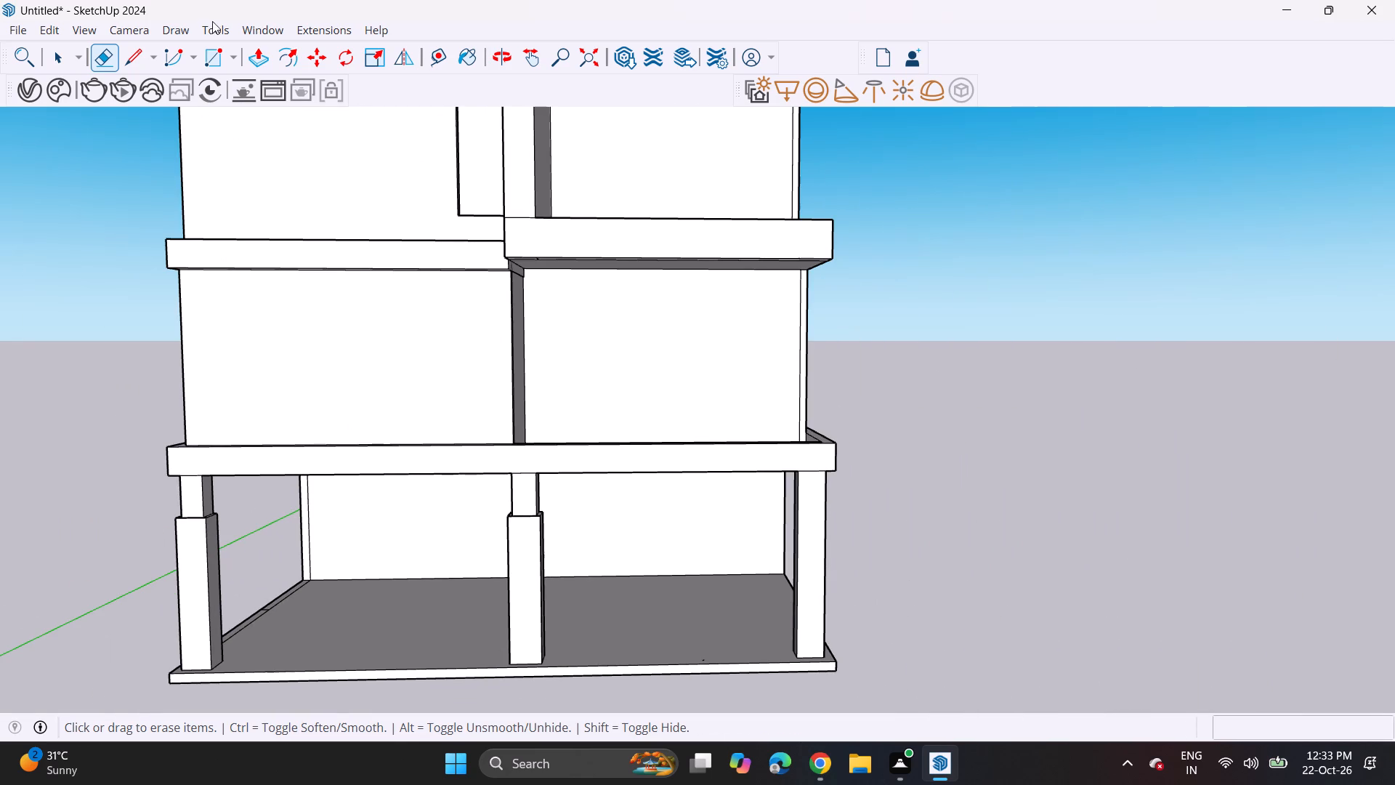
Draw a dividing line around the right corner column's front and both side faces, about level with the middle column's base top.
{"action": "left_click", "coordinate": [134, 53]}
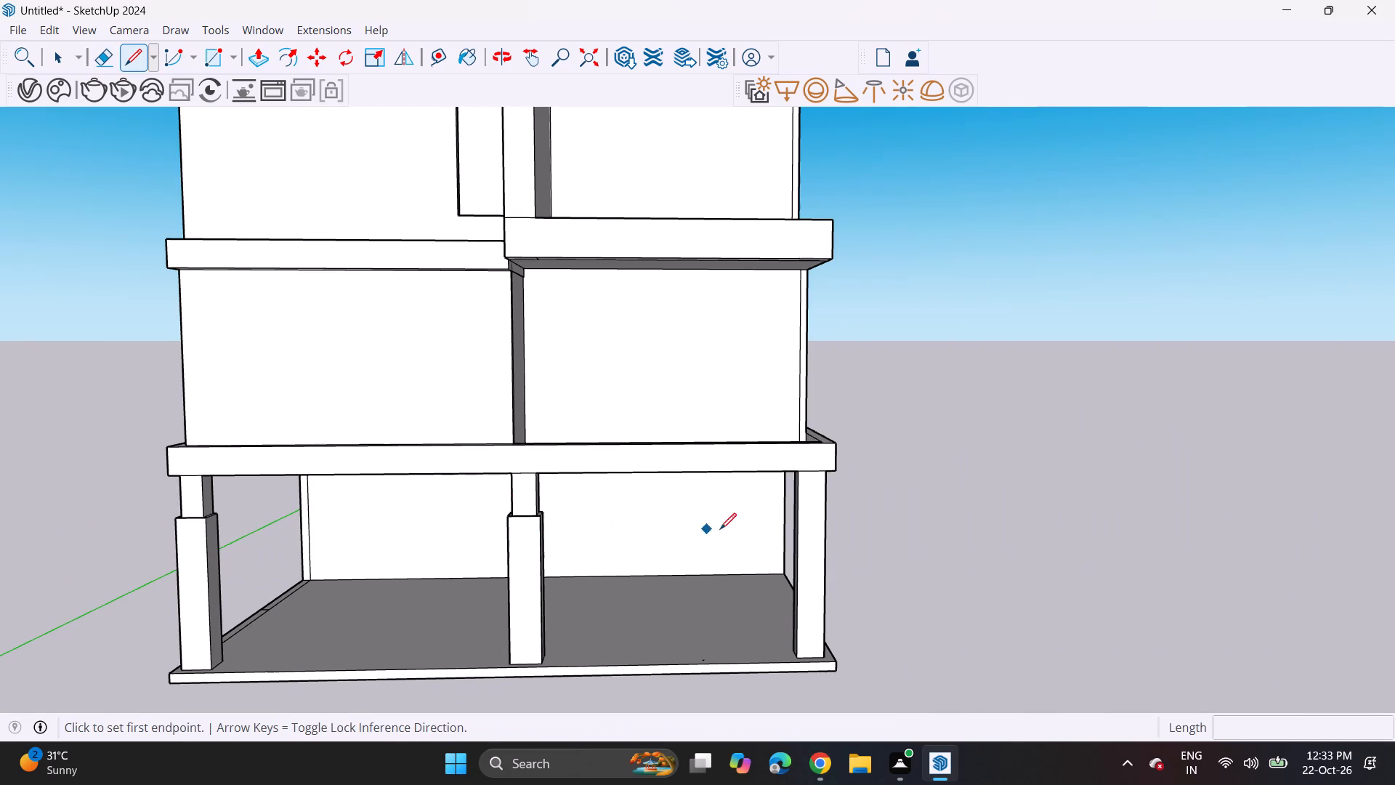
{"action": "left_click", "coordinate": [796, 522]}
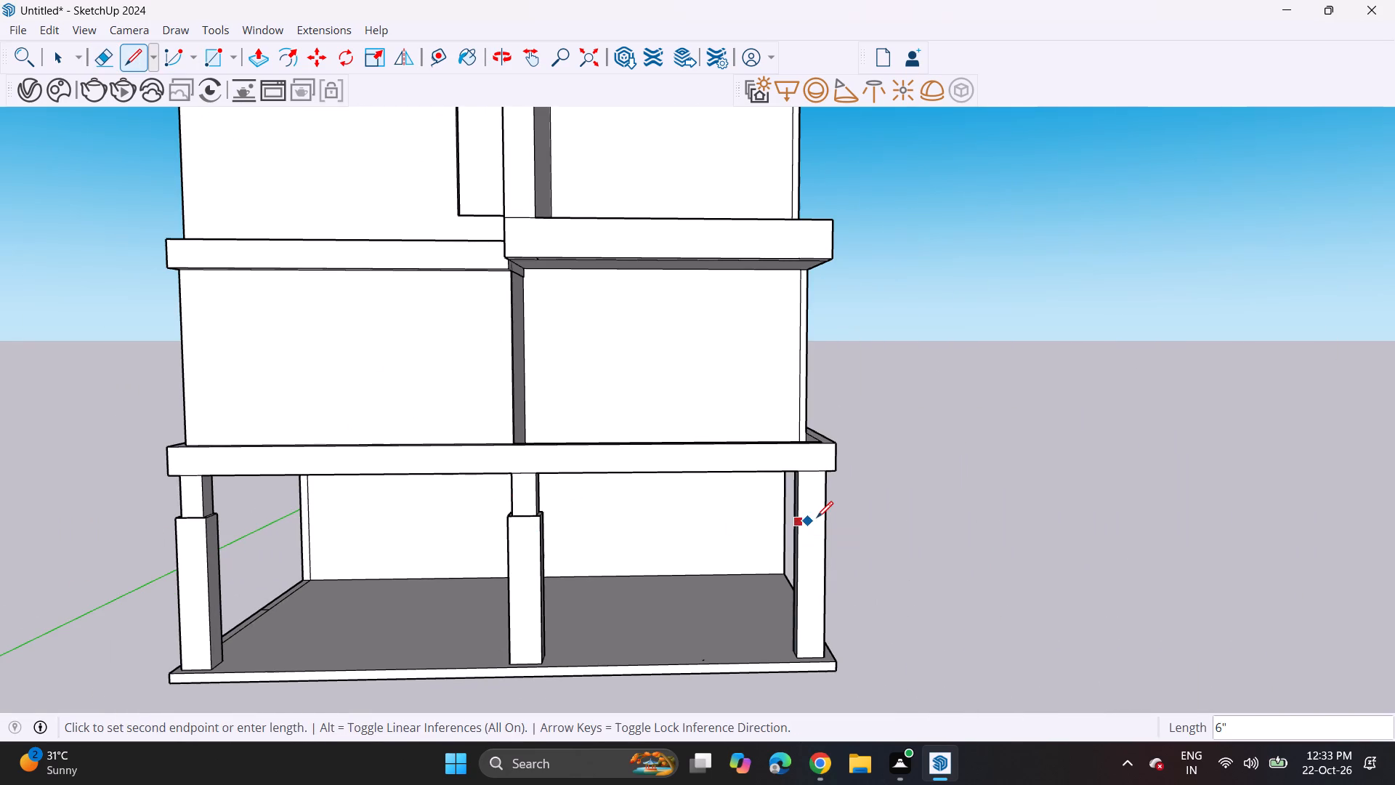
{"action": "left_click", "coordinate": [825, 520]}
{"action": "middle_click_drag", "start_coordinate": [815, 522], "coordinate": [472, 581]}
{"action": "scroll", "coordinate": [706, 565], "scroll_direction": "up", "scroll_amount": 5}
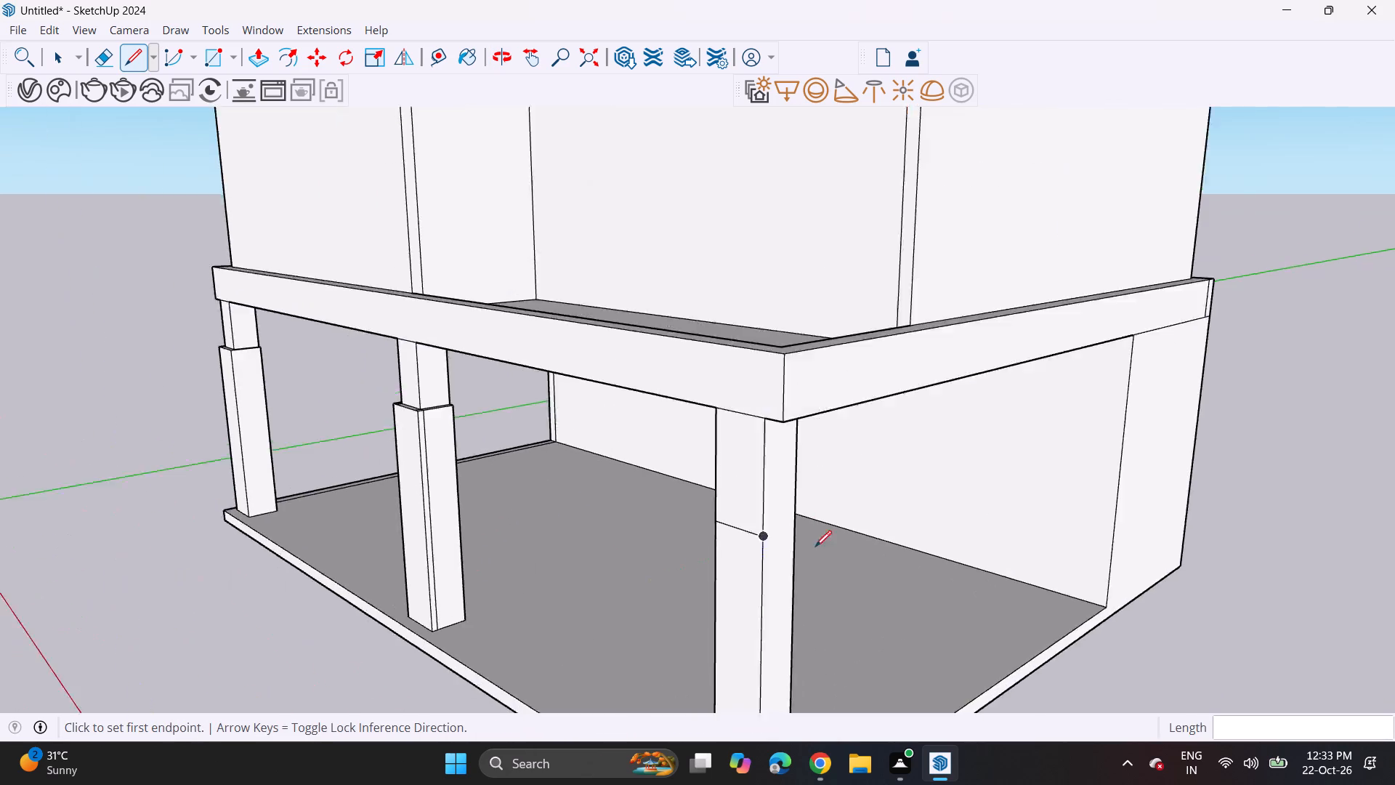
{"action": "scroll", "coordinate": [815, 547], "scroll_direction": "up", "scroll_amount": 5}
{"action": "left_click", "coordinate": [671, 574]}
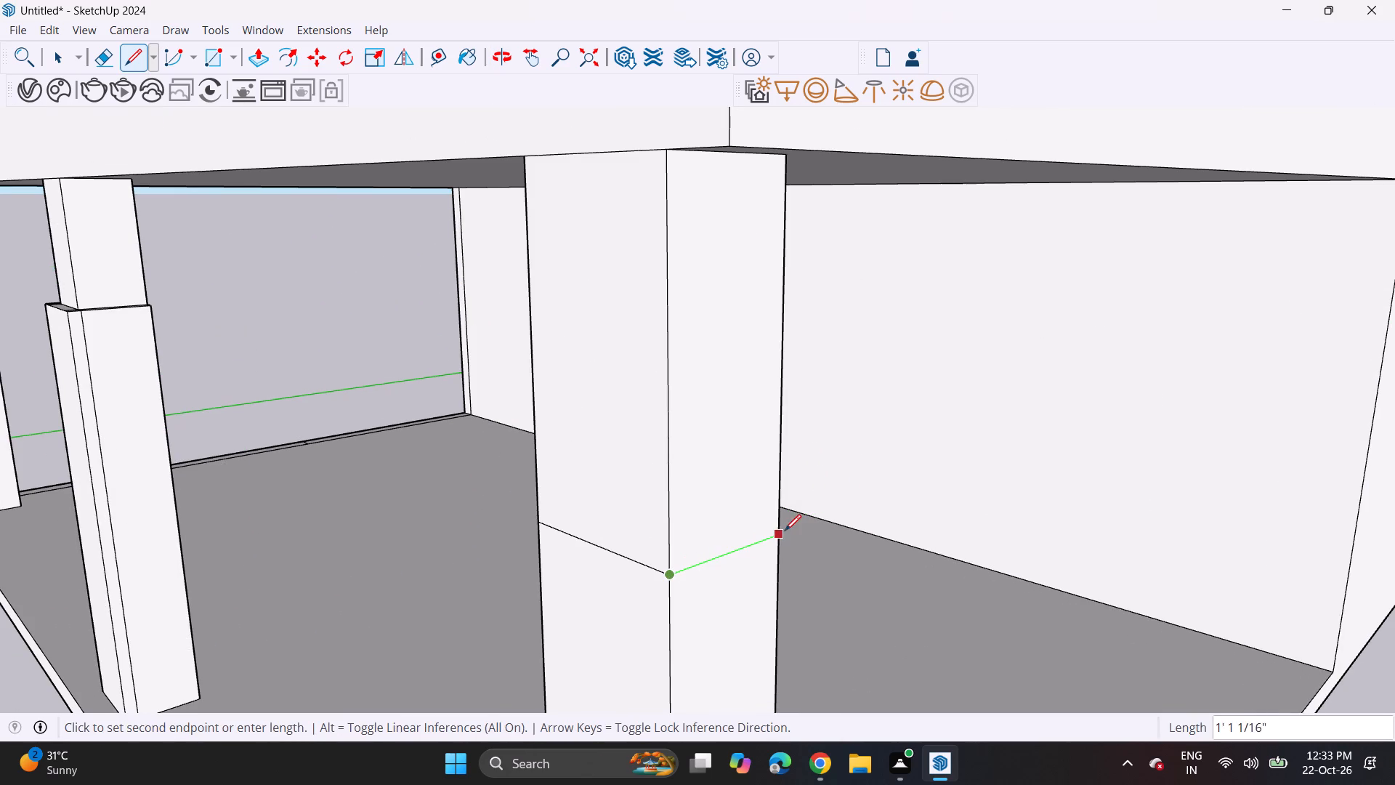
{"action": "left_click", "coordinate": [777, 532]}
{"action": "middle_click_drag", "start_coordinate": [563, 558], "coordinate": [1103, 491]}
{"action": "scroll", "coordinate": [562, 557], "scroll_direction": "up", "scroll_amount": 2}
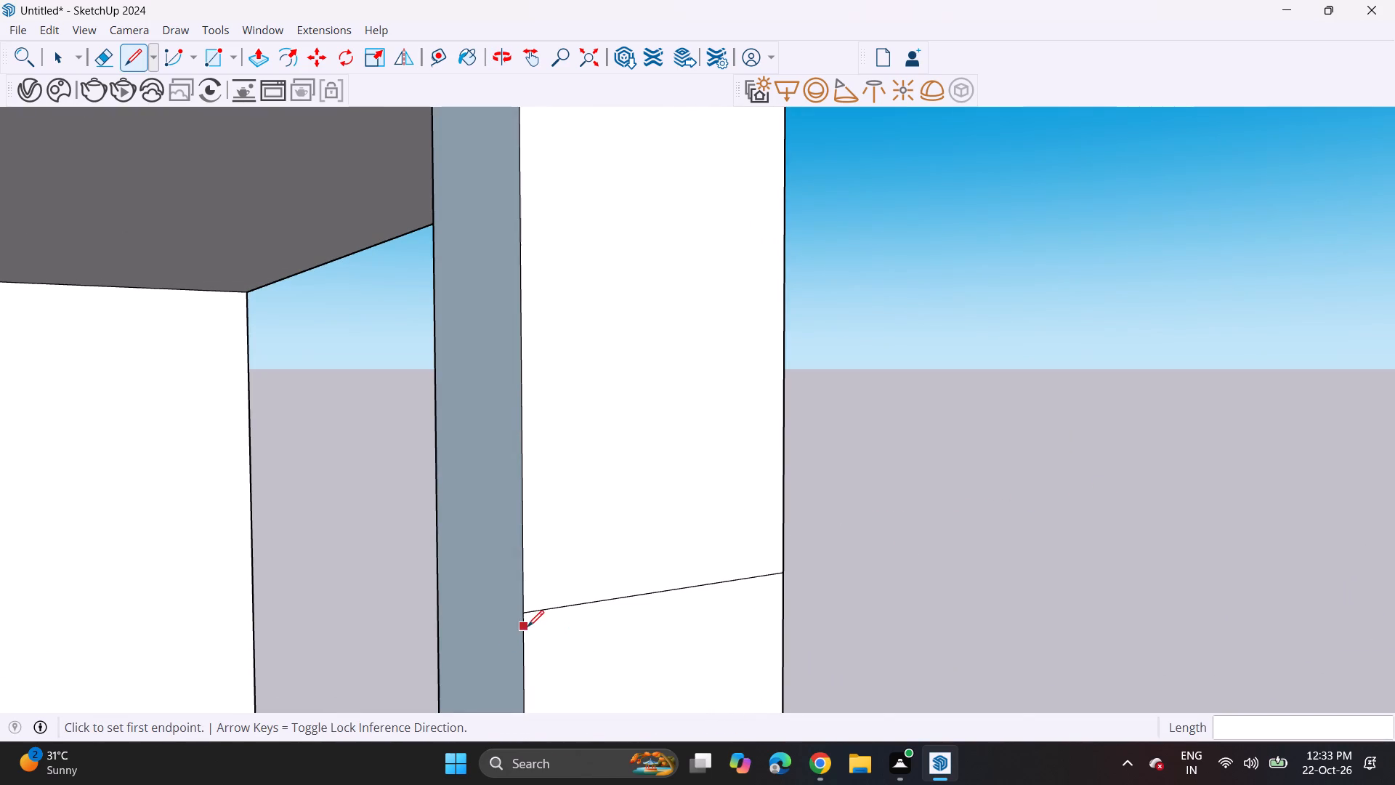
{"action": "left_click_drag", "start_coordinate": [527, 615], "coordinate": [517, 616]}
{"action": "left_click", "coordinate": [433, 566]}
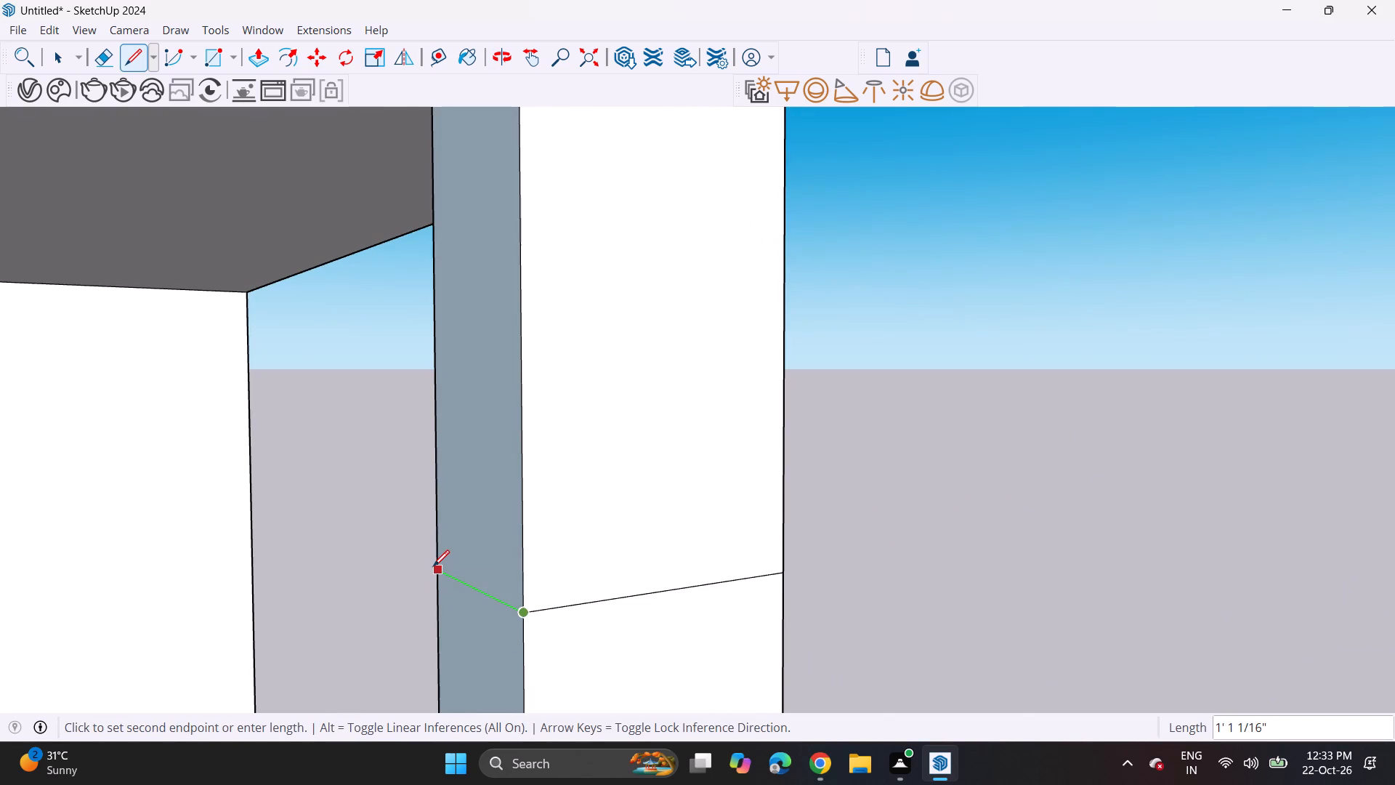
Push/Pull the inner side face of the right corner column's lower part out 15/16".
{"action": "scroll", "coordinate": [423, 569], "scroll_direction": "down", "scroll_amount": 3}
{"action": "left_click", "coordinate": [255, 63]}
{"action": "scroll", "coordinate": [402, 556], "scroll_direction": "down", "scroll_amount": 3}
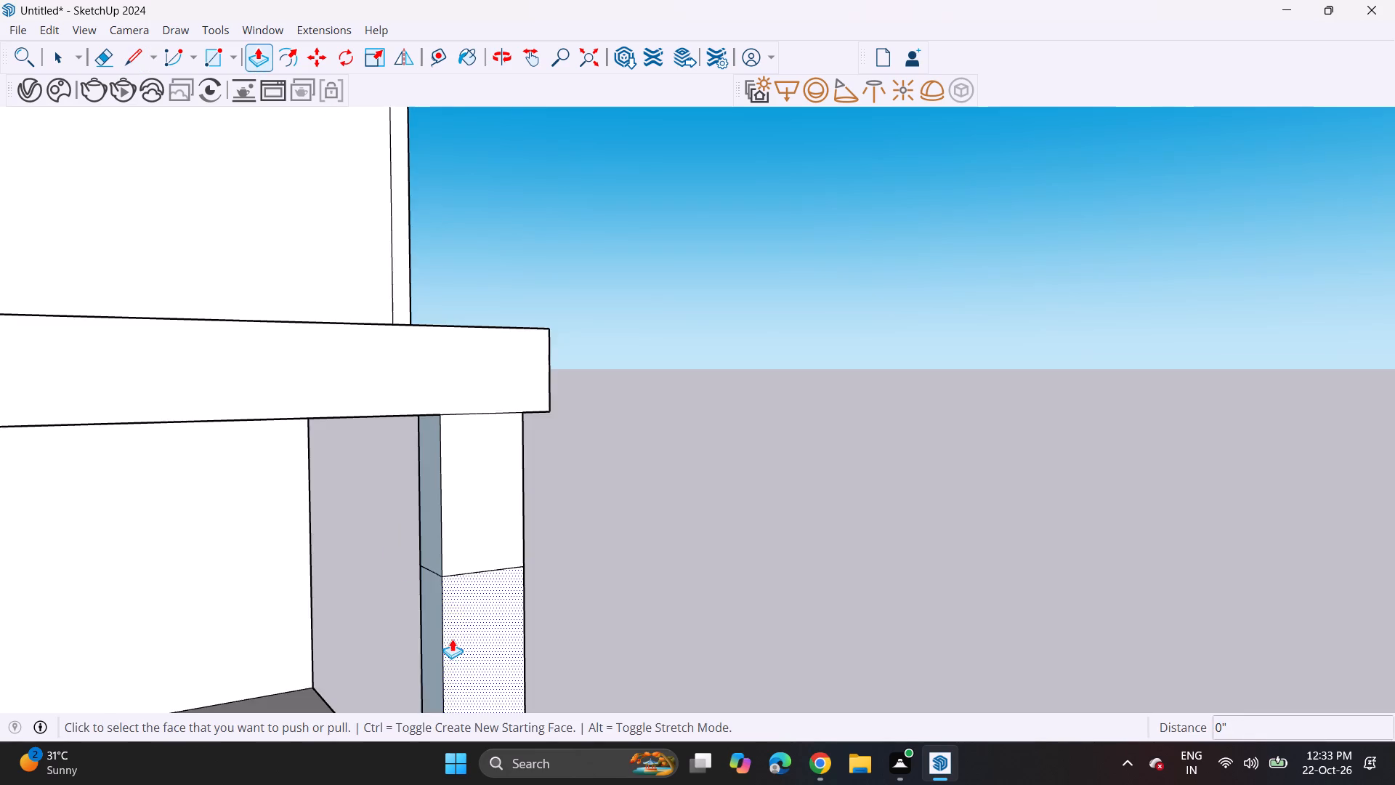
{"action": "middle_click_drag", "start_coordinate": [452, 639], "coordinate": [453, 421], "text": "shift"}
{"action": "middle_click_drag", "start_coordinate": [454, 430], "coordinate": [436, 527]}
{"action": "scroll", "coordinate": [436, 527], "scroll_direction": "up", "scroll_amount": 3}
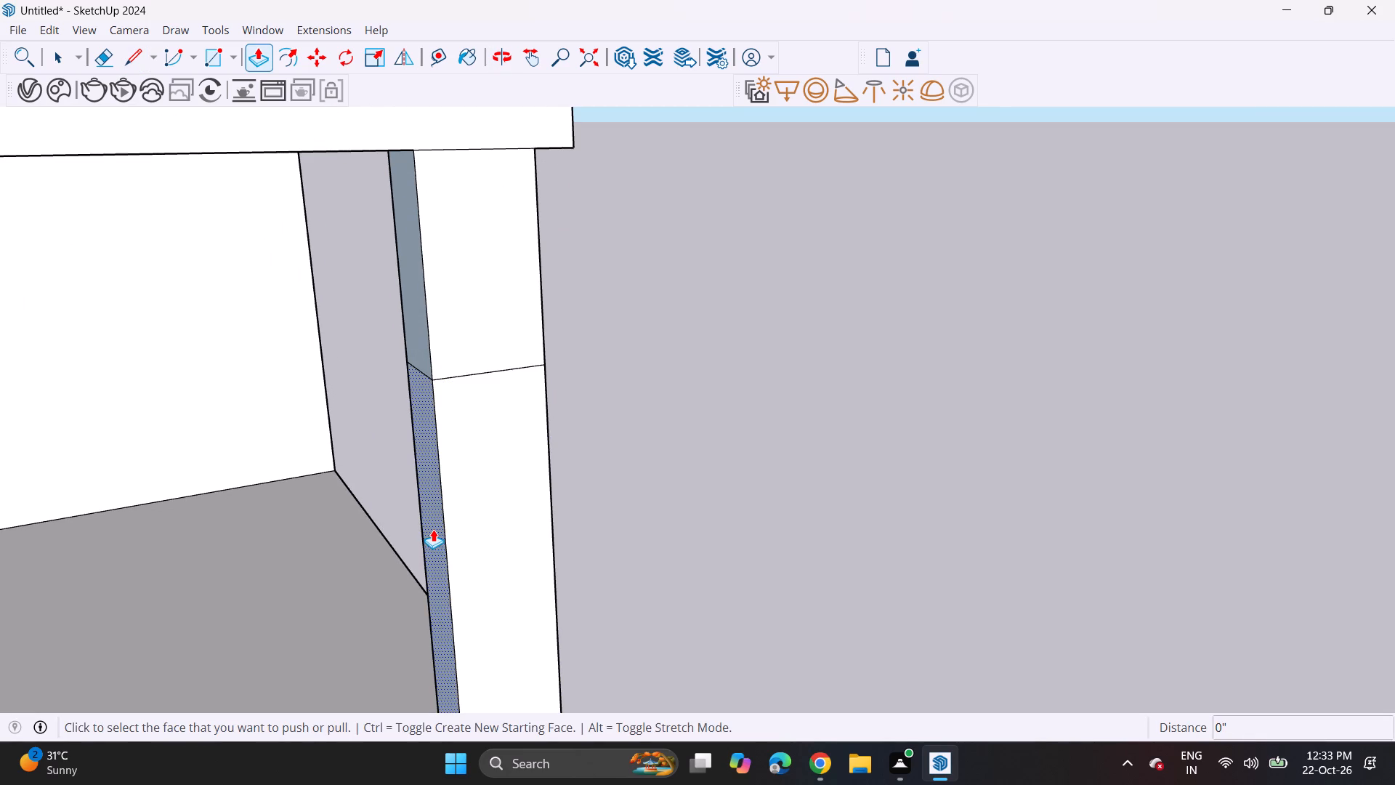
{"action": "left_click", "coordinate": [433, 528]}
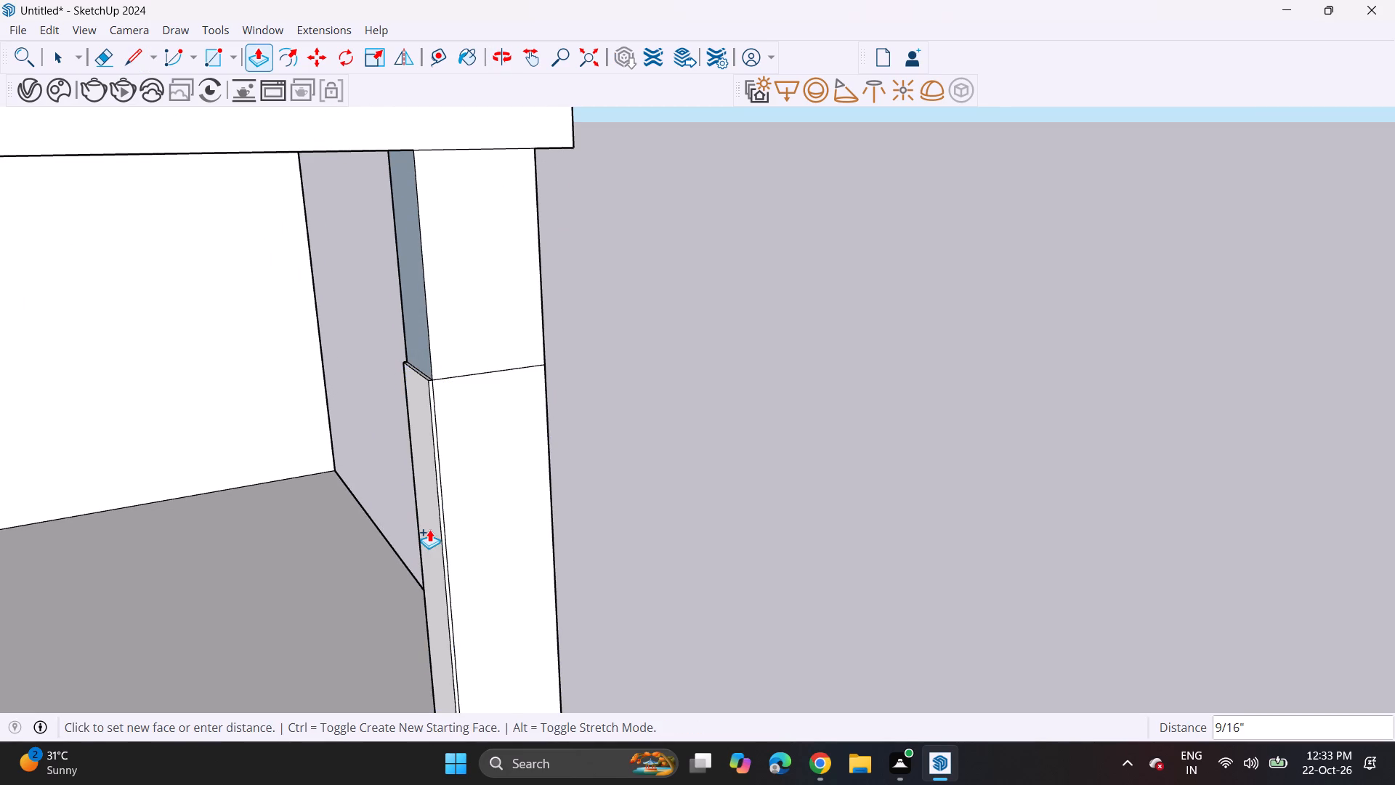
{"action": "left_click", "coordinate": [428, 529]}
{"action": "scroll", "coordinate": [469, 518], "scroll_direction": "down", "scroll_amount": 9}
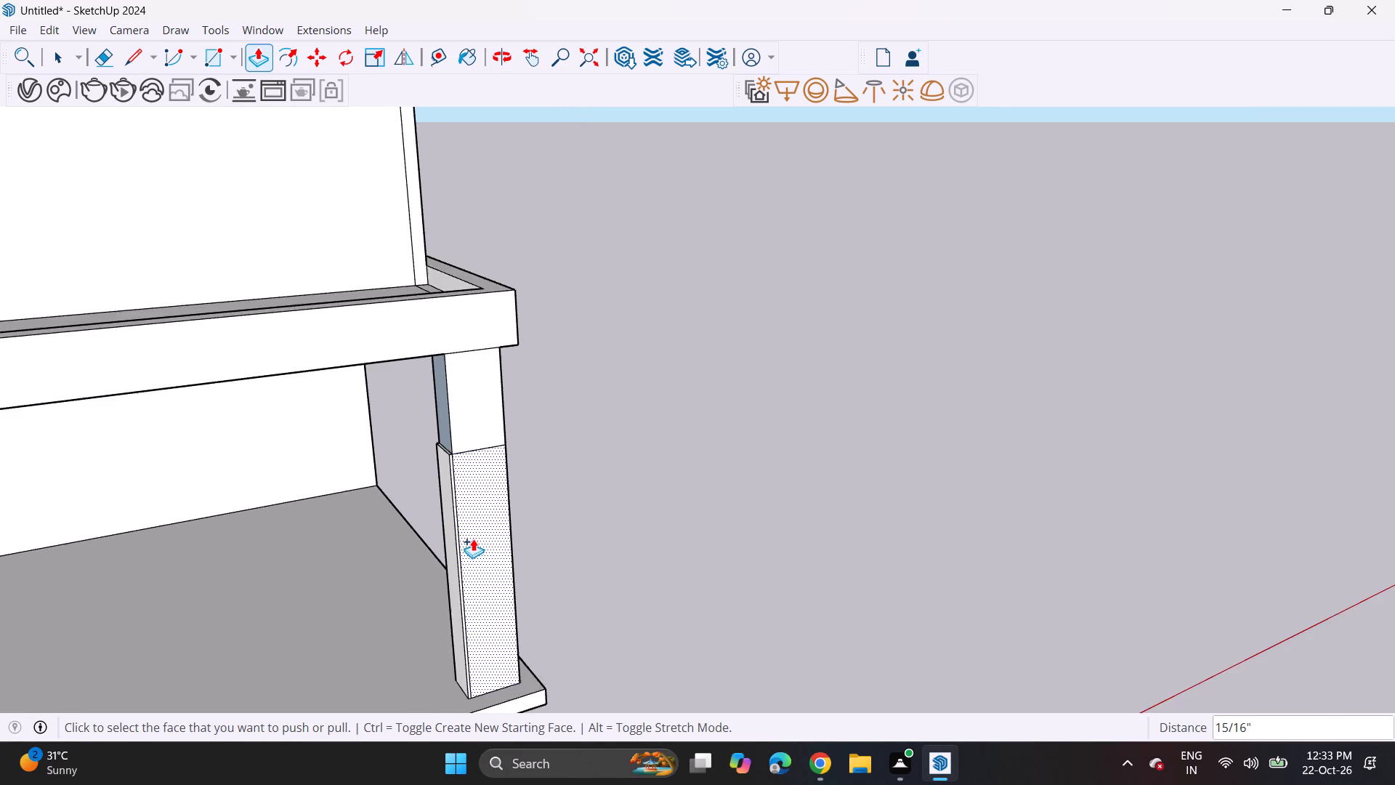
Push/Pull the right corner column's lower front face out 2 7/16", level with the middle column's base.
{"action": "scroll", "coordinate": [473, 539], "scroll_direction": "down", "scroll_amount": 2}
{"action": "middle_click_drag", "start_coordinate": [494, 546], "coordinate": [118, 547]}
{"action": "left_click", "coordinate": [488, 466]}
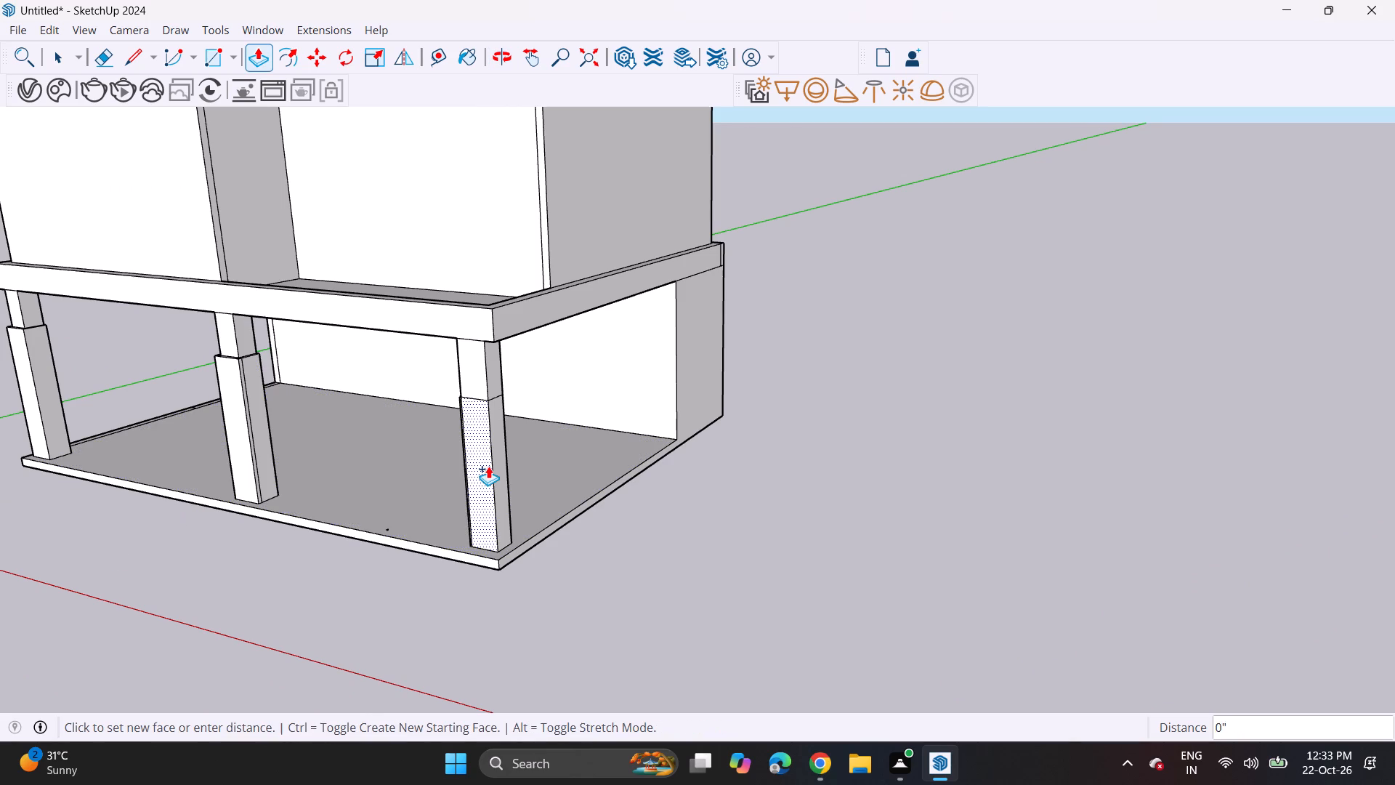
{"action": "left_click", "coordinate": [240, 389]}
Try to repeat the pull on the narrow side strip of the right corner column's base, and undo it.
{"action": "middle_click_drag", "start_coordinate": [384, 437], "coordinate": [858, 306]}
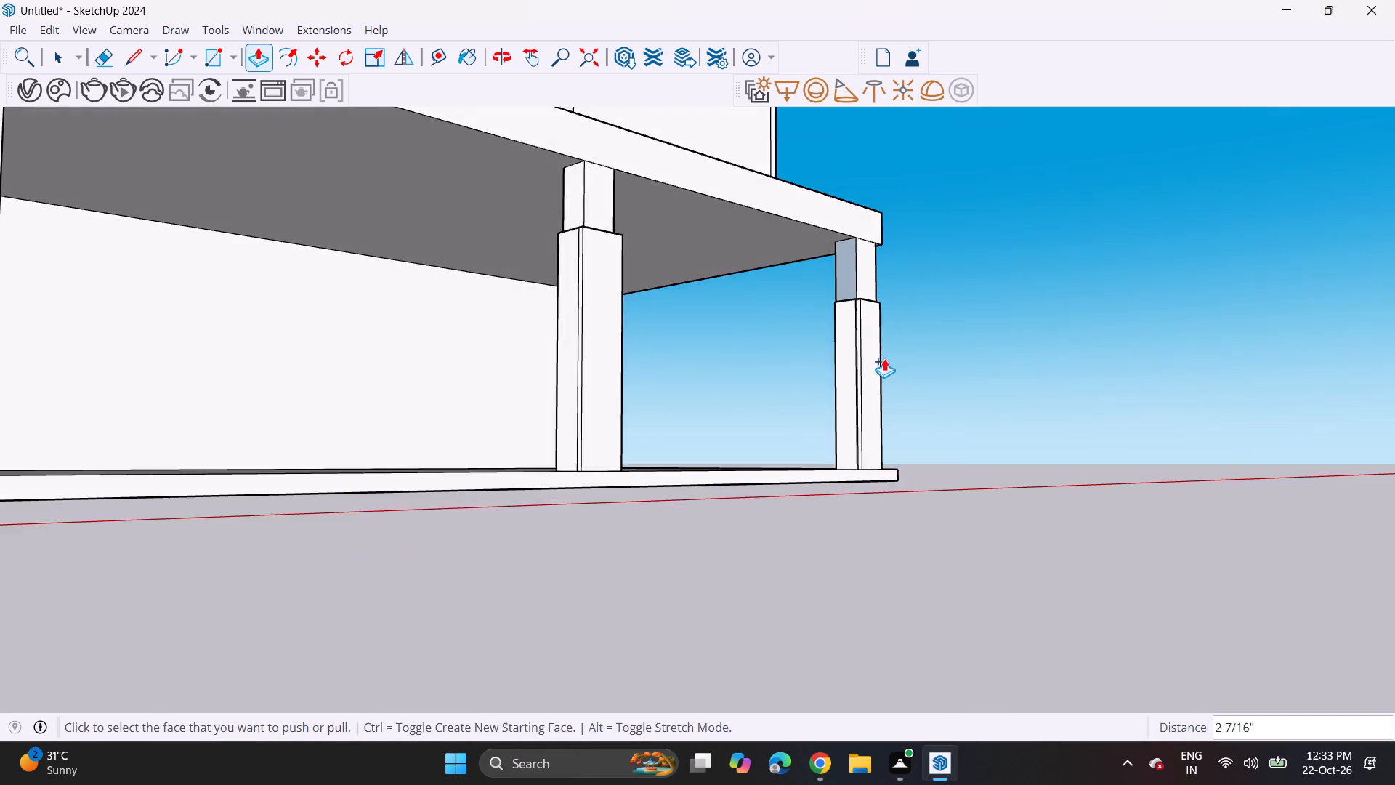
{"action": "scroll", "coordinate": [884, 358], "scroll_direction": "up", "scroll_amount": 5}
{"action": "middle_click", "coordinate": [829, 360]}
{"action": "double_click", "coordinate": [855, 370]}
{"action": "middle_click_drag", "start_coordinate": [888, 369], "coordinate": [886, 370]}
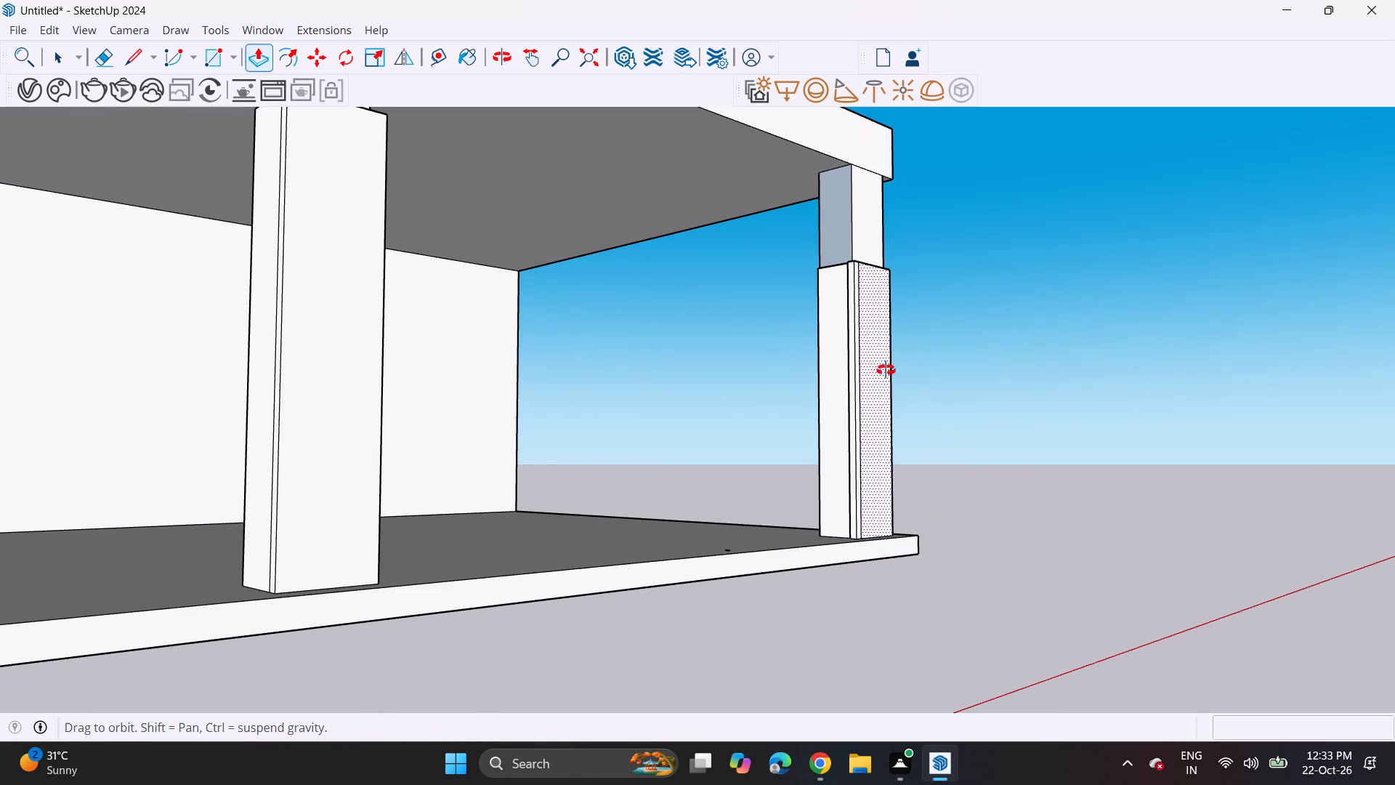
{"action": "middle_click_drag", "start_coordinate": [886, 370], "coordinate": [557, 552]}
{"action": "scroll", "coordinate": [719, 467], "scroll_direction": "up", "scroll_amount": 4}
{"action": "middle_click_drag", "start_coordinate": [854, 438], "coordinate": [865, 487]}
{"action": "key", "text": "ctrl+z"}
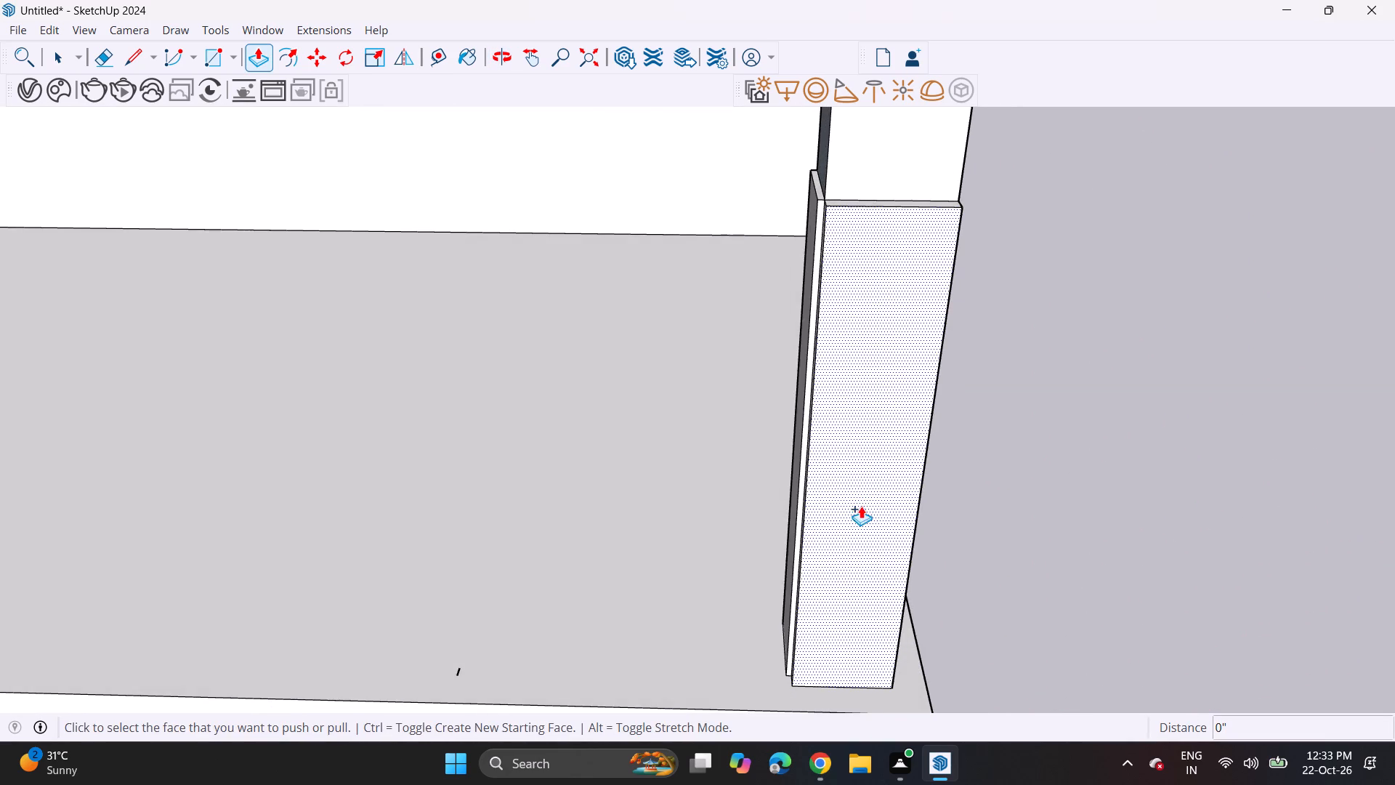
Repeat the 2 7/16" Push/Pull on both side faces and side strips of the right corner column's base.
{"action": "scroll", "coordinate": [861, 506], "scroll_direction": "up", "scroll_amount": 4}
{"action": "middle_click_drag", "start_coordinate": [782, 486], "coordinate": [862, 462]}
{"action": "double_click", "coordinate": [836, 485]}
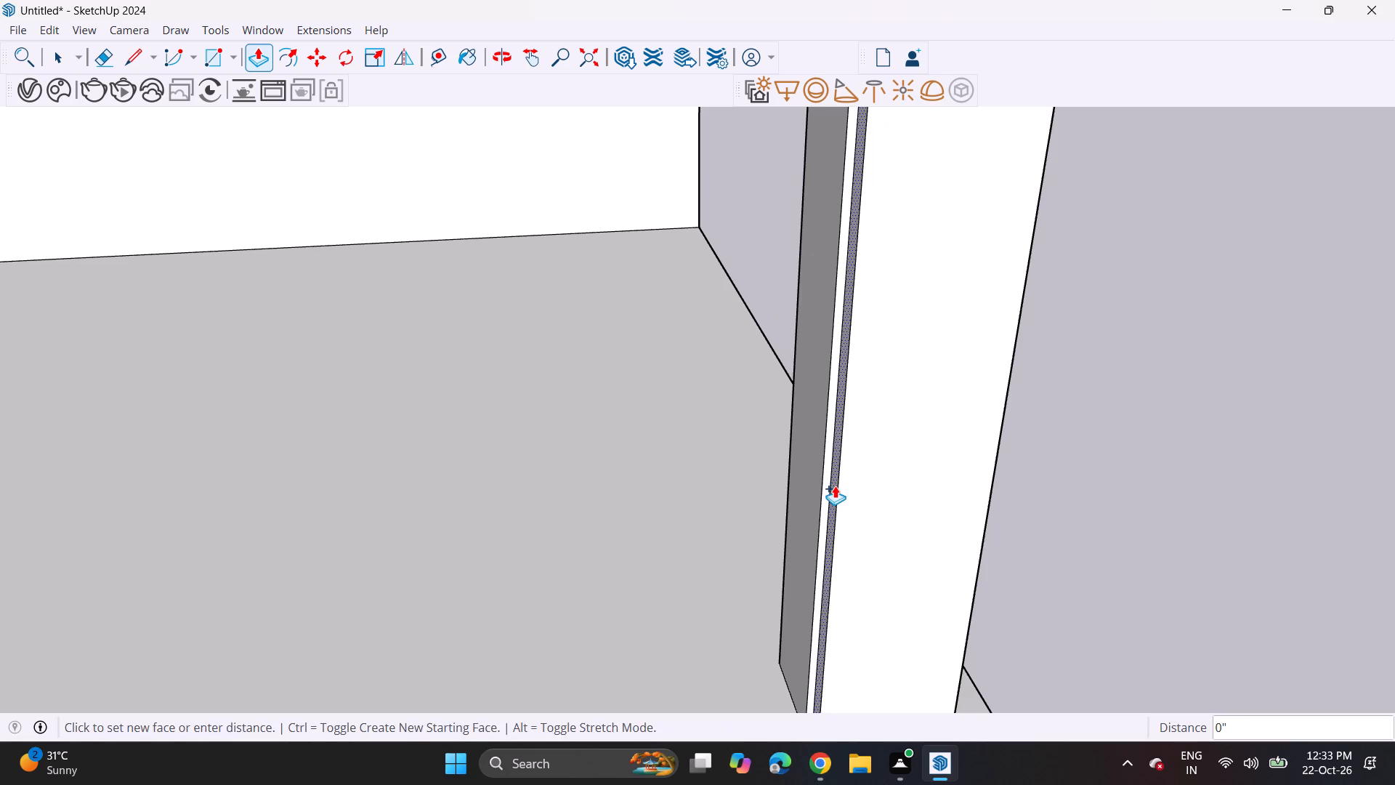
{"action": "double_click", "coordinate": [799, 456]}
{"action": "middle_click_drag", "start_coordinate": [892, 459], "coordinate": [522, 421]}
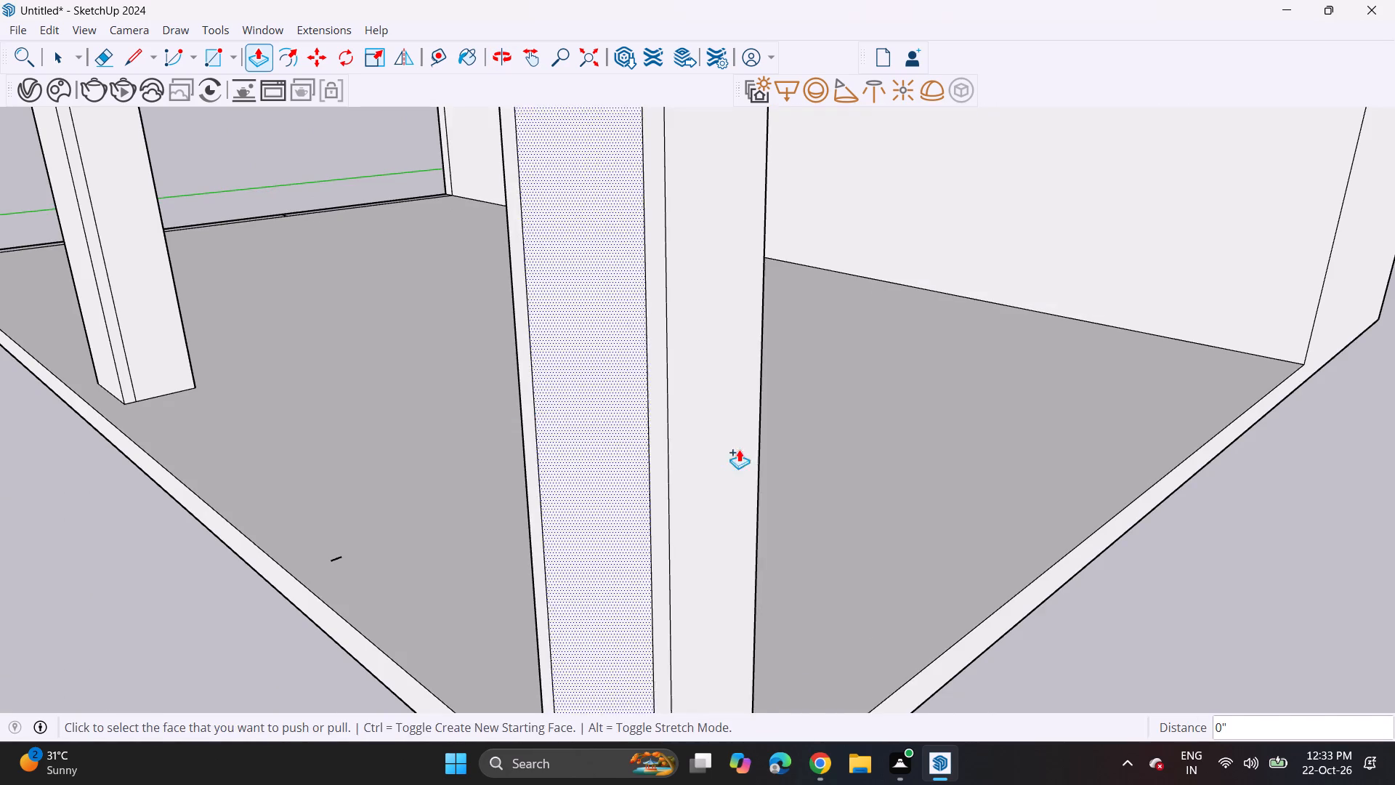
{"action": "double_click", "coordinate": [747, 452]}
{"action": "double_click", "coordinate": [660, 464]}
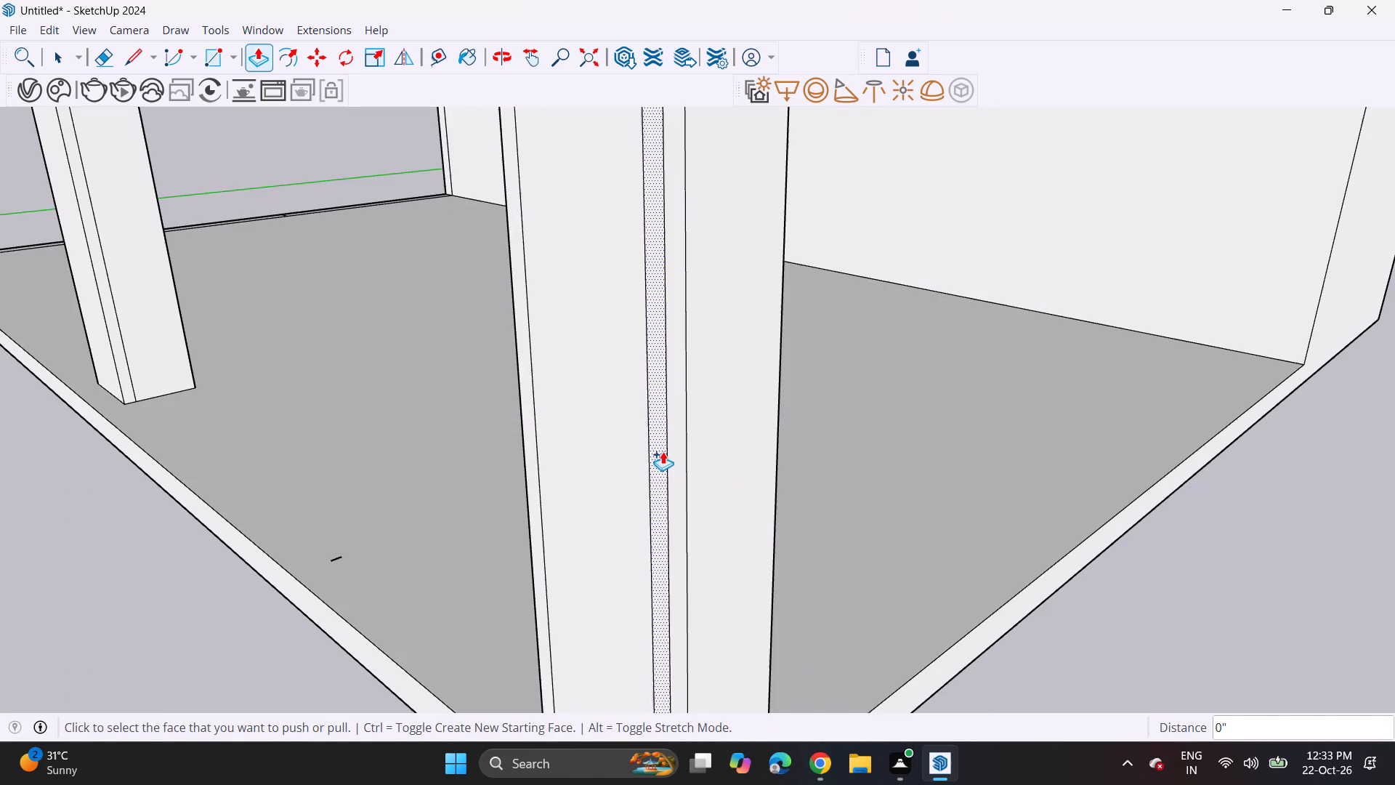
Erase the two vertical seam lines from the front face of the right corner column's thickened base.
{"action": "middle_click_drag", "start_coordinate": [663, 451], "coordinate": [897, 403]}
{"action": "scroll", "coordinate": [854, 400], "scroll_direction": "down", "scroll_amount": 4}
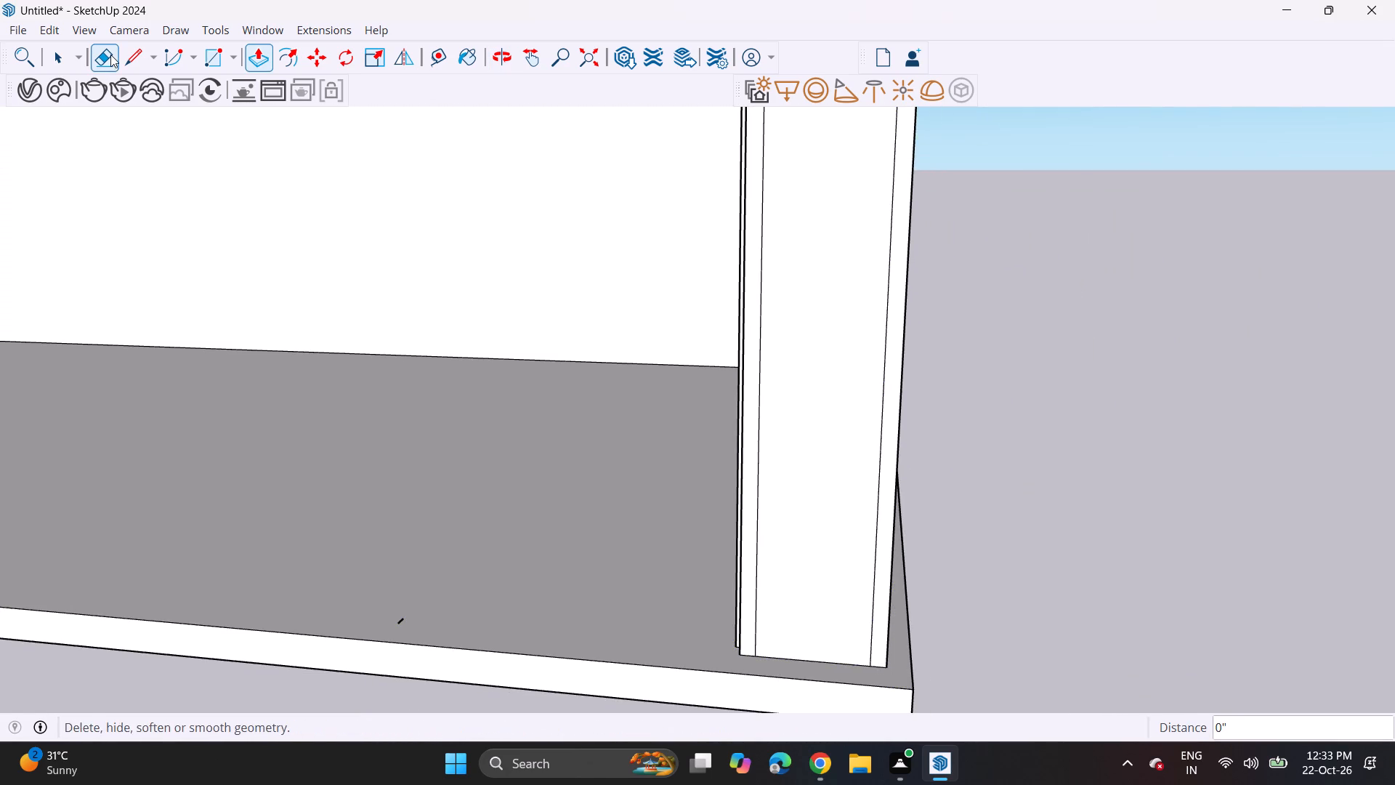
{"action": "left_click", "coordinate": [110, 55]}
{"action": "left_click", "coordinate": [753, 396]}
{"action": "left_click_drag", "start_coordinate": [756, 399], "coordinate": [765, 406]}
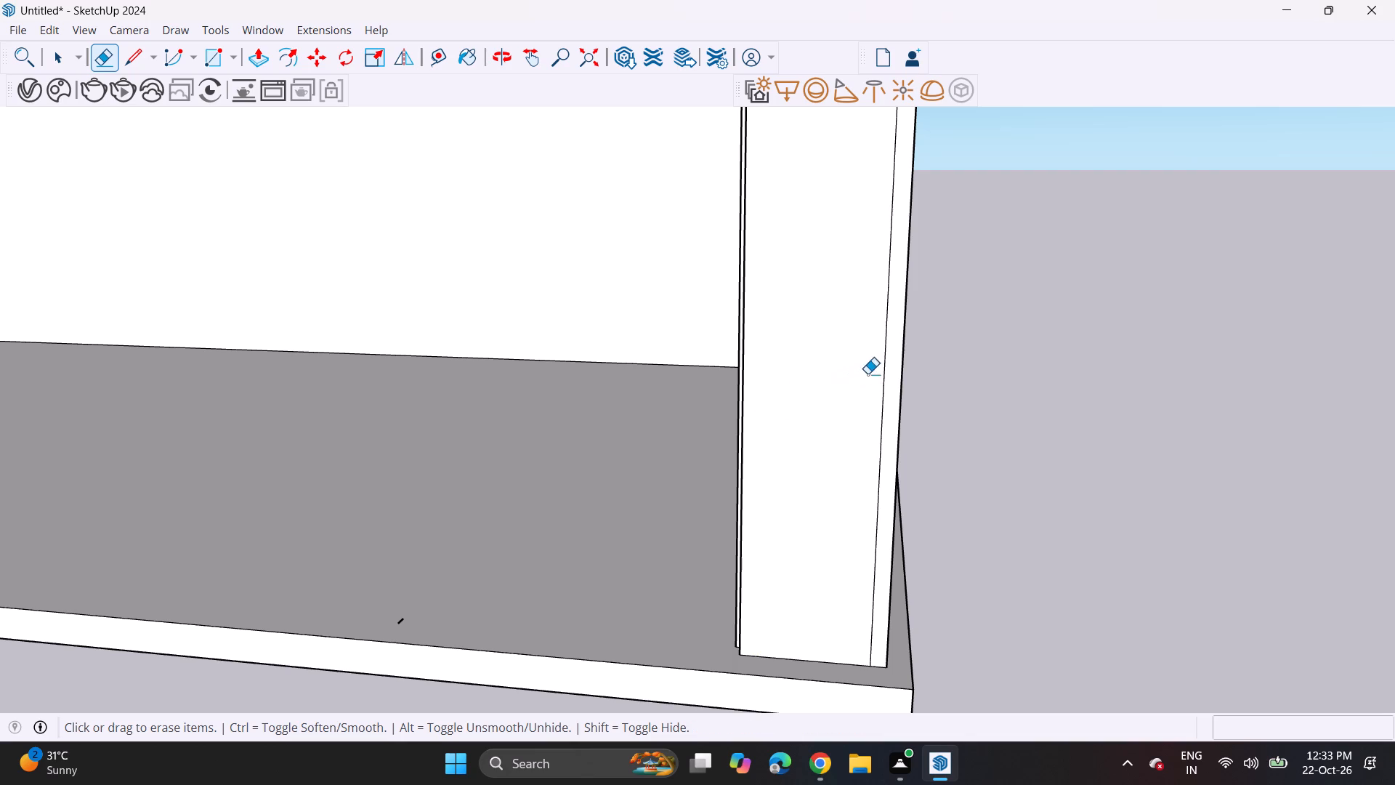
{"action": "left_click", "coordinate": [886, 379]}
{"action": "middle_click_drag", "start_coordinate": [687, 514], "coordinate": [874, 458]}
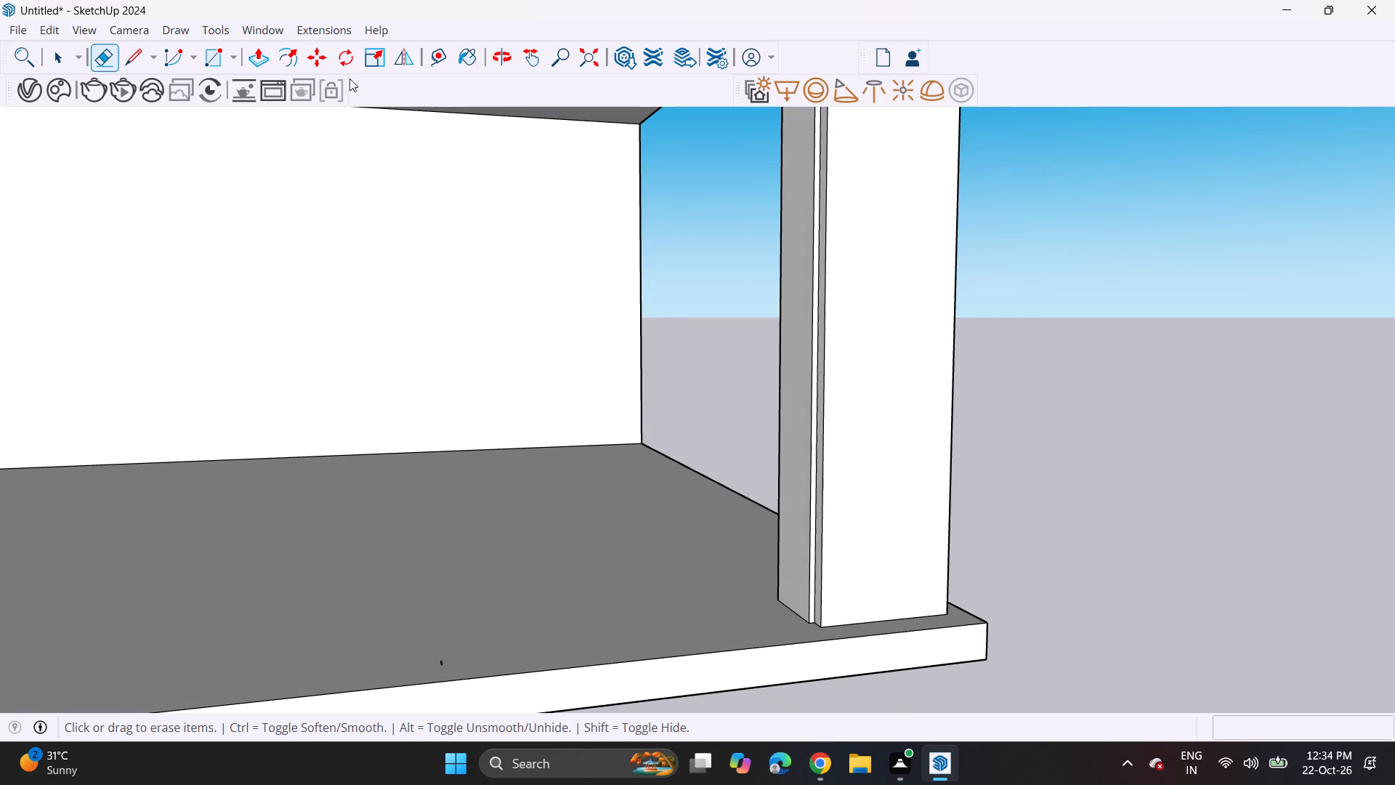
Push the inner side face of the right corner column's base back 15/16", flush with the adjoining front strip.
{"action": "left_click", "coordinate": [267, 60]}
{"action": "middle_click_drag", "start_coordinate": [744, 435], "coordinate": [753, 584]}
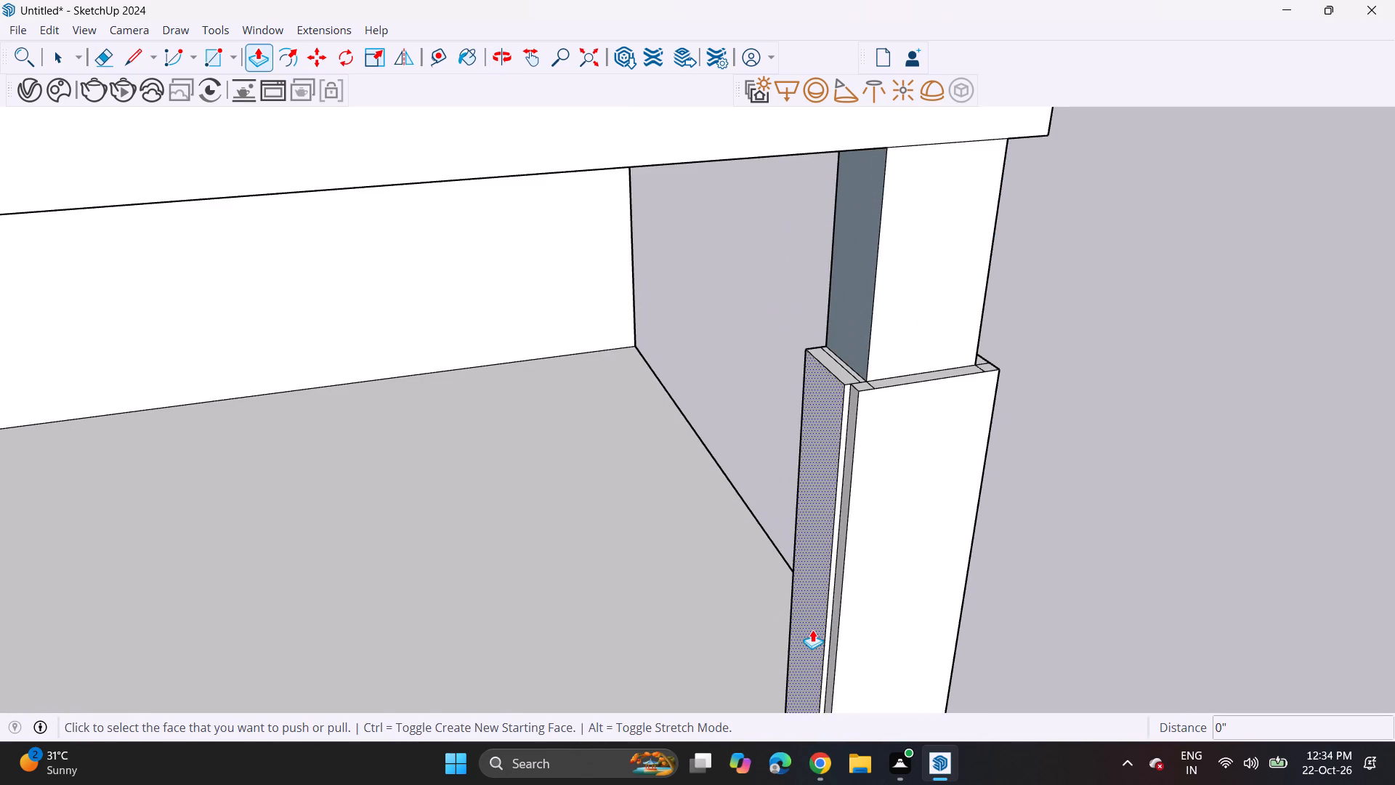
{"action": "left_click", "coordinate": [812, 629]}
{"action": "left_click", "coordinate": [830, 637]}
{"action": "scroll", "coordinate": [833, 616], "scroll_direction": "down", "scroll_amount": 4}
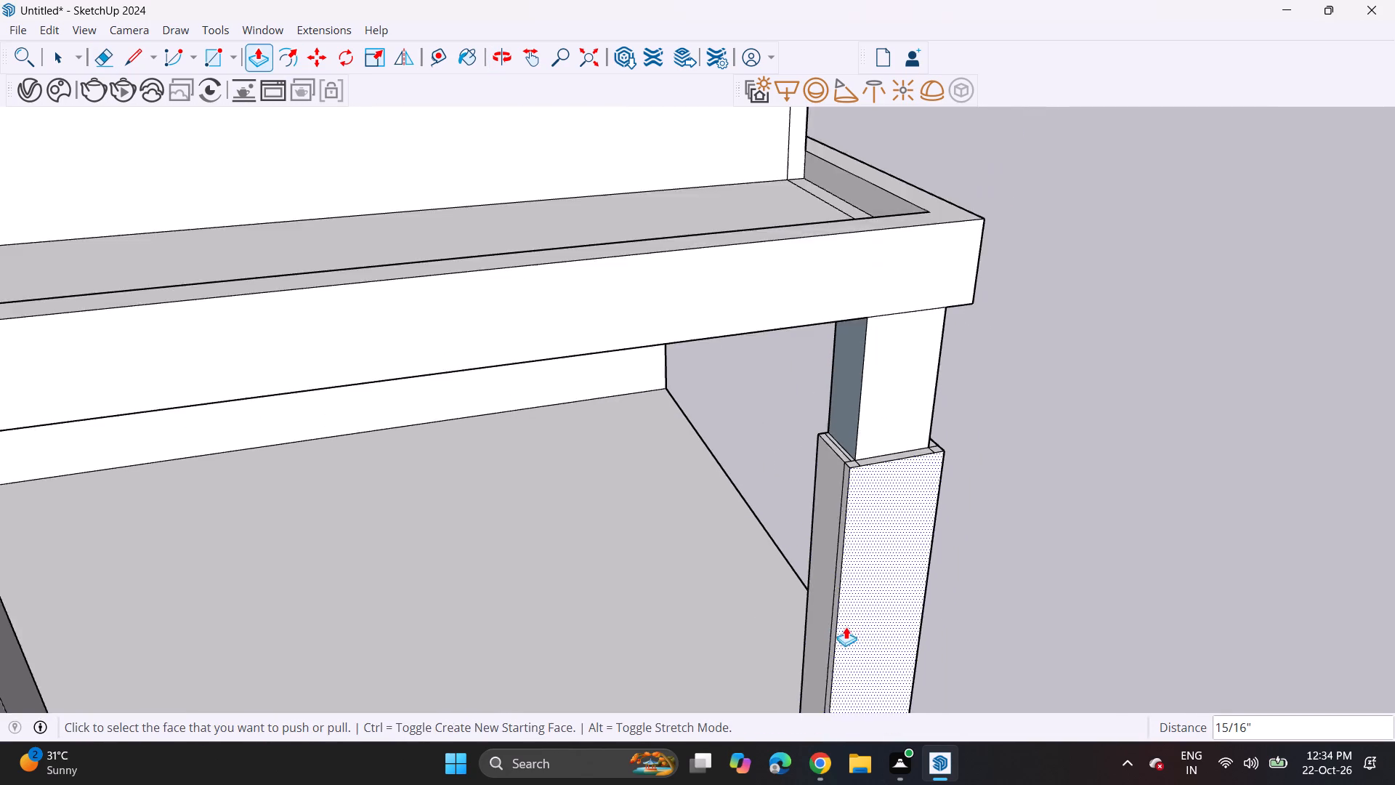
Examine the whole building from the front and above, checking the thickened porch columns and the upper floors.
{"action": "middle_click_drag", "start_coordinate": [837, 582], "coordinate": [770, 363]}
{"action": "scroll", "coordinate": [695, 385], "scroll_direction": "down", "scroll_amount": 12}
{"action": "middle_click_drag", "start_coordinate": [691, 454], "coordinate": [840, 480], "text": "shift"}
{"action": "middle_click_drag", "start_coordinate": [832, 503], "coordinate": [724, 524]}
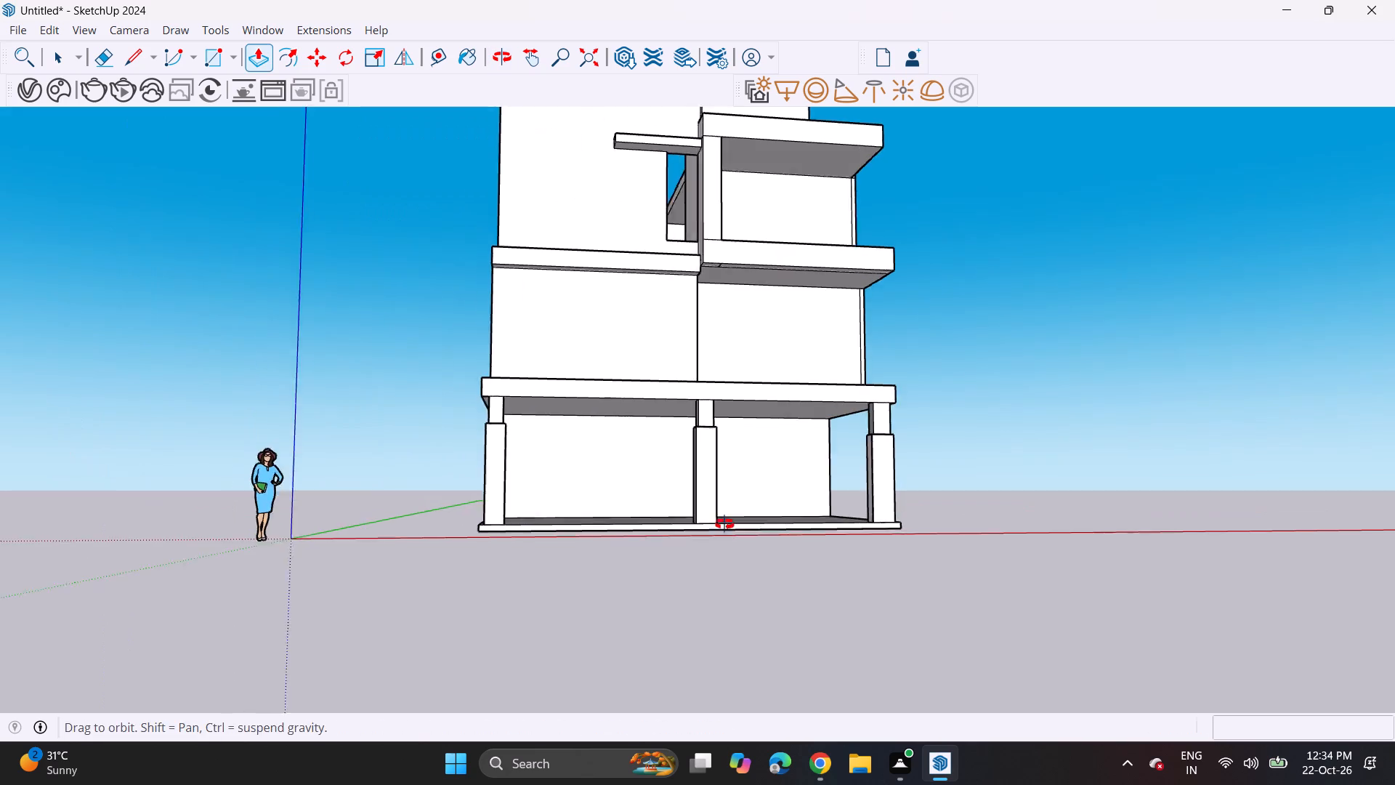
{"action": "middle_click_drag", "start_coordinate": [724, 524], "coordinate": [684, 527]}
{"action": "scroll", "coordinate": [653, 453], "scroll_direction": "down", "scroll_amount": 4}
{"action": "middle_click_drag", "start_coordinate": [656, 469], "coordinate": [549, 611], "text": "shift"}
{"action": "middle_click_drag", "start_coordinate": [581, 575], "coordinate": [673, 565]}
{"action": "middle_click_drag", "start_coordinate": [637, 573], "coordinate": [650, 531], "text": "shift"}
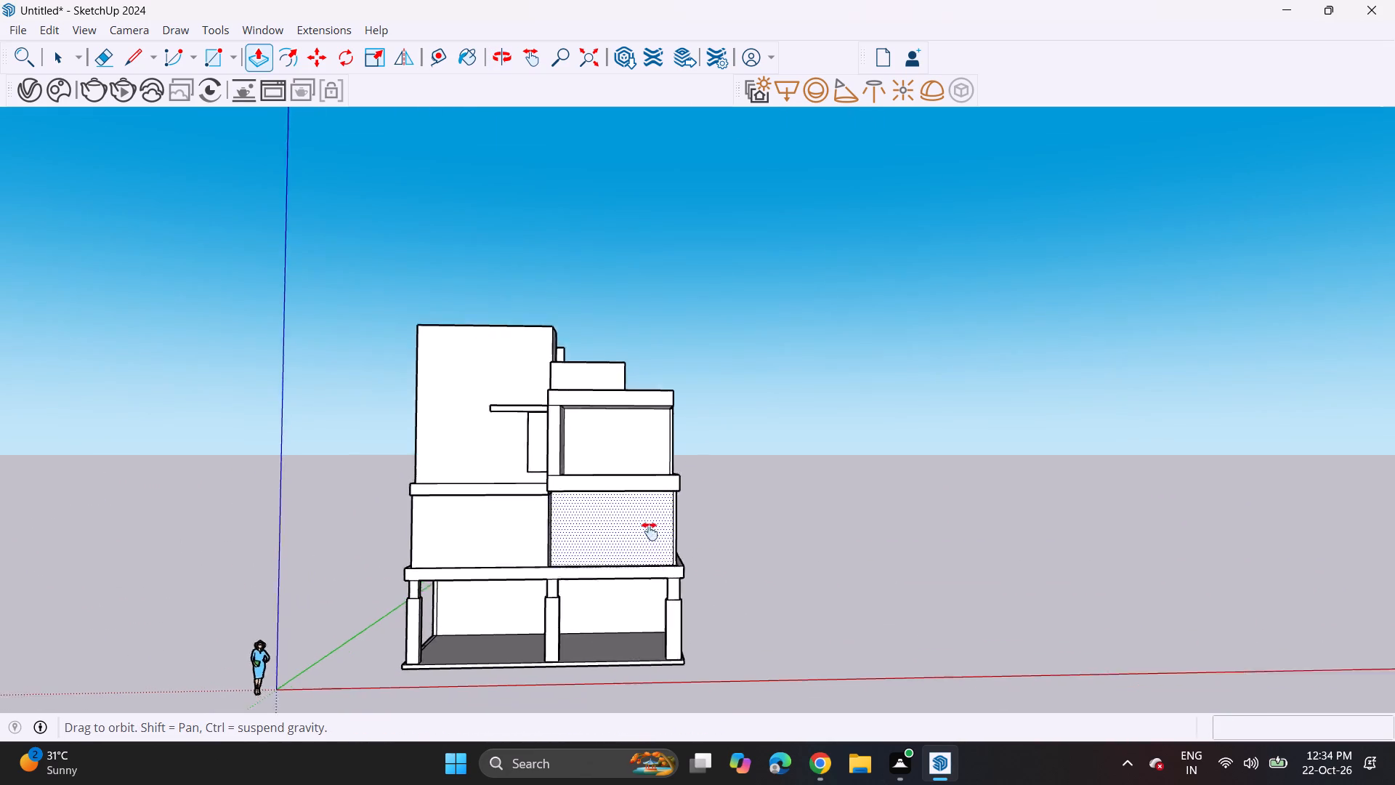
{"action": "middle_click_drag", "start_coordinate": [650, 531], "coordinate": [671, 496], "text": "shift"}
{"action": "scroll", "coordinate": [658, 534], "scroll_direction": "up", "scroll_amount": 1}
{"action": "middle_click_drag", "start_coordinate": [658, 534], "coordinate": [677, 526]}
{"action": "middle_click_drag", "start_coordinate": [519, 108], "coordinate": [514, 188]}
{"action": "middle_click_drag", "start_coordinate": [506, 214], "coordinate": [504, 337]}
{"action": "middle_click_drag", "start_coordinate": [508, 185], "coordinate": [495, 247]}
{"action": "scroll", "coordinate": [508, 185], "scroll_direction": "up", "scroll_amount": 2}
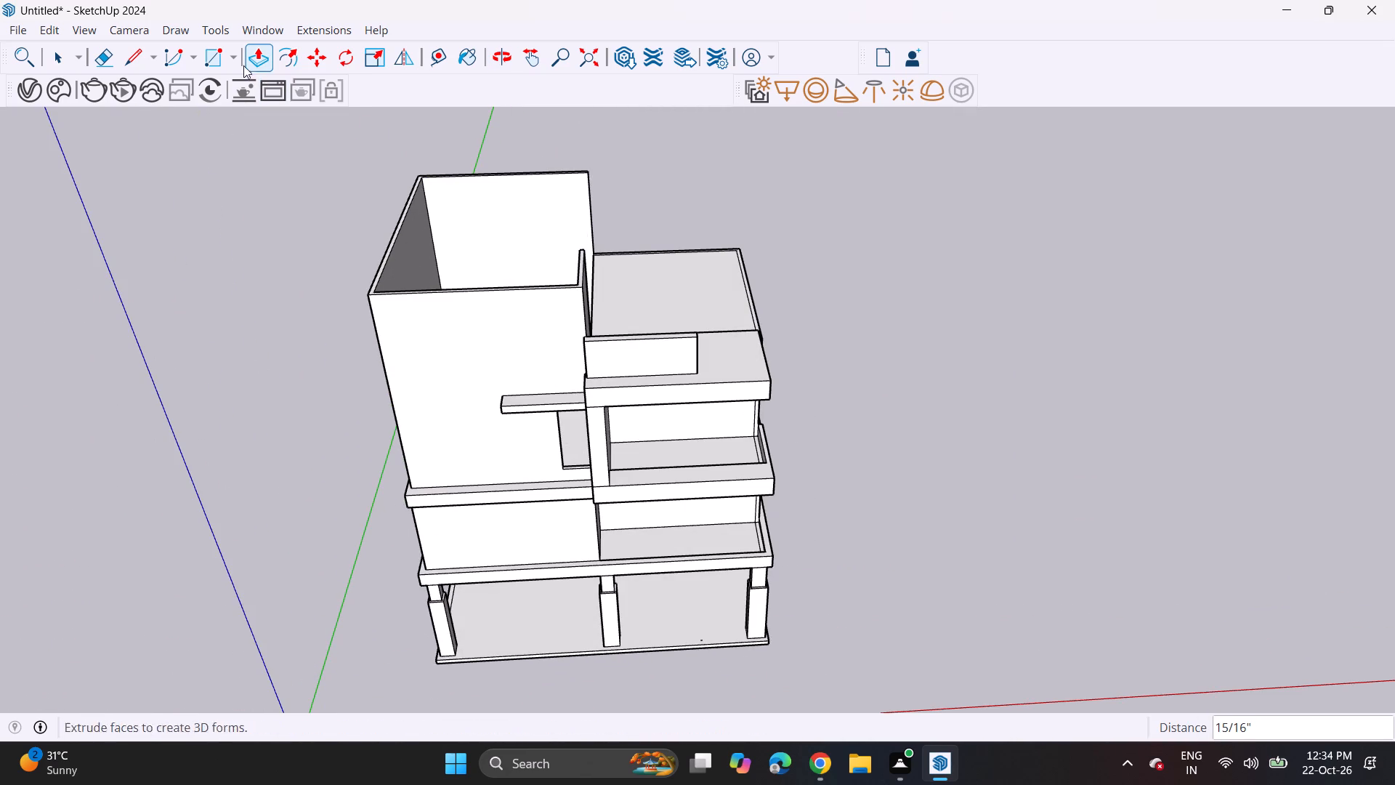
Start the Rotated Rectangle tool.
{"action": "left_click", "coordinate": [238, 57]}
{"action": "left_click", "coordinate": [245, 110]}
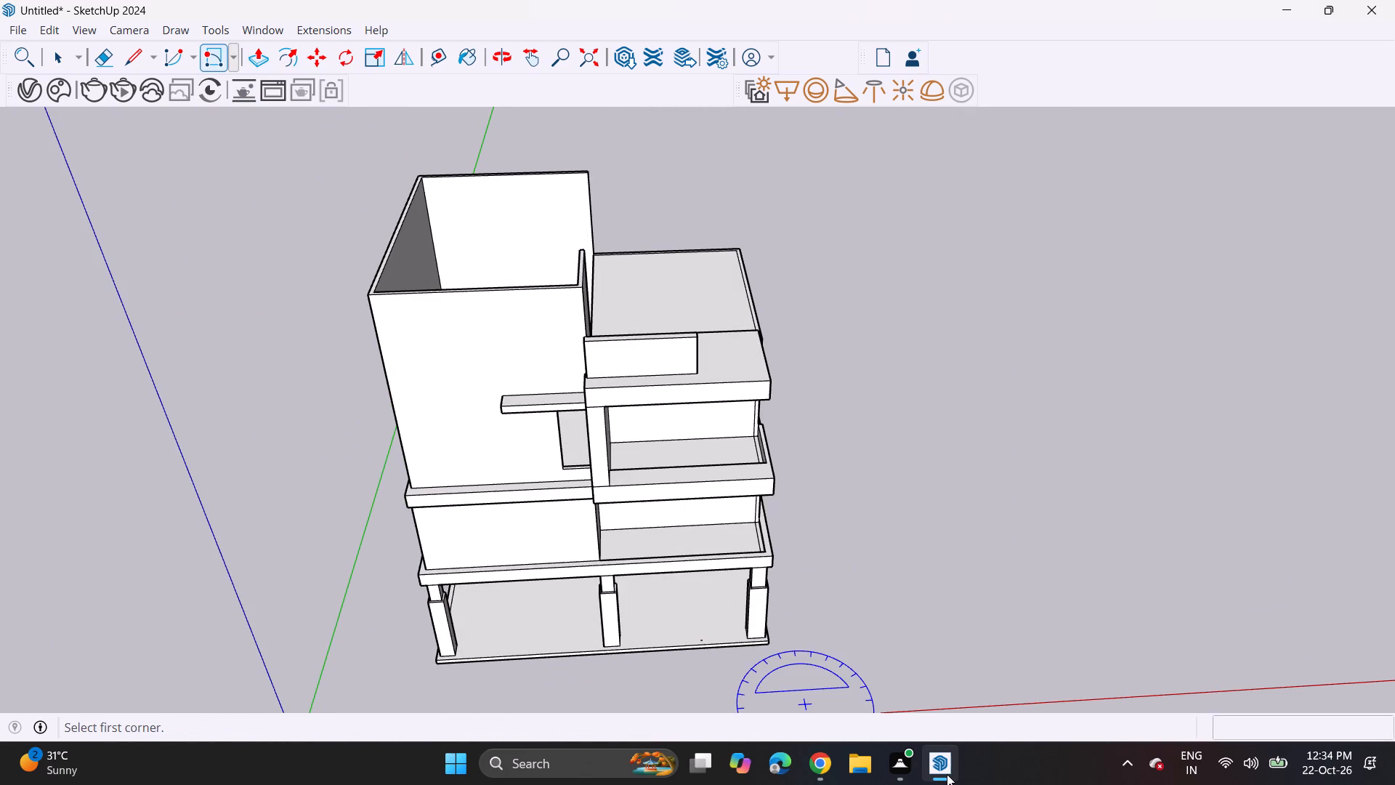
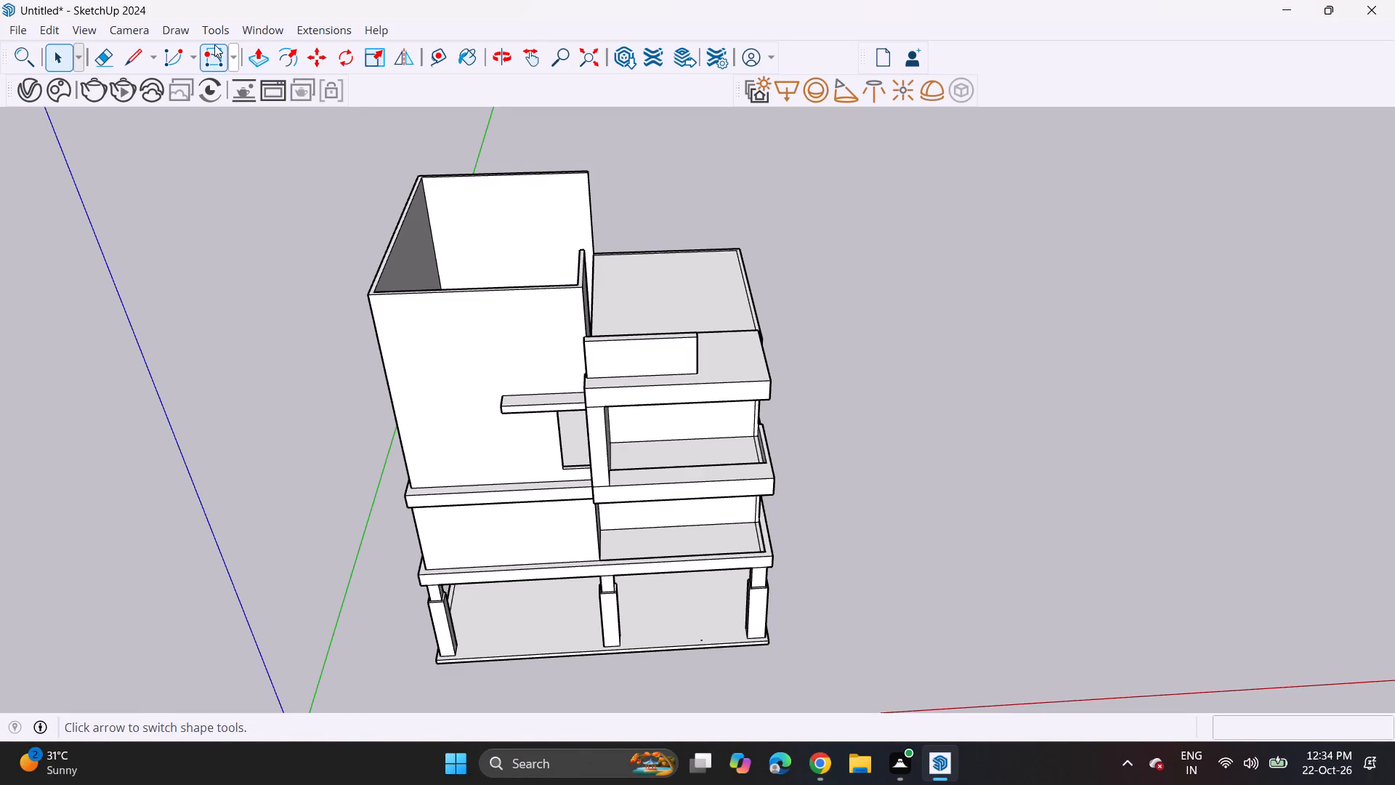
Draw a 6" high upright rectangle along the outer top edge of the tower's rear wall, spanning its full width.
{"action": "left_click", "coordinate": [216, 52]}
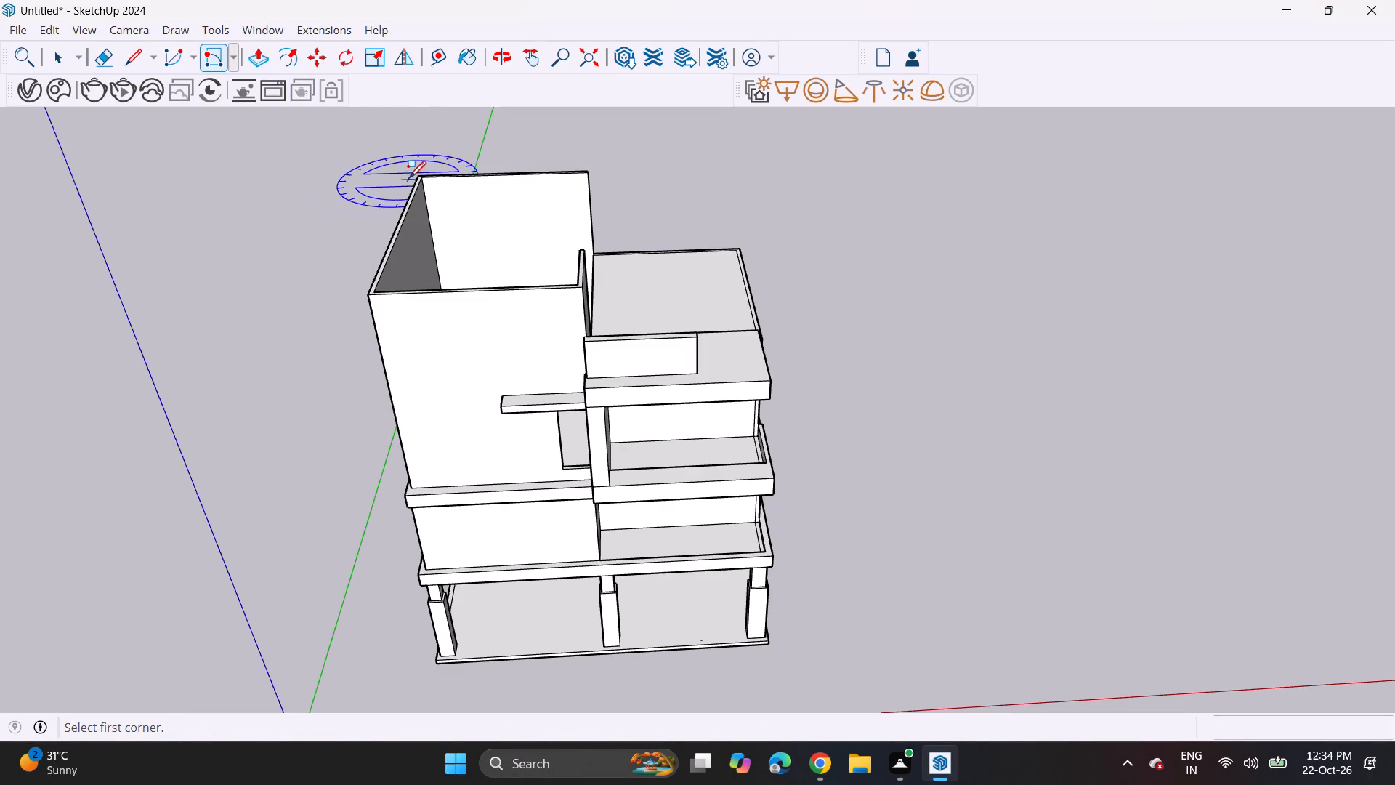
{"action": "middle_click_drag", "start_coordinate": [413, 177], "coordinate": [395, 295]}
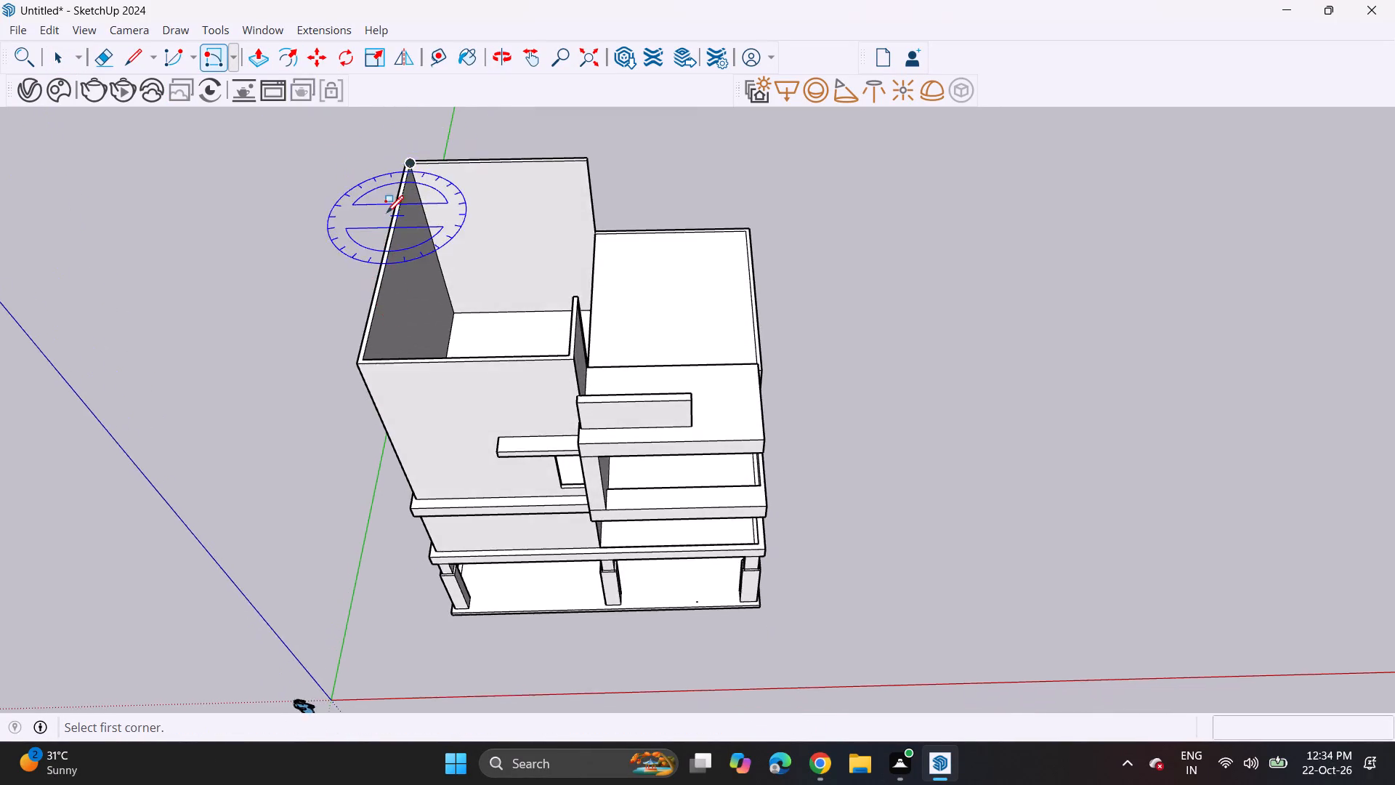
{"action": "scroll", "coordinate": [386, 210], "scroll_direction": "up", "scroll_amount": 5}
{"action": "middle_click_drag", "start_coordinate": [408, 134], "coordinate": [409, 269], "text": "shift"}
{"action": "scroll", "coordinate": [408, 235], "scroll_direction": "up", "scroll_amount": 4}
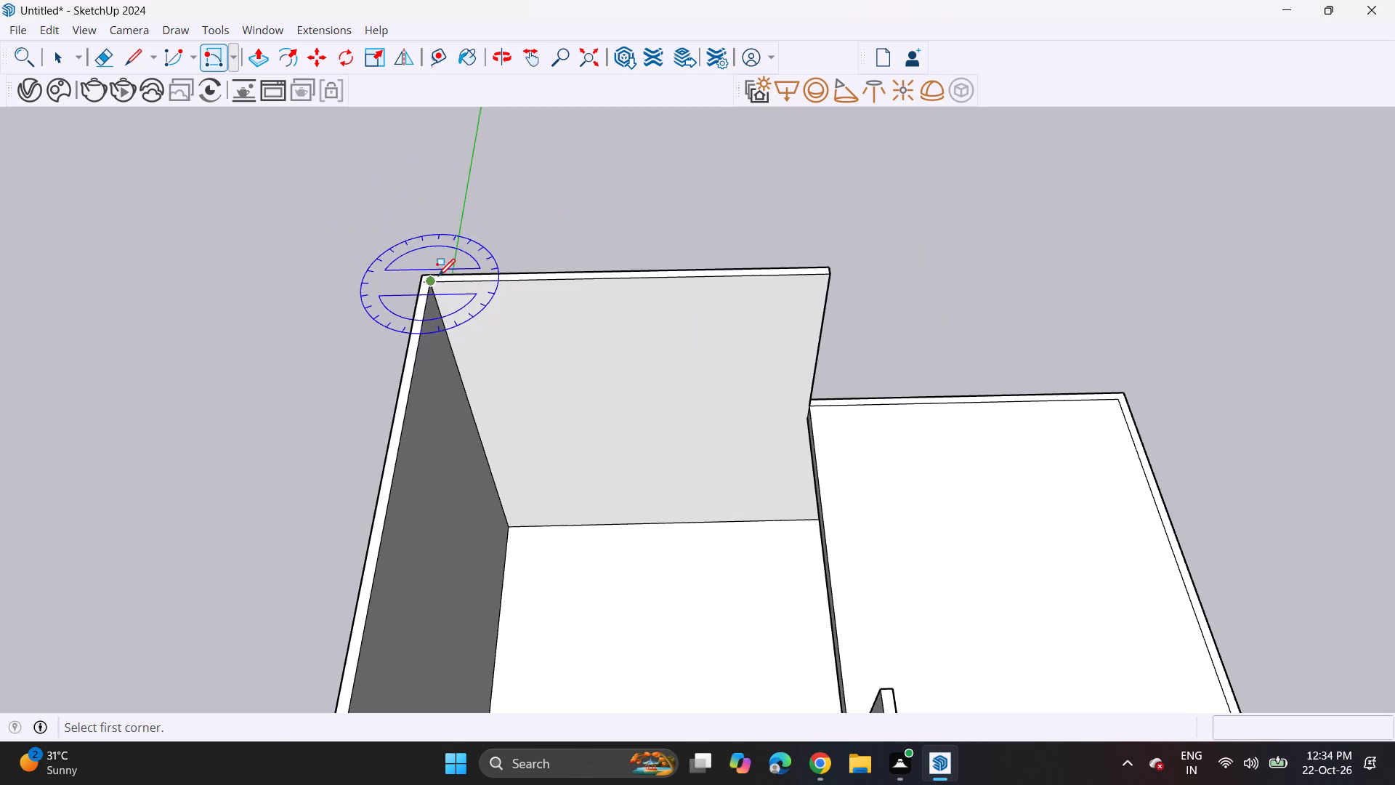
{"action": "key", "text": "Escape"}
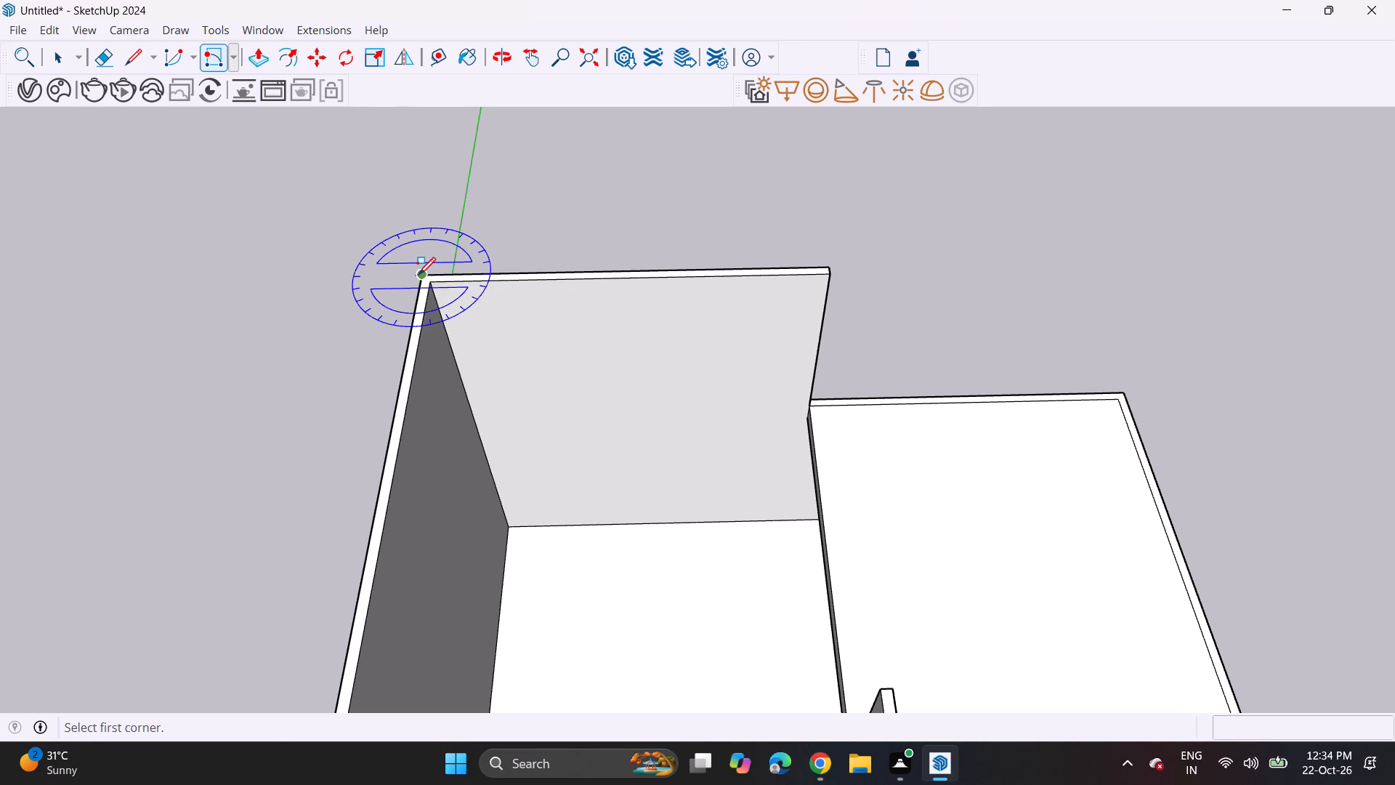
{"action": "left_click", "coordinate": [827, 265]}
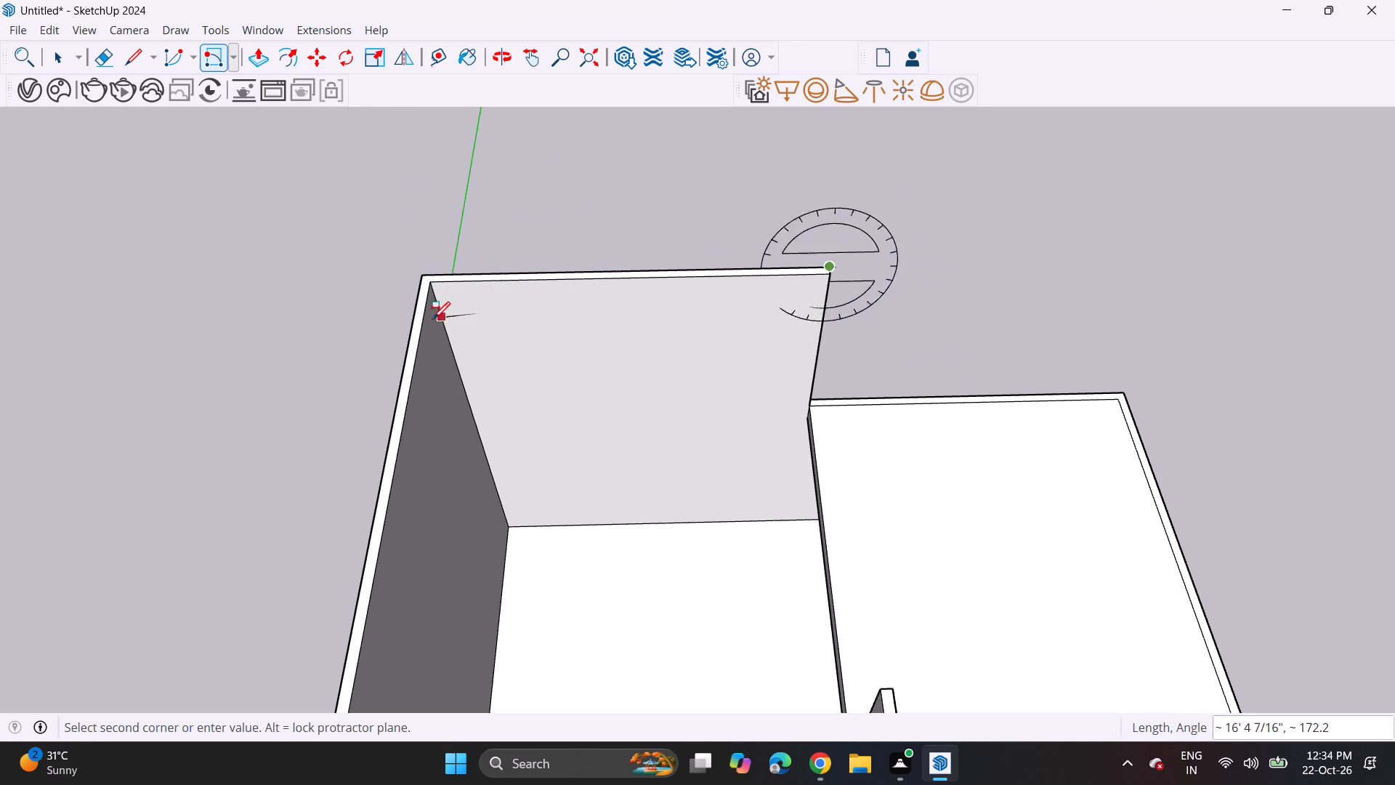
{"action": "left_click", "coordinate": [419, 275]}
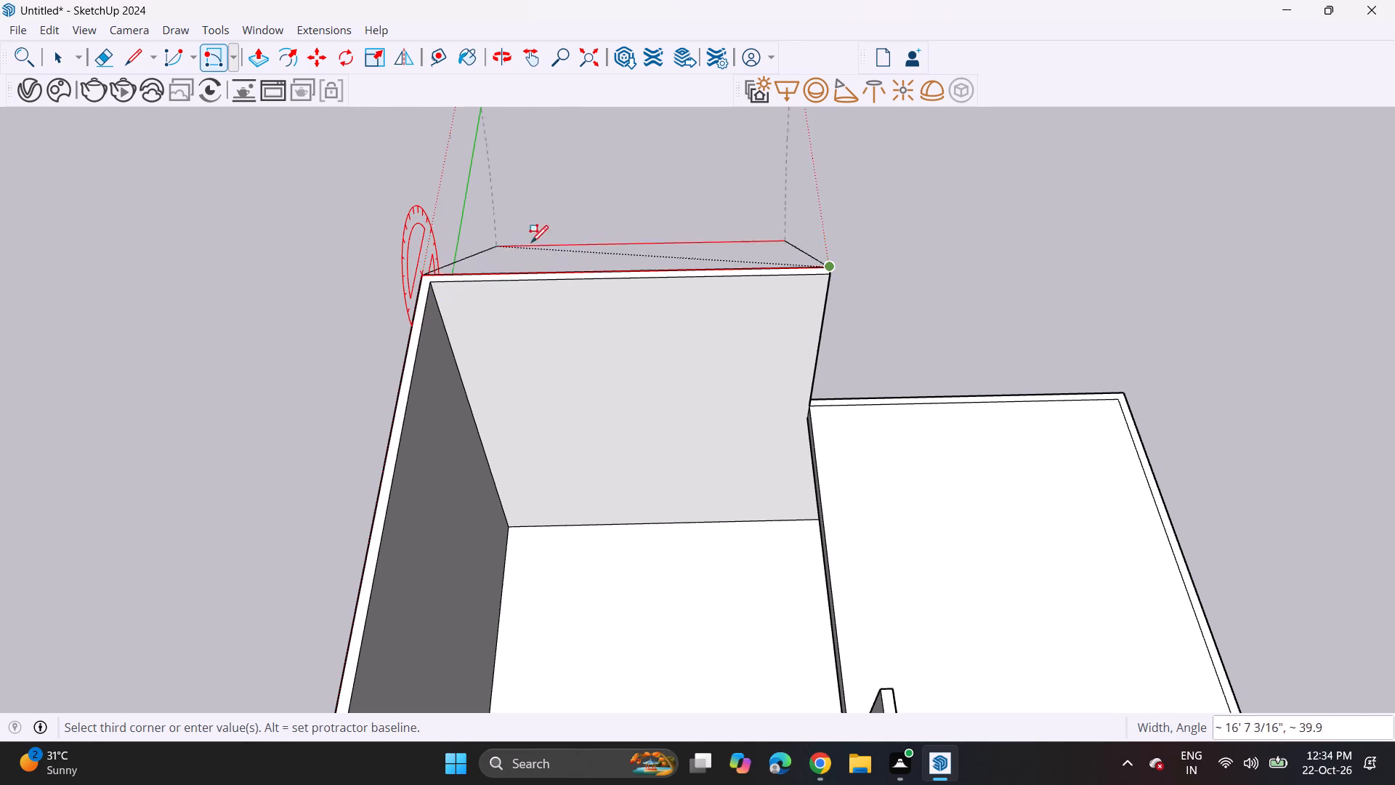
{"action": "middle_click_drag", "start_coordinate": [827, 215], "coordinate": [431, 156]}
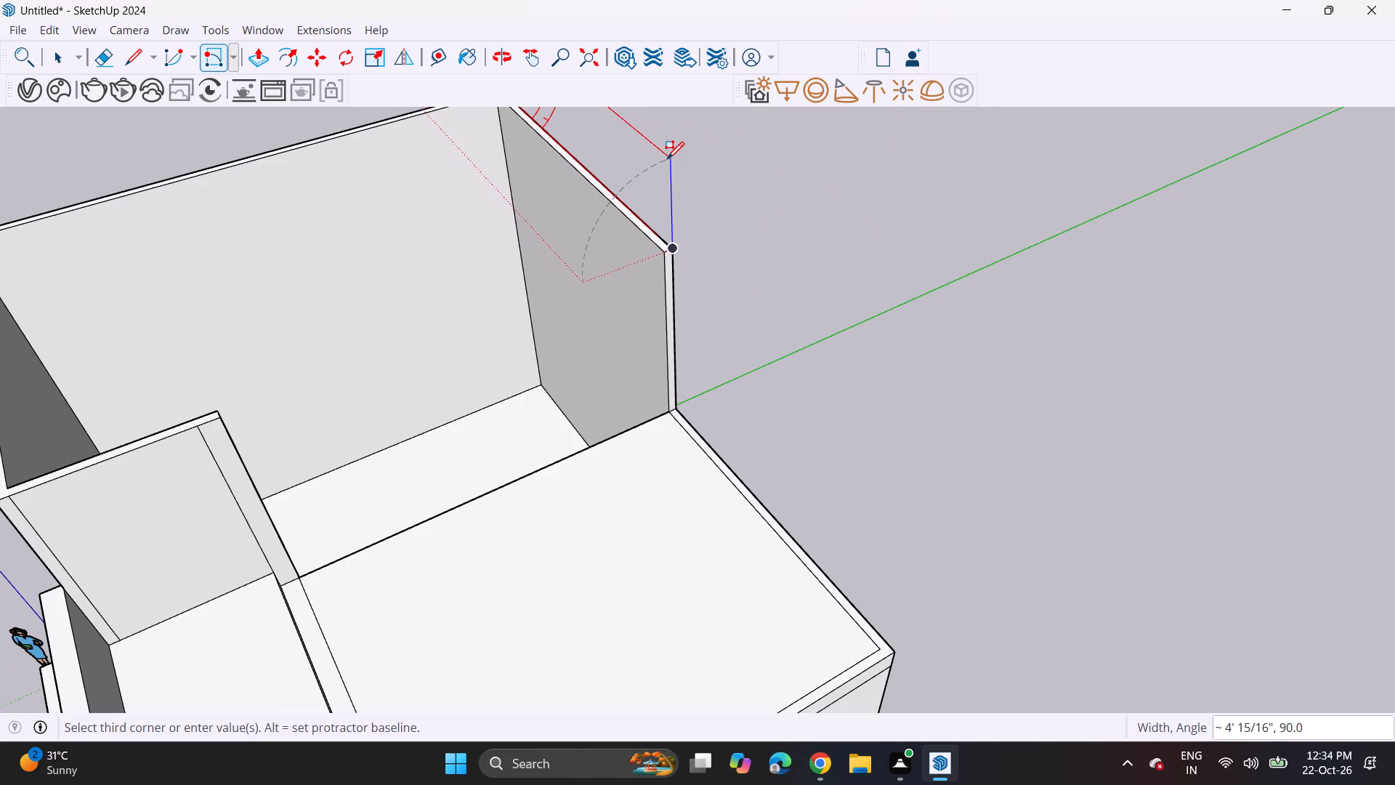
{"action": "key", "text": "6"}
{"action": "key", "text": "Return"}
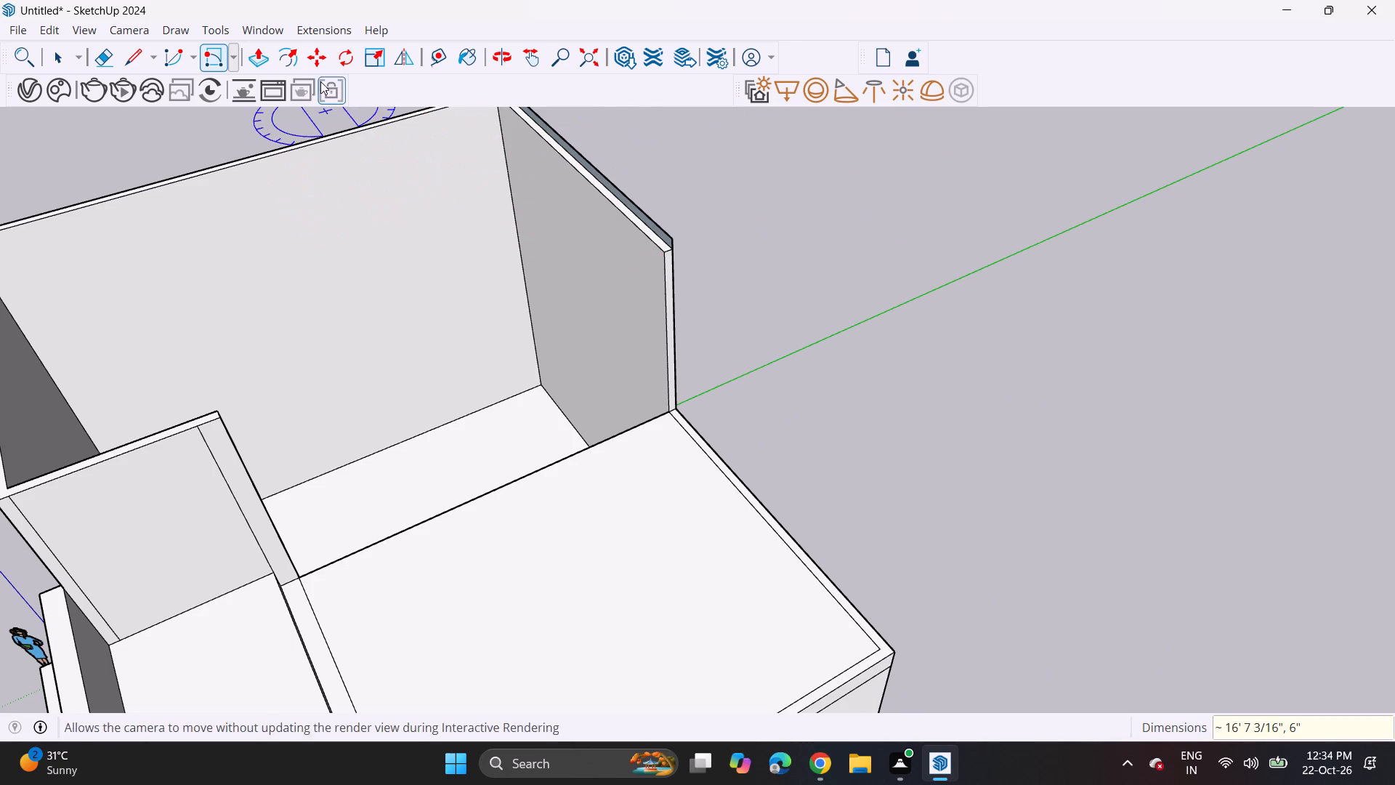
Extrude the rectangle about 25' 3 11/16" forward to the tower's front wall, forming a roof slab over the tower.
{"action": "left_click", "coordinate": [264, 47]}
{"action": "left_click", "coordinate": [660, 228]}
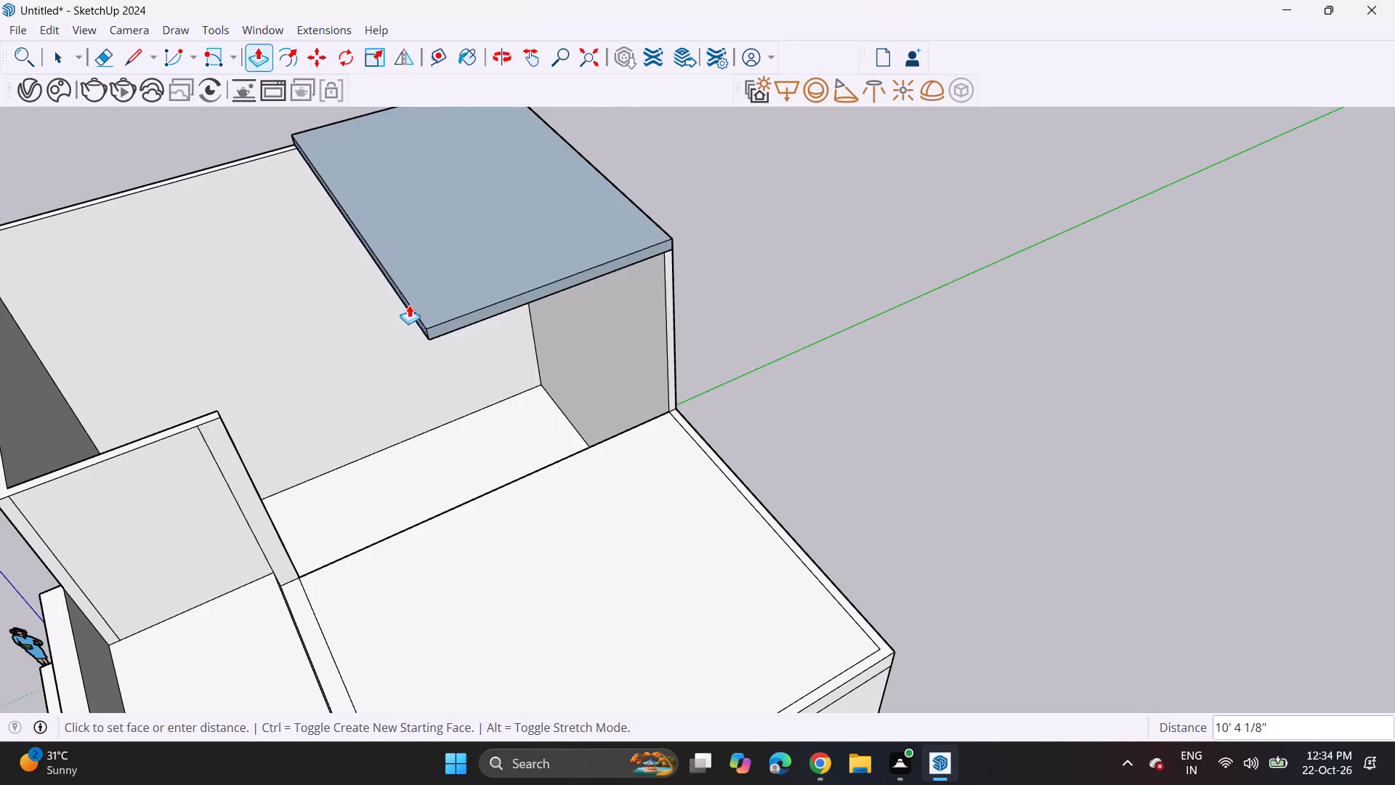
{"action": "scroll", "coordinate": [409, 305], "scroll_direction": "down", "scroll_amount": 3}
{"action": "middle_click_drag", "start_coordinate": [282, 379], "coordinate": [379, 300]}
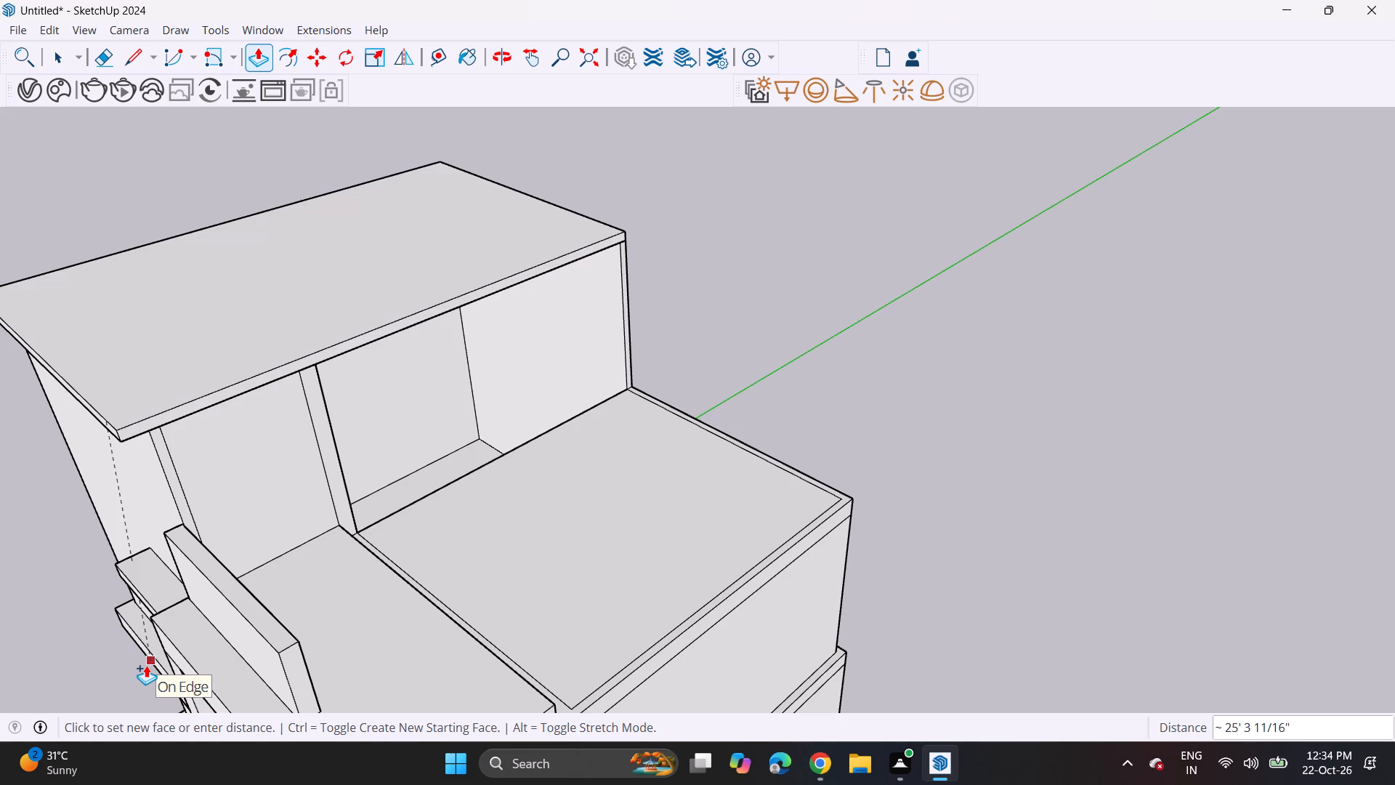
{"action": "left_click", "coordinate": [146, 665]}
Extend the roof slab's front and left edges 1' 2 15/16" beyond the tower walls, including the corner piece.
{"action": "middle_click_drag", "start_coordinate": [185, 575], "coordinate": [607, 366]}
{"action": "scroll", "coordinate": [565, 331], "scroll_direction": "down", "scroll_amount": 5}
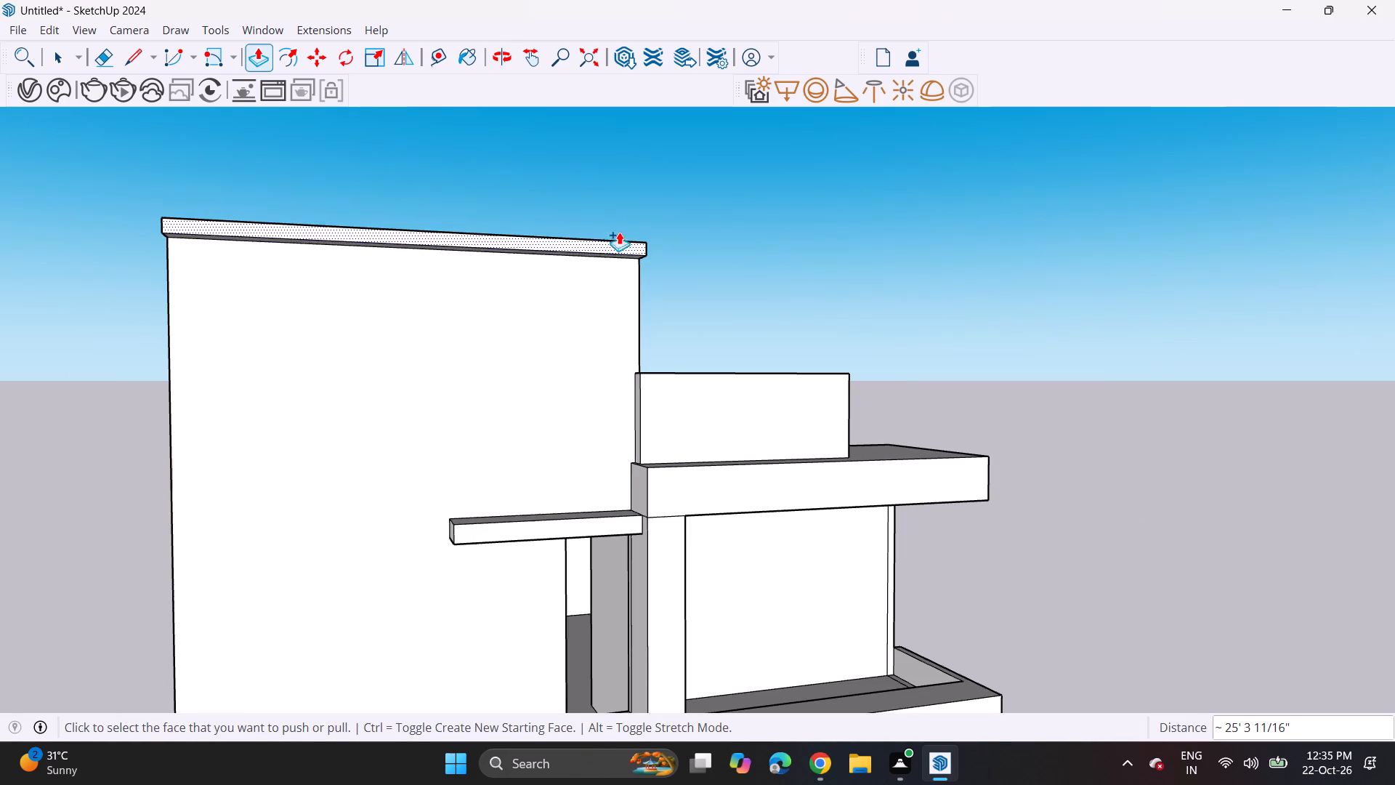
{"action": "scroll", "coordinate": [477, 251], "scroll_direction": "down", "scroll_amount": 2}
{"action": "middle_click_drag", "start_coordinate": [506, 238], "coordinate": [813, 262]}
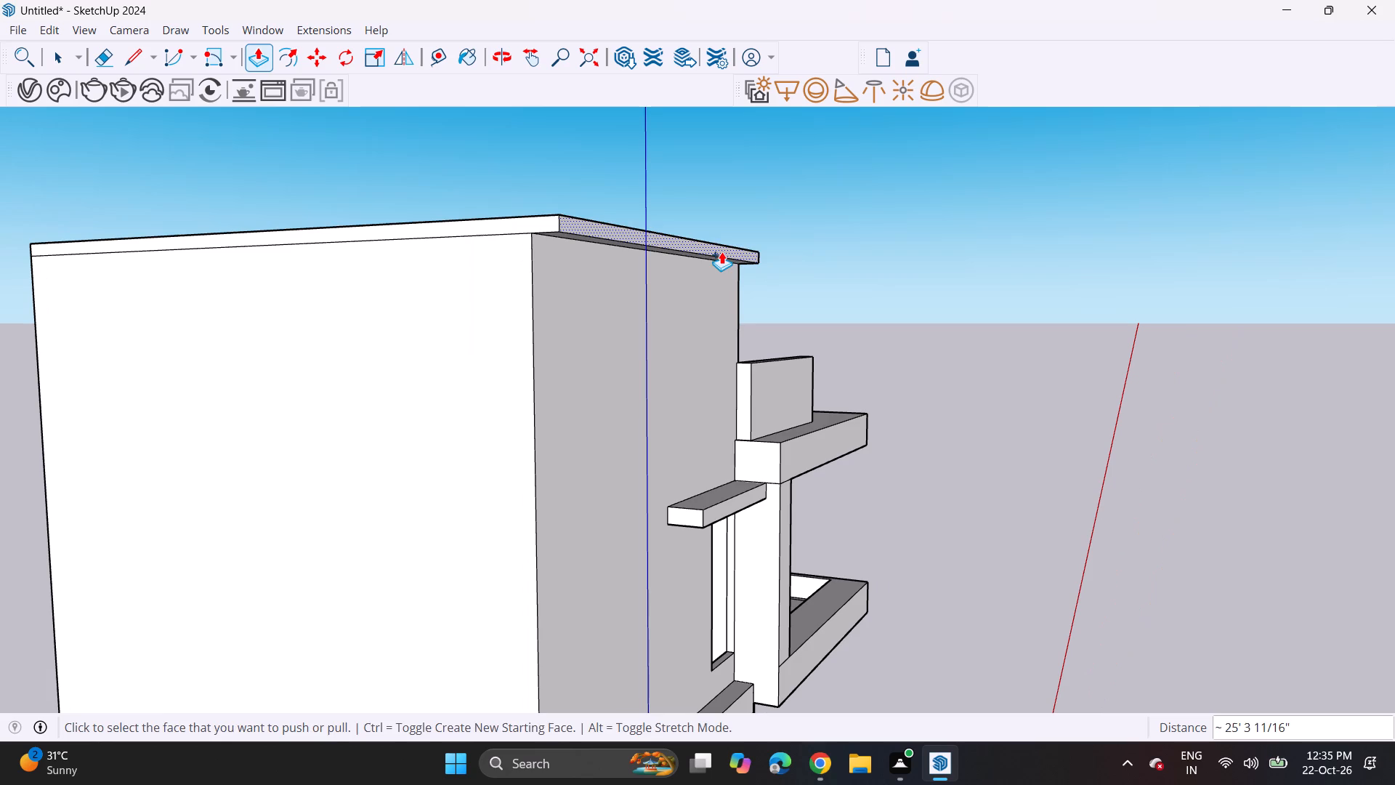
{"action": "left_click", "coordinate": [721, 251]}
{"action": "left_click", "coordinate": [793, 456]}
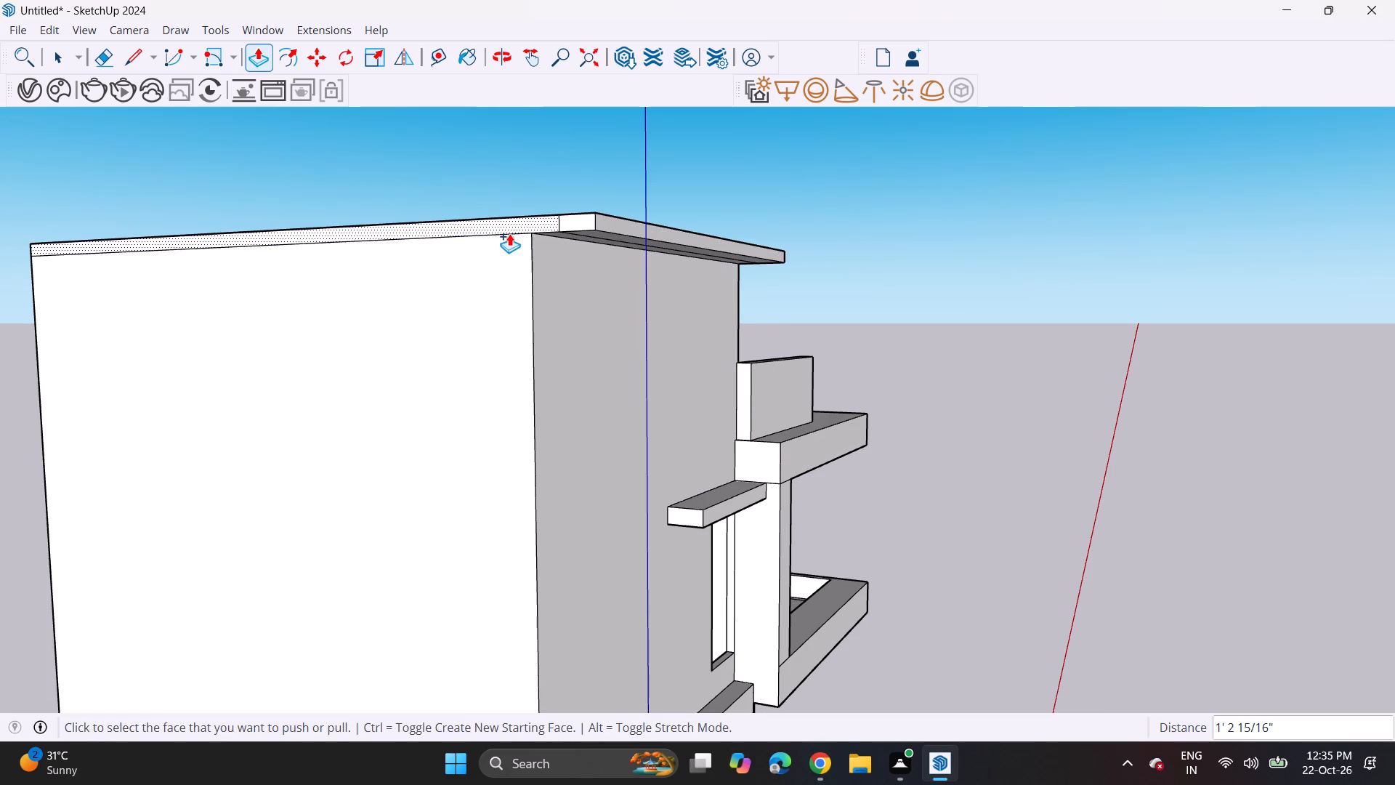
{"action": "double_click", "coordinate": [509, 233]}
{"action": "double_click", "coordinate": [590, 222]}
Extend the roof slab's right edge 1' 3" beyond the tower wall, including the front corner strip.
{"action": "middle_click_drag", "start_coordinate": [882, 209], "coordinate": [877, 212]}
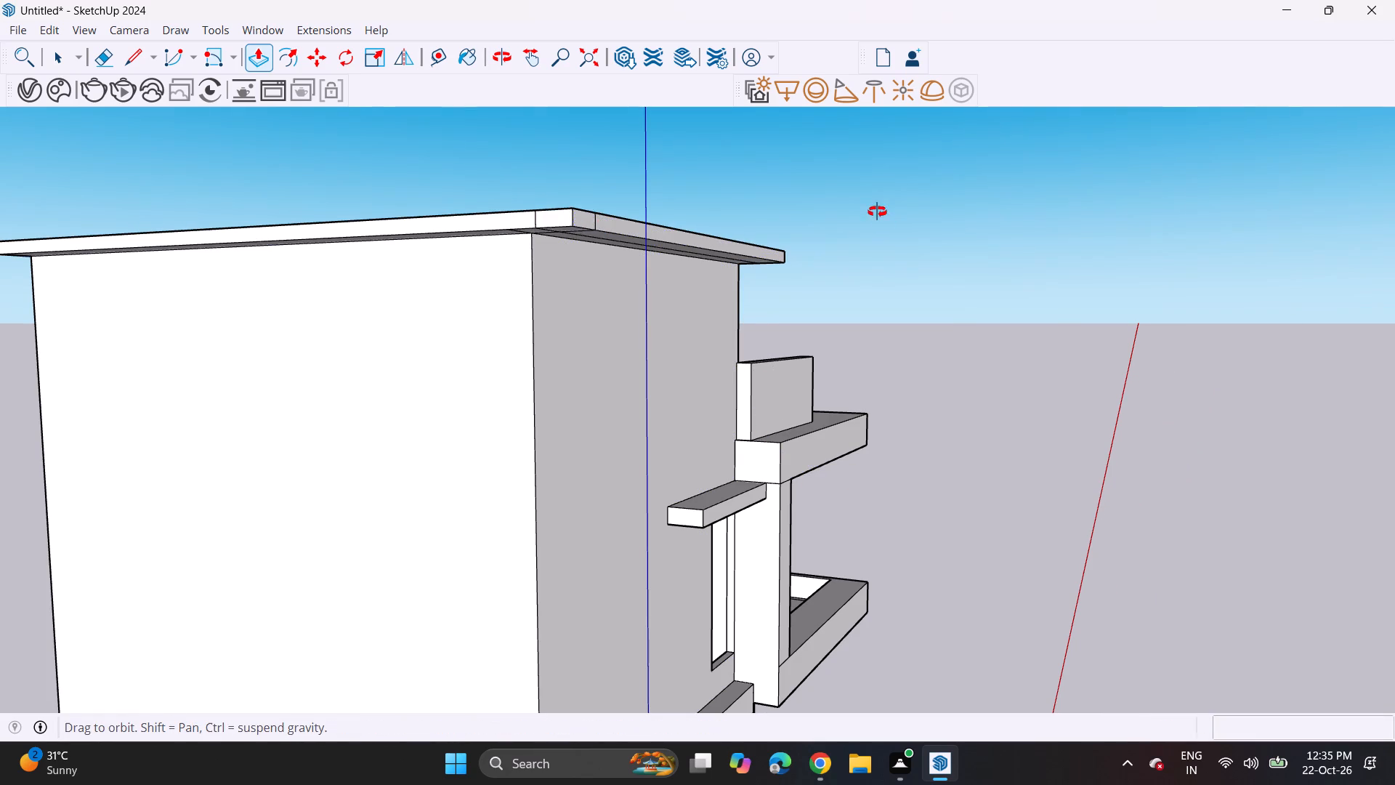
{"action": "middle_click_drag", "start_coordinate": [877, 212], "coordinate": [0, 249]}
{"action": "scroll", "coordinate": [454, 281], "scroll_direction": "up", "scroll_amount": 3}
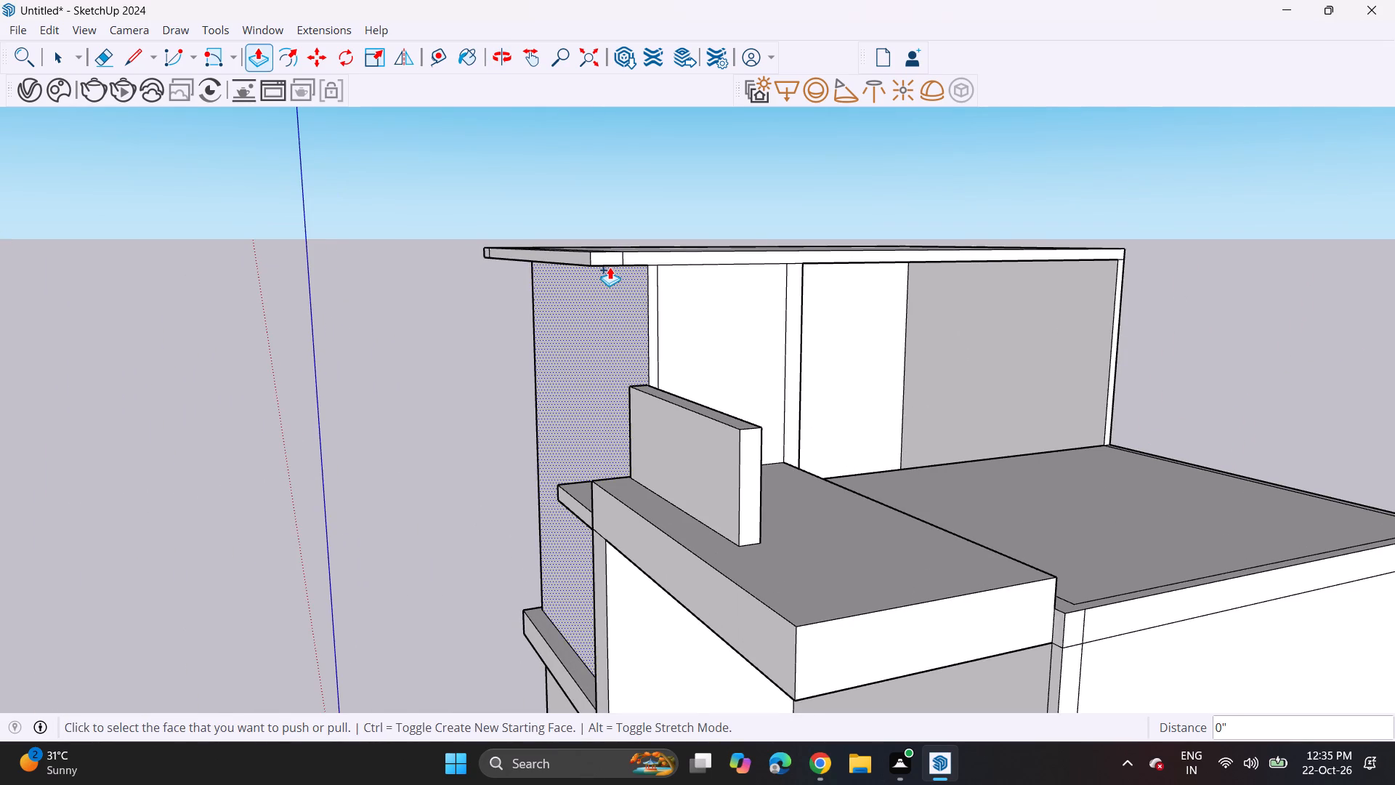
{"action": "left_click", "coordinate": [610, 264]}
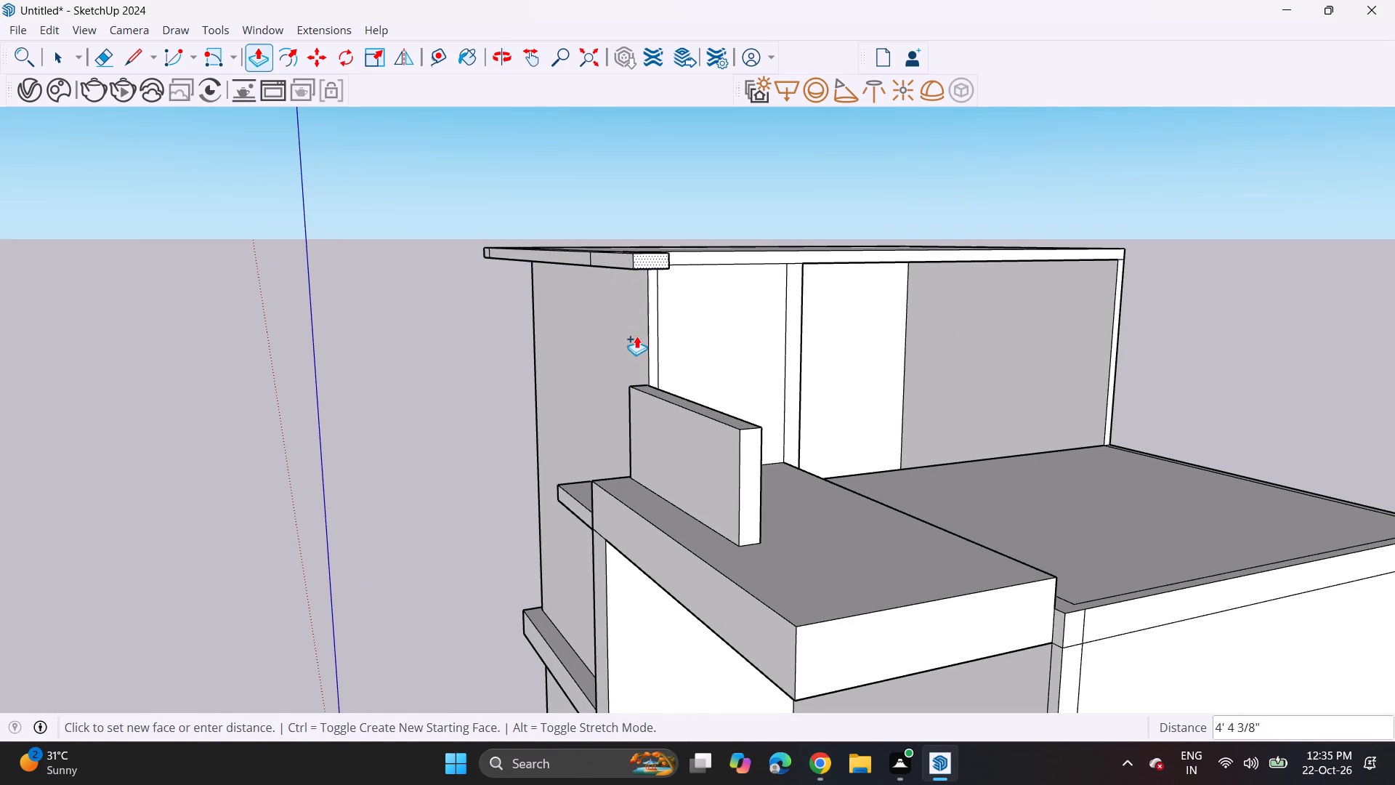
{"action": "middle_click_drag", "start_coordinate": [643, 302], "coordinate": [1081, 282]}
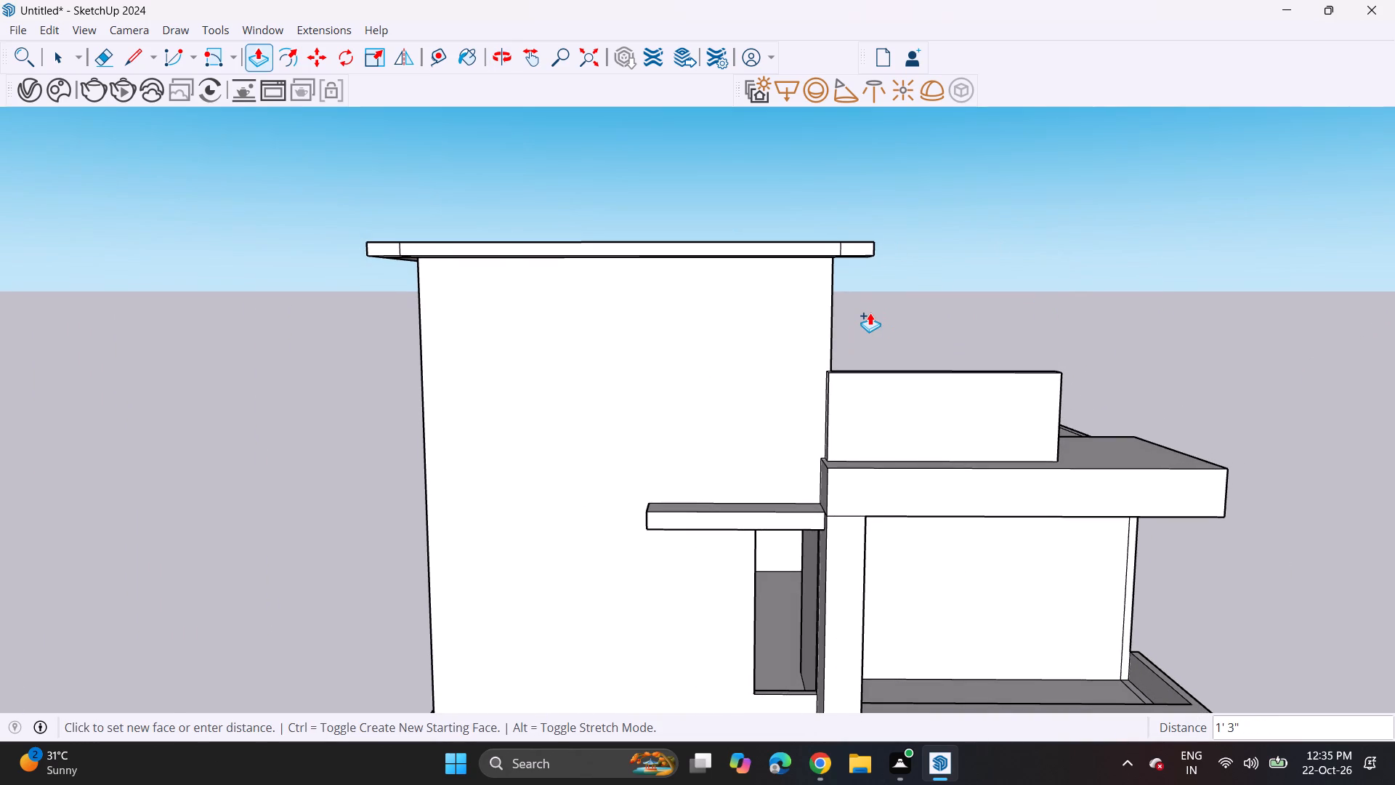
{"action": "left_click", "coordinate": [870, 313]}
{"action": "middle_click_drag", "start_coordinate": [866, 310], "coordinate": [642, 282]}
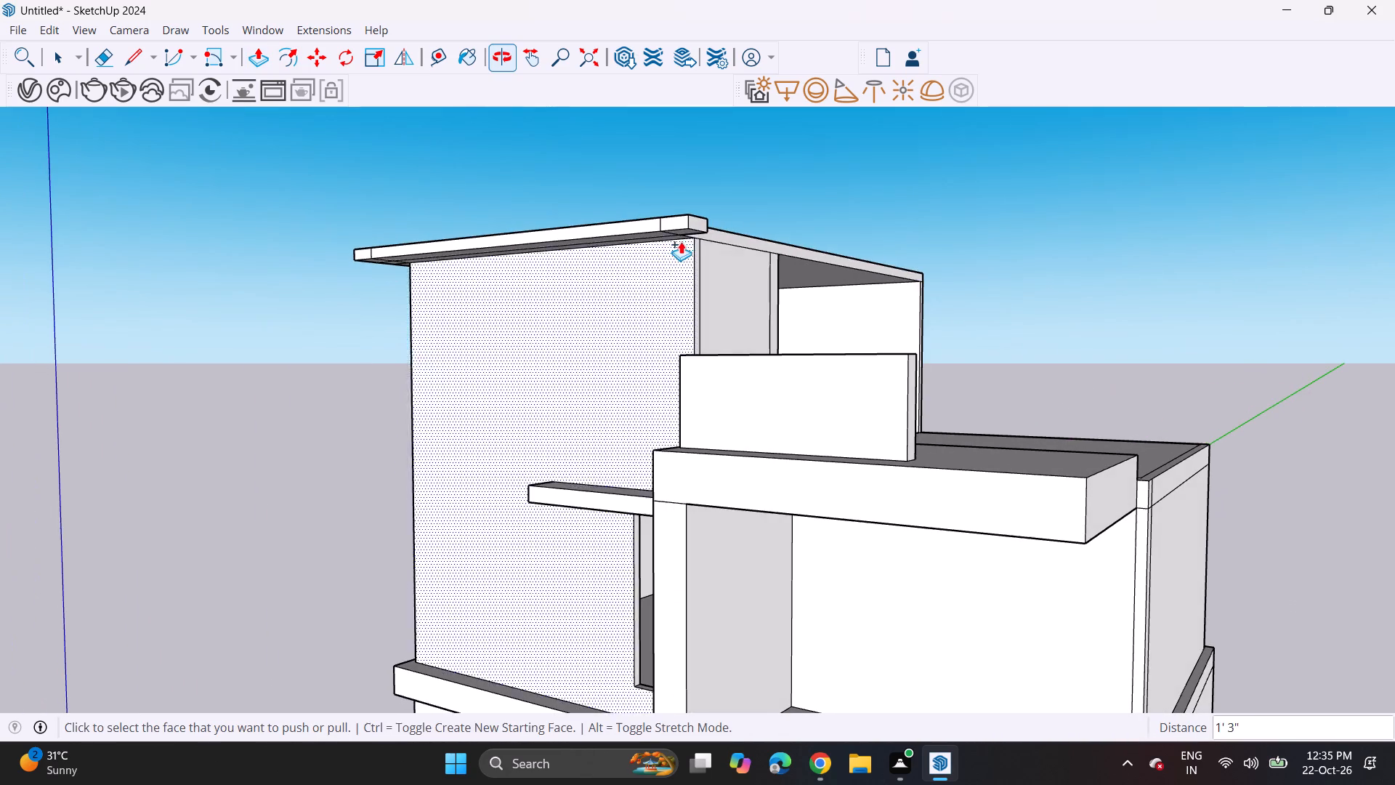
{"action": "left_click", "coordinate": [728, 233]}
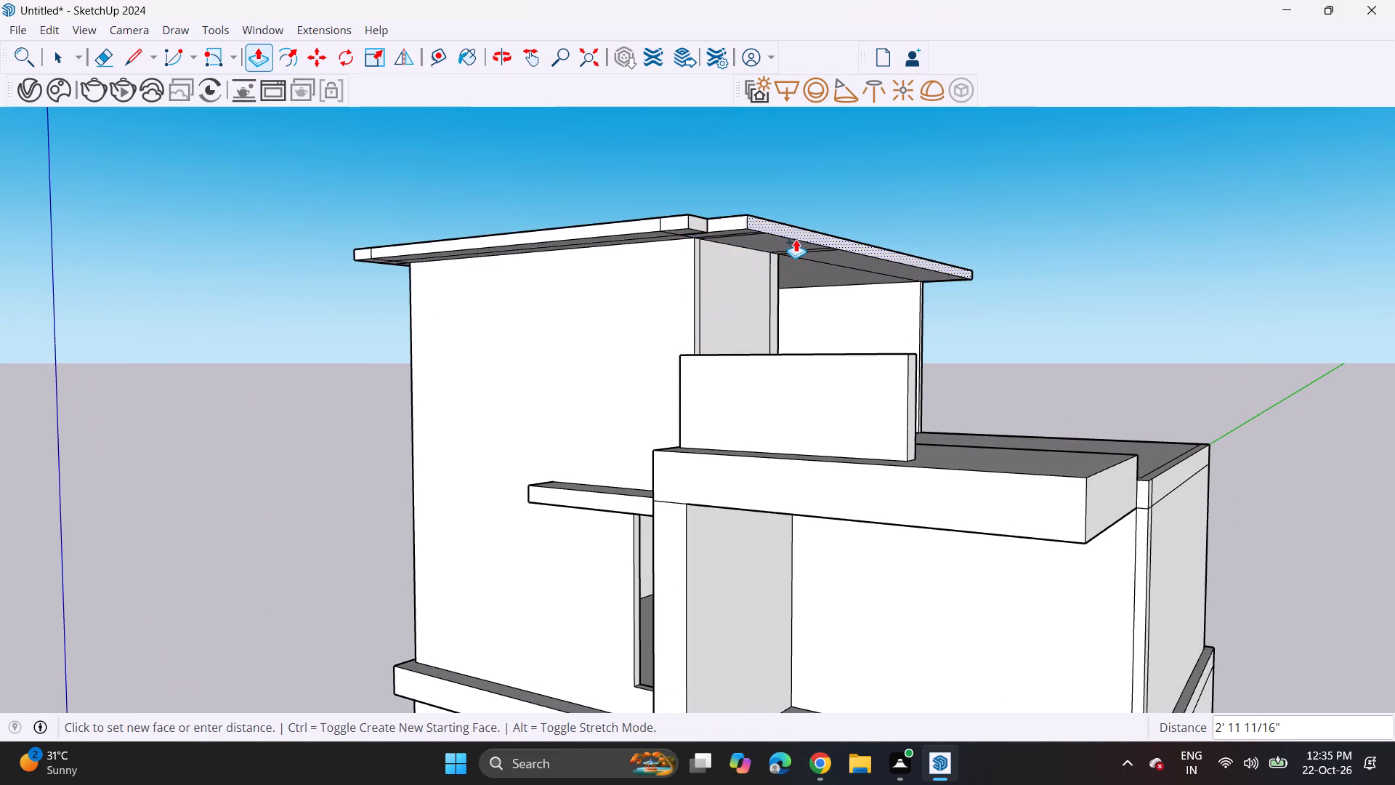
{"action": "left_click", "coordinate": [703, 219]}
Examine the roof slab's overhang from below and its proportions against the whole front elevation.
{"action": "middle_click_drag", "start_coordinate": [652, 413], "coordinate": [853, 283]}
{"action": "scroll", "coordinate": [806, 310], "scroll_direction": "up", "scroll_amount": 1}
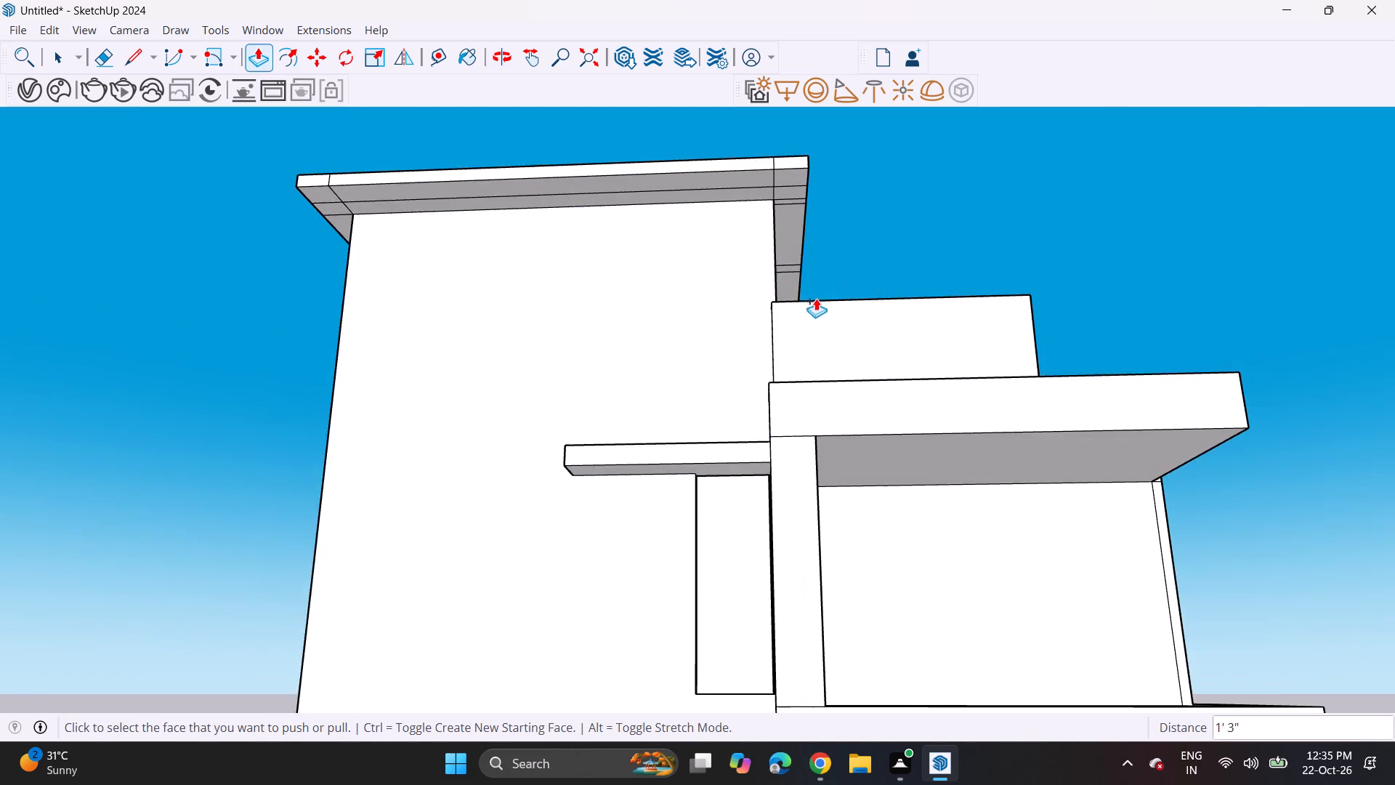
{"action": "scroll", "coordinate": [812, 300], "scroll_direction": "down", "scroll_amount": 6}
{"action": "middle_click_drag", "start_coordinate": [713, 438], "coordinate": [635, 404]}
{"action": "scroll", "coordinate": [580, 402], "scroll_direction": "down", "scroll_amount": 4}
{"action": "middle_click_drag", "start_coordinate": [565, 453], "coordinate": [476, 357]}
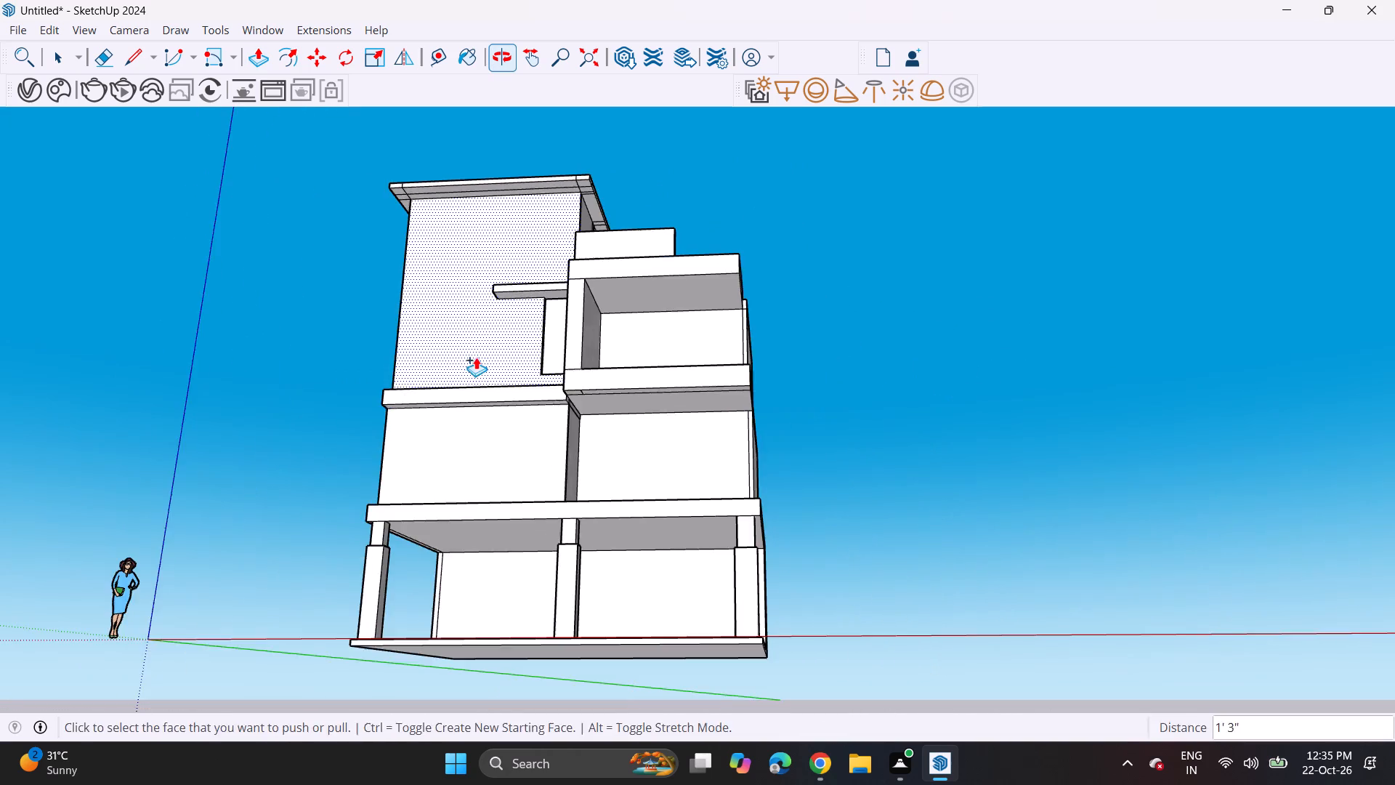
{"action": "middle_click_drag", "start_coordinate": [476, 357], "coordinate": [536, 414]}
{"action": "scroll", "coordinate": [472, 169], "scroll_direction": "up", "scroll_amount": 4}
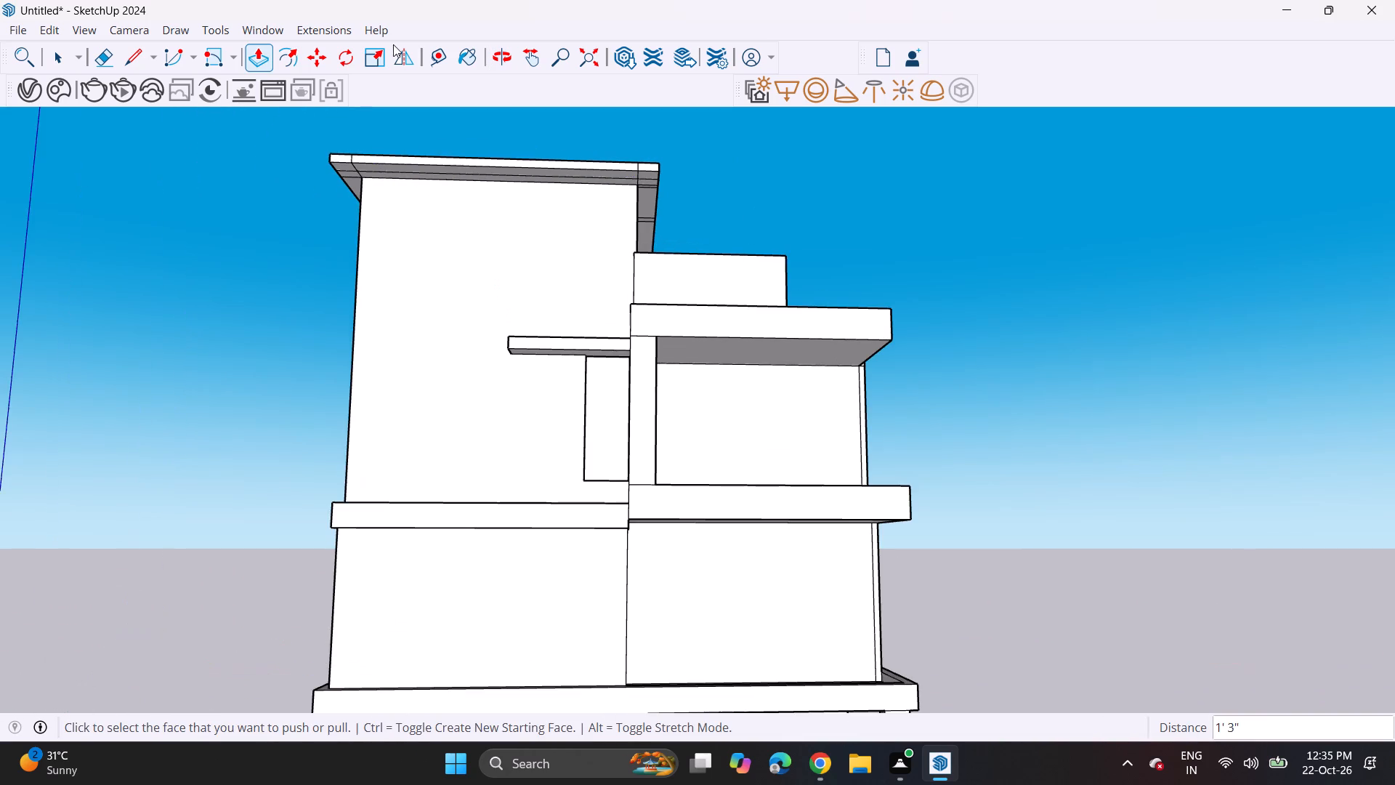
Pull the roof slab's front edge out a further 1' 1" or so, matching both corner pieces to it.
{"action": "scroll", "coordinate": [391, 40], "scroll_direction": "up", "scroll_amount": 2}
{"action": "scroll", "coordinate": [418, 154], "scroll_direction": "up", "scroll_amount": 9}
{"action": "left_click", "coordinate": [373, 167]}
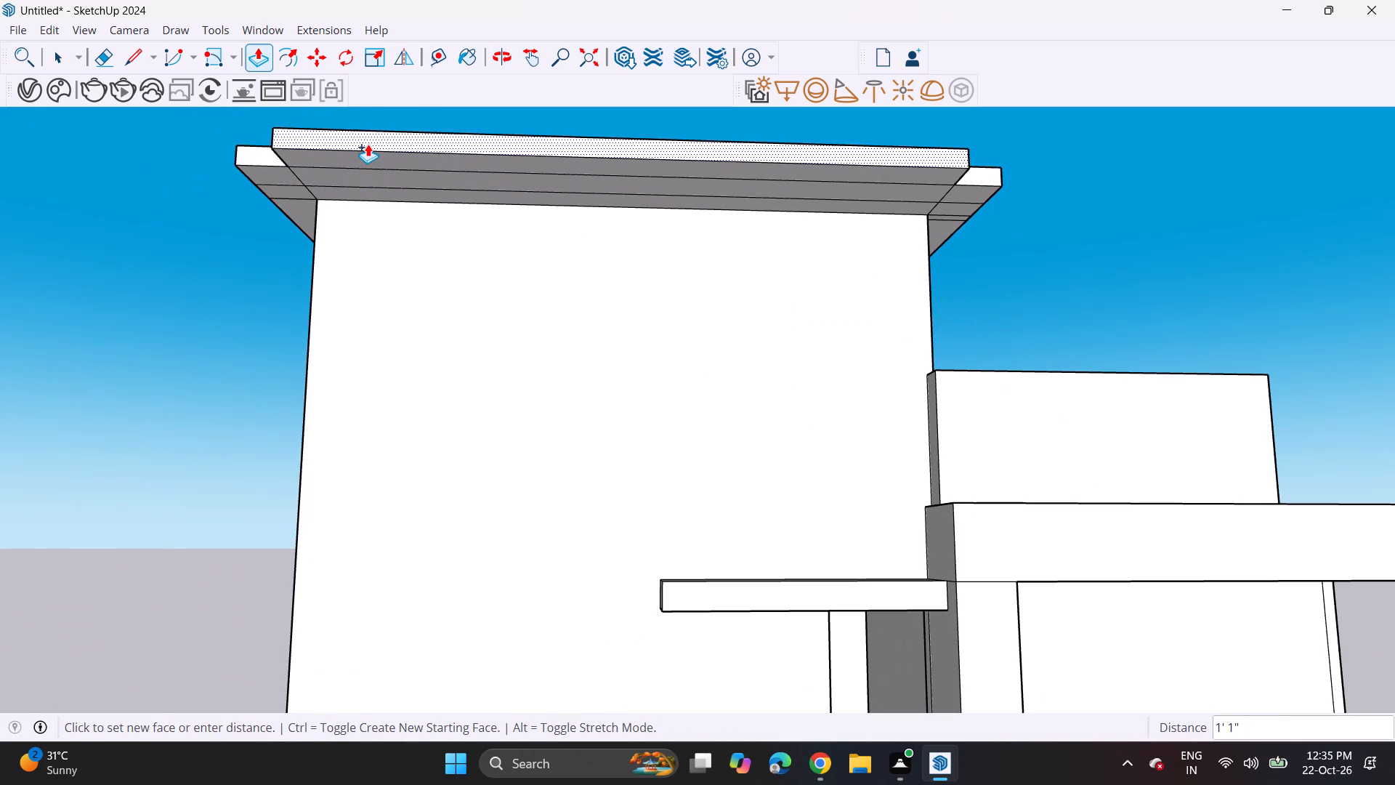
{"action": "left_click", "coordinate": [368, 142]}
{"action": "double_click", "coordinate": [262, 154]}
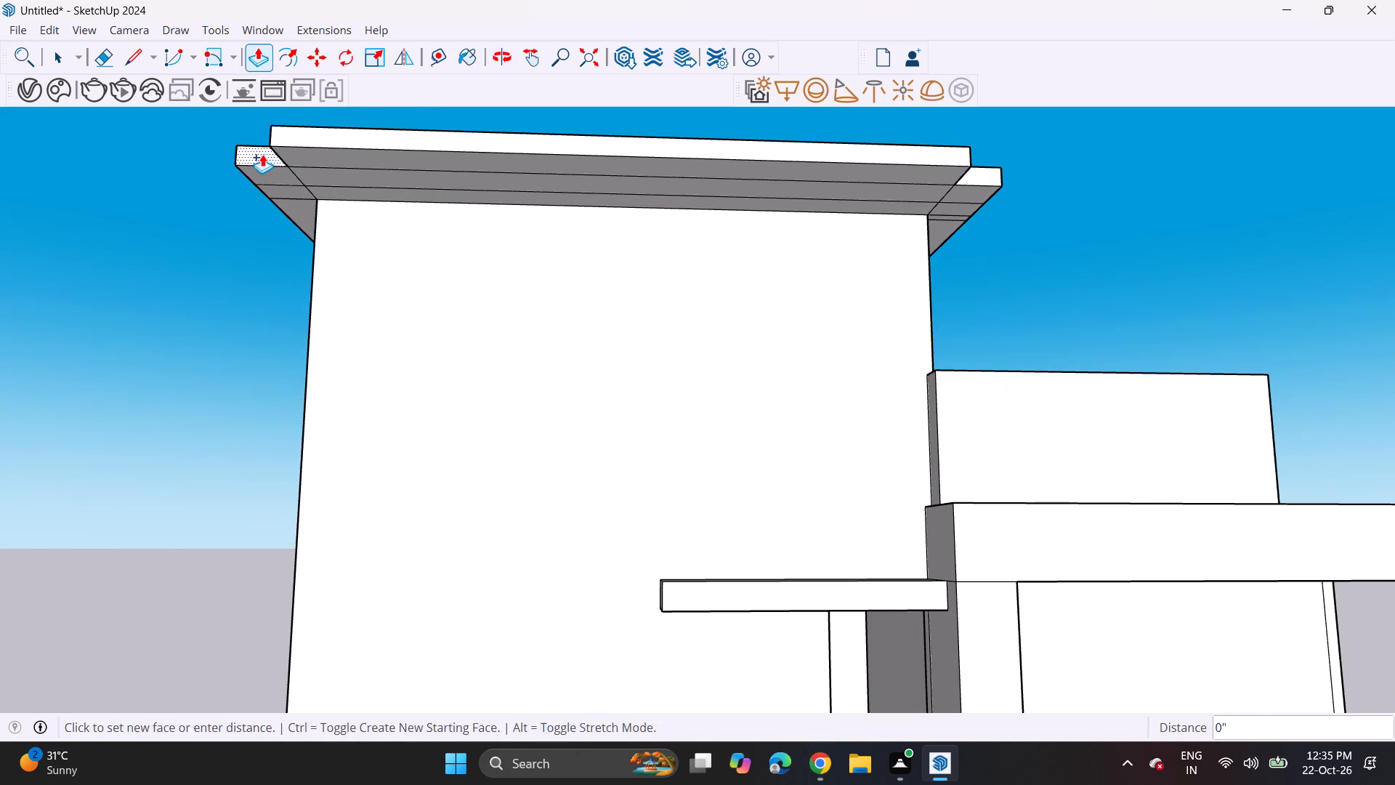
{"action": "double_click", "coordinate": [970, 177]}
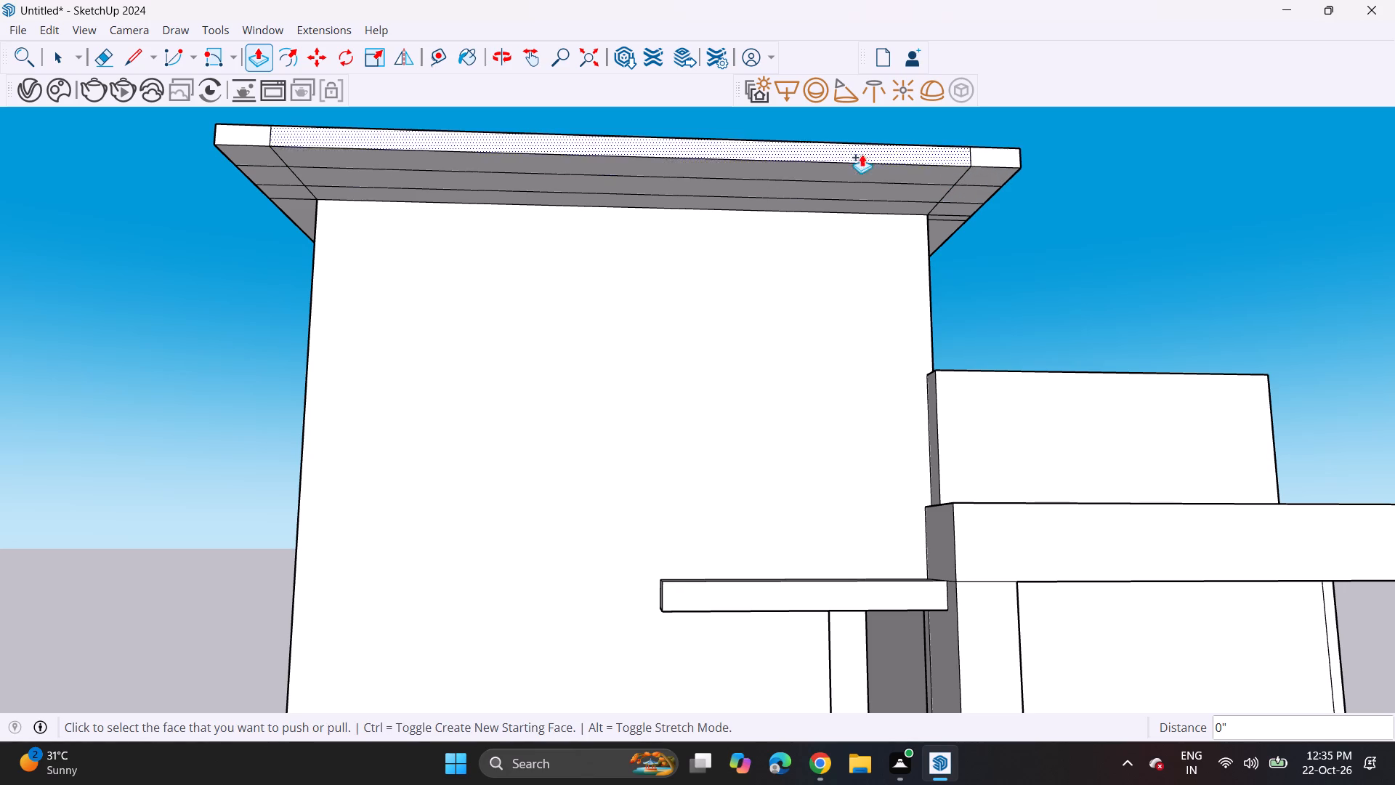
Pull the three right side faces of the roof slab out a further 10 3/16".
{"action": "middle_click_drag", "start_coordinate": [741, 221], "coordinate": [565, 238]}
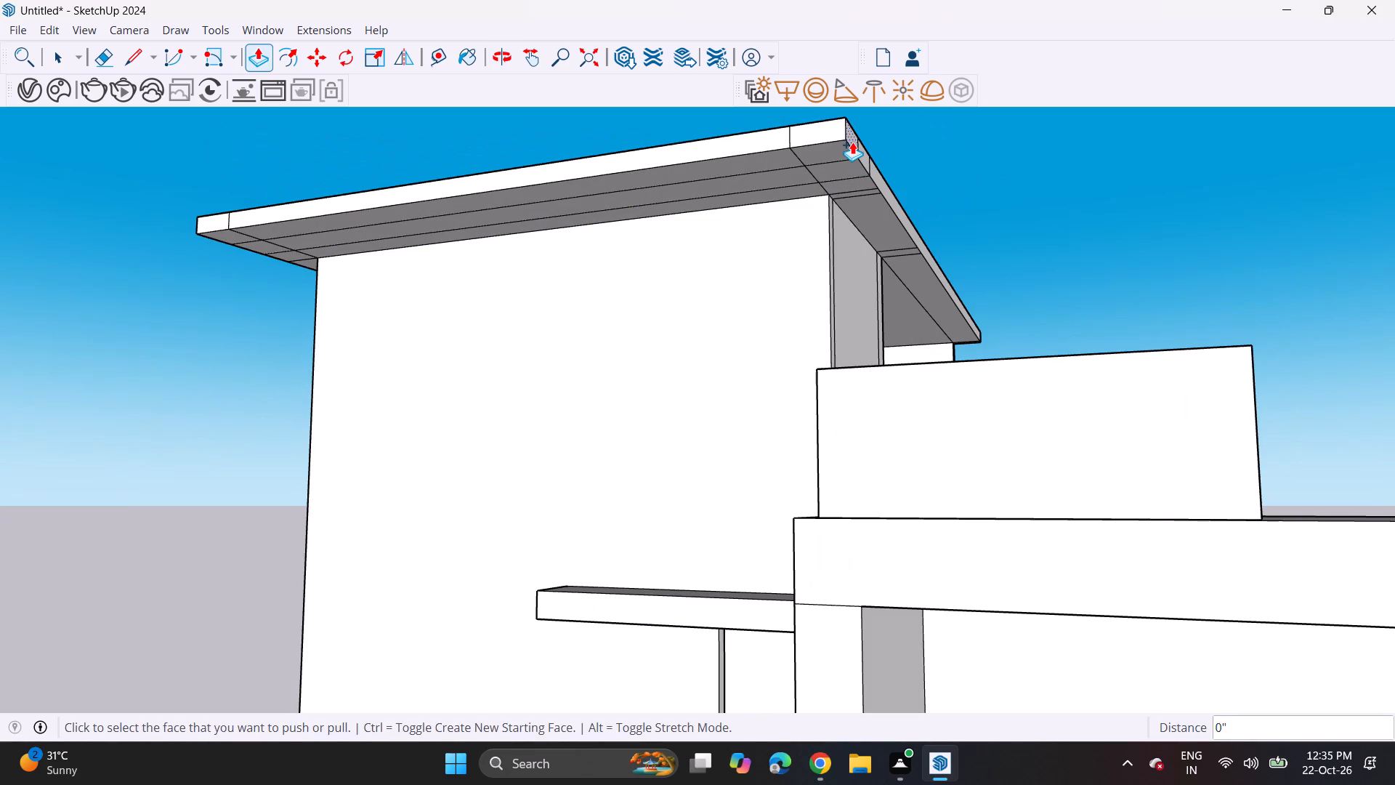
{"action": "left_click", "coordinate": [852, 142]}
{"action": "left_click", "coordinate": [891, 154]}
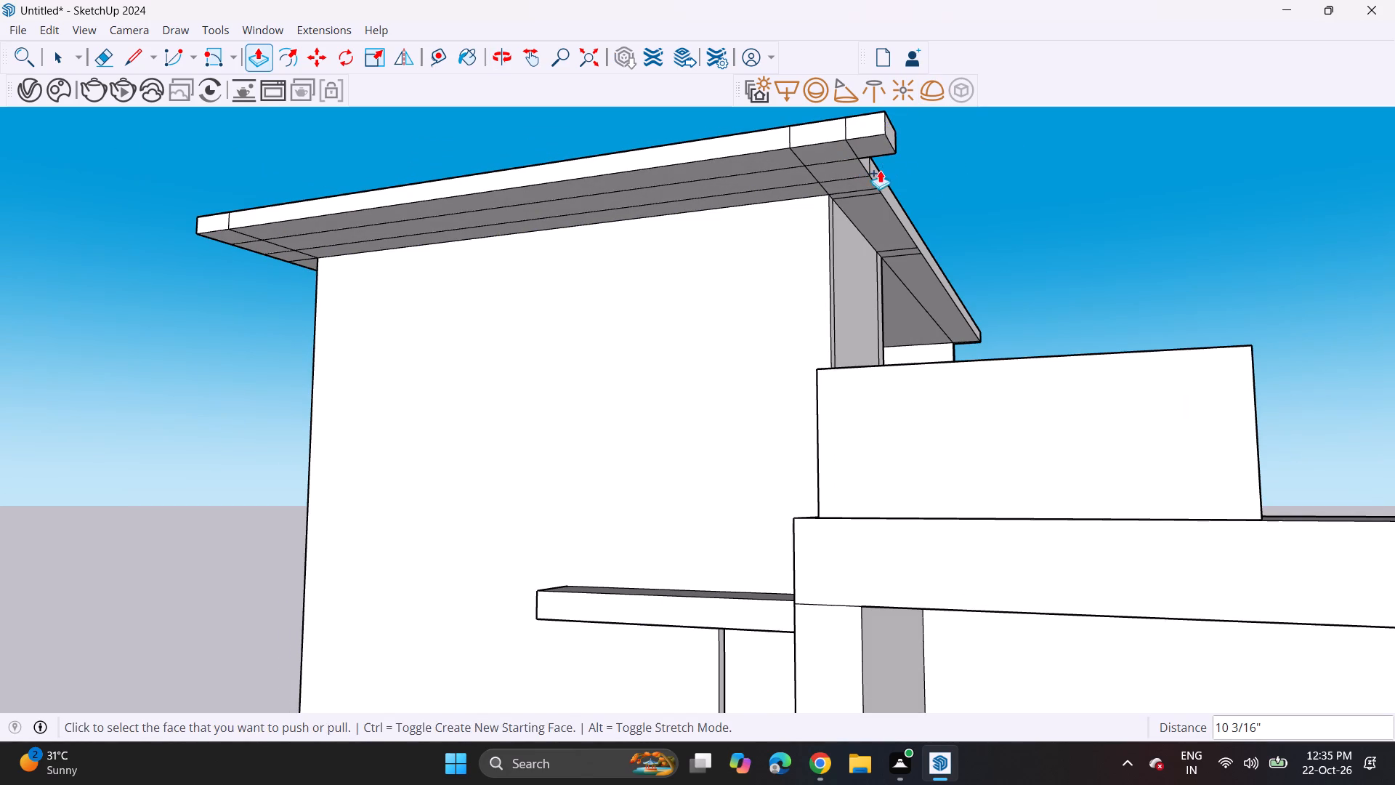
{"action": "double_click", "coordinate": [868, 164]}
{"action": "double_click", "coordinate": [880, 177]}
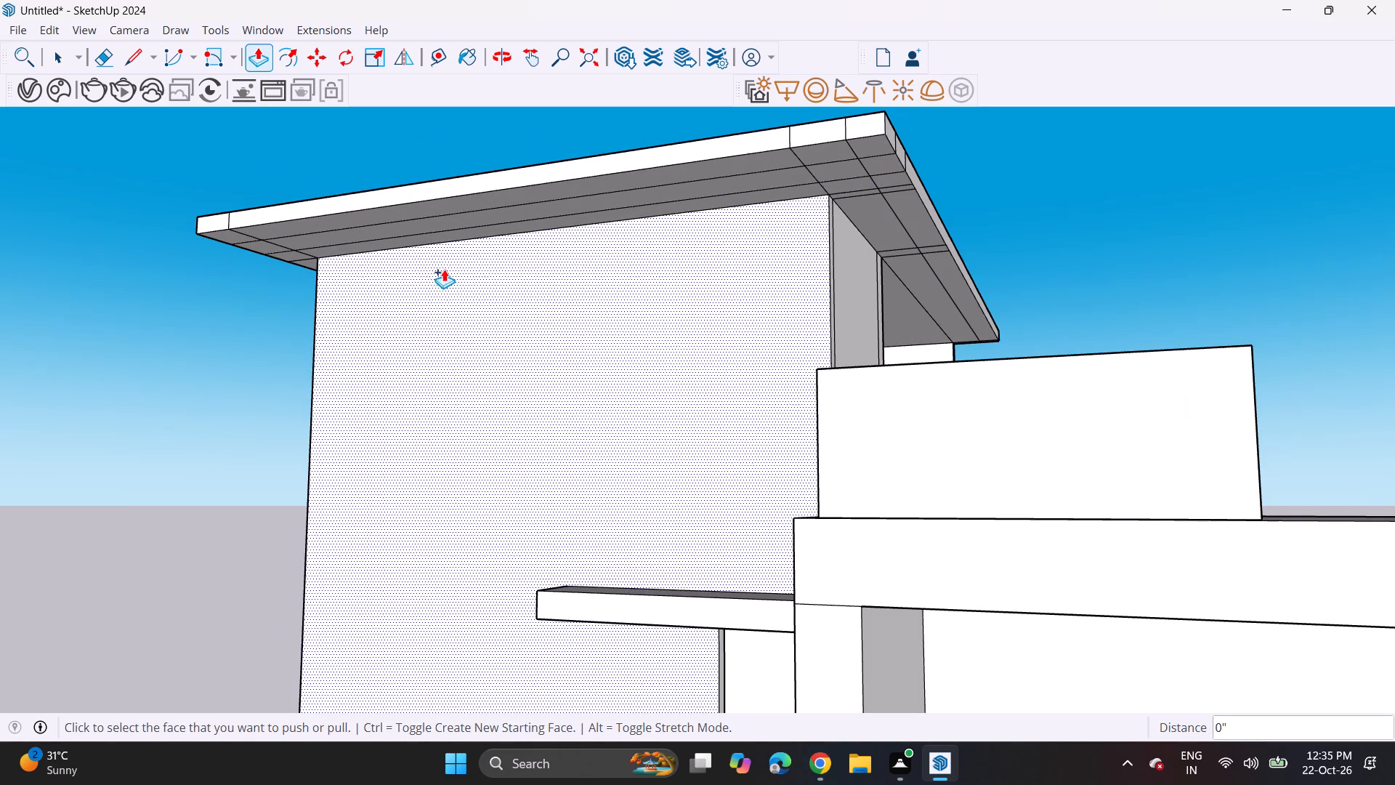
Pull the three left side faces of the roof slab out by the same 10 3/16".
{"action": "middle_click_drag", "start_coordinate": [429, 262], "coordinate": [776, 238]}
{"action": "middle_click_drag", "start_coordinate": [458, 242], "coordinate": [516, 381], "text": "shift"}
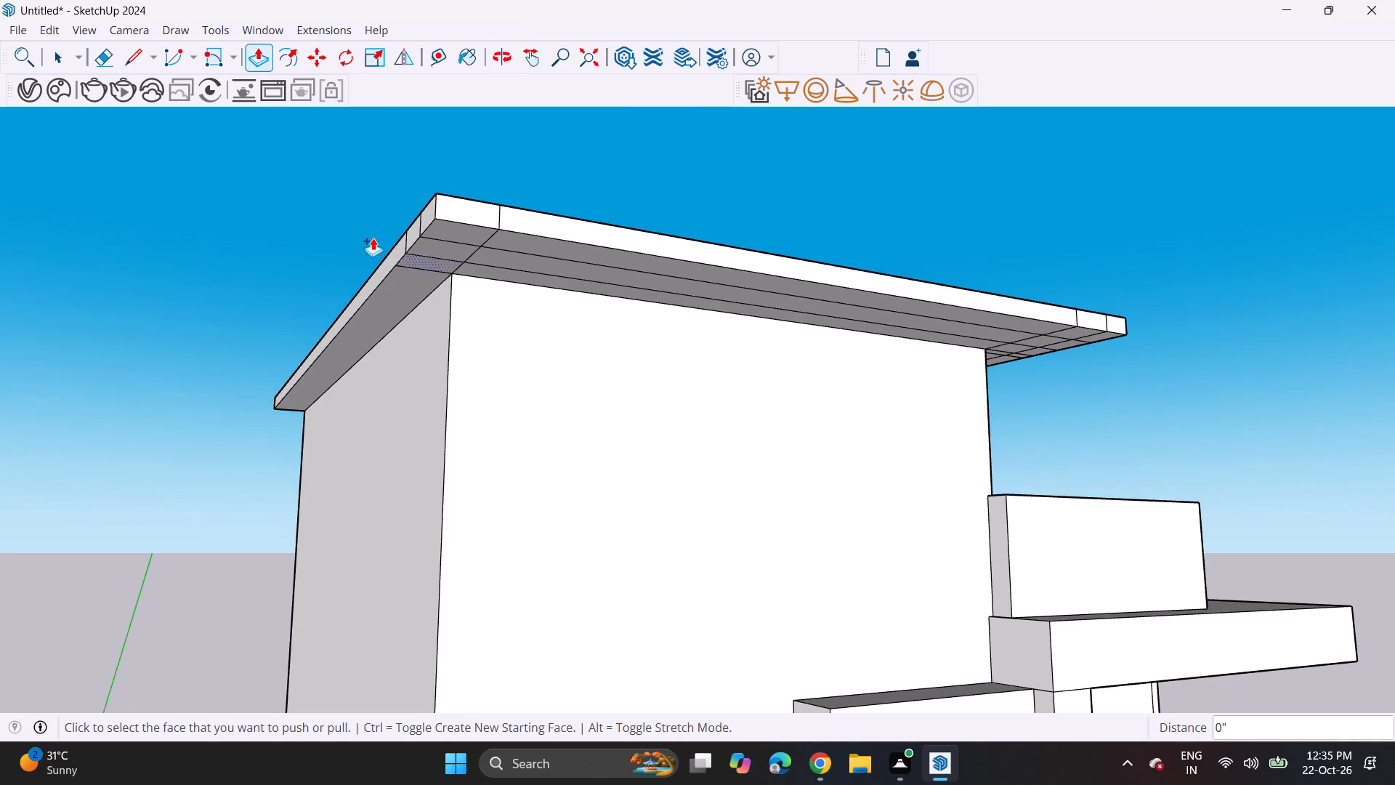
{"action": "double_click", "coordinate": [388, 267]}
{"action": "double_click", "coordinate": [413, 244]}
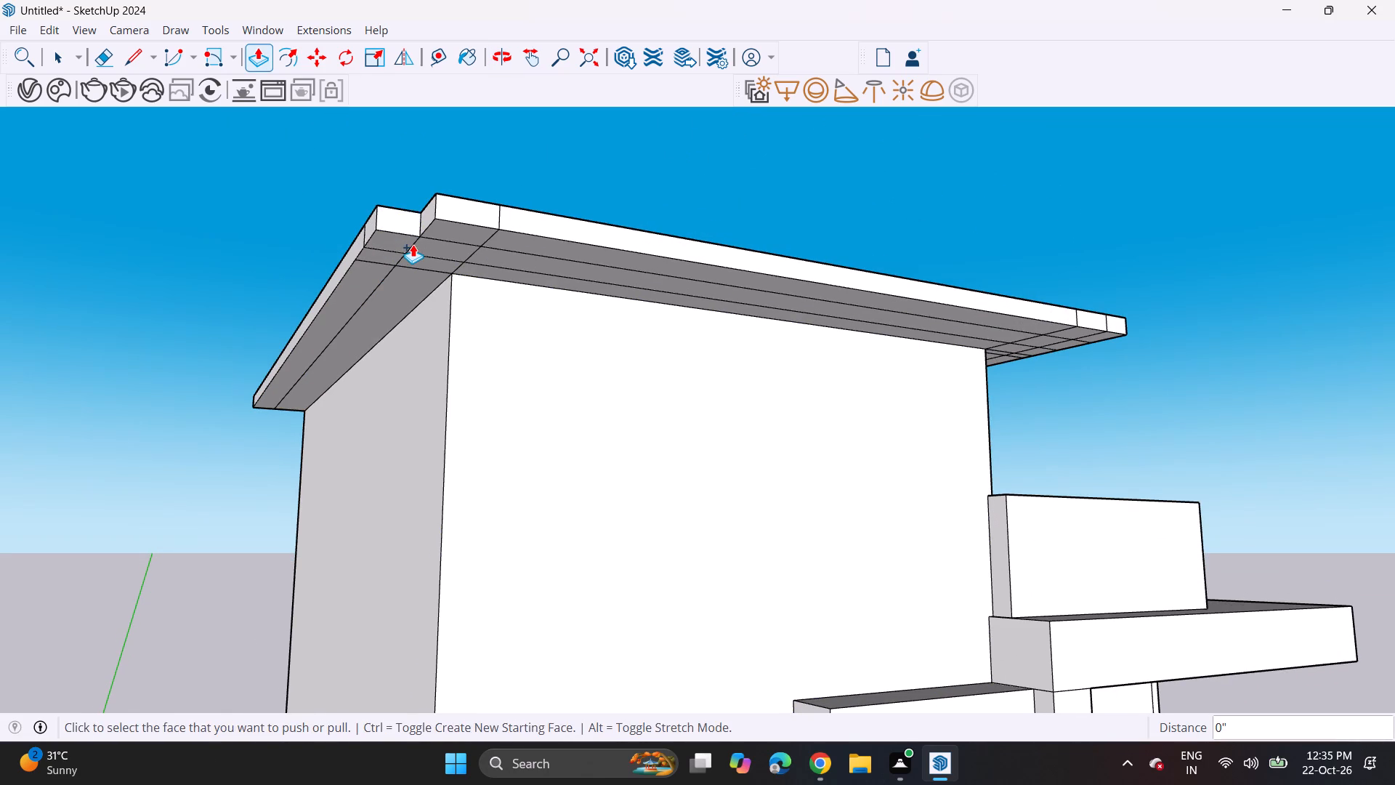
{"action": "double_click", "coordinate": [421, 224]}
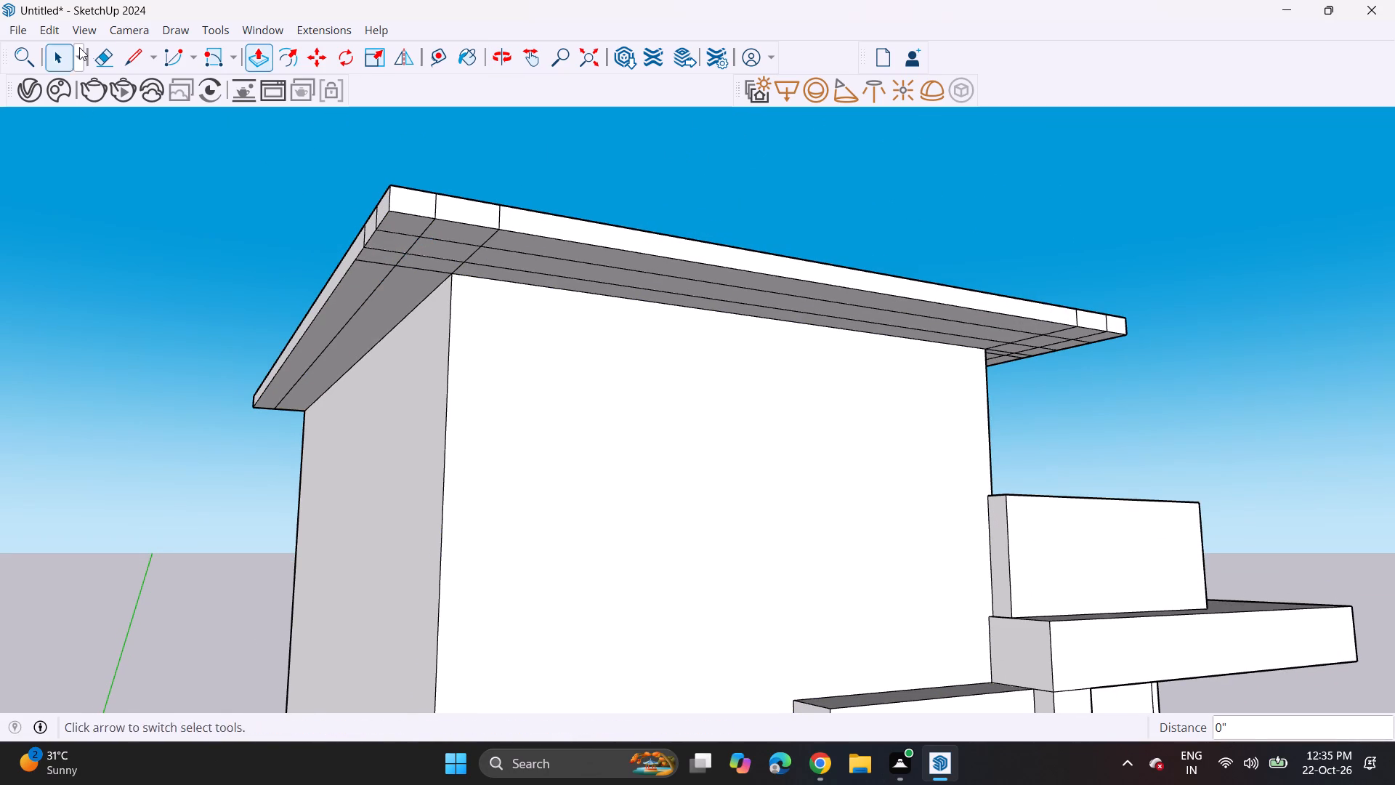
Erase the leftover seam lines on the roof slab's underside at the left front corner and along the left overhang.
{"action": "left_click", "coordinate": [107, 55]}
{"action": "left_click_drag", "start_coordinate": [403, 228], "coordinate": [385, 262]}
{"action": "left_click", "coordinate": [381, 267]}
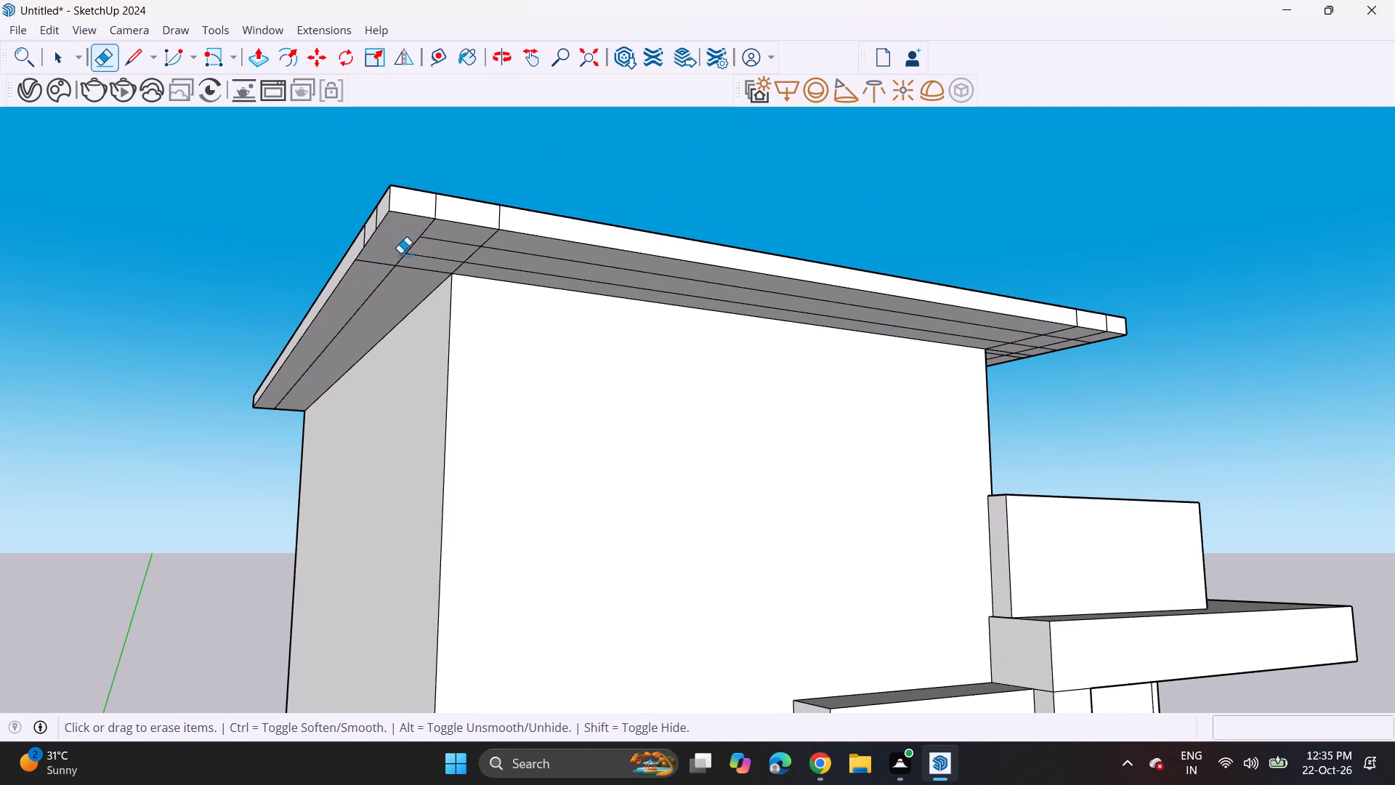
{"action": "left_click_drag", "start_coordinate": [404, 244], "coordinate": [377, 275]}
{"action": "left_click_drag", "start_coordinate": [395, 252], "coordinate": [397, 265]}
{"action": "left_click_drag", "start_coordinate": [411, 249], "coordinate": [412, 262]}
{"action": "left_click_drag", "start_coordinate": [422, 241], "coordinate": [421, 248]}
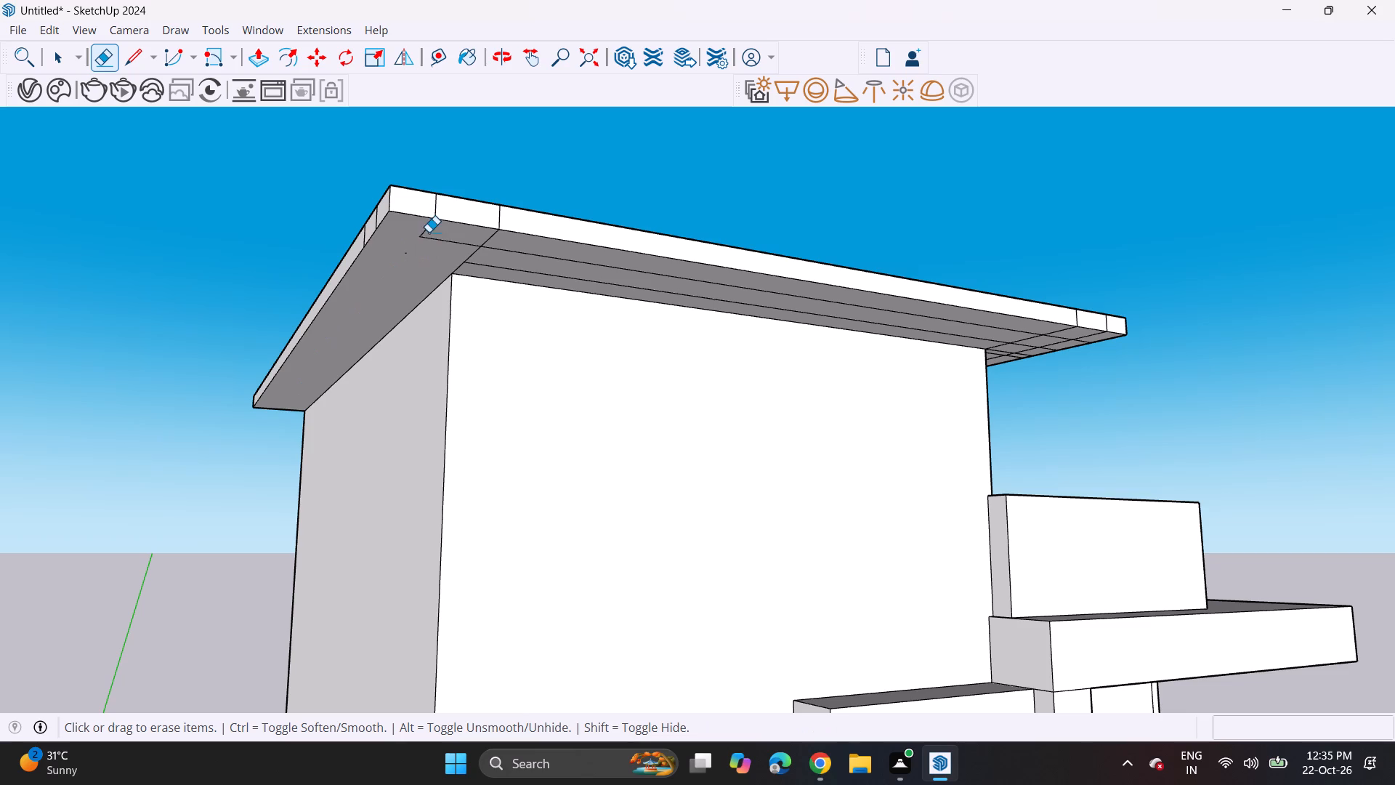
{"action": "left_click_drag", "start_coordinate": [429, 232], "coordinate": [419, 251]}
{"action": "left_click_drag", "start_coordinate": [417, 225], "coordinate": [416, 244]}
{"action": "left_click_drag", "start_coordinate": [410, 243], "coordinate": [389, 273]}
Erase the two vertical seams near the left end of the slab's front edge and the long seams under the front overhang.
{"action": "left_click", "coordinate": [437, 208]}
{"action": "left_click_drag", "start_coordinate": [490, 214], "coordinate": [511, 217]}
{"action": "left_click_drag", "start_coordinate": [482, 251], "coordinate": [494, 246]}
{"action": "left_click", "coordinate": [493, 241]}
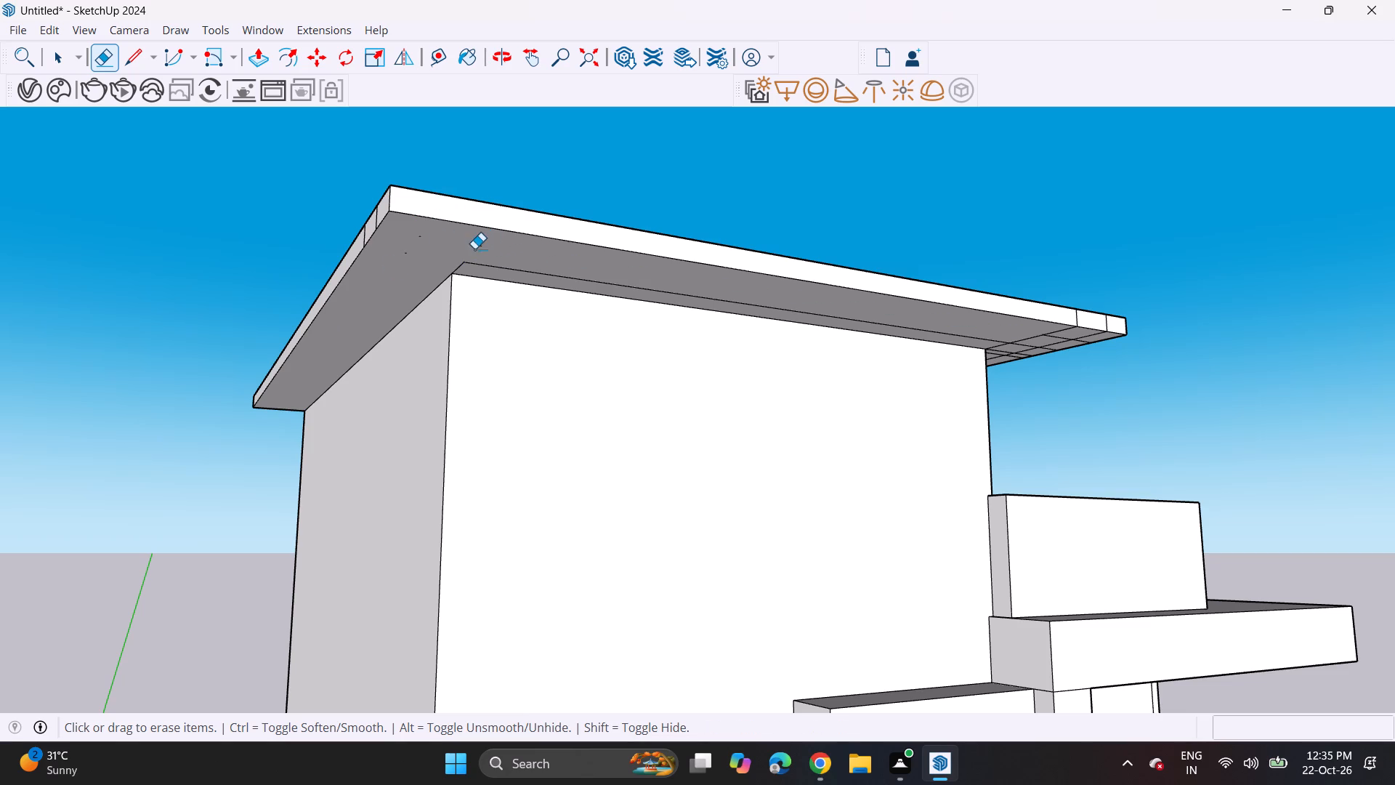
{"action": "left_click", "coordinate": [471, 260]}
{"action": "left_click", "coordinate": [467, 261]}
Erase the outer seam lines on the roof slab's underside at the right front corner.
{"action": "middle_click_drag", "start_coordinate": [717, 246], "coordinate": [366, 247]}
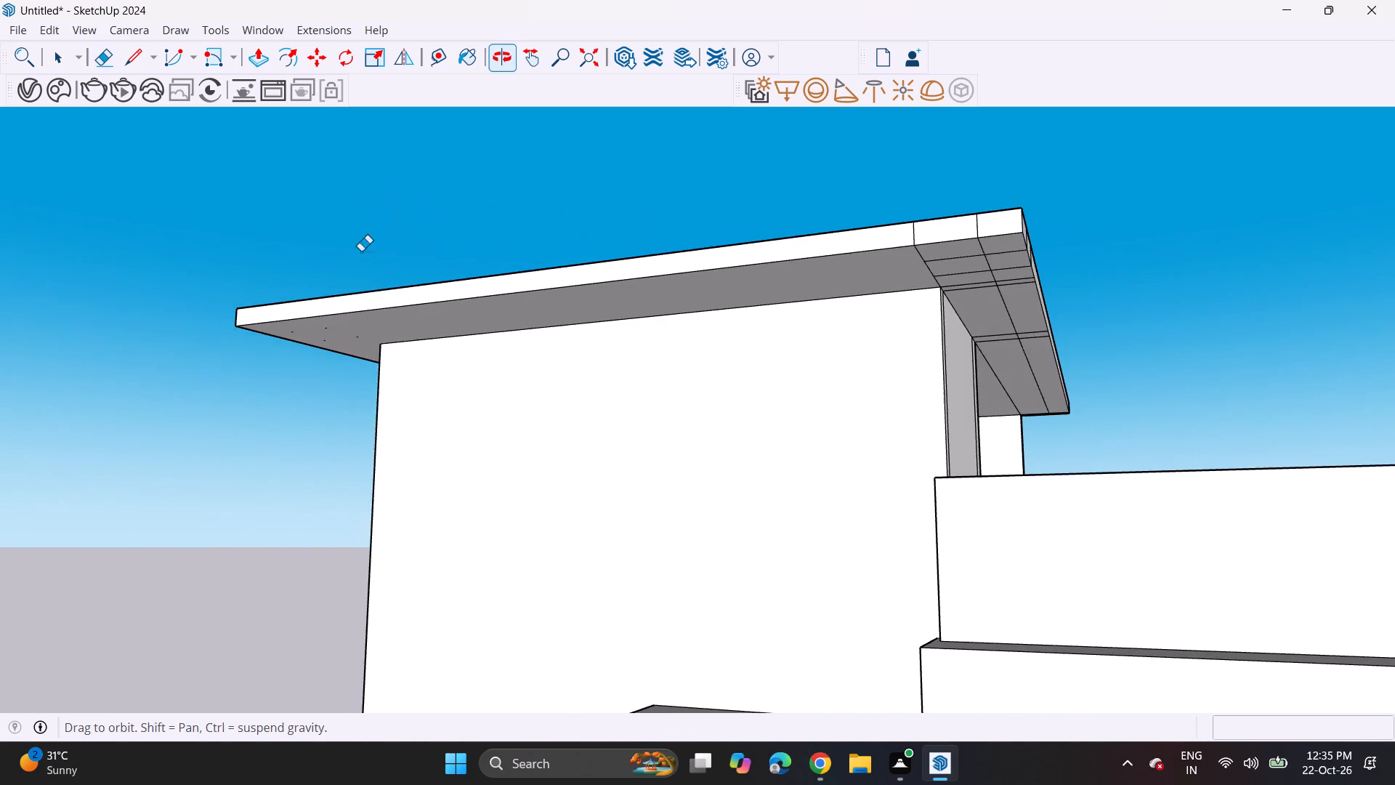
{"action": "middle_click_drag", "start_coordinate": [658, 292], "coordinate": [405, 293], "text": "shift"}
{"action": "scroll", "coordinate": [732, 240], "scroll_direction": "up", "scroll_amount": 1}
{"action": "middle_click_drag", "start_coordinate": [732, 240], "coordinate": [786, 214]}
{"action": "scroll", "coordinate": [711, 243], "scroll_direction": "up", "scroll_amount": 3}
{"action": "left_click_drag", "start_coordinate": [711, 243], "coordinate": [712, 243]}
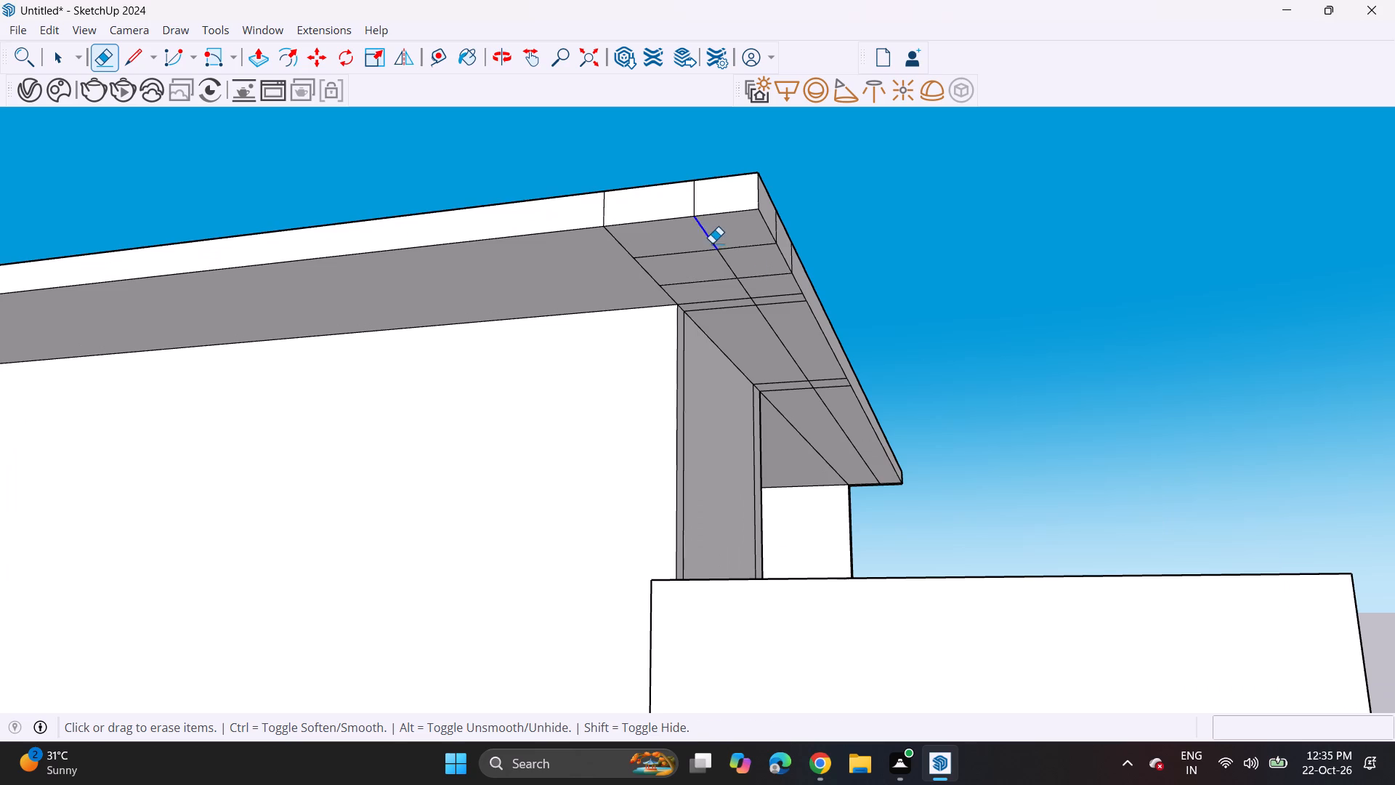
{"action": "left_click_drag", "start_coordinate": [712, 243], "coordinate": [753, 280]}
{"action": "left_click_drag", "start_coordinate": [720, 247], "coordinate": [682, 267]}
{"action": "left_click_drag", "start_coordinate": [658, 257], "coordinate": [625, 266]}
{"action": "left_click_drag", "start_coordinate": [615, 252], "coordinate": [610, 260]}
{"action": "left_click_drag", "start_coordinate": [615, 239], "coordinate": [602, 263]}
Erase the remaining underside seams of the slab around the tower wall's right front corner.
{"action": "middle_click_drag", "start_coordinate": [638, 256], "coordinate": [716, 270]}
{"action": "left_click_drag", "start_coordinate": [724, 282], "coordinate": [722, 323]}
{"action": "left_click_drag", "start_coordinate": [716, 276], "coordinate": [716, 299]}
{"action": "left_click", "coordinate": [666, 286]}
{"action": "left_click", "coordinate": [678, 285]}
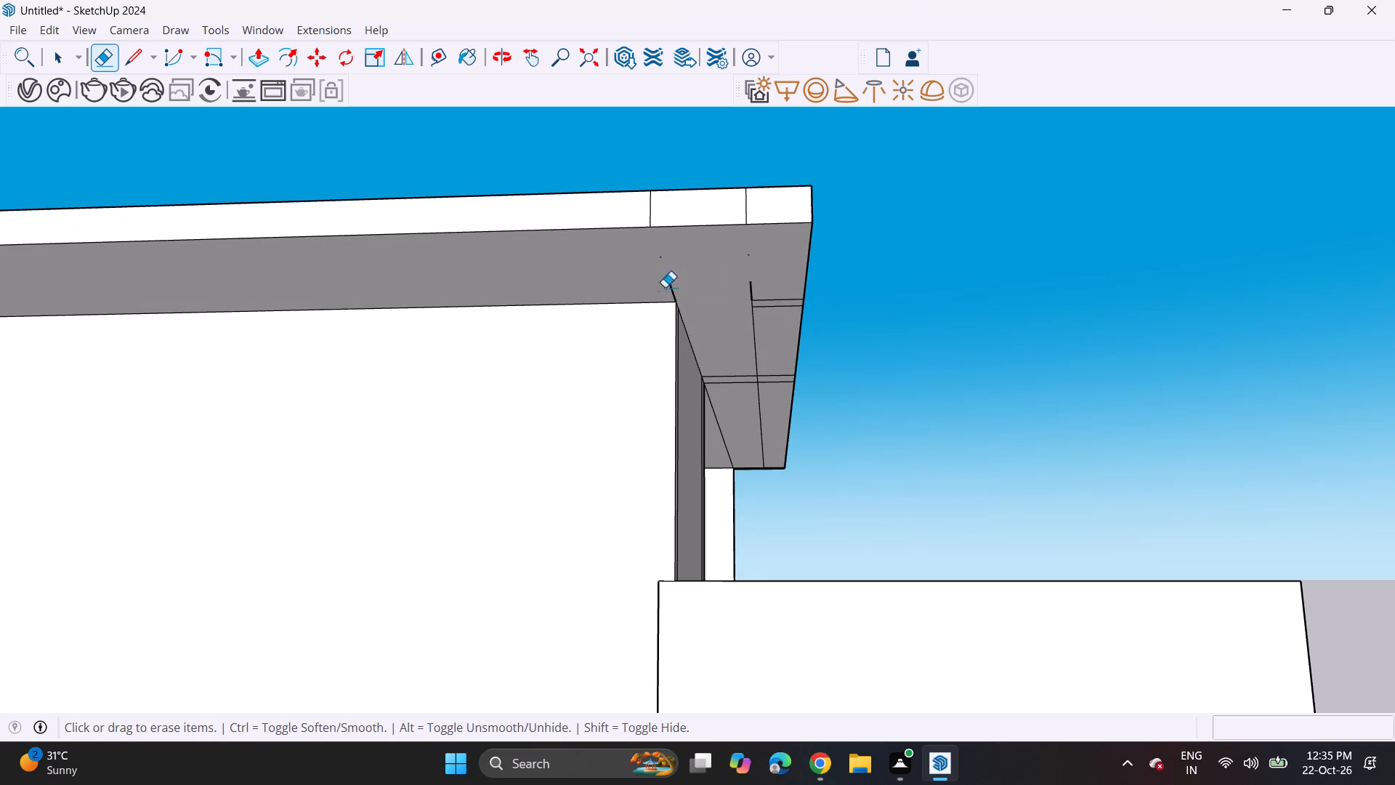
{"action": "left_click", "coordinate": [658, 289]}
{"action": "left_click_drag", "start_coordinate": [689, 284], "coordinate": [703, 281]}
{"action": "left_click_drag", "start_coordinate": [675, 285], "coordinate": [655, 289]}
Erase the lengthwise seam and the cross lines on the slab's underside along the right overhang.
{"action": "left_click_drag", "start_coordinate": [769, 276], "coordinate": [758, 310]}
{"action": "left_click_drag", "start_coordinate": [754, 271], "coordinate": [754, 293]}
{"action": "left_click_drag", "start_coordinate": [751, 289], "coordinate": [748, 305]}
{"action": "left_click_drag", "start_coordinate": [759, 329], "coordinate": [759, 361]}
{"action": "left_click_drag", "start_coordinate": [749, 353], "coordinate": [743, 385]}
{"action": "left_click_drag", "start_coordinate": [741, 377], "coordinate": [740, 388]}
{"action": "left_click_drag", "start_coordinate": [761, 355], "coordinate": [756, 385]}
{"action": "left_click_drag", "start_coordinate": [756, 378], "coordinate": [758, 401]}
{"action": "left_click_drag", "start_coordinate": [759, 401], "coordinate": [744, 421]}
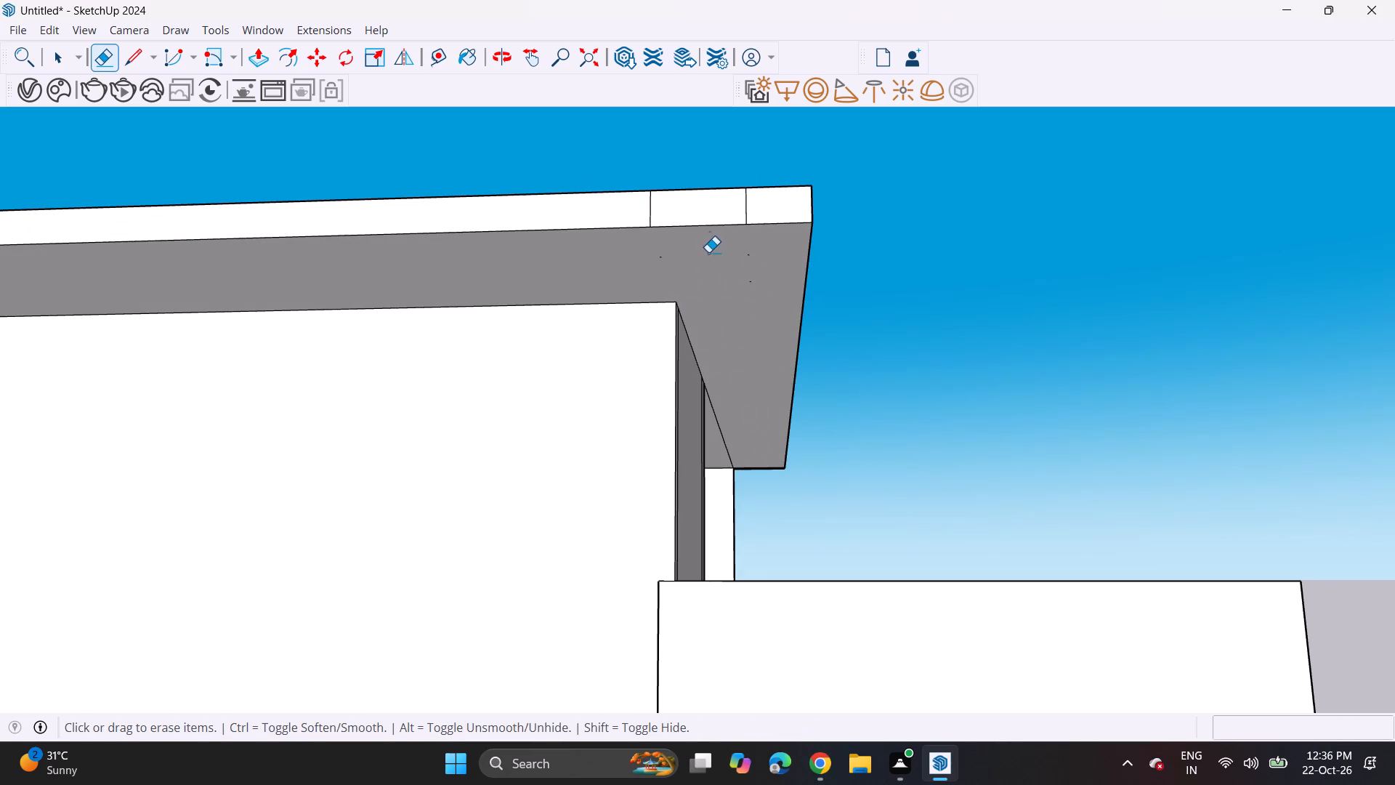
Erase the two vertical seams near the right end of the roof slab's front edge.
{"action": "left_click_drag", "start_coordinate": [645, 209], "coordinate": [683, 212]}
{"action": "left_click_drag", "start_coordinate": [715, 214], "coordinate": [756, 211]}
{"action": "scroll", "coordinate": [674, 316], "scroll_direction": "down", "scroll_amount": 3}
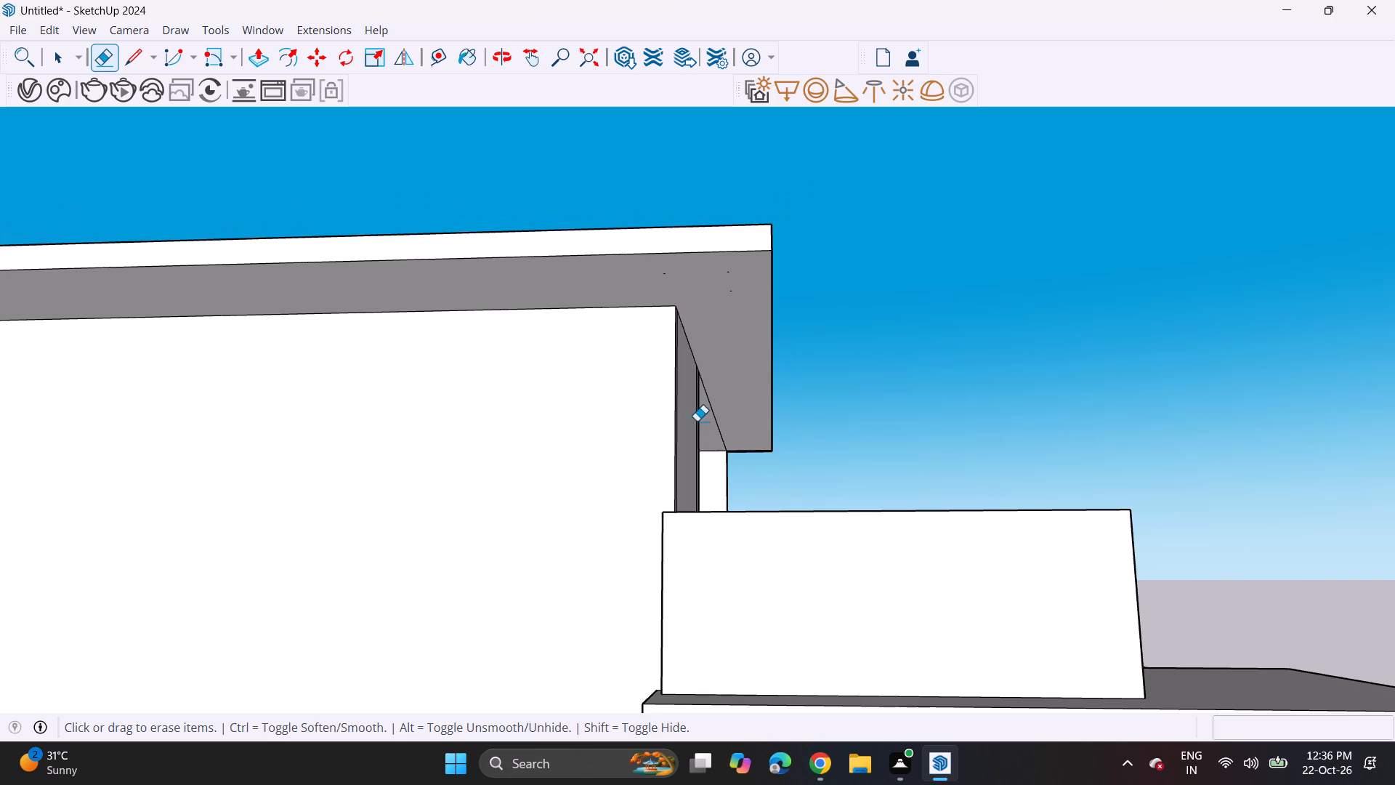
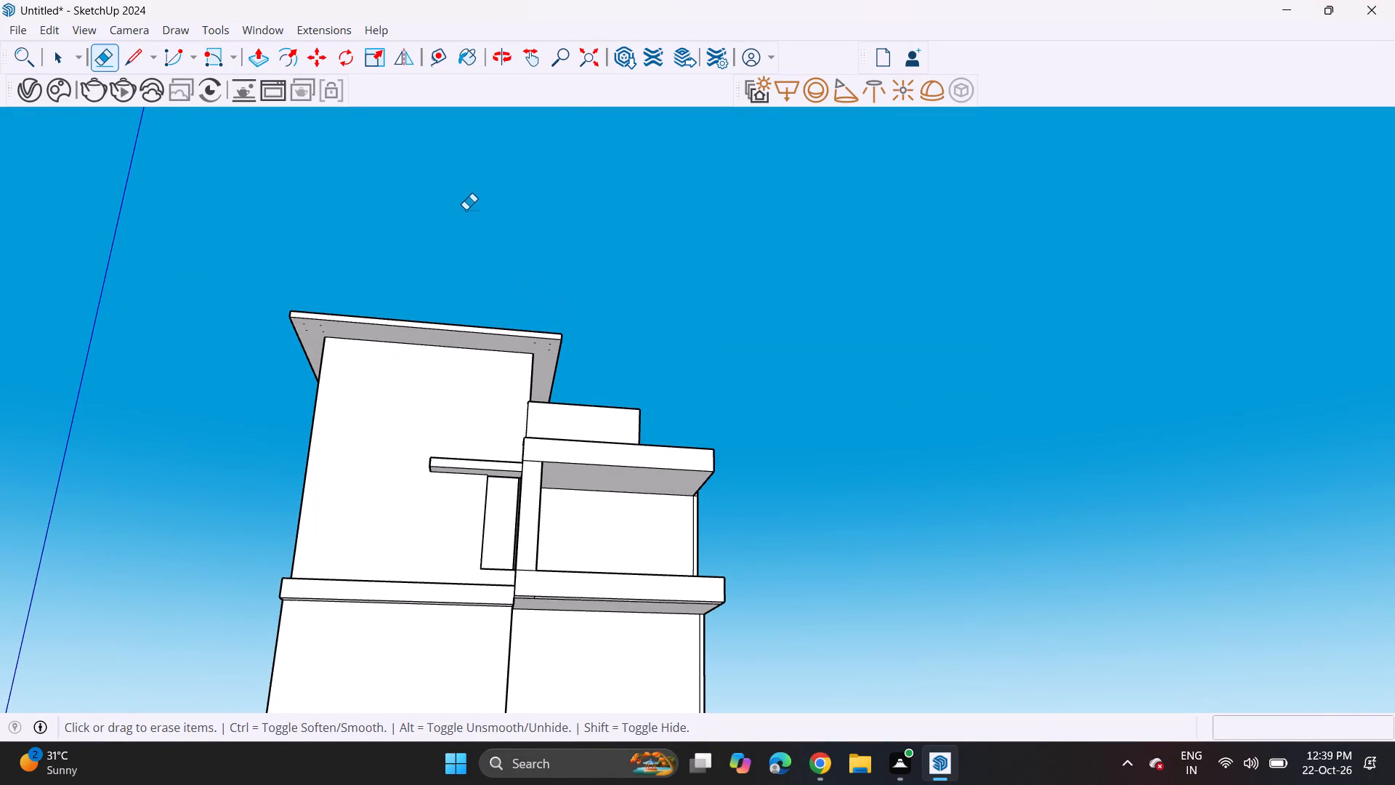
Erase the leftover edge specks on the roof slab's underside at the right front corner.
{"action": "scroll", "coordinate": [464, 225], "scroll_direction": "down", "scroll_amount": 3}
{"action": "scroll", "coordinate": [567, 580], "scroll_direction": "down", "scroll_amount": 4}
{"action": "middle_click_drag", "start_coordinate": [576, 570], "coordinate": [547, 460], "text": "shift"}
{"action": "scroll", "coordinate": [518, 265], "scroll_direction": "up", "scroll_amount": 8}
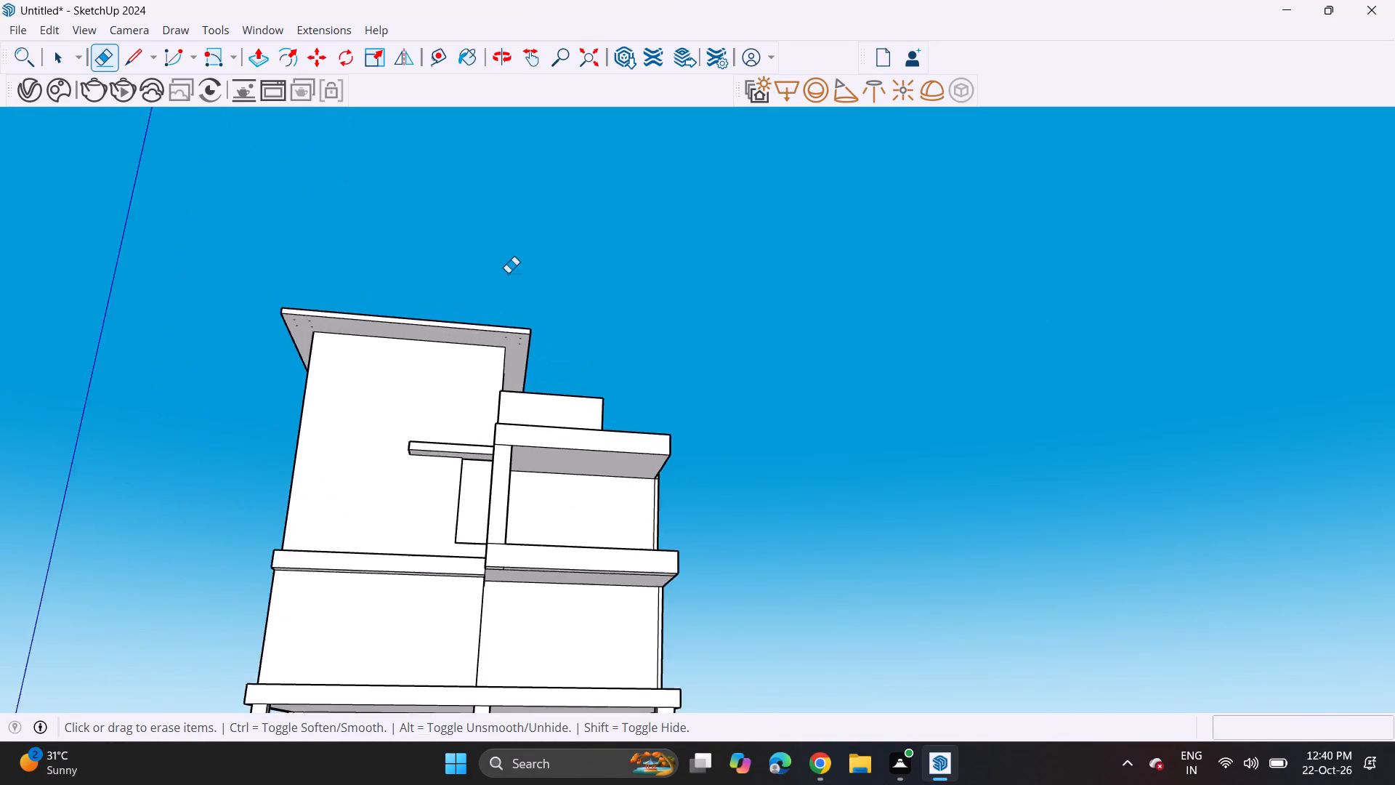
{"action": "scroll", "coordinate": [517, 313], "scroll_direction": "up", "scroll_amount": 13}
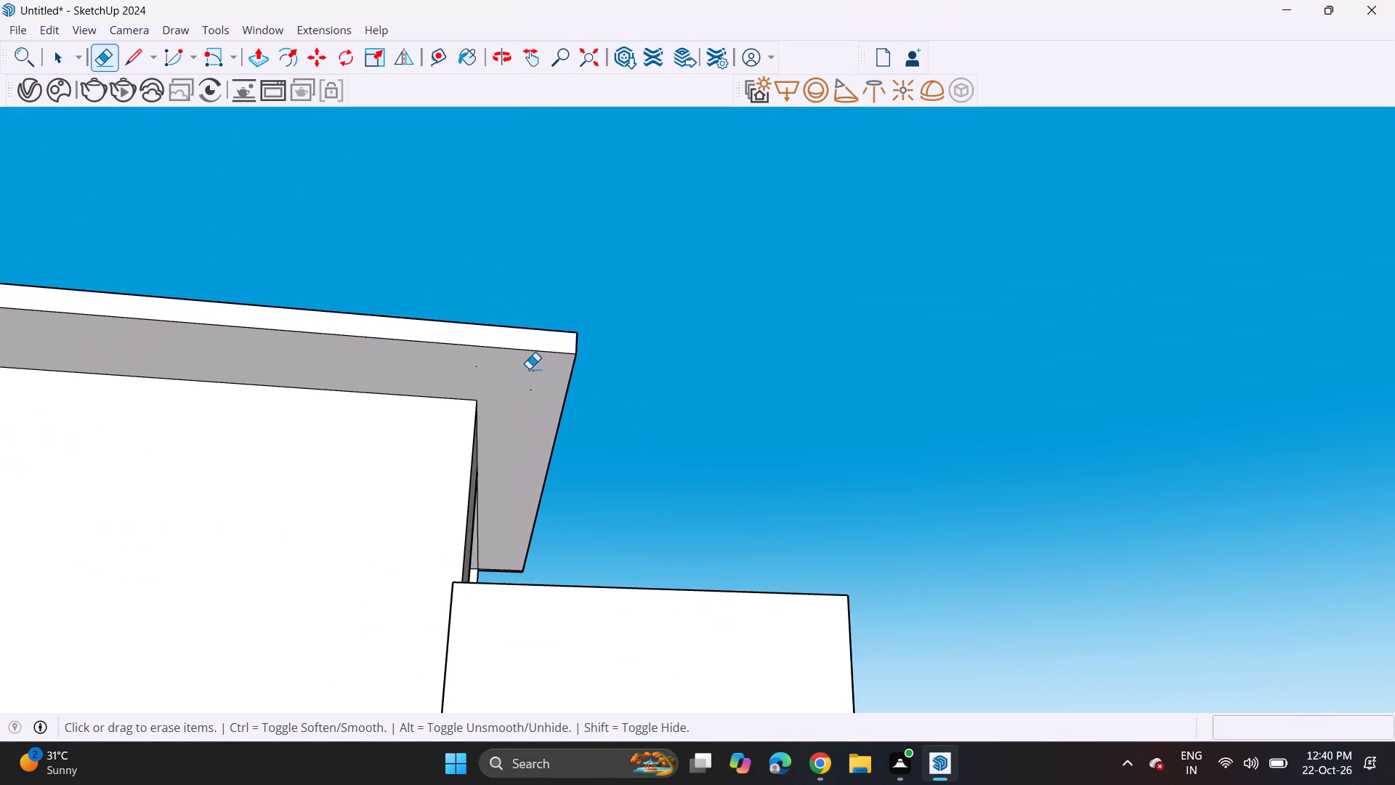
{"action": "left_click_drag", "start_coordinate": [533, 374], "coordinate": [537, 390]}
{"action": "left_click", "coordinate": [533, 387]}
{"action": "left_click_drag", "start_coordinate": [480, 371], "coordinate": [474, 368]}
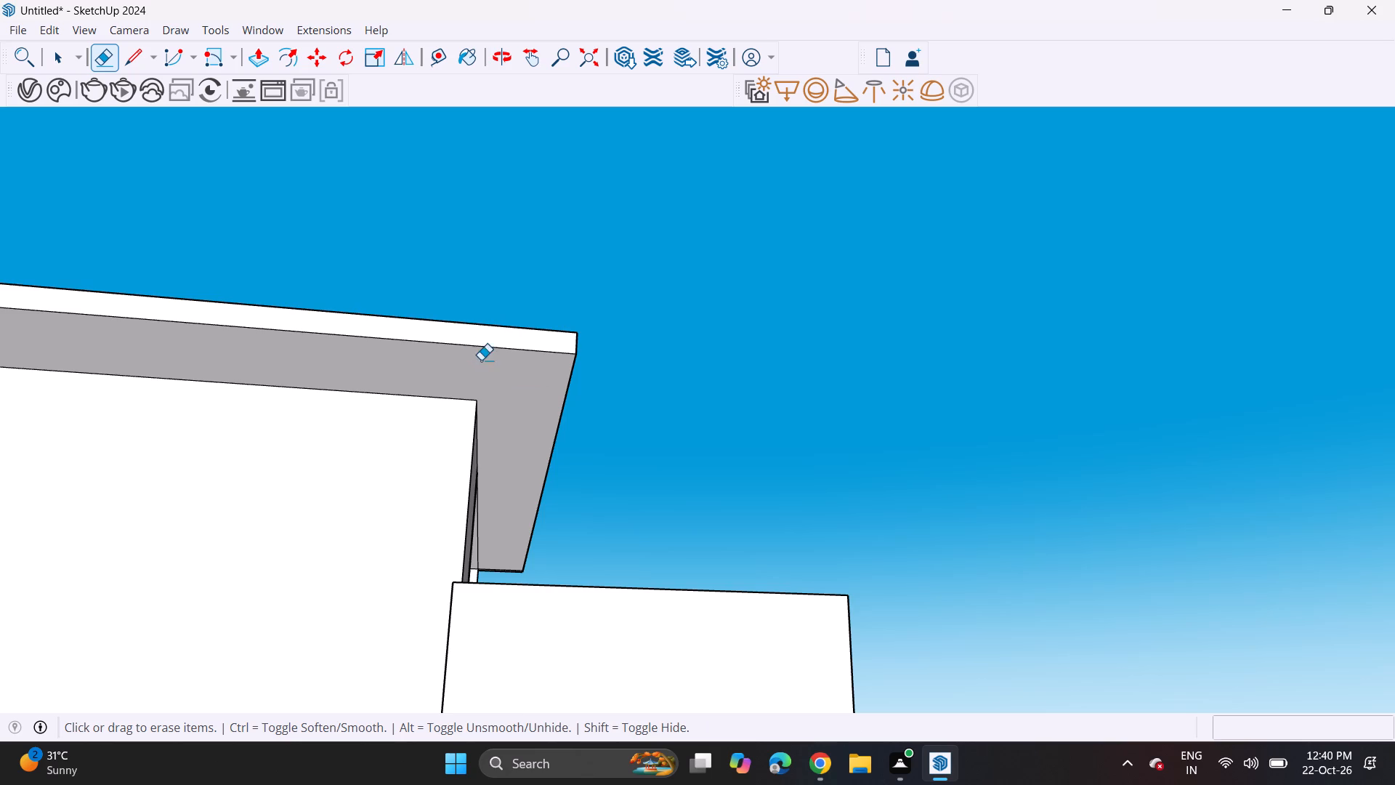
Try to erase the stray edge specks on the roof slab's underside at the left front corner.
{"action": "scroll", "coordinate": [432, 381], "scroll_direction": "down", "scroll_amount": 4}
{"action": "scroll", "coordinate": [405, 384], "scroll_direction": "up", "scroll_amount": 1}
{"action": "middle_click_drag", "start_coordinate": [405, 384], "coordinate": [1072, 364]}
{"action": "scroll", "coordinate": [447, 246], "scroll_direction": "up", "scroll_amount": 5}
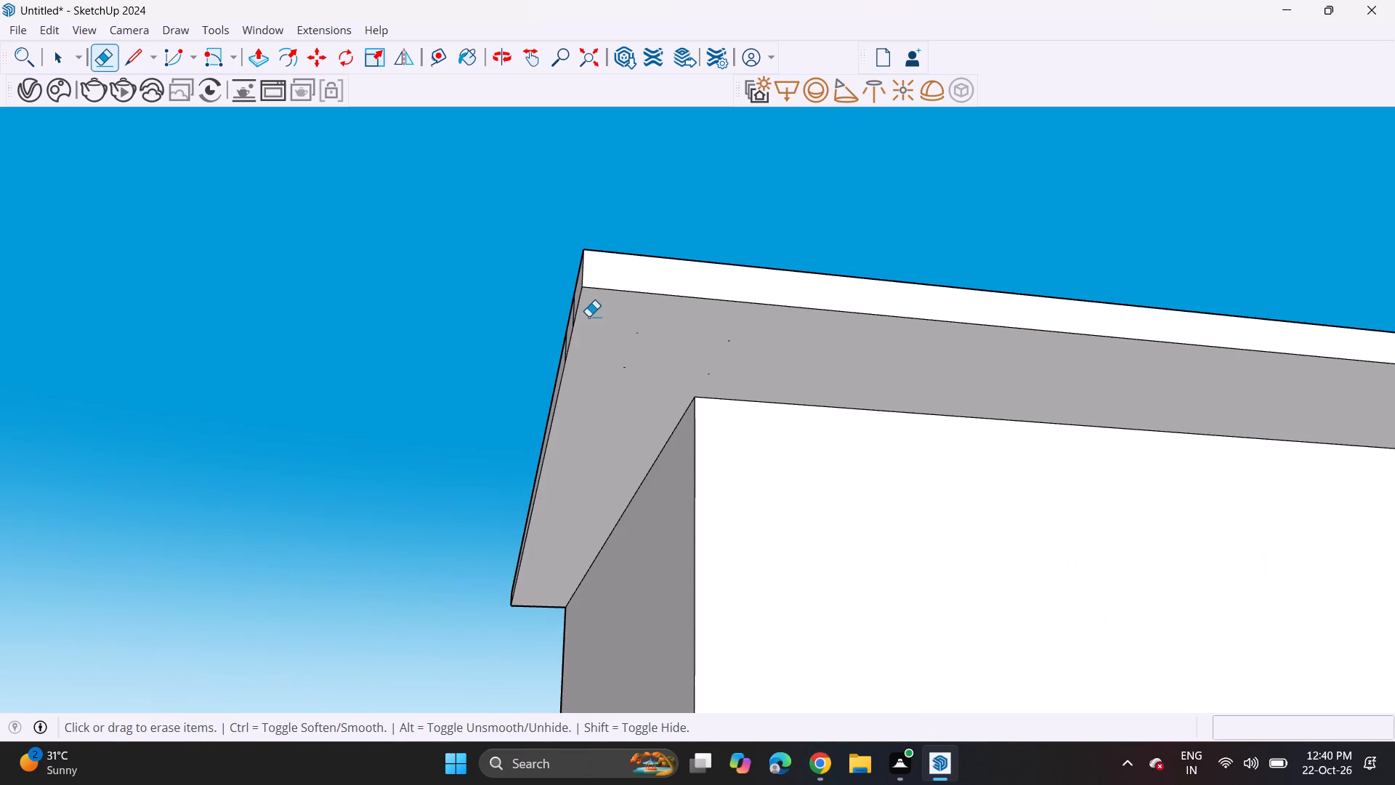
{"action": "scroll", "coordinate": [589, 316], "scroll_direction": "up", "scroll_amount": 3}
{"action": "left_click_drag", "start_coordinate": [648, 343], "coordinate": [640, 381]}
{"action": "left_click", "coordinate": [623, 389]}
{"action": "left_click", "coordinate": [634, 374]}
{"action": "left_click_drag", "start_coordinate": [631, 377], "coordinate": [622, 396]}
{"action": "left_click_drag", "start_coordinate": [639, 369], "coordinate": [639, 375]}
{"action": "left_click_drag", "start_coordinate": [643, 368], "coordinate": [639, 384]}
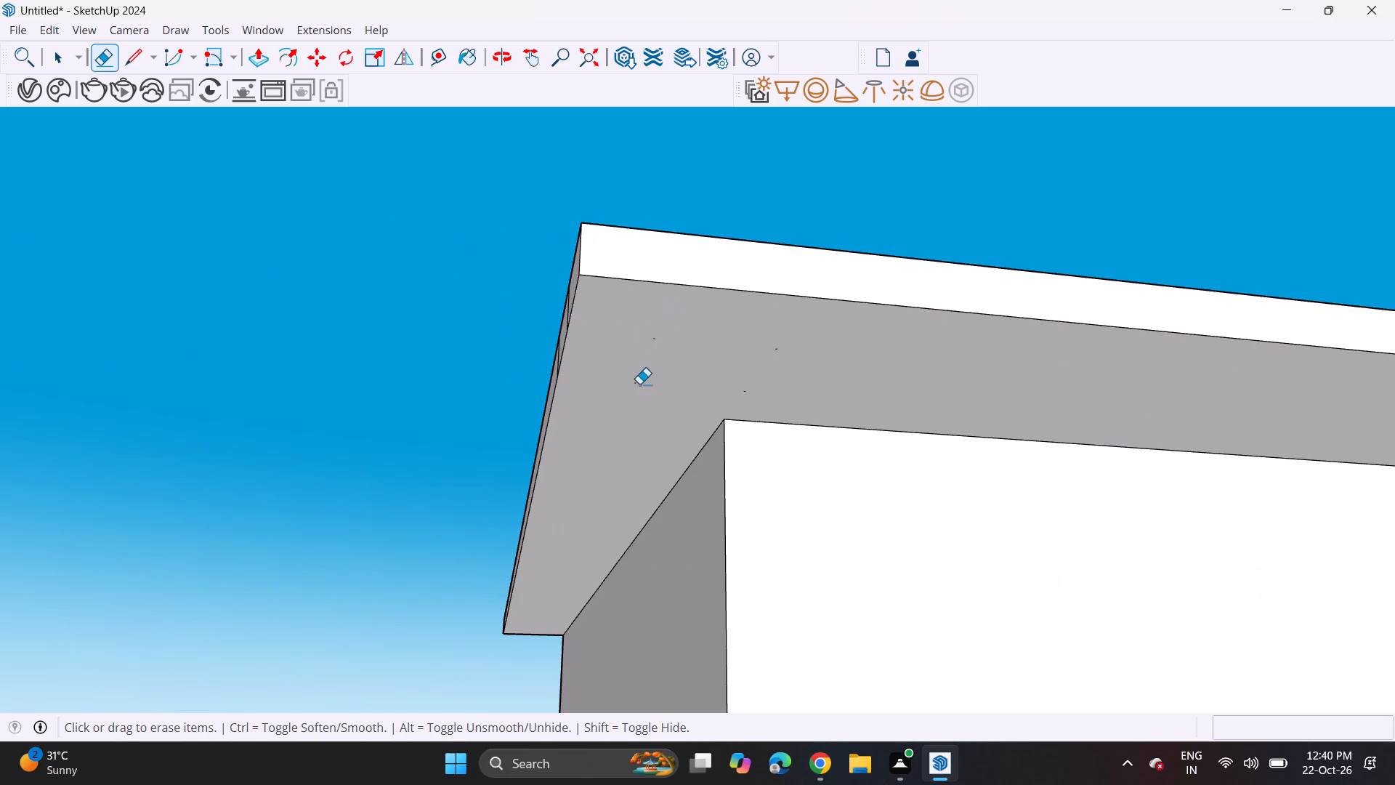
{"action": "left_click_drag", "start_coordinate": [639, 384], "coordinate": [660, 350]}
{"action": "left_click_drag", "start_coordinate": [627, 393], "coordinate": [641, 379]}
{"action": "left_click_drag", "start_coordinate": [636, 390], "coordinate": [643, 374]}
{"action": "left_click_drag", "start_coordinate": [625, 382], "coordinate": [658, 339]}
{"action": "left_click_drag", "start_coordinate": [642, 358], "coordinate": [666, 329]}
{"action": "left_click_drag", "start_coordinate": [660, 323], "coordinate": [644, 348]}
Select the stray specks on the slab's underside at the left front corner in groups and delete them.
{"action": "left_click", "coordinate": [54, 65]}
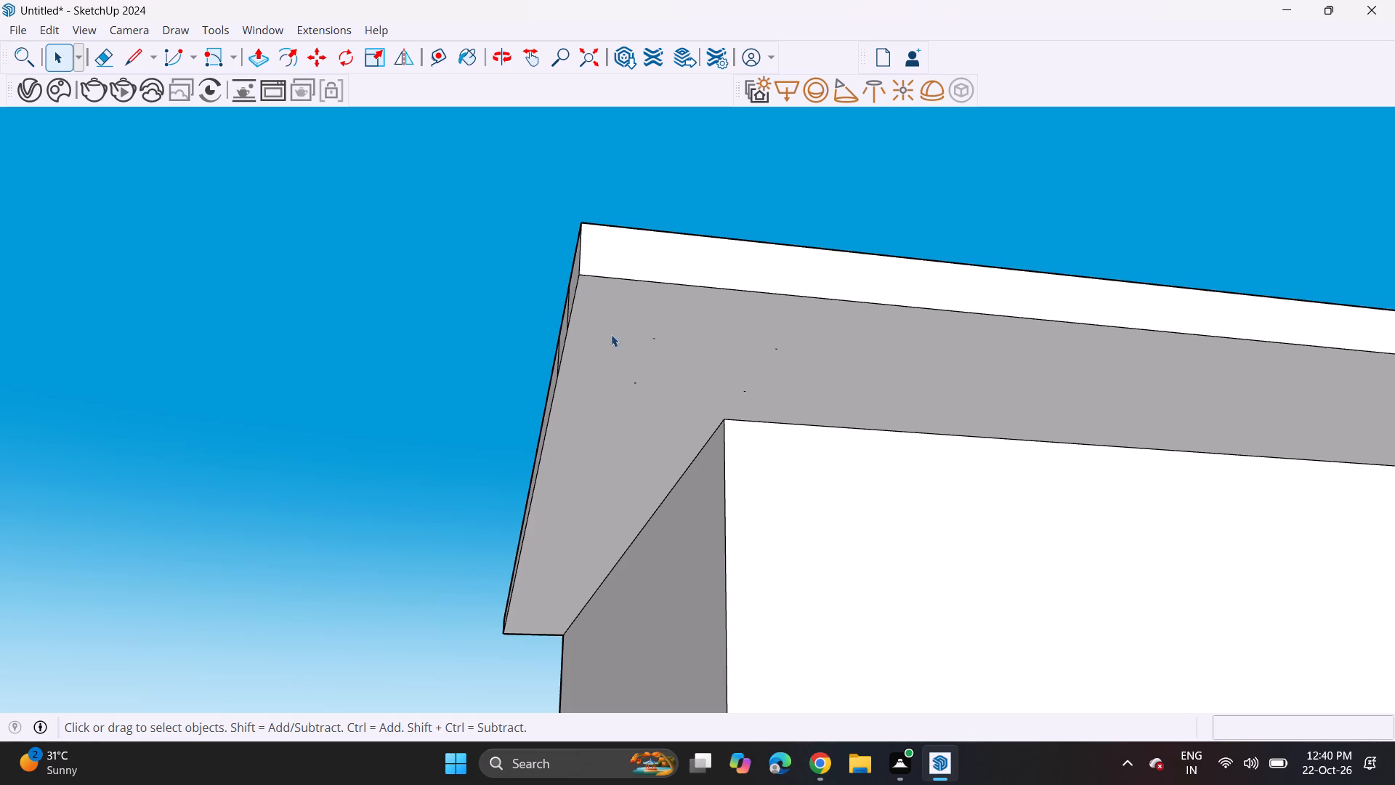
{"action": "left_click_drag", "start_coordinate": [615, 316], "coordinate": [788, 409]}
{"action": "key", "text": "Delete"}
{"action": "scroll", "coordinate": [663, 344], "scroll_direction": "down", "scroll_amount": 3}
{"action": "left_click_drag", "start_coordinate": [643, 327], "coordinate": [761, 361]}
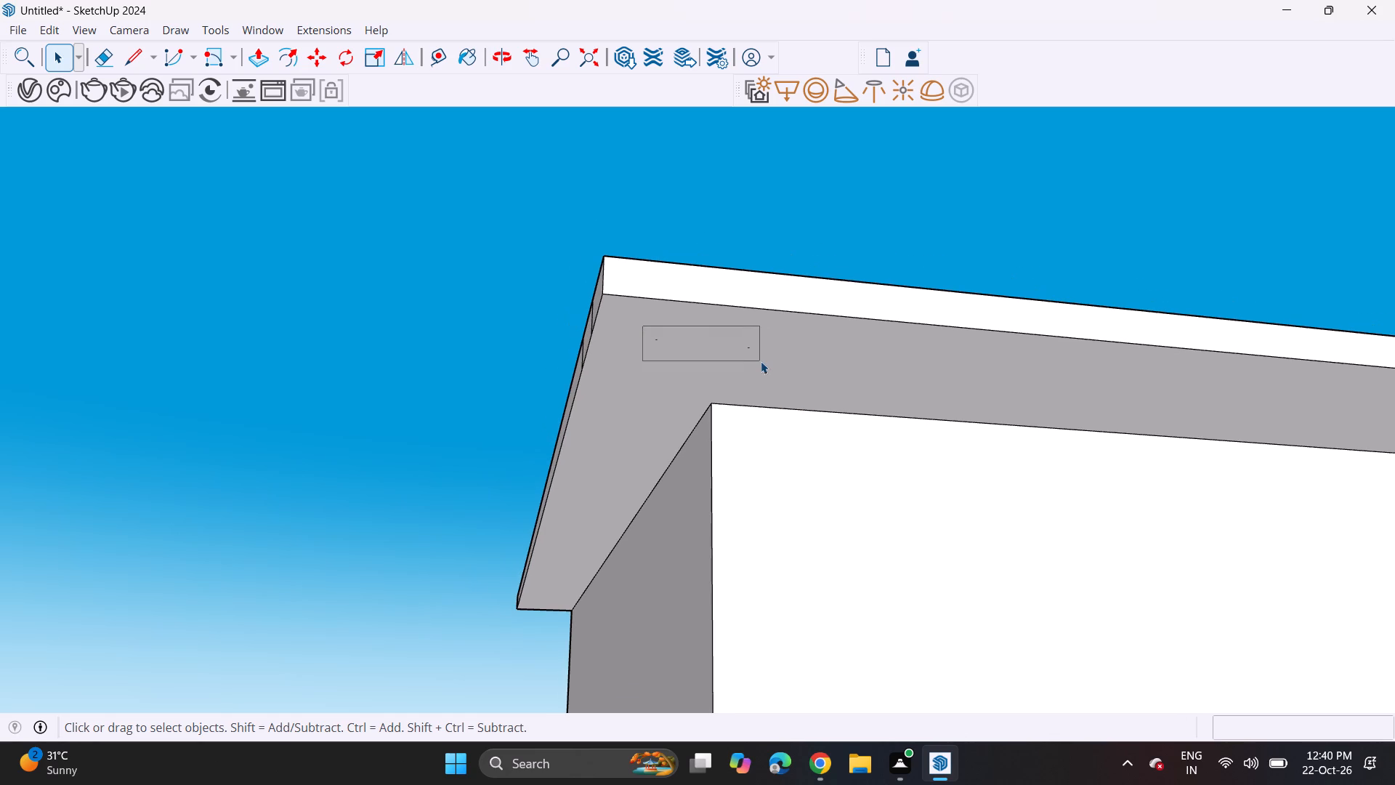
{"action": "left_click_drag", "start_coordinate": [761, 361], "coordinate": [763, 361]}
{"action": "key", "text": "Delete"}
{"action": "scroll", "coordinate": [725, 379], "scroll_direction": "down", "scroll_amount": 3}
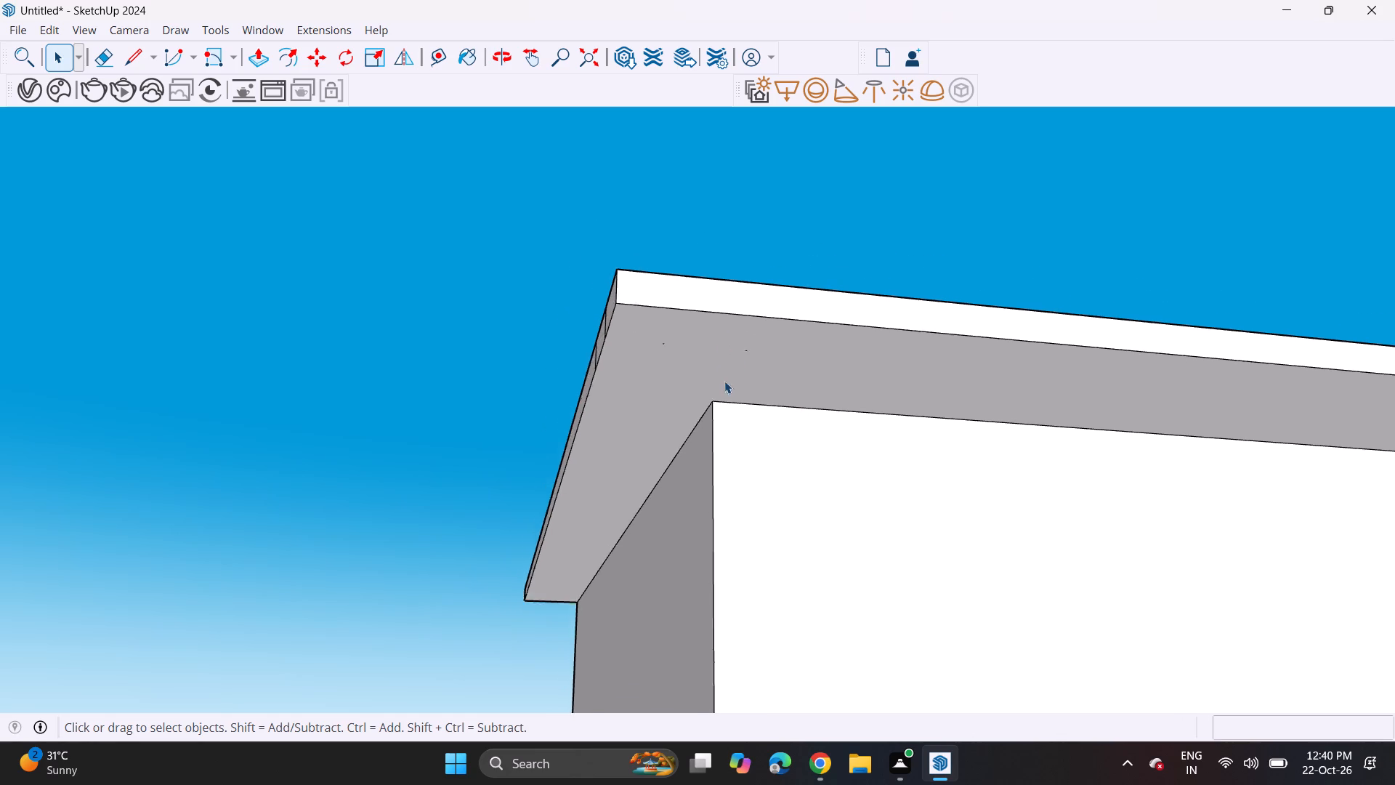
Examine the whole building from below and from the front to check the cleaned roof slab and elevation.
{"action": "scroll", "coordinate": [724, 381], "scroll_direction": "down", "scroll_amount": 12}
{"action": "middle_click_drag", "start_coordinate": [790, 458], "coordinate": [671, 451]}
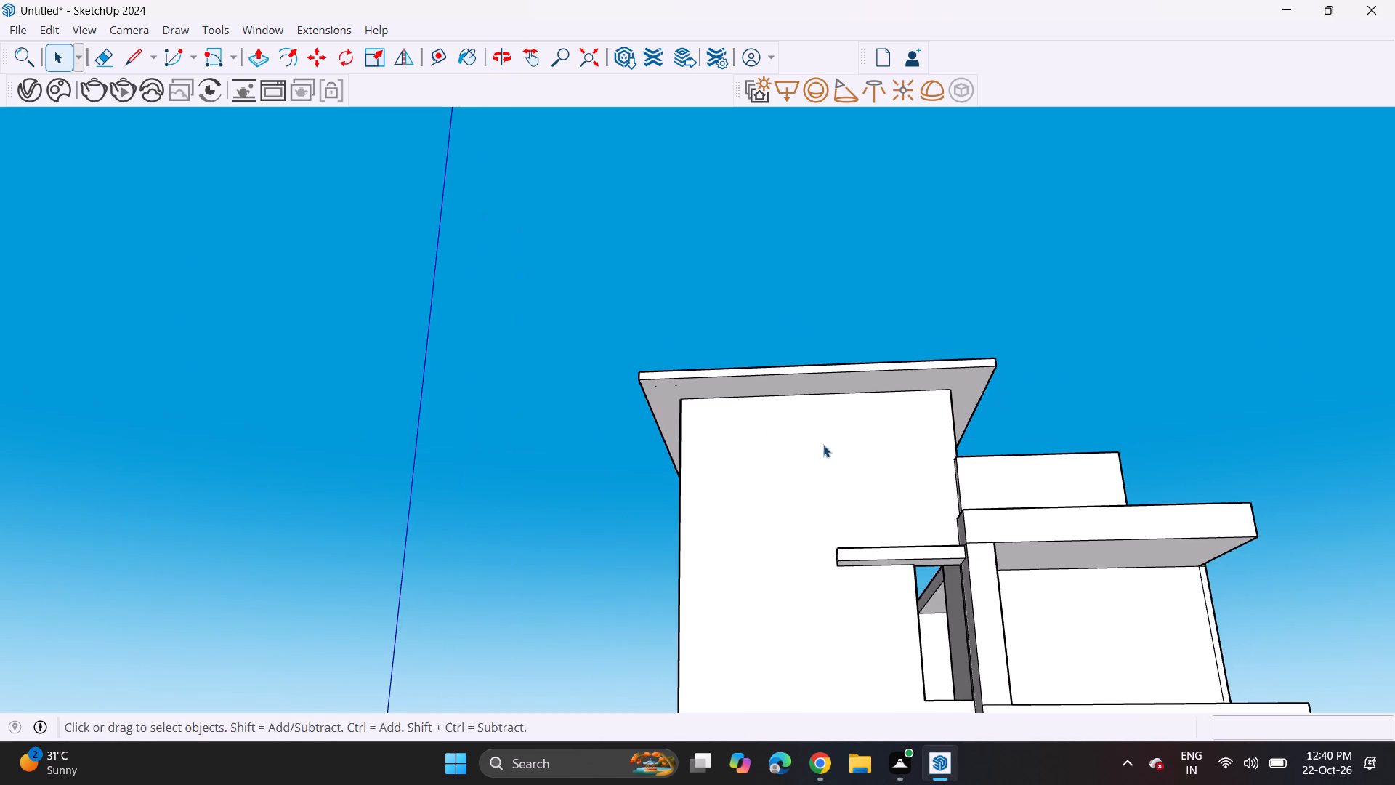
{"action": "middle_click_drag", "start_coordinate": [817, 448], "coordinate": [604, 449]}
{"action": "scroll", "coordinate": [472, 414], "scroll_direction": "down", "scroll_amount": 5}
{"action": "middle_click_drag", "start_coordinate": [647, 497], "coordinate": [498, 367]}
{"action": "scroll", "coordinate": [505, 382], "scroll_direction": "down", "scroll_amount": 3}
{"action": "middle_click_drag", "start_coordinate": [530, 420], "coordinate": [562, 443]}
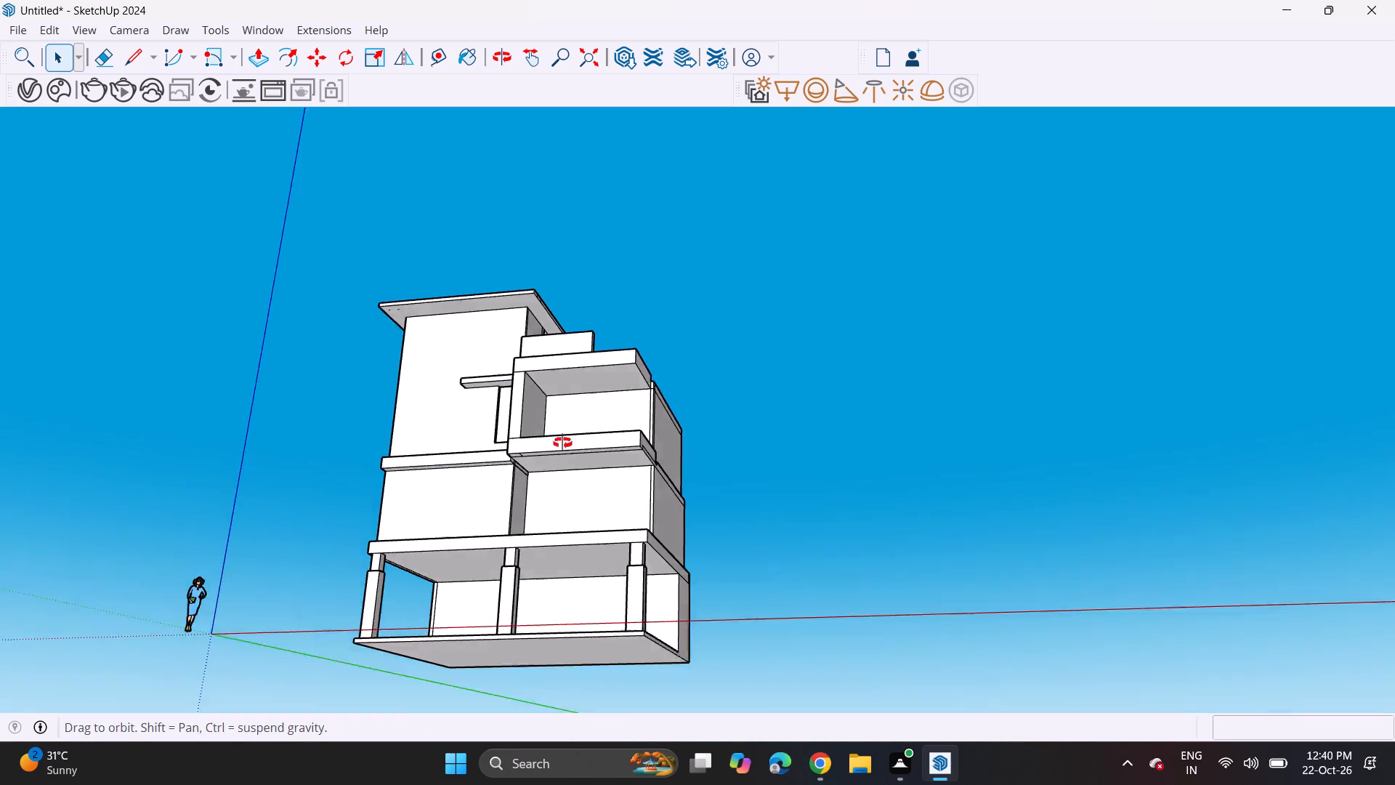
{"action": "middle_click_drag", "start_coordinate": [562, 443], "coordinate": [631, 493]}
{"action": "middle_click_drag", "start_coordinate": [559, 483], "coordinate": [708, 512], "text": "shift"}
{"action": "scroll", "coordinate": [700, 520], "scroll_direction": "up", "scroll_amount": 1}
{"action": "middle_click_drag", "start_coordinate": [700, 520], "coordinate": [647, 541]}
{"action": "middle_click_drag", "start_coordinate": [651, 543], "coordinate": [681, 549]}
{"action": "scroll", "coordinate": [681, 549], "scroll_direction": "up", "scroll_amount": 1}
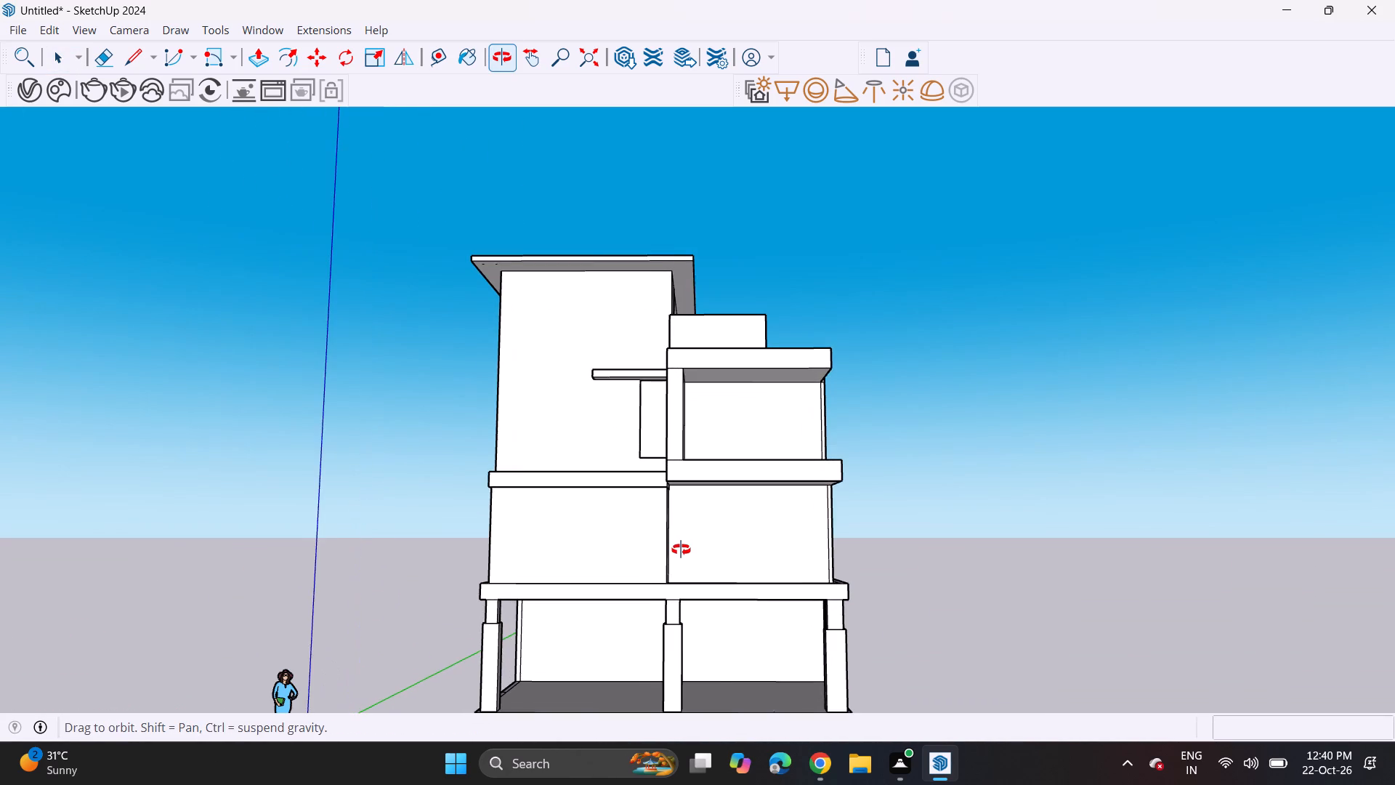
{"action": "middle_click_drag", "start_coordinate": [681, 549], "coordinate": [691, 551]}
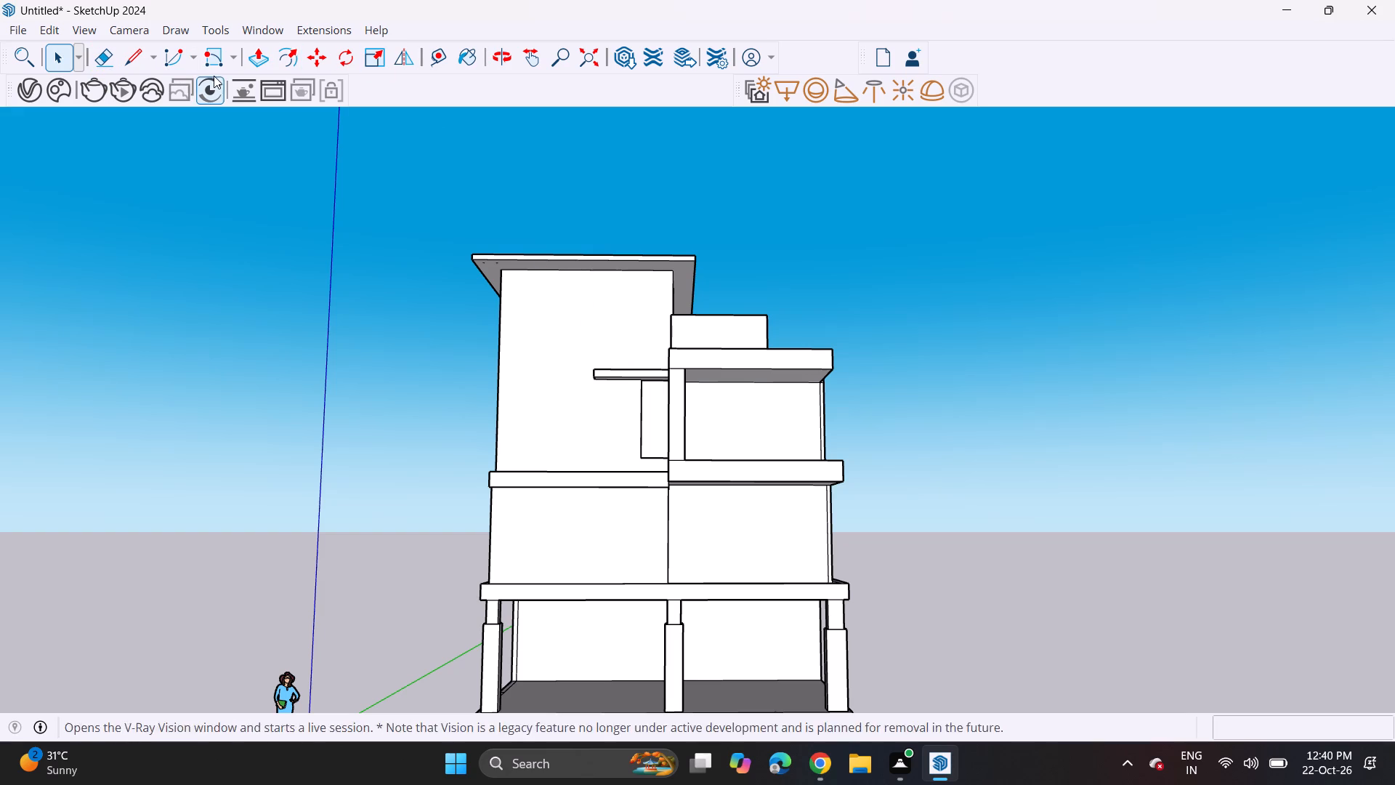
Draw a narrow vertical rectangle about 2 3/16" by 16' 8 3/16" down from the tower front wall's top edge, near its left side.
{"action": "left_click", "coordinate": [233, 59]}
{"action": "left_click", "coordinate": [234, 92]}
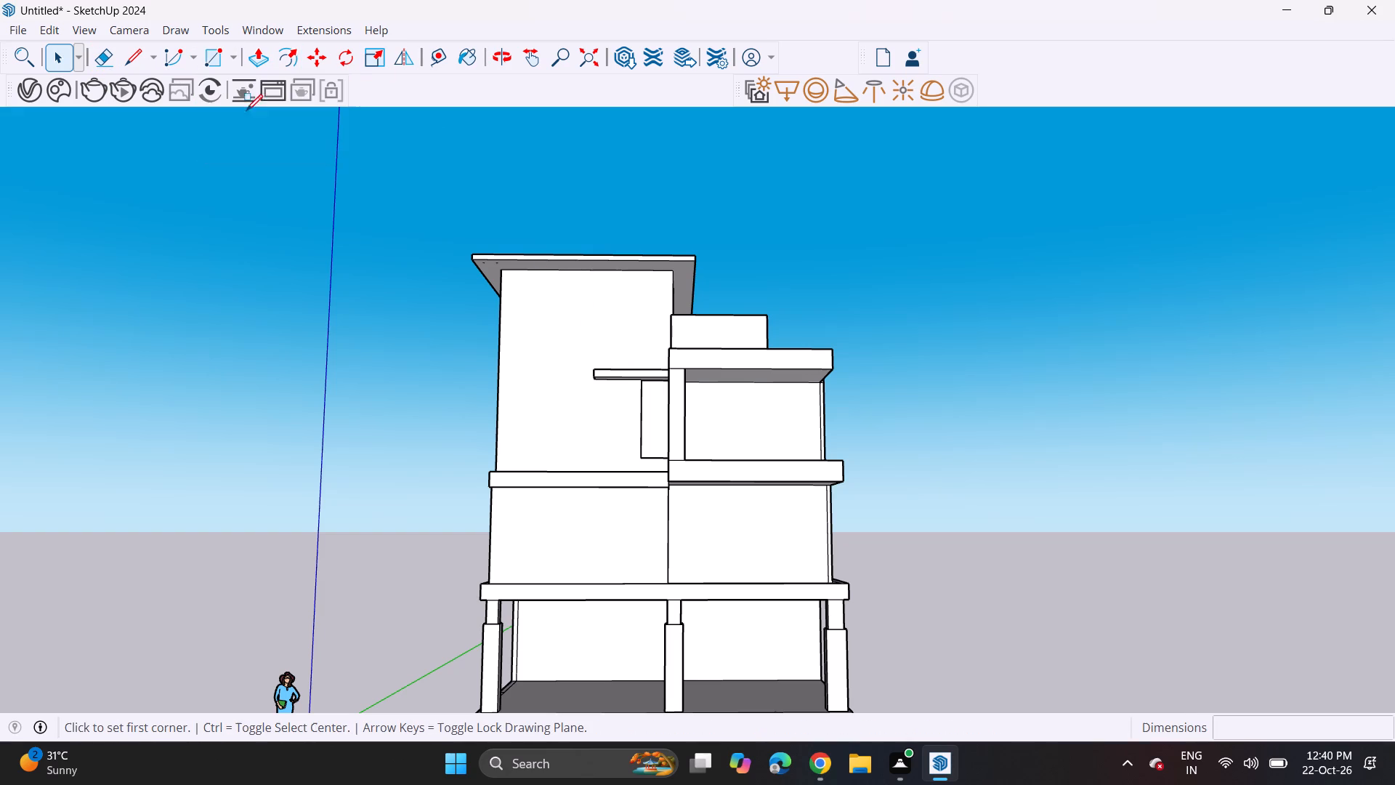
{"action": "scroll", "coordinate": [469, 380], "scroll_direction": "up", "scroll_amount": 3}
{"action": "scroll", "coordinate": [501, 315], "scroll_direction": "up", "scroll_amount": 4}
{"action": "scroll", "coordinate": [545, 222], "scroll_direction": "up", "scroll_amount": 4}
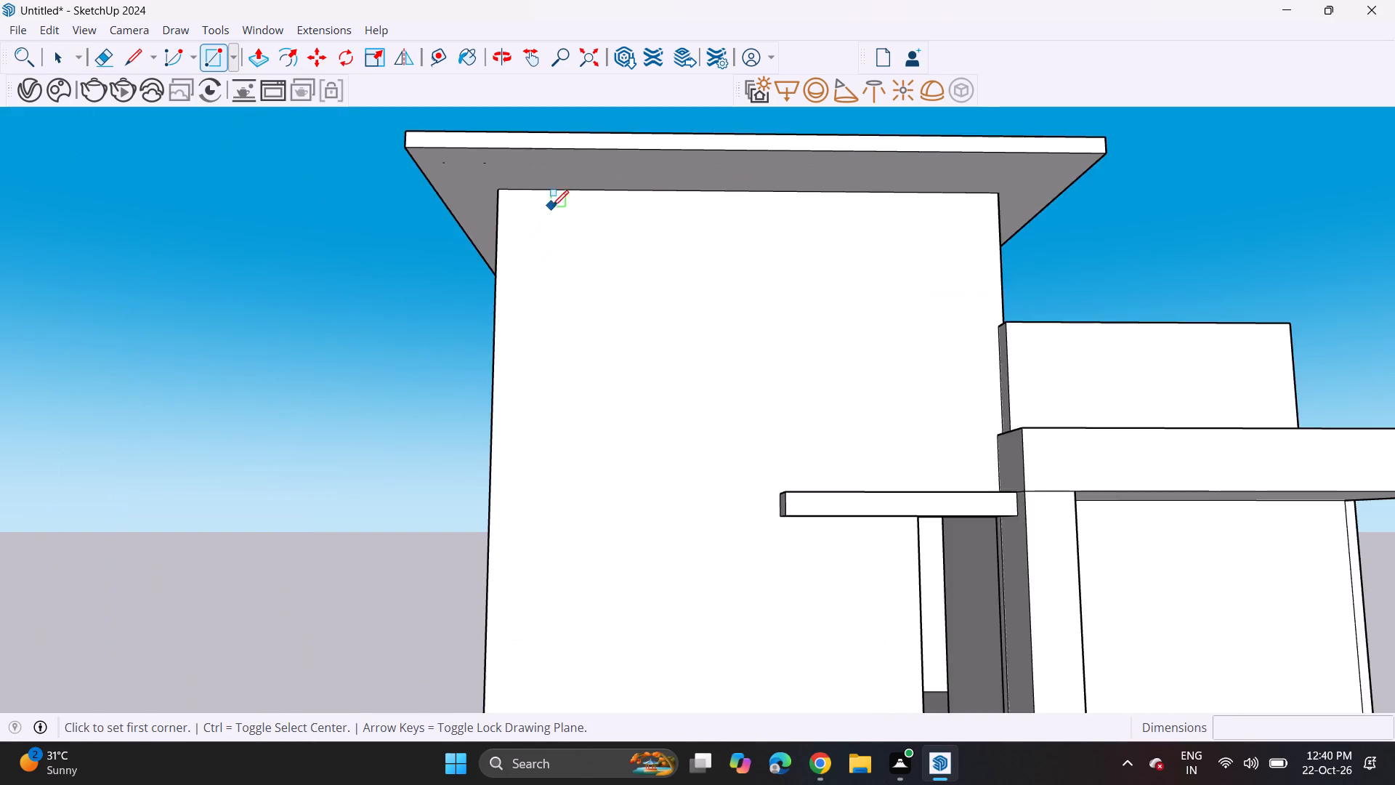
{"action": "scroll", "coordinate": [557, 198], "scroll_direction": "up", "scroll_amount": 3}
{"action": "left_click", "coordinate": [557, 183]}
{"action": "scroll", "coordinate": [536, 334], "scroll_direction": "down", "scroll_amount": 4}
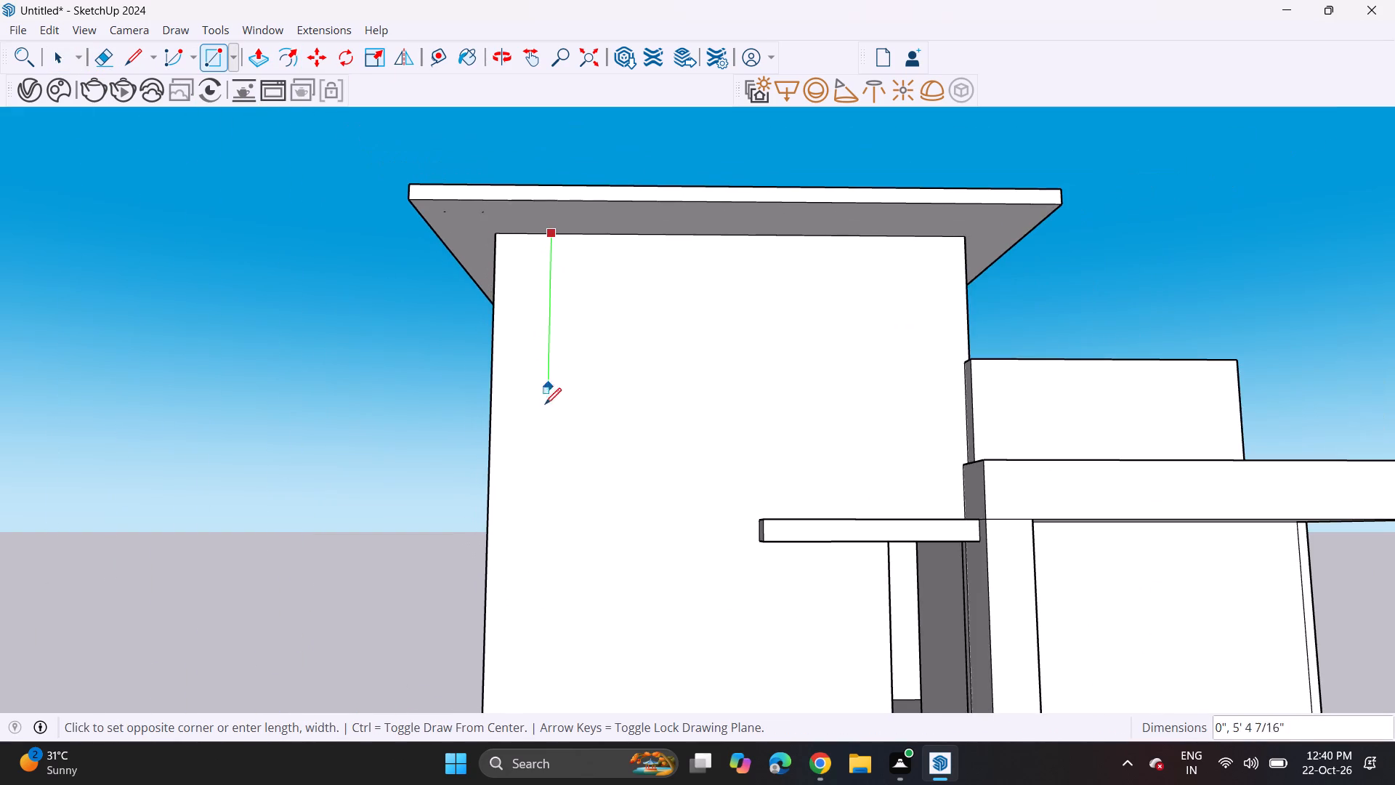
{"action": "scroll", "coordinate": [568, 462], "scroll_direction": "down", "scroll_amount": 2}
{"action": "middle_click_drag", "start_coordinate": [559, 471], "coordinate": [557, 275], "text": "shift"}
{"action": "middle_click_drag", "start_coordinate": [569, 303], "coordinate": [578, 344]}
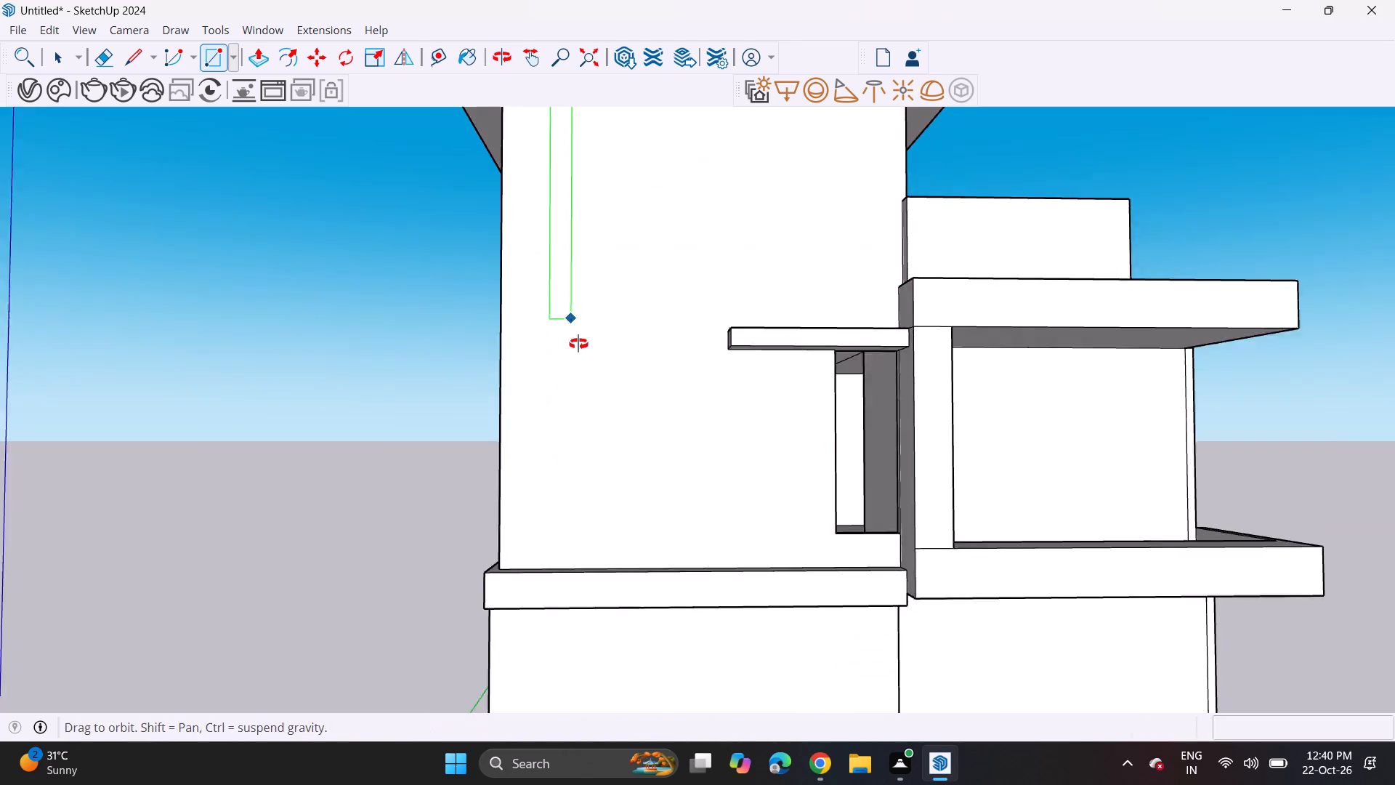
{"action": "middle_click_drag", "start_coordinate": [578, 344], "coordinate": [581, 363]}
{"action": "scroll", "coordinate": [587, 392], "scroll_direction": "up", "scroll_amount": 5}
{"action": "scroll", "coordinate": [565, 476], "scroll_direction": "up", "scroll_amount": 4}
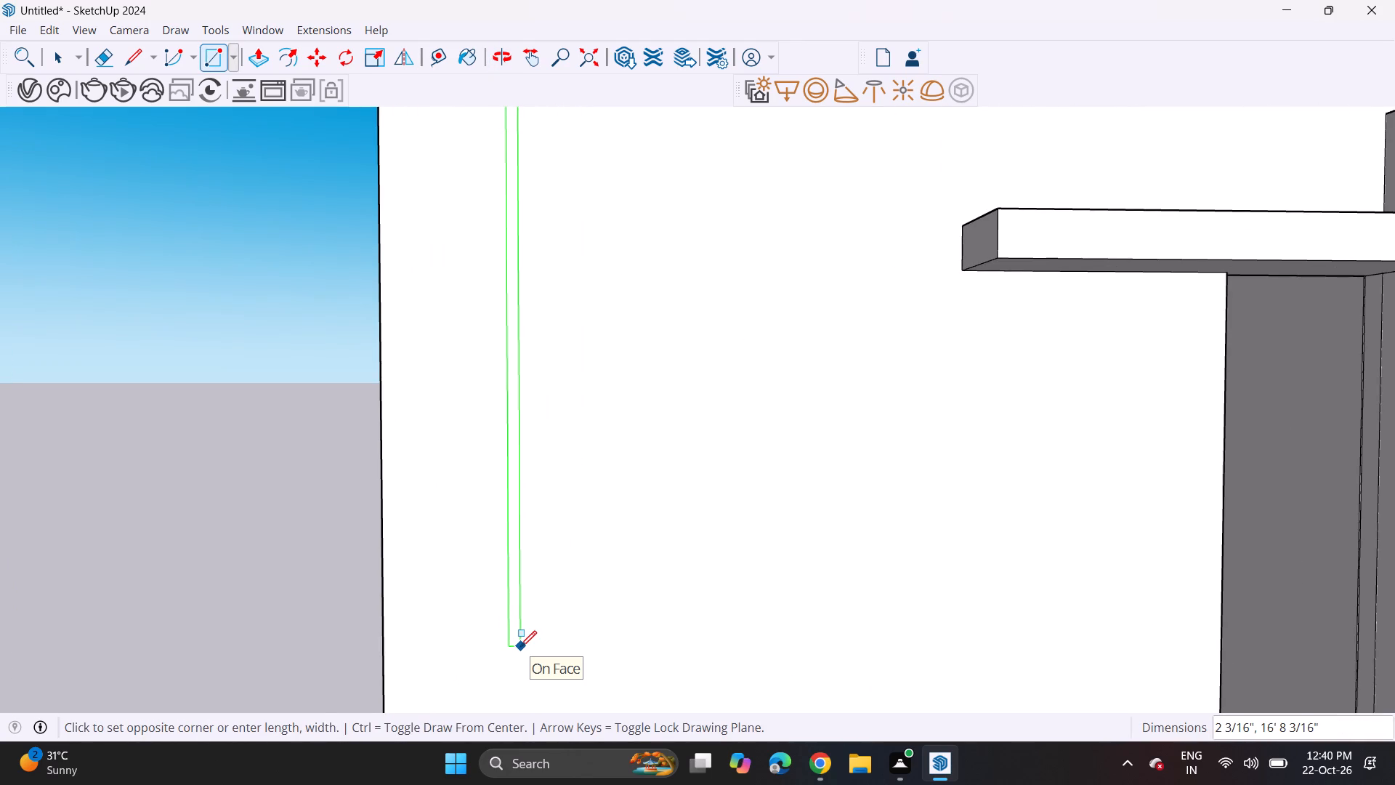
{"action": "left_click", "coordinate": [520, 647]}
Draw a thin horizontal rectangle about 2 5/16" by 4' 4 11/16" from the wall's left edge, just below the vertical strip.
{"action": "left_click", "coordinate": [380, 653]}
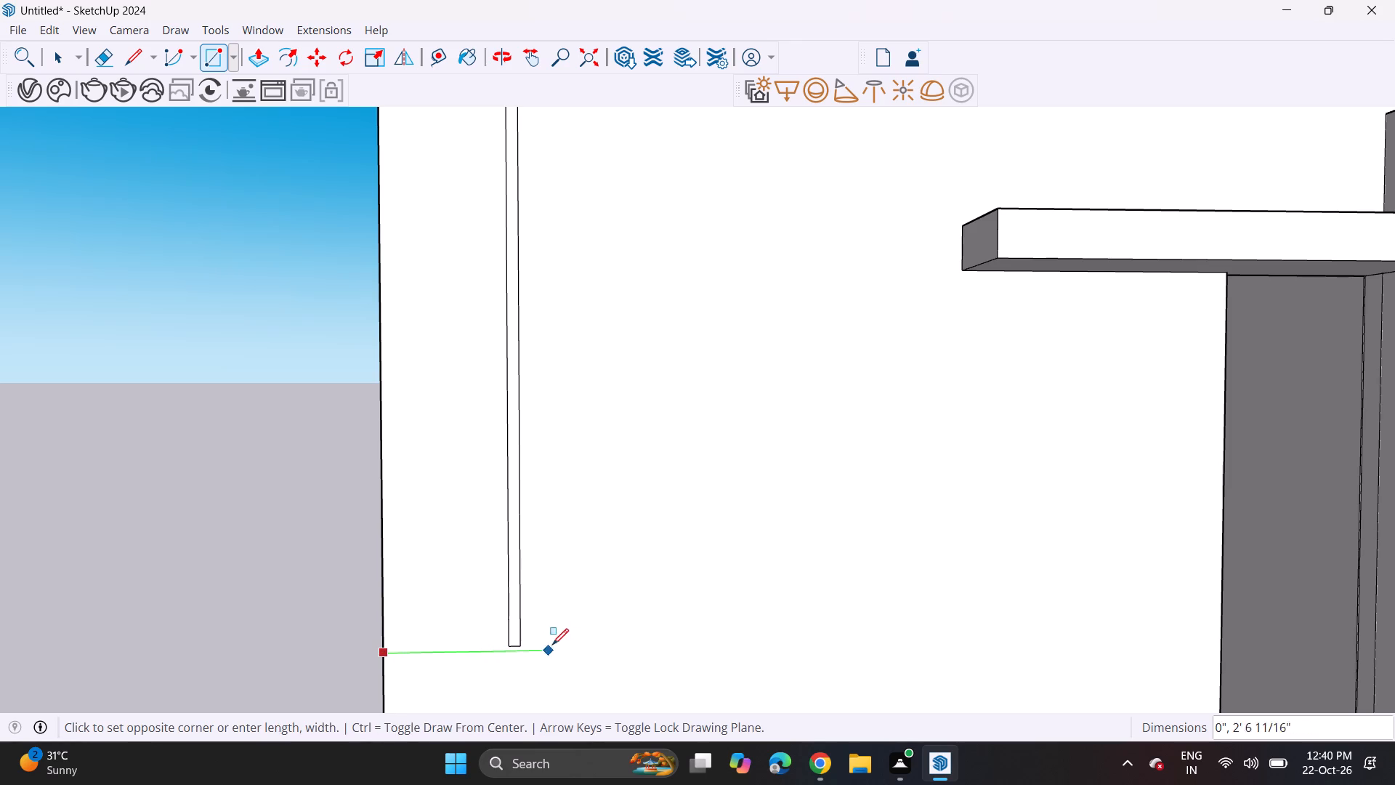
{"action": "left_click", "coordinate": [663, 661]}
Draw a second vertical strip about 1 13/16" by 16' 3 3/4" up from the front wall's base, at the horizontal strip's right end.
{"action": "scroll", "coordinate": [632, 654], "scroll_direction": "down", "scroll_amount": 9}
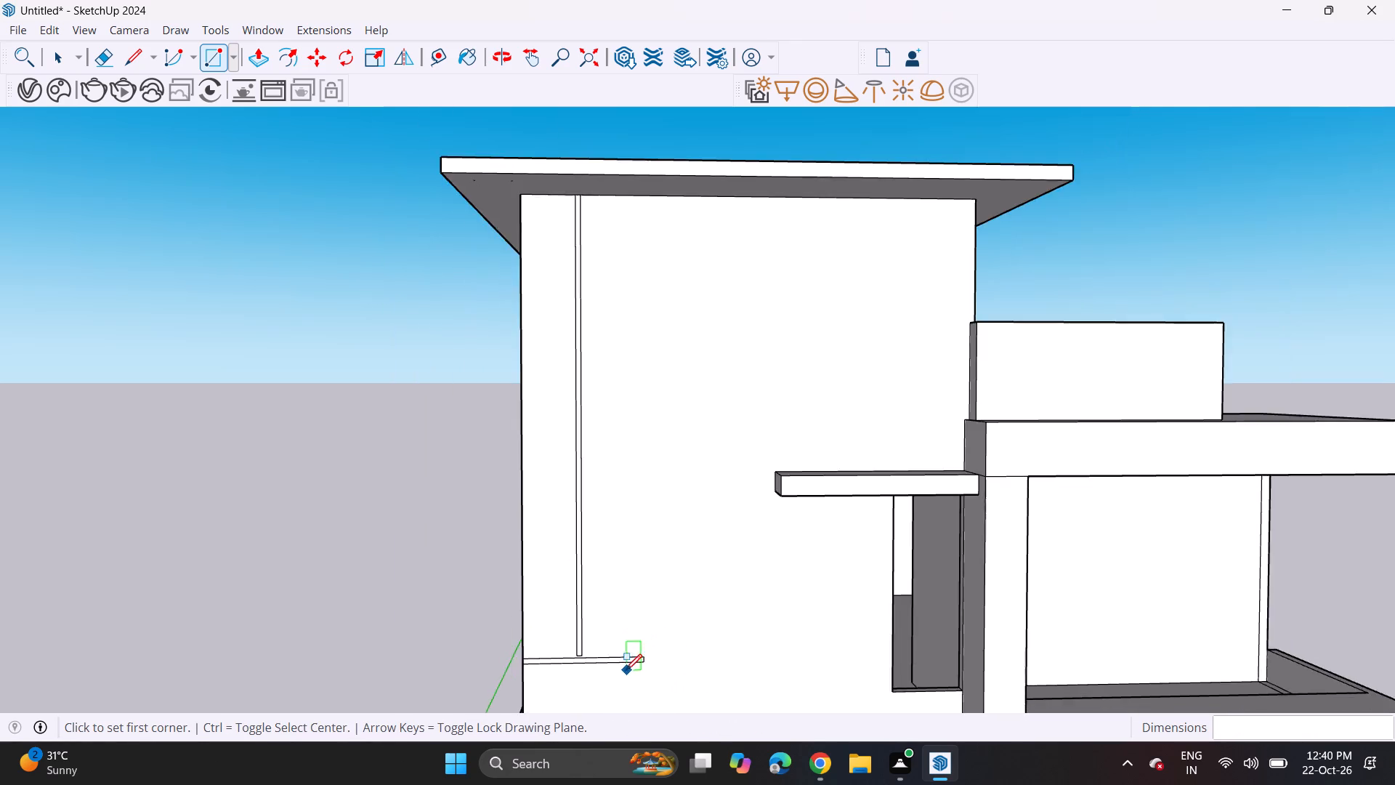
{"action": "middle_click_drag", "start_coordinate": [624, 671], "coordinate": [526, 504]}
{"action": "scroll", "coordinate": [528, 508], "scroll_direction": "up", "scroll_amount": 1, "text": "shift"}
{"action": "middle_click_drag", "start_coordinate": [544, 526], "coordinate": [573, 606]}
{"action": "scroll", "coordinate": [568, 607], "scroll_direction": "up", "scroll_amount": 4}
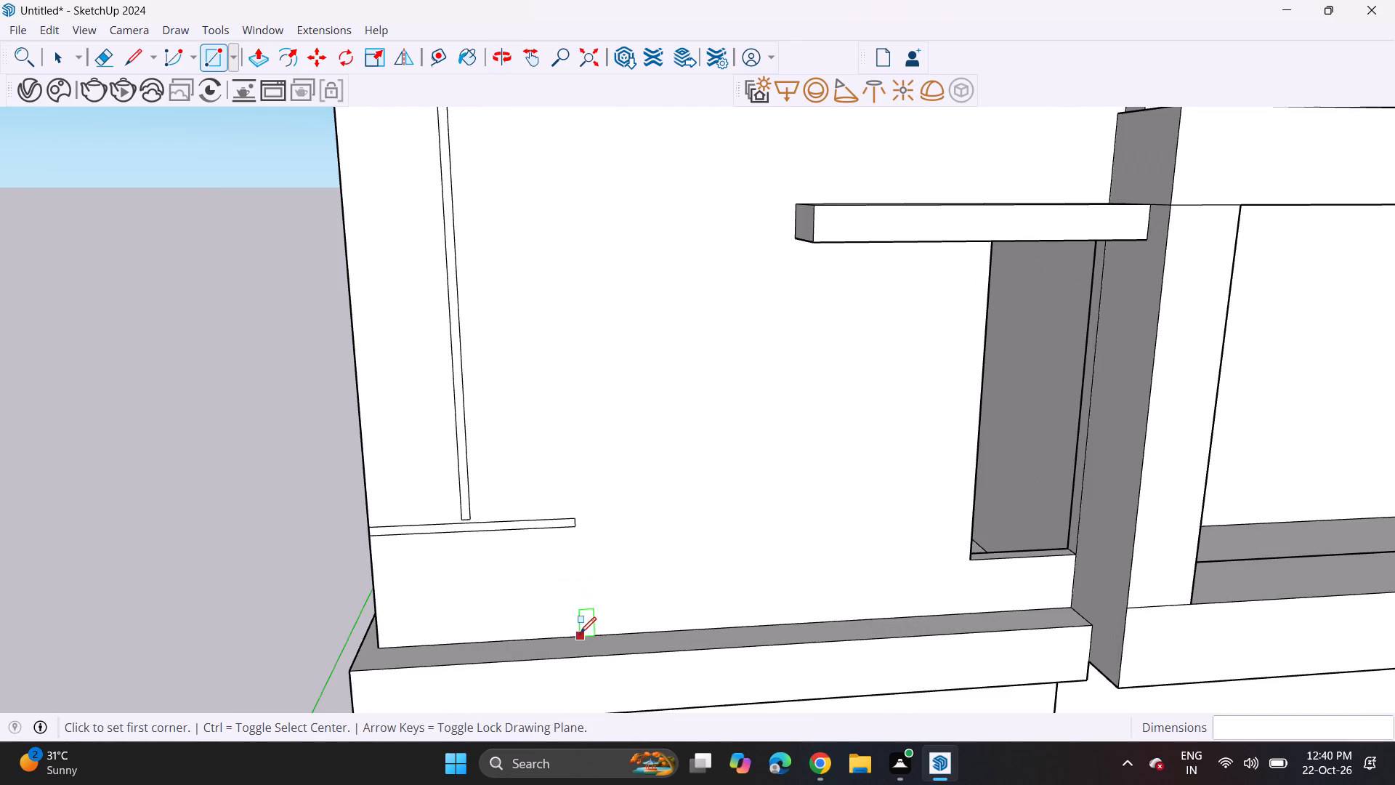
{"action": "left_click", "coordinate": [578, 635]}
{"action": "scroll", "coordinate": [577, 347], "scroll_direction": "down", "scroll_amount": 5}
{"action": "middle_click_drag", "start_coordinate": [579, 294], "coordinate": [634, 571], "text": "shift"}
{"action": "middle_click_drag", "start_coordinate": [628, 431], "coordinate": [616, 366]}
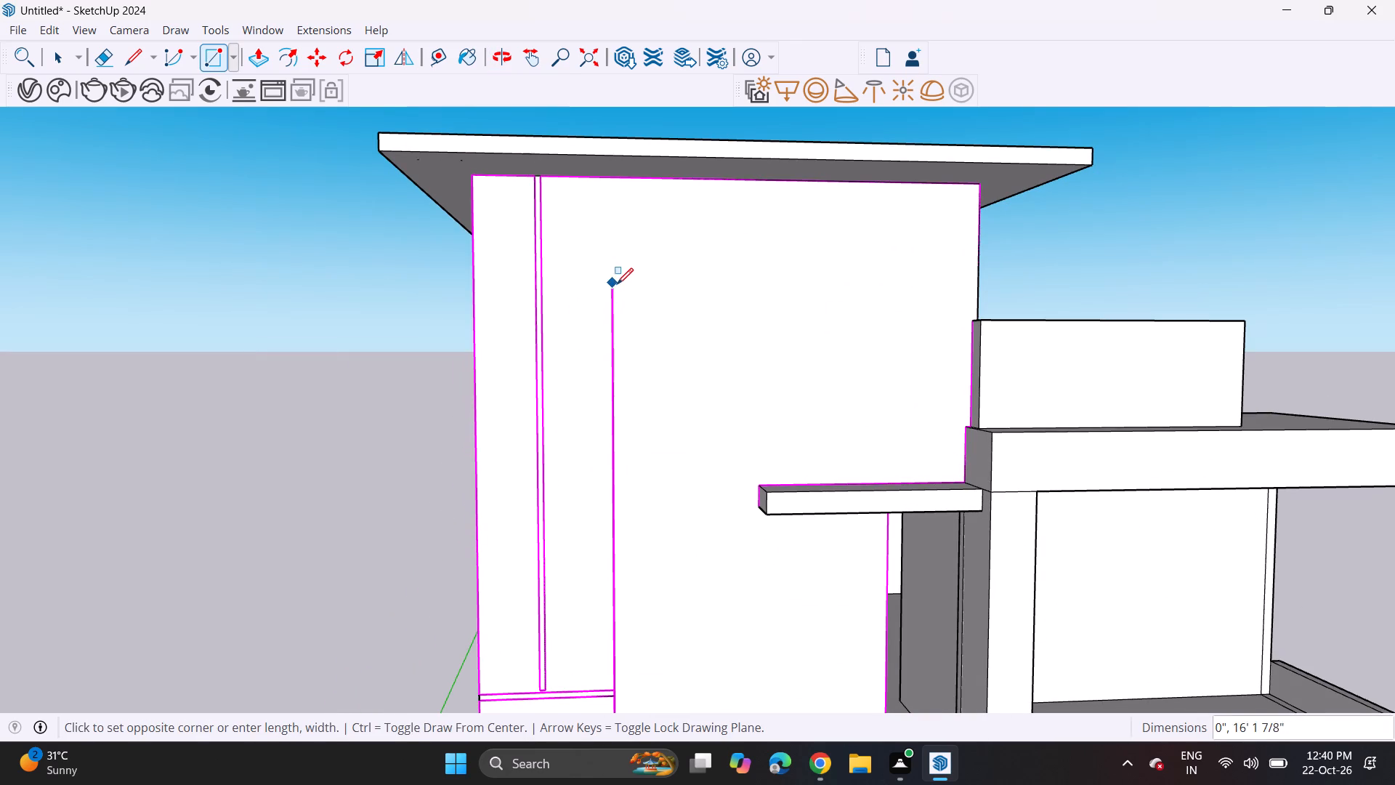
{"action": "scroll", "coordinate": [624, 284], "scroll_direction": "up", "scroll_amount": 9}
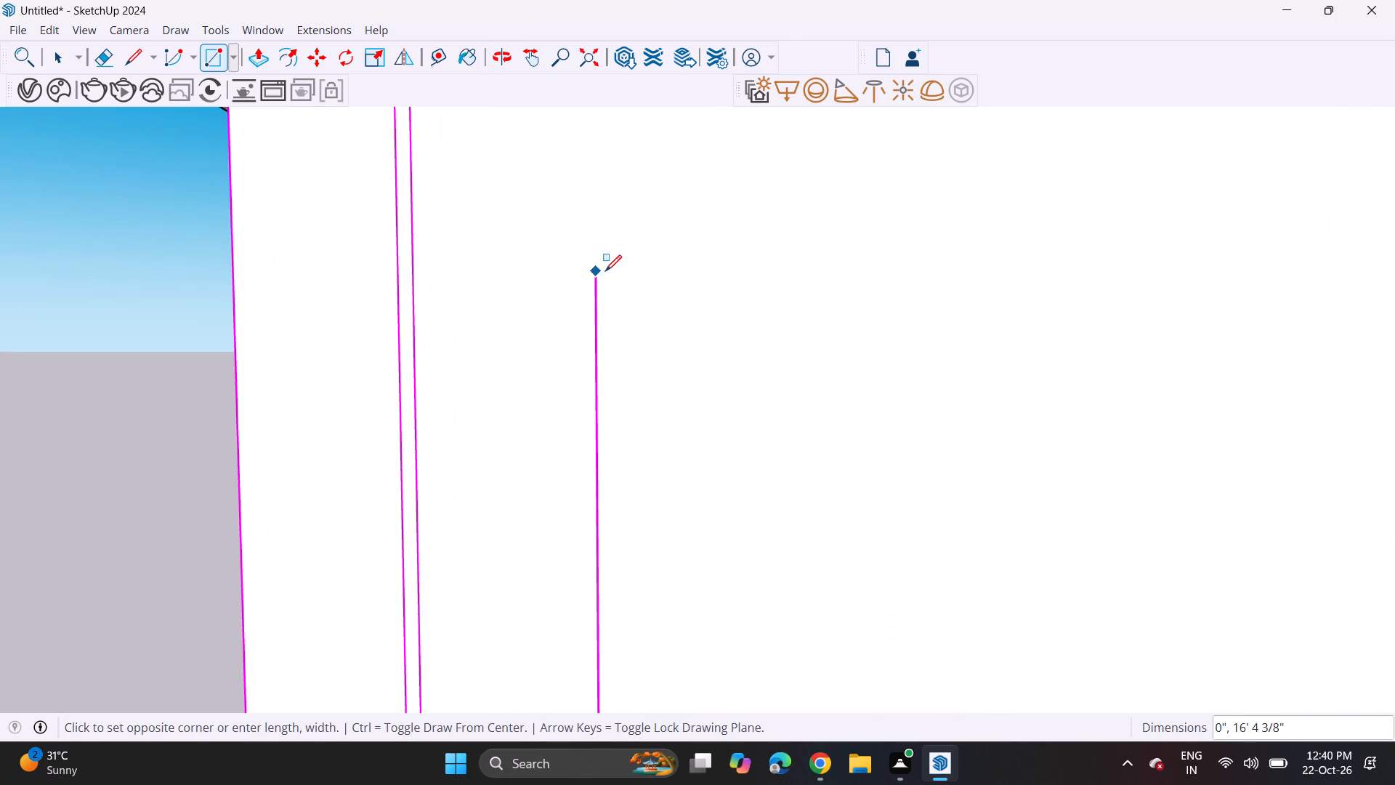
{"action": "left_click", "coordinate": [607, 275]}
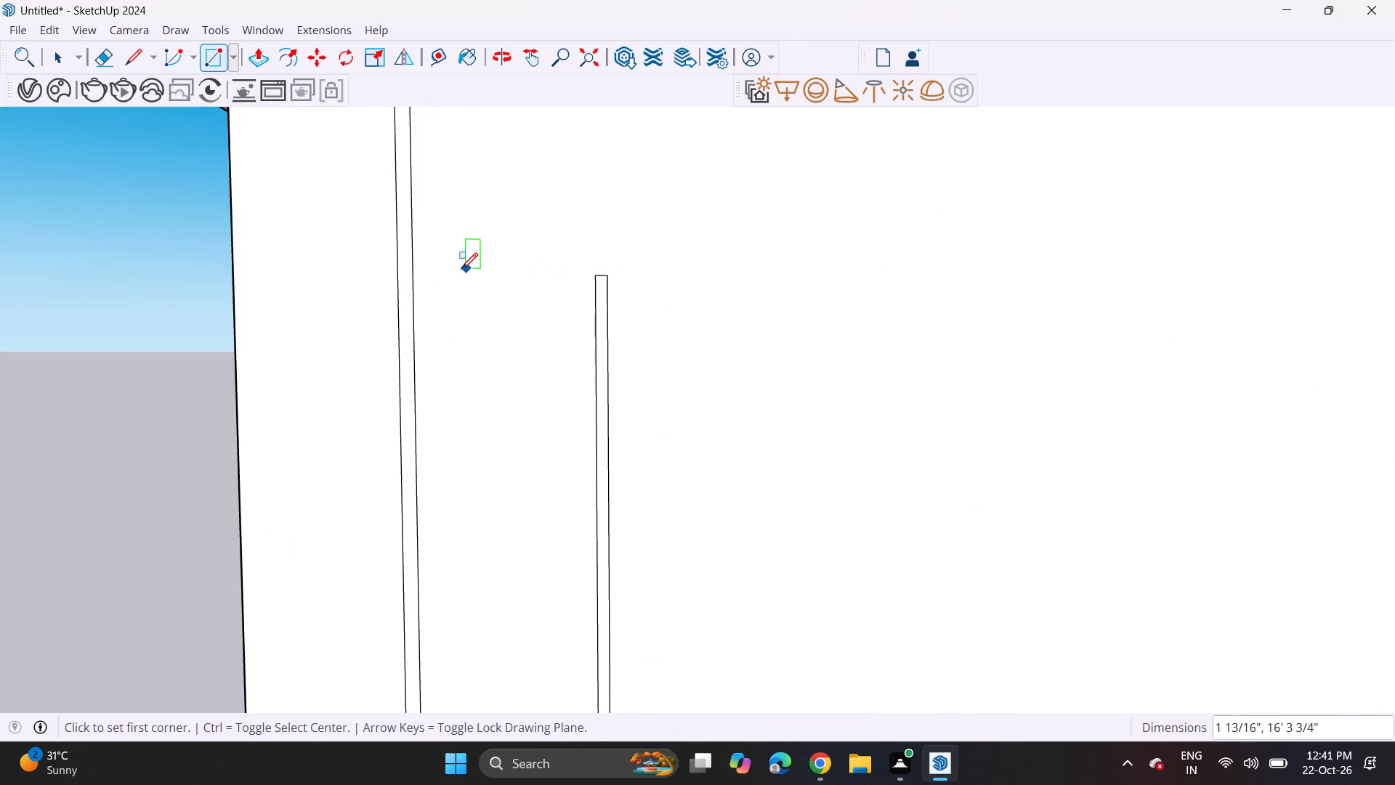
Draw a horizontal strip about 1 3/8" by 14' 5 9/16" from the first vertical strip to the tower wall's right edge, above the second strip.
{"action": "left_click", "coordinate": [416, 279]}
{"action": "scroll", "coordinate": [894, 207], "scroll_direction": "down", "scroll_amount": 4}
{"action": "middle_click_drag", "start_coordinate": [886, 225], "coordinate": [687, 262], "text": "shift"}
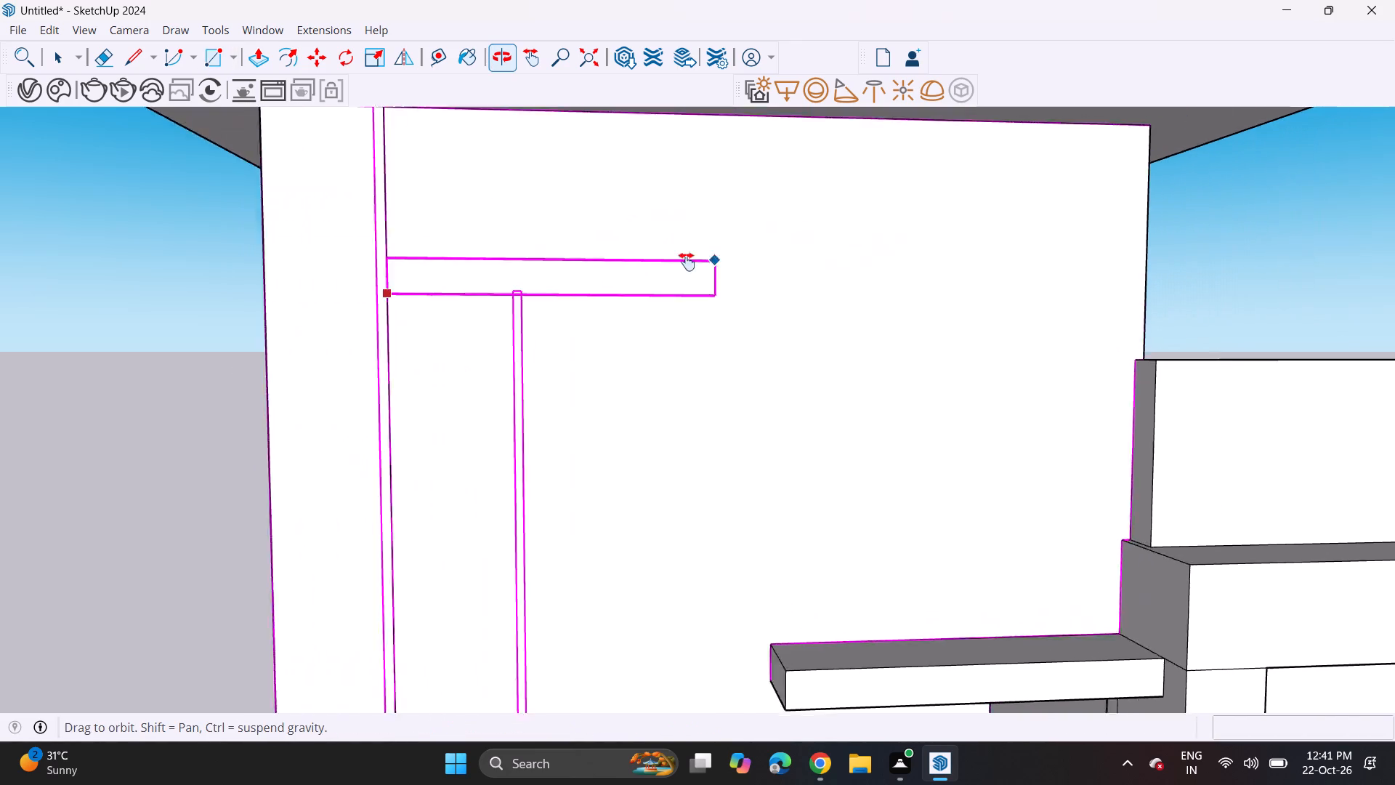
{"action": "middle_click_drag", "start_coordinate": [687, 262], "coordinate": [535, 278], "text": "shift"}
{"action": "scroll", "coordinate": [535, 278], "scroll_direction": "down", "scroll_amount": 6}
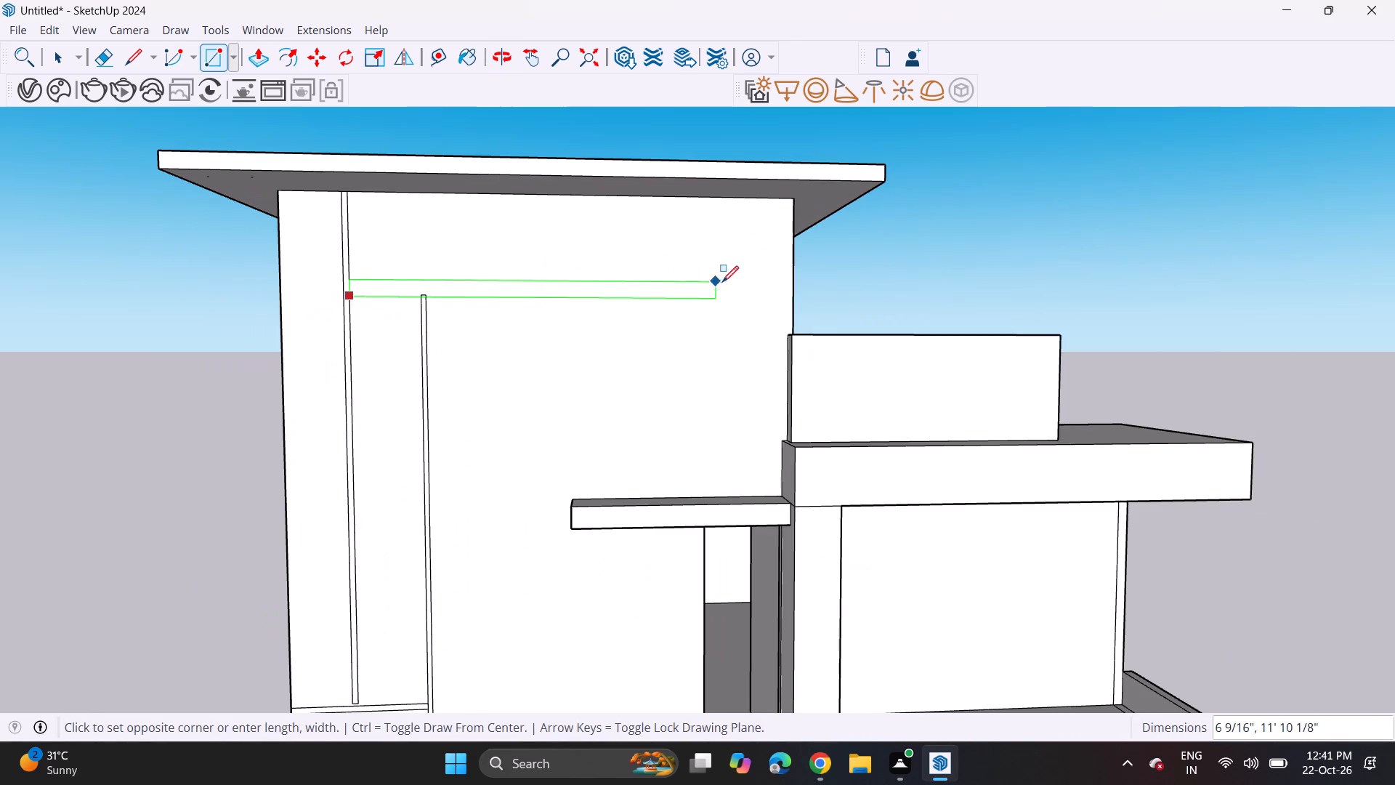
{"action": "scroll", "coordinate": [785, 287], "scroll_direction": "up", "scroll_amount": 8}
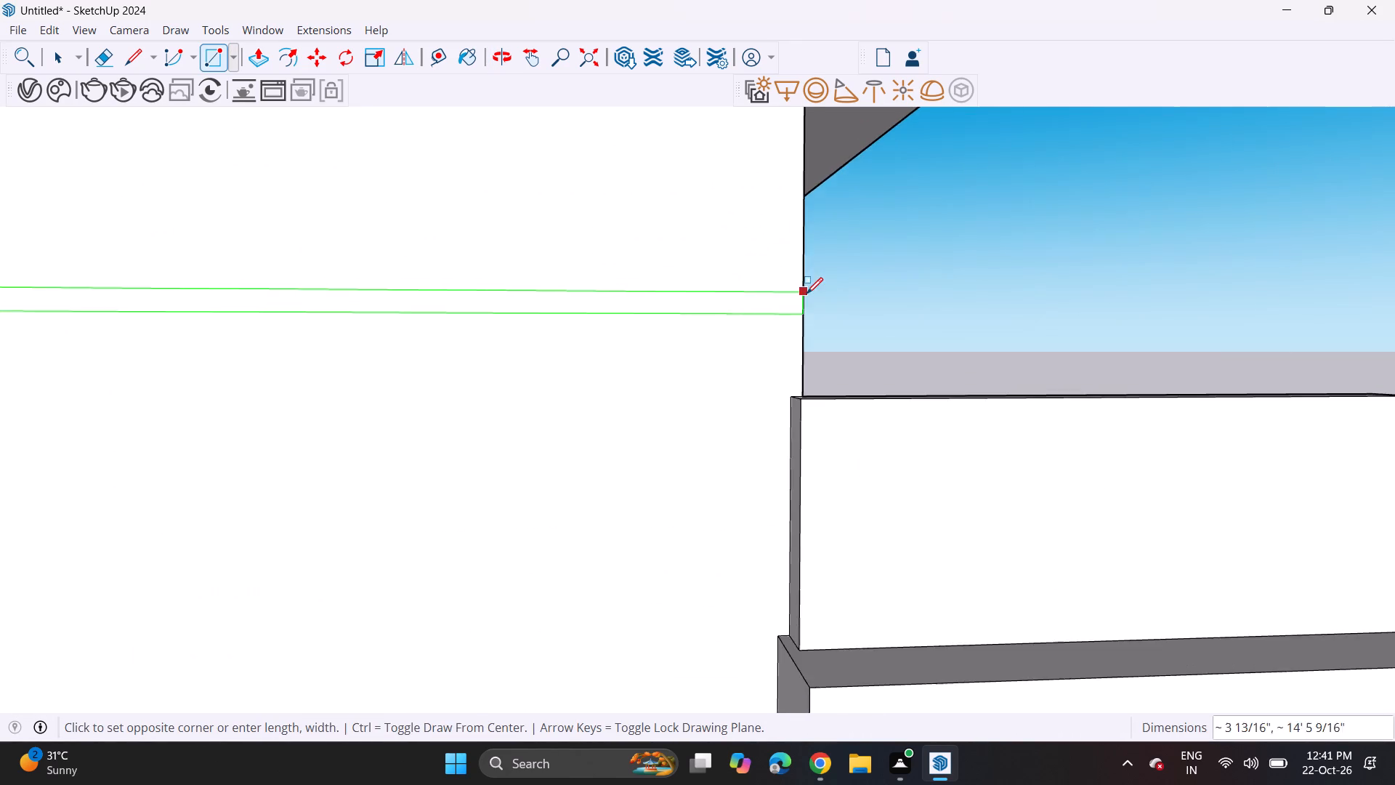
{"action": "scroll", "coordinate": [807, 294], "scroll_direction": "up", "scroll_amount": 3}
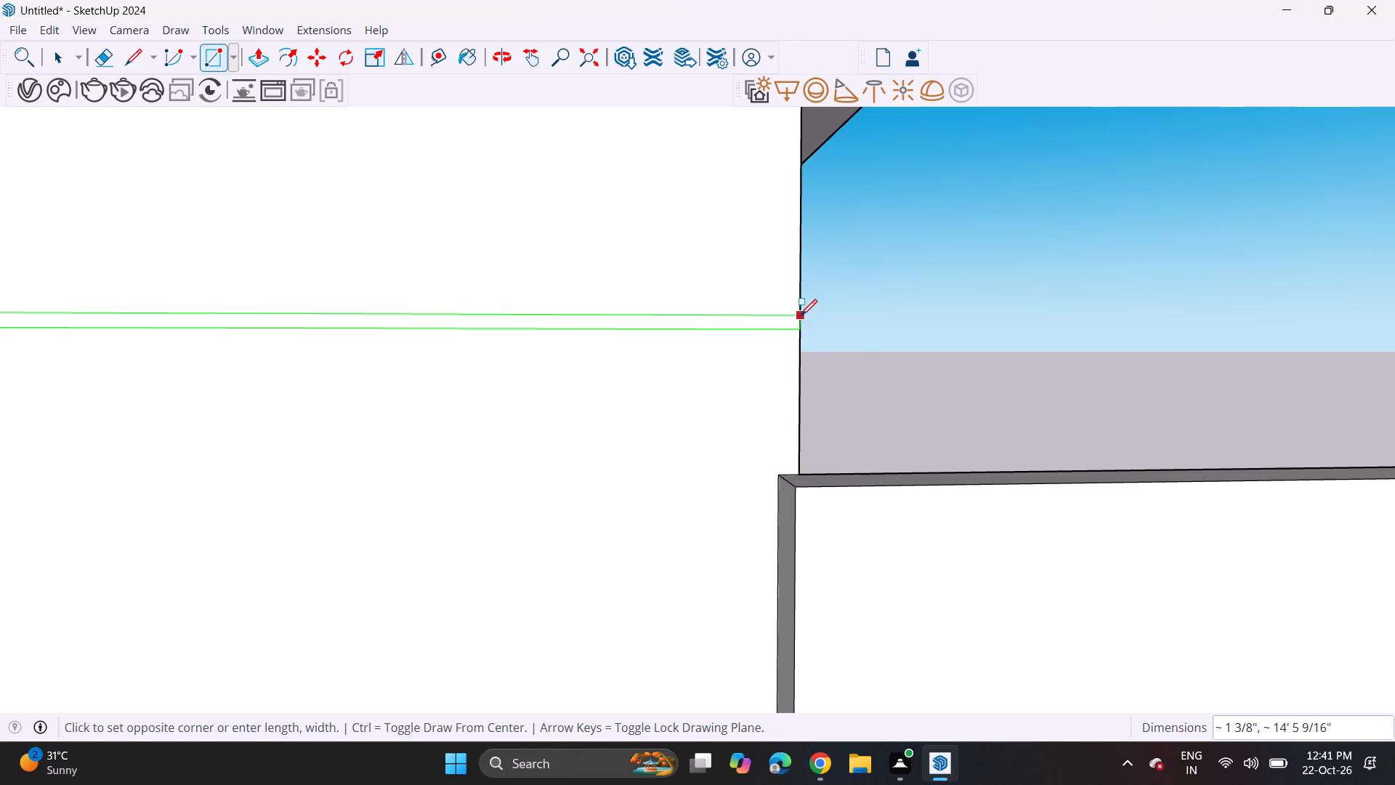
{"action": "left_click", "coordinate": [801, 315]}
Draw a rectangle about 2' 9 11/16" by 10' from the wall's top edge near its right corner down to the projecting ledge.
{"action": "scroll", "coordinate": [604, 332], "scroll_direction": "down", "scroll_amount": 17}
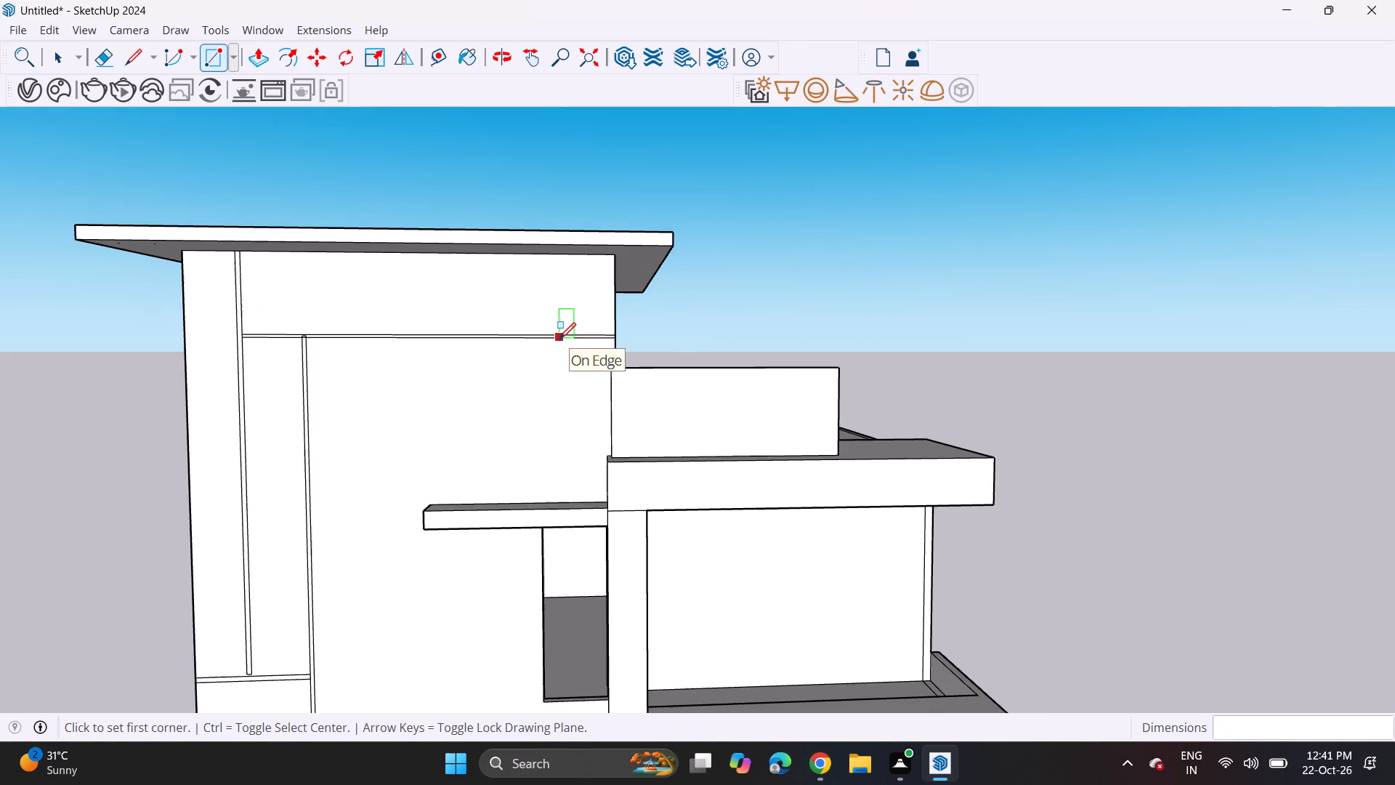
{"action": "middle_click_drag", "start_coordinate": [559, 339], "coordinate": [649, 337], "text": "shift"}
{"action": "middle_click_drag", "start_coordinate": [679, 250], "coordinate": [687, 223]}
{"action": "scroll", "coordinate": [678, 244], "scroll_direction": "up", "scroll_amount": 3}
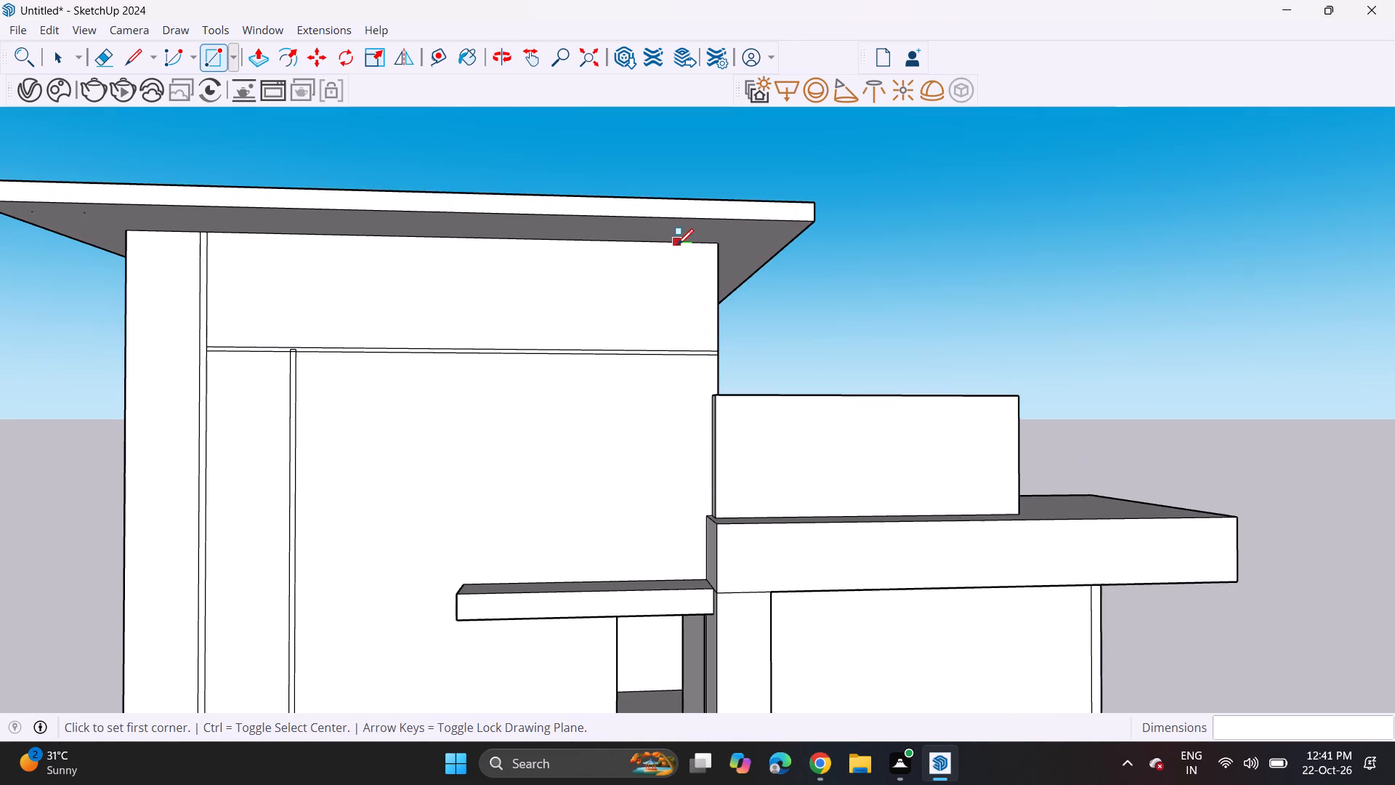
{"action": "left_click", "coordinate": [697, 244]}
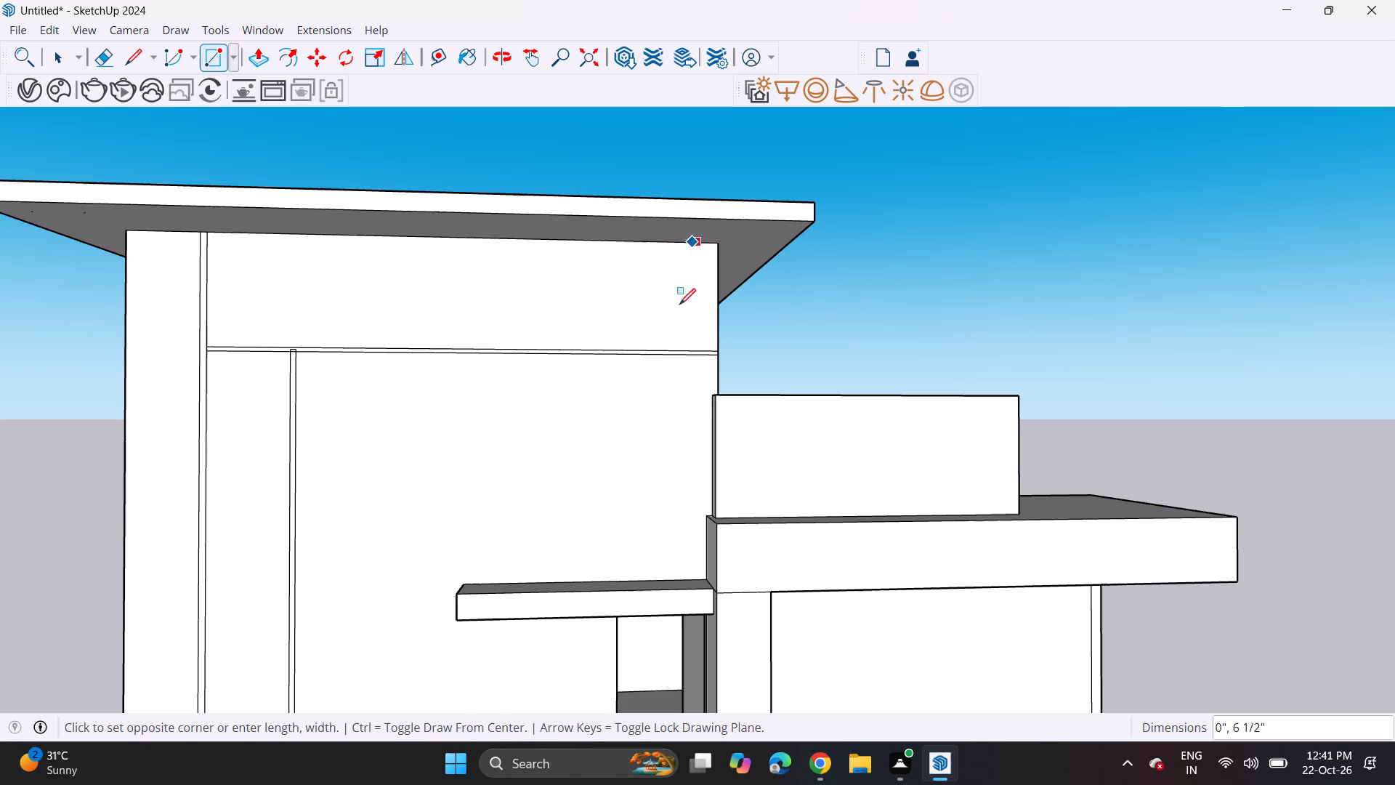
{"action": "middle_click_drag", "start_coordinate": [607, 538], "coordinate": [607, 589]}
{"action": "scroll", "coordinate": [605, 609], "scroll_direction": "up", "scroll_amount": 2}
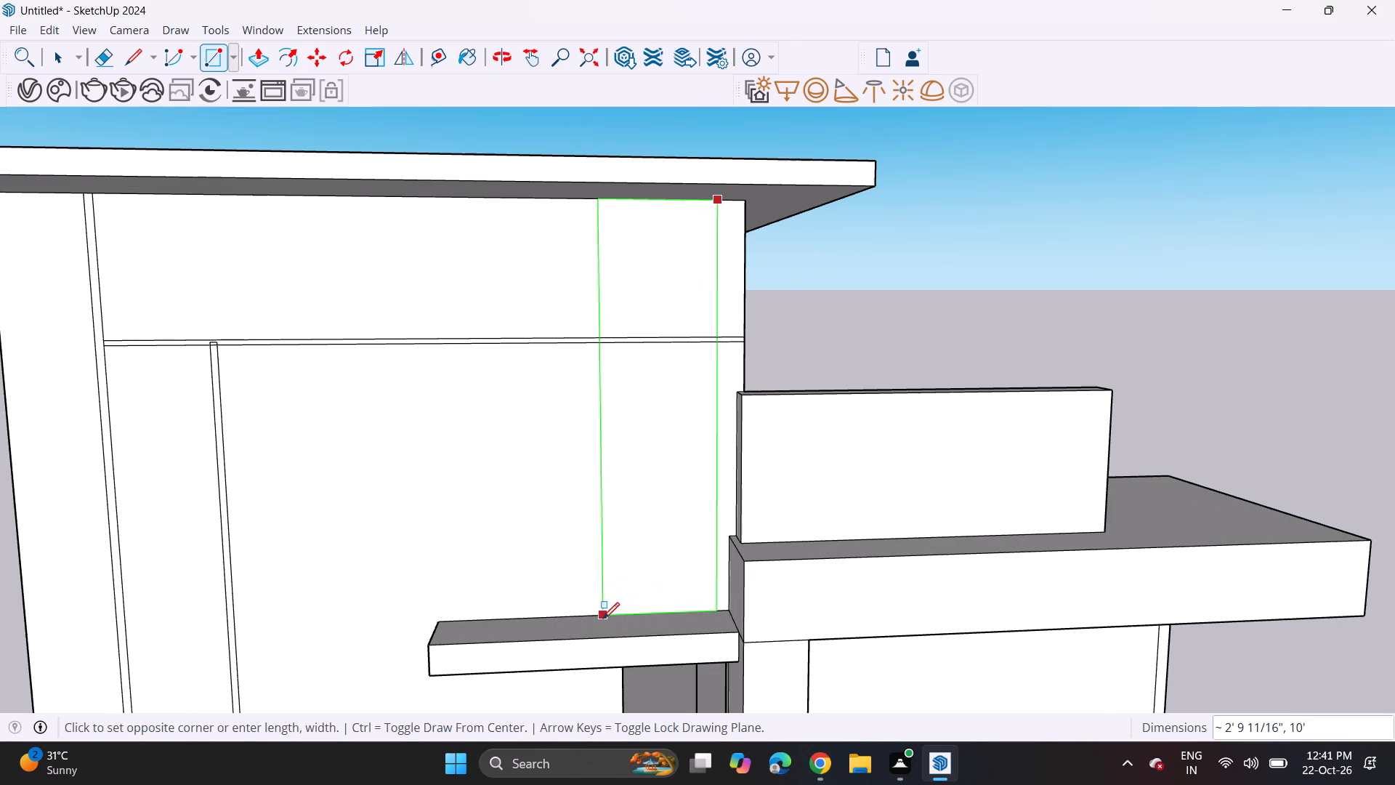
{"action": "left_click", "coordinate": [603, 619]}
{"action": "scroll", "coordinate": [153, 329], "scroll_direction": "down", "scroll_amount": 3}
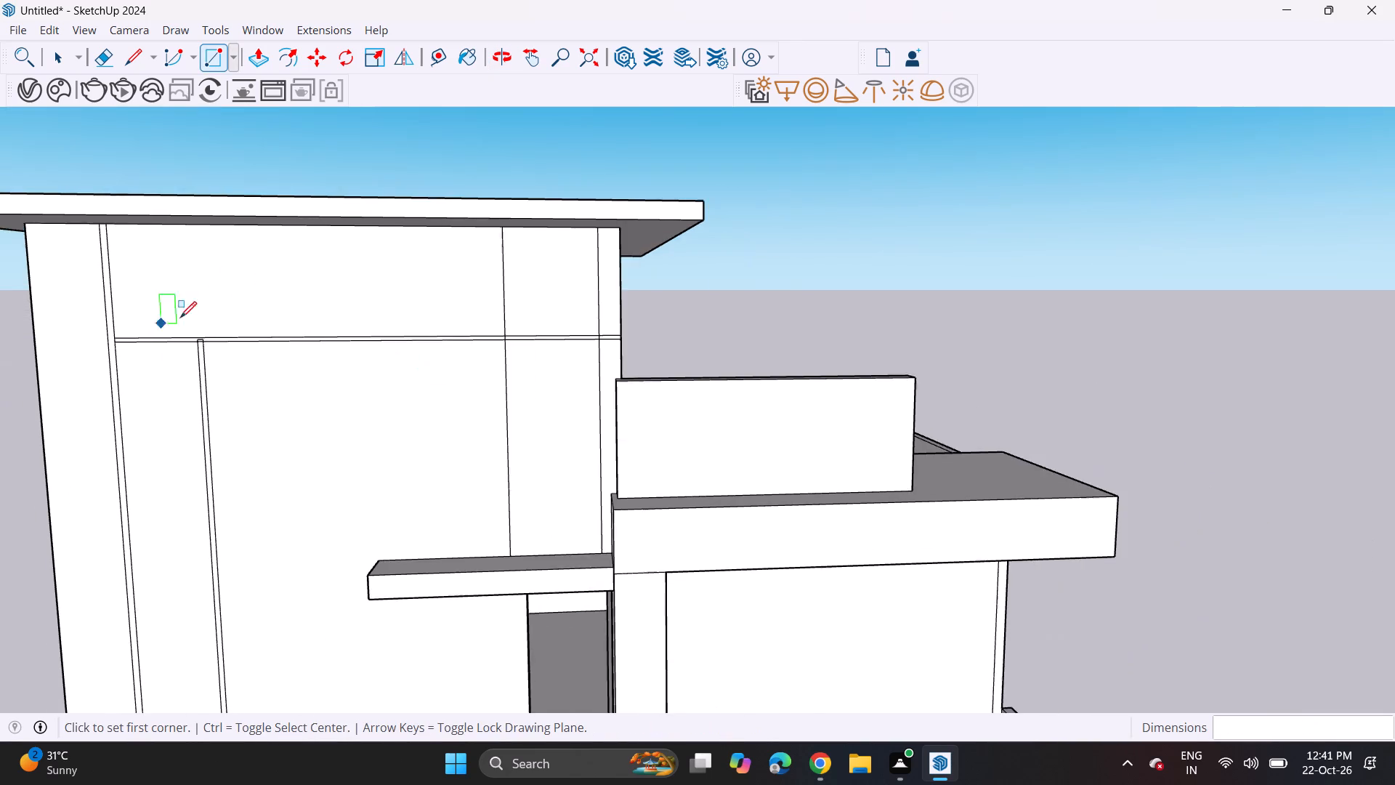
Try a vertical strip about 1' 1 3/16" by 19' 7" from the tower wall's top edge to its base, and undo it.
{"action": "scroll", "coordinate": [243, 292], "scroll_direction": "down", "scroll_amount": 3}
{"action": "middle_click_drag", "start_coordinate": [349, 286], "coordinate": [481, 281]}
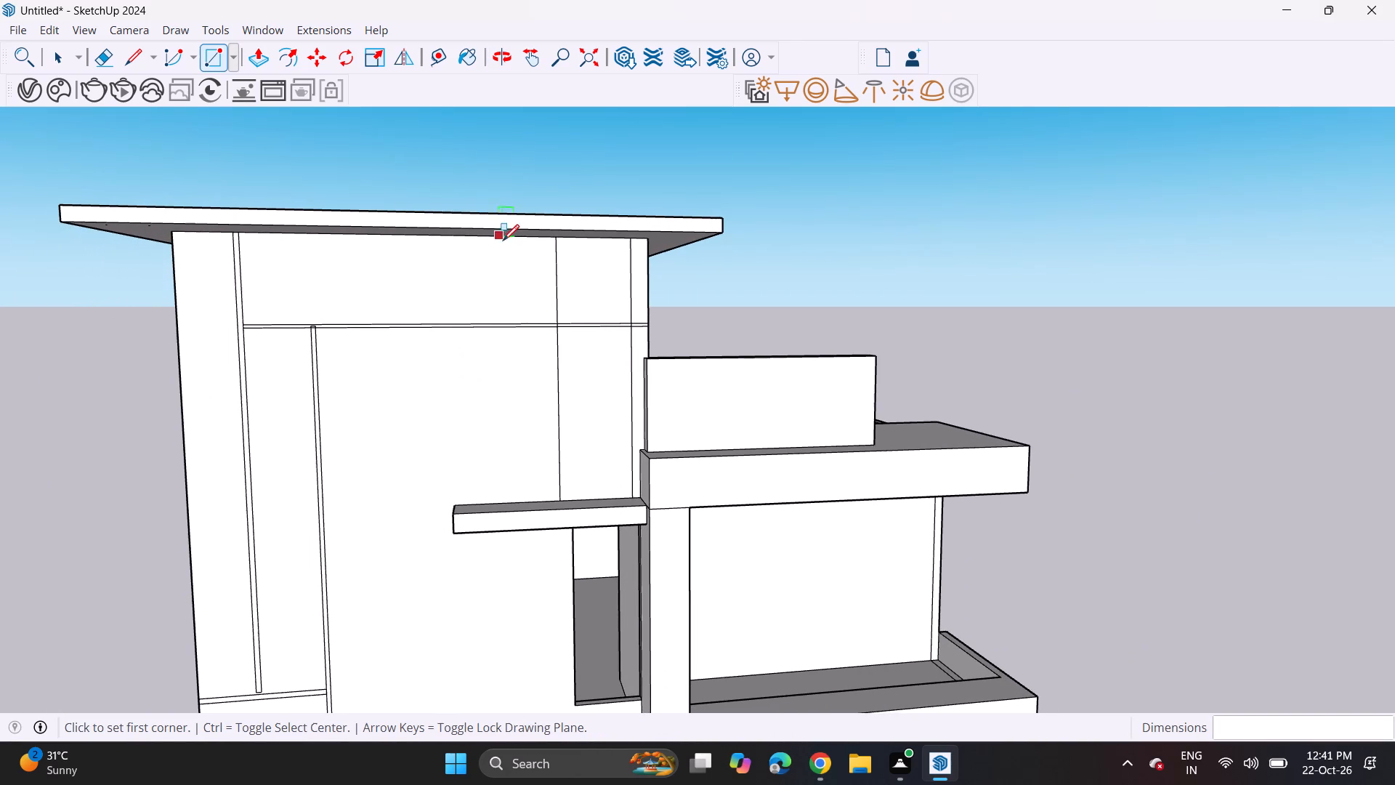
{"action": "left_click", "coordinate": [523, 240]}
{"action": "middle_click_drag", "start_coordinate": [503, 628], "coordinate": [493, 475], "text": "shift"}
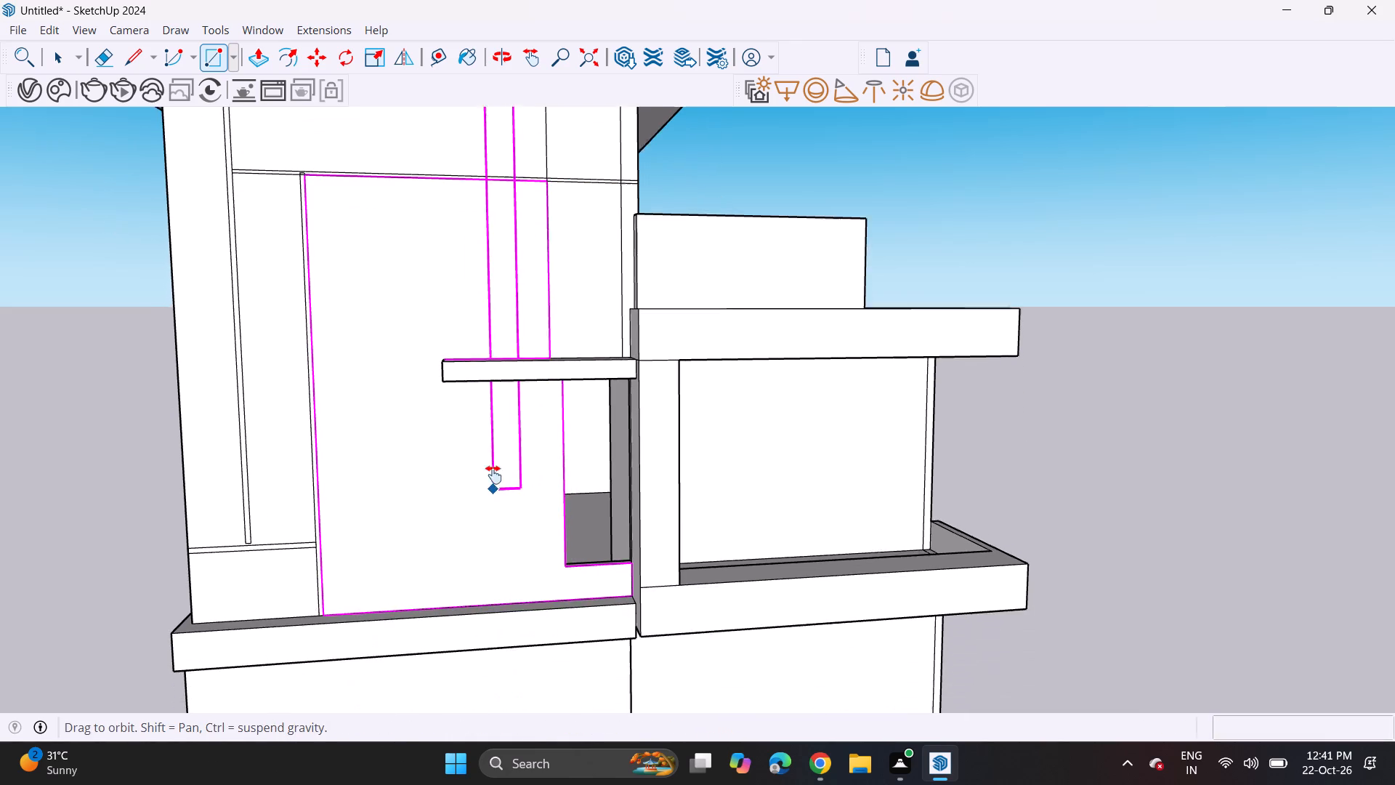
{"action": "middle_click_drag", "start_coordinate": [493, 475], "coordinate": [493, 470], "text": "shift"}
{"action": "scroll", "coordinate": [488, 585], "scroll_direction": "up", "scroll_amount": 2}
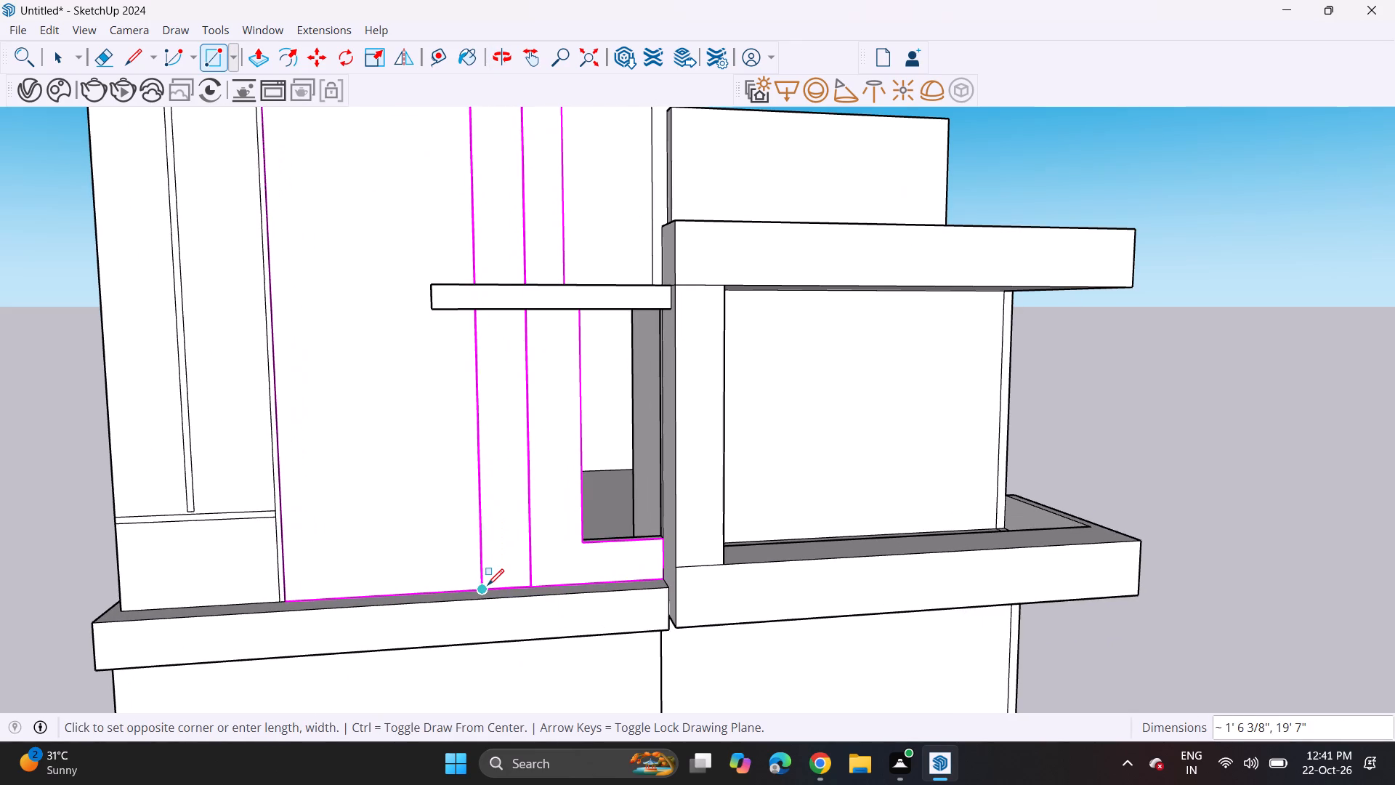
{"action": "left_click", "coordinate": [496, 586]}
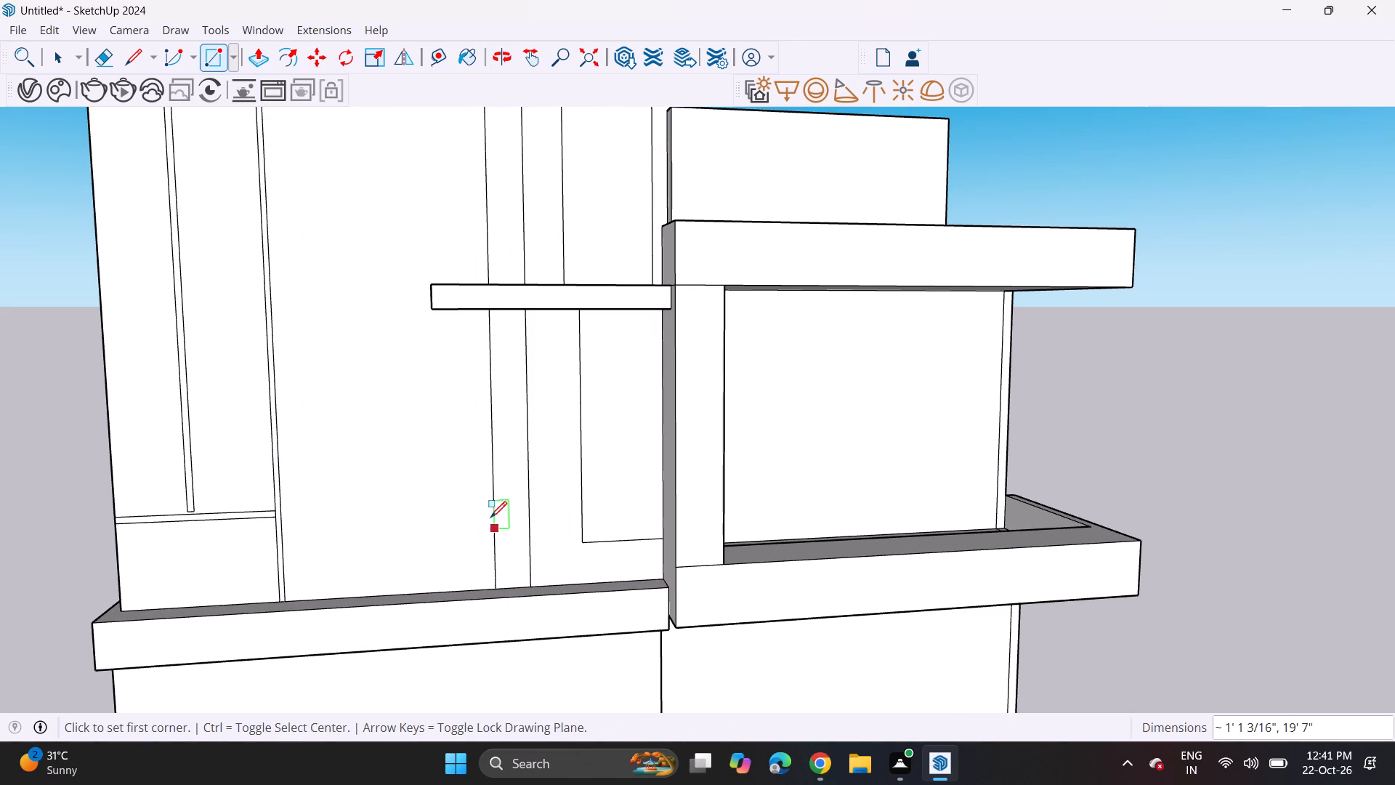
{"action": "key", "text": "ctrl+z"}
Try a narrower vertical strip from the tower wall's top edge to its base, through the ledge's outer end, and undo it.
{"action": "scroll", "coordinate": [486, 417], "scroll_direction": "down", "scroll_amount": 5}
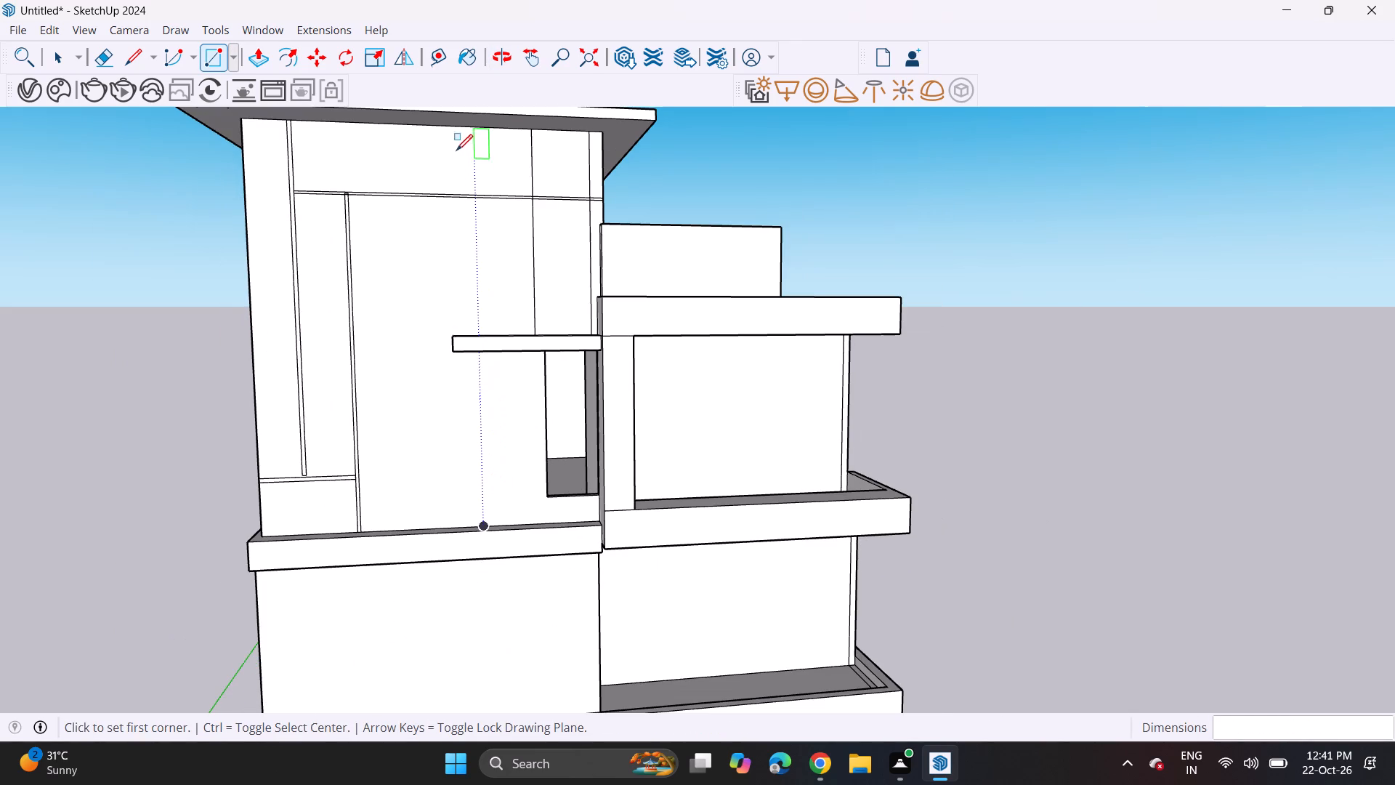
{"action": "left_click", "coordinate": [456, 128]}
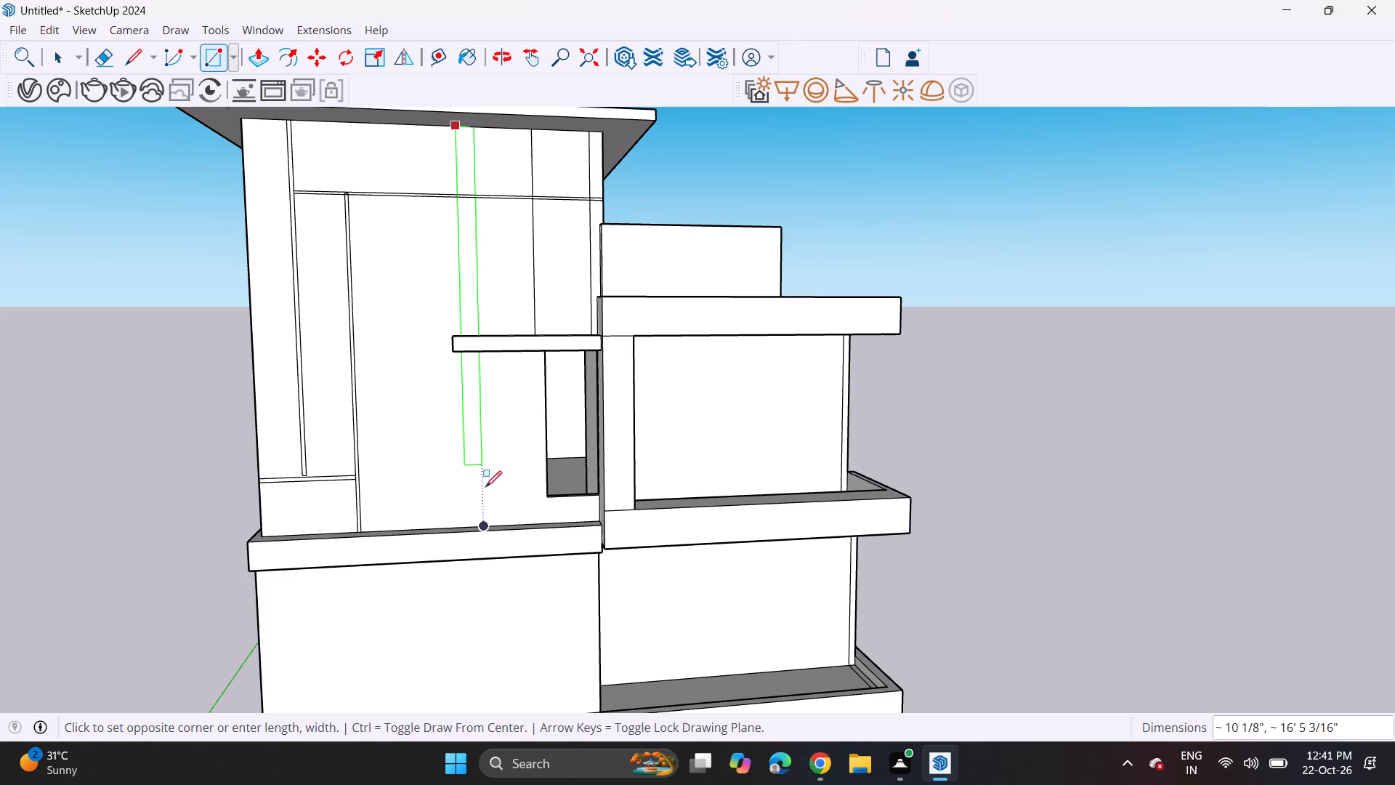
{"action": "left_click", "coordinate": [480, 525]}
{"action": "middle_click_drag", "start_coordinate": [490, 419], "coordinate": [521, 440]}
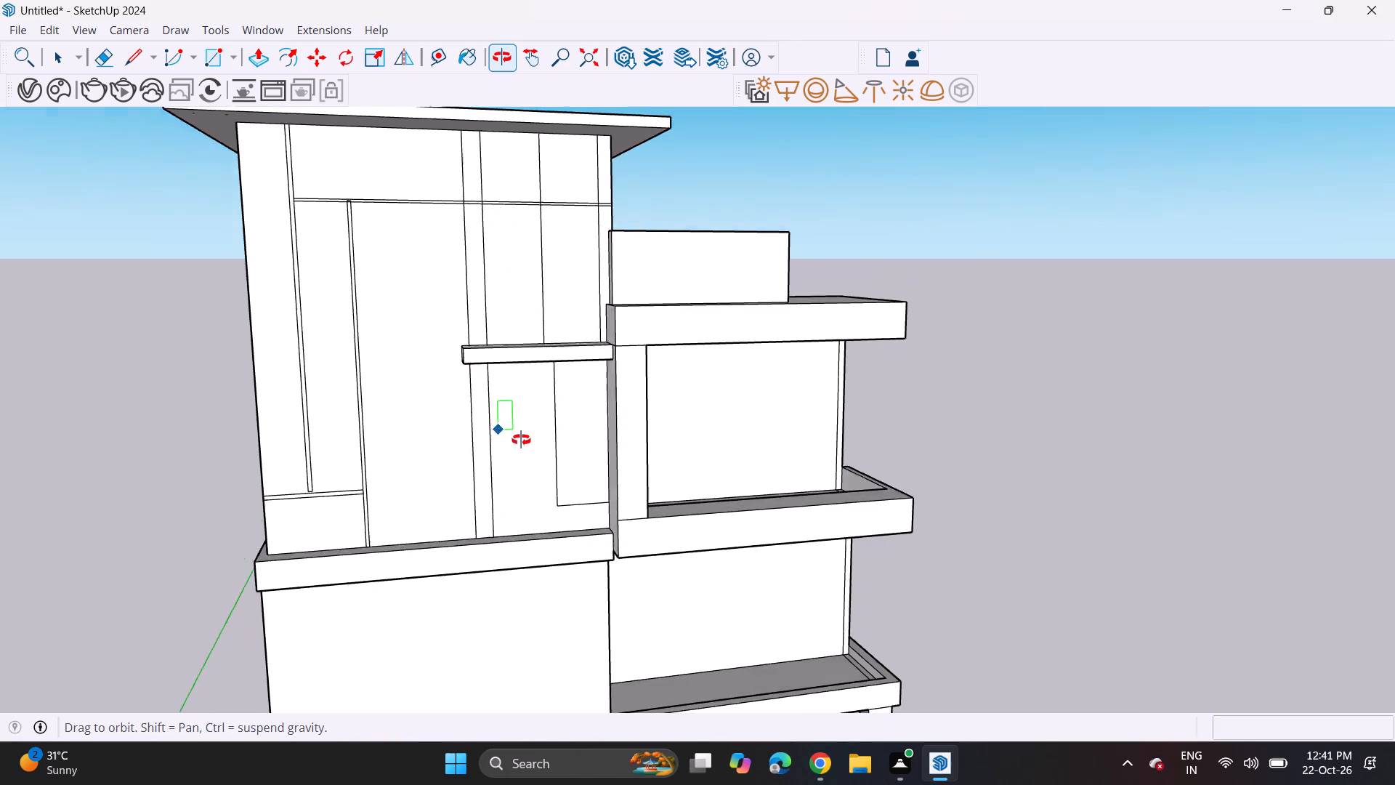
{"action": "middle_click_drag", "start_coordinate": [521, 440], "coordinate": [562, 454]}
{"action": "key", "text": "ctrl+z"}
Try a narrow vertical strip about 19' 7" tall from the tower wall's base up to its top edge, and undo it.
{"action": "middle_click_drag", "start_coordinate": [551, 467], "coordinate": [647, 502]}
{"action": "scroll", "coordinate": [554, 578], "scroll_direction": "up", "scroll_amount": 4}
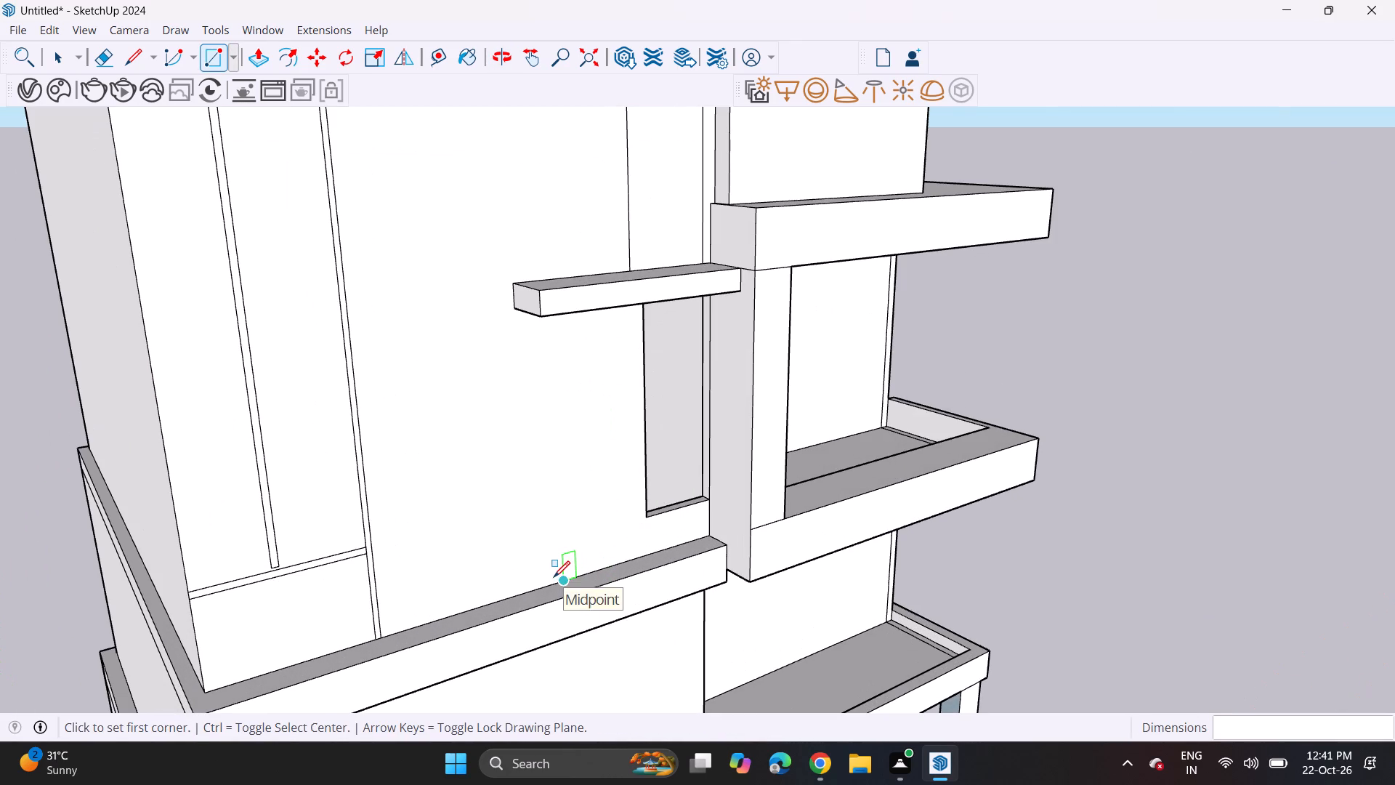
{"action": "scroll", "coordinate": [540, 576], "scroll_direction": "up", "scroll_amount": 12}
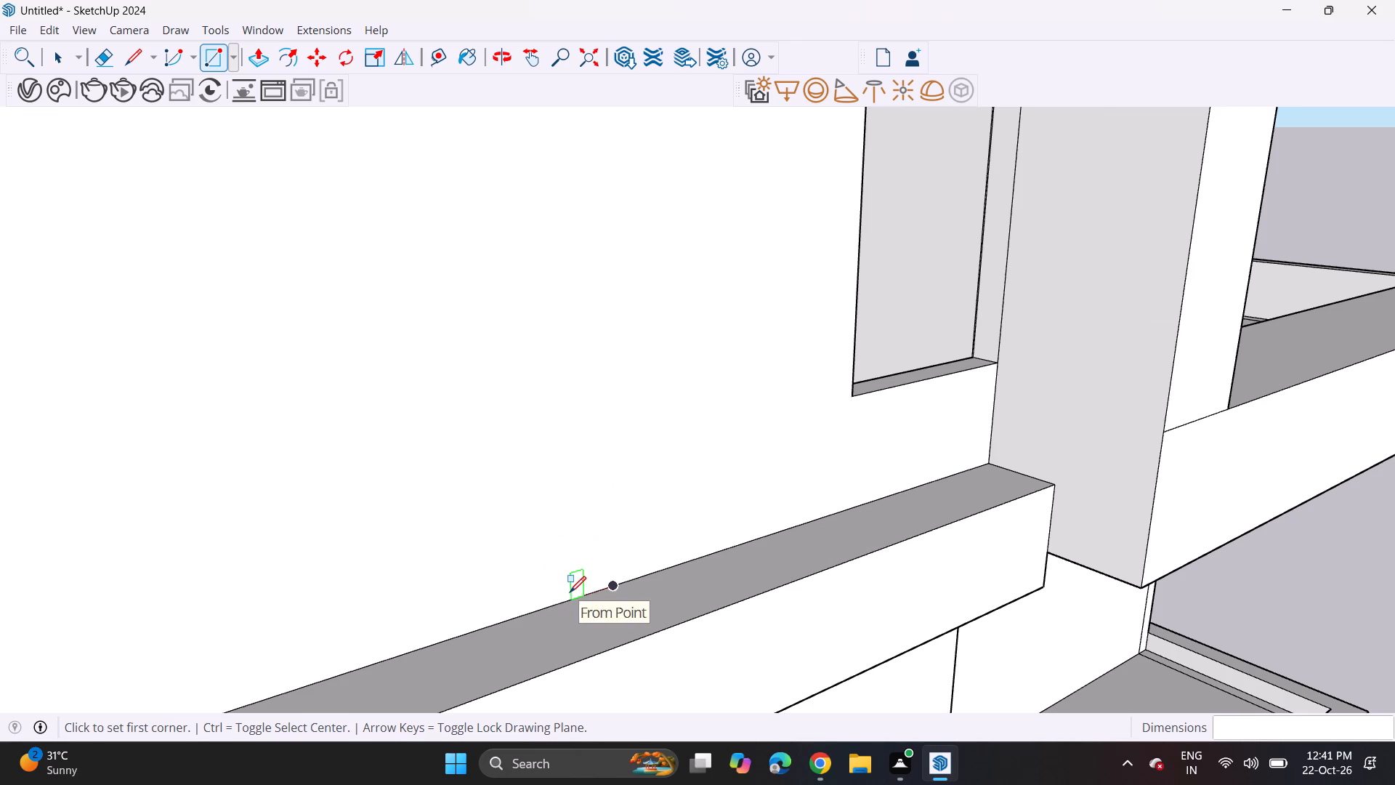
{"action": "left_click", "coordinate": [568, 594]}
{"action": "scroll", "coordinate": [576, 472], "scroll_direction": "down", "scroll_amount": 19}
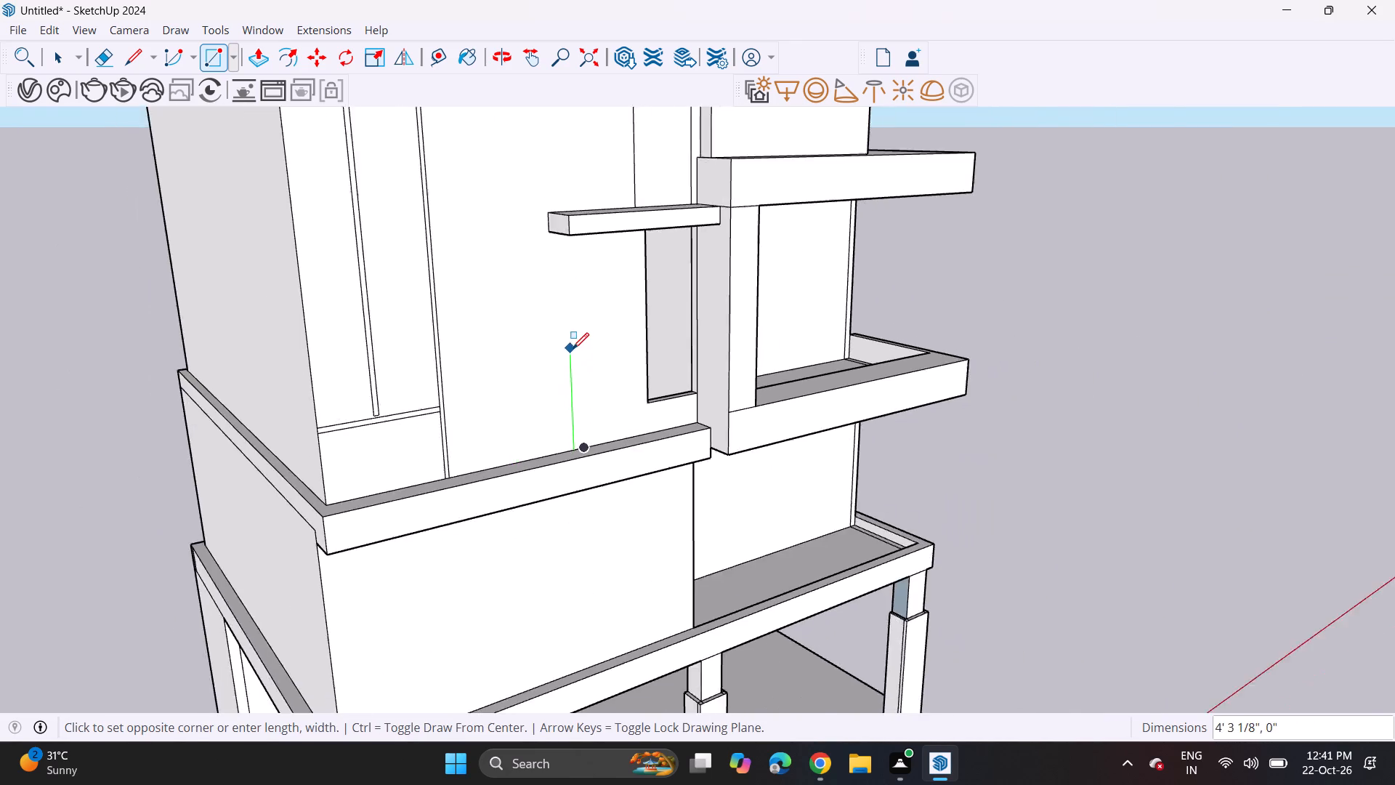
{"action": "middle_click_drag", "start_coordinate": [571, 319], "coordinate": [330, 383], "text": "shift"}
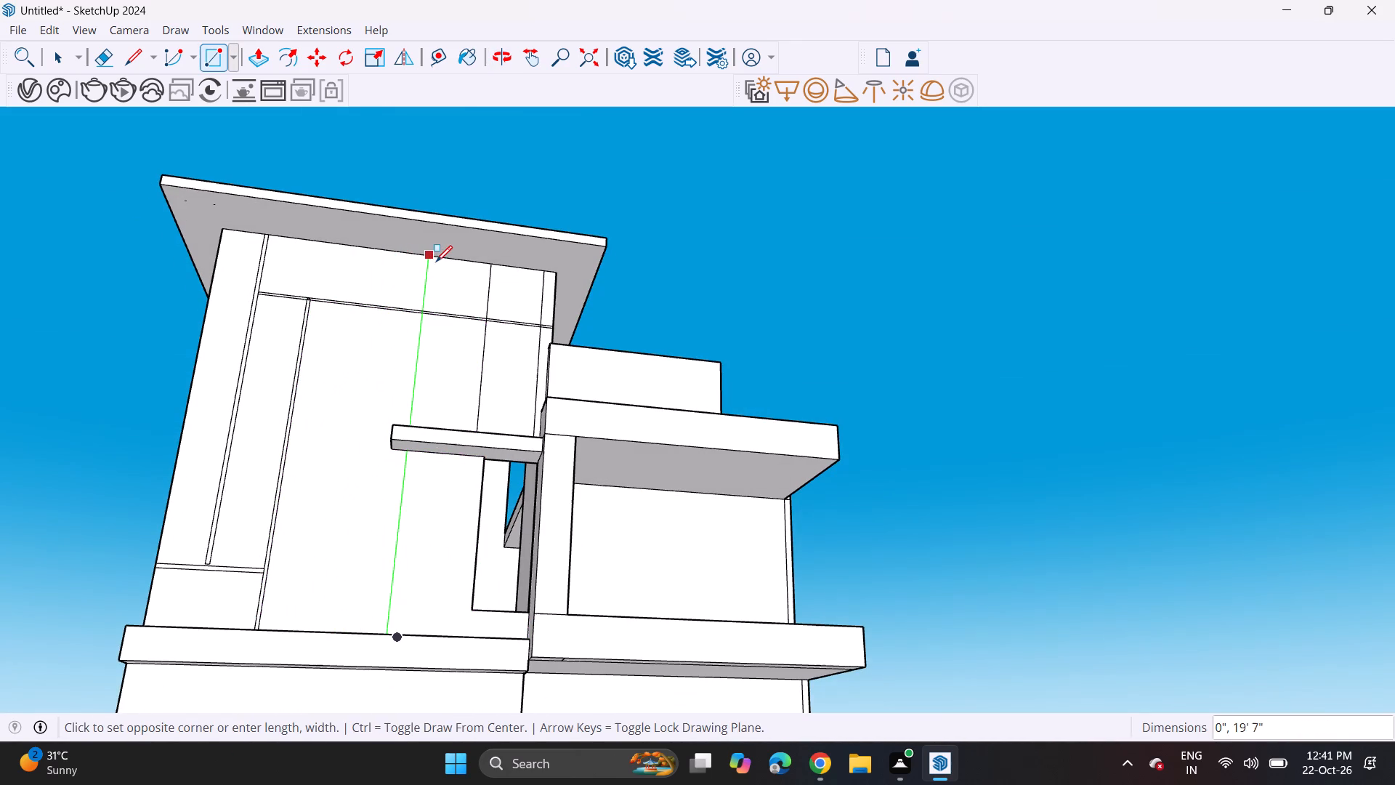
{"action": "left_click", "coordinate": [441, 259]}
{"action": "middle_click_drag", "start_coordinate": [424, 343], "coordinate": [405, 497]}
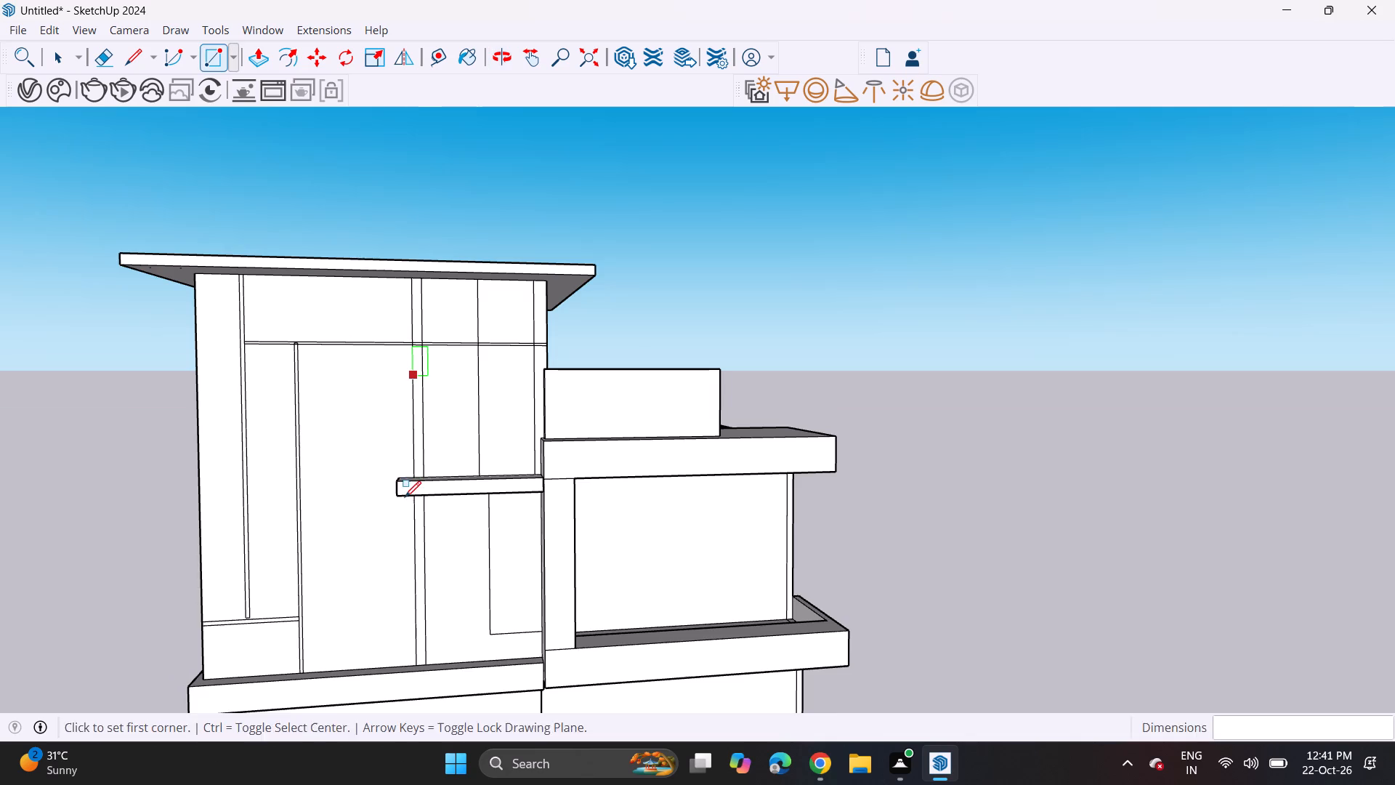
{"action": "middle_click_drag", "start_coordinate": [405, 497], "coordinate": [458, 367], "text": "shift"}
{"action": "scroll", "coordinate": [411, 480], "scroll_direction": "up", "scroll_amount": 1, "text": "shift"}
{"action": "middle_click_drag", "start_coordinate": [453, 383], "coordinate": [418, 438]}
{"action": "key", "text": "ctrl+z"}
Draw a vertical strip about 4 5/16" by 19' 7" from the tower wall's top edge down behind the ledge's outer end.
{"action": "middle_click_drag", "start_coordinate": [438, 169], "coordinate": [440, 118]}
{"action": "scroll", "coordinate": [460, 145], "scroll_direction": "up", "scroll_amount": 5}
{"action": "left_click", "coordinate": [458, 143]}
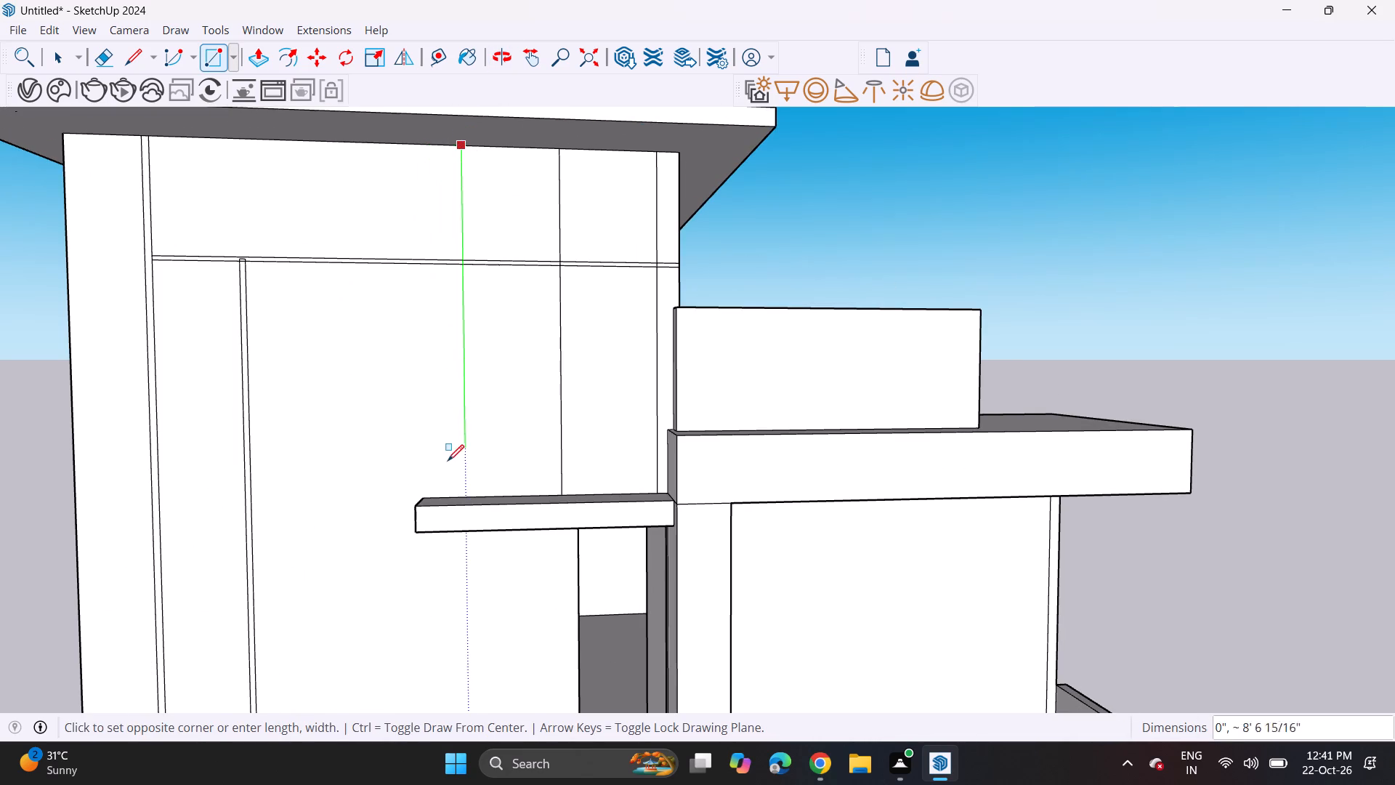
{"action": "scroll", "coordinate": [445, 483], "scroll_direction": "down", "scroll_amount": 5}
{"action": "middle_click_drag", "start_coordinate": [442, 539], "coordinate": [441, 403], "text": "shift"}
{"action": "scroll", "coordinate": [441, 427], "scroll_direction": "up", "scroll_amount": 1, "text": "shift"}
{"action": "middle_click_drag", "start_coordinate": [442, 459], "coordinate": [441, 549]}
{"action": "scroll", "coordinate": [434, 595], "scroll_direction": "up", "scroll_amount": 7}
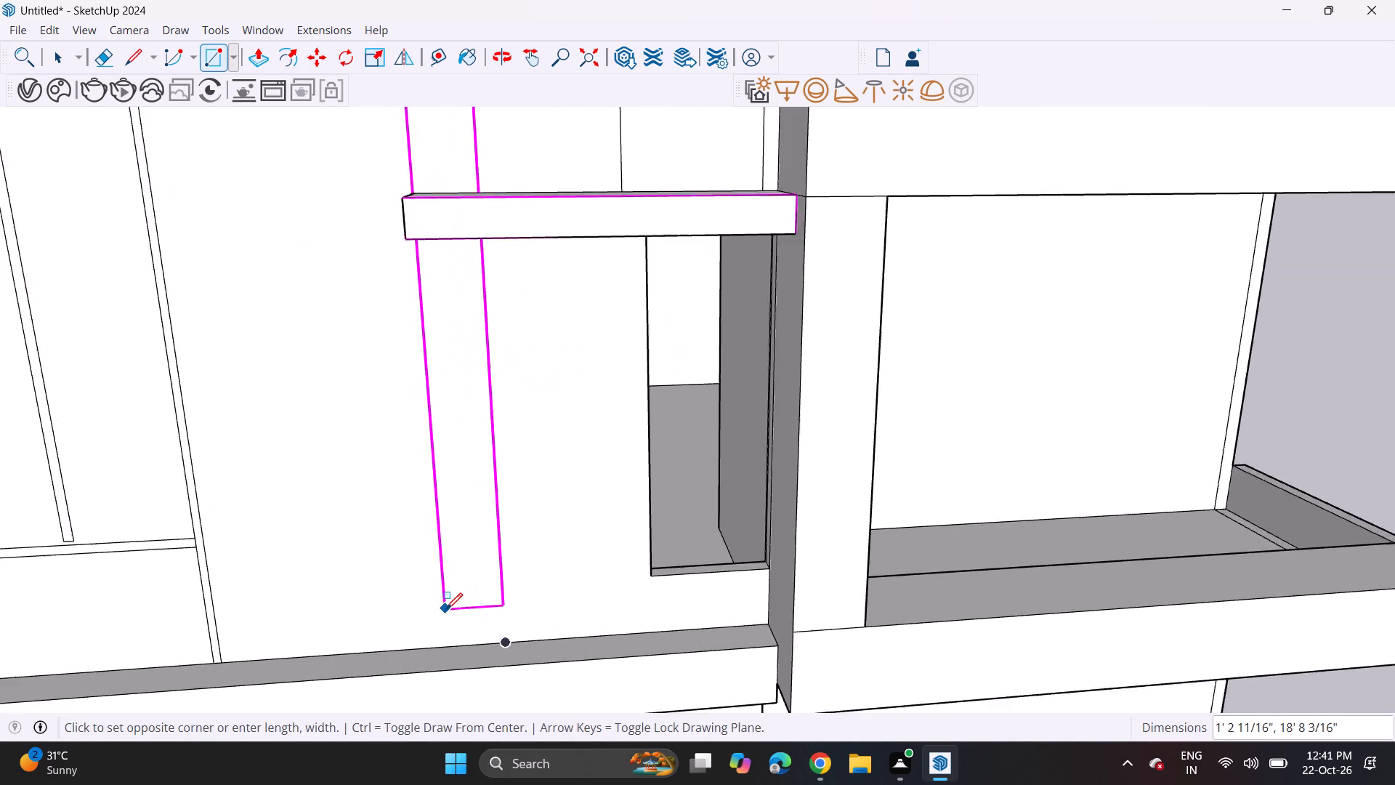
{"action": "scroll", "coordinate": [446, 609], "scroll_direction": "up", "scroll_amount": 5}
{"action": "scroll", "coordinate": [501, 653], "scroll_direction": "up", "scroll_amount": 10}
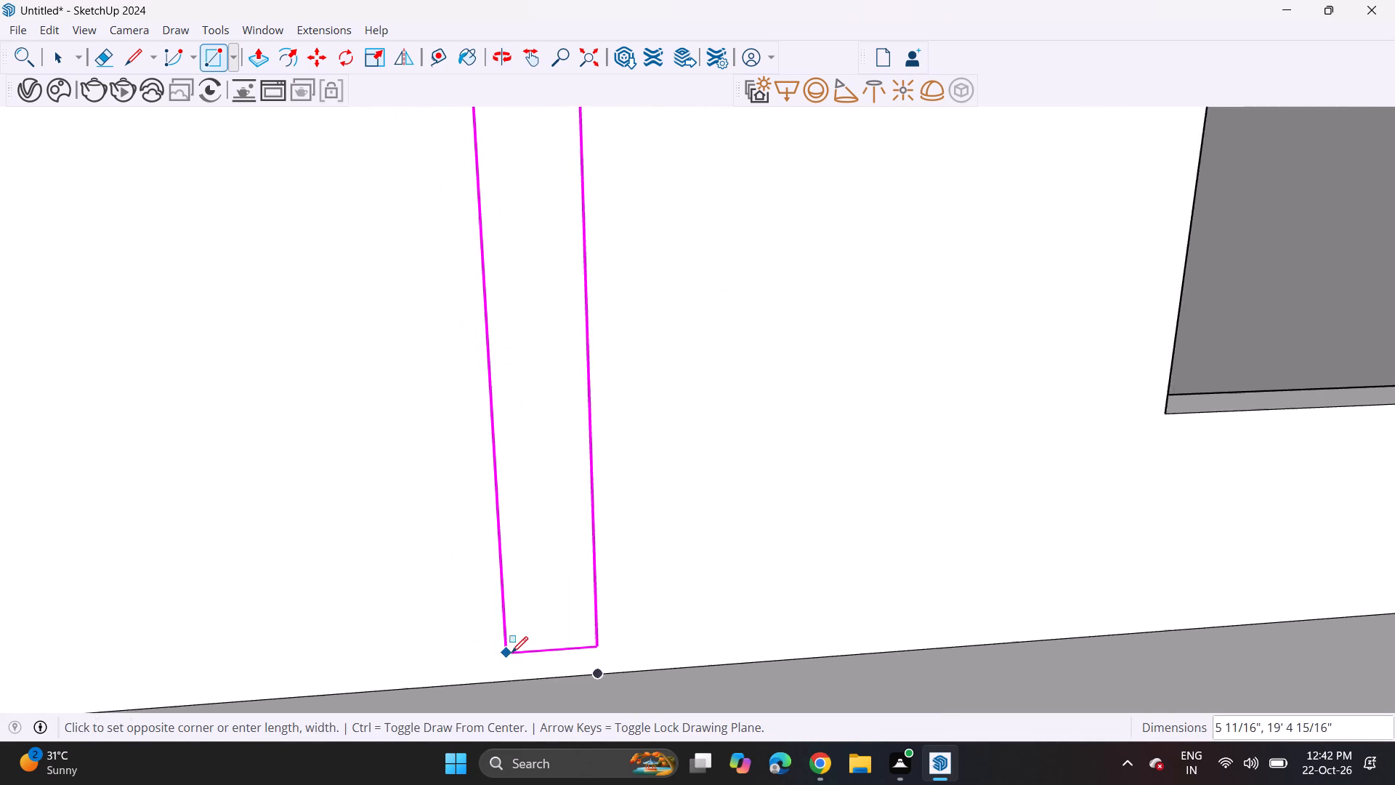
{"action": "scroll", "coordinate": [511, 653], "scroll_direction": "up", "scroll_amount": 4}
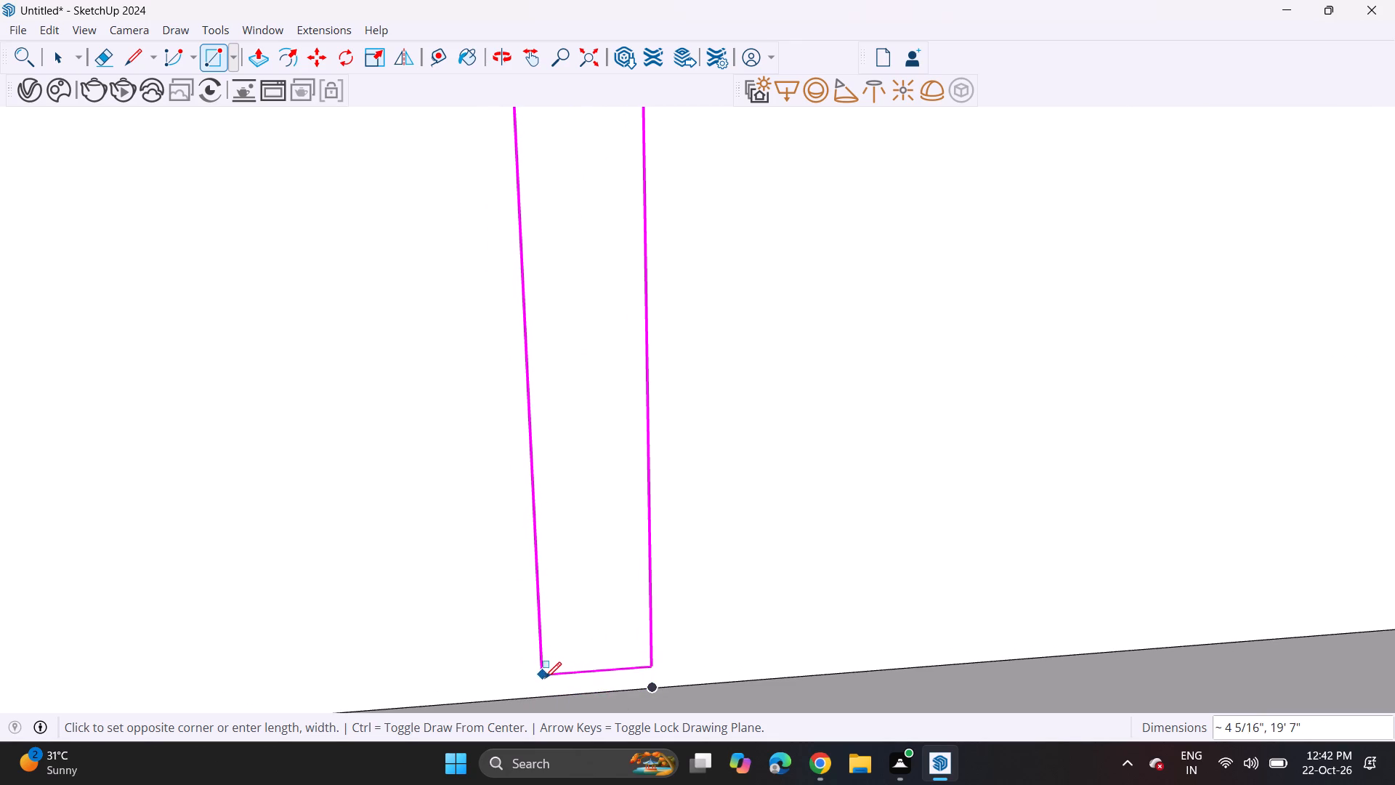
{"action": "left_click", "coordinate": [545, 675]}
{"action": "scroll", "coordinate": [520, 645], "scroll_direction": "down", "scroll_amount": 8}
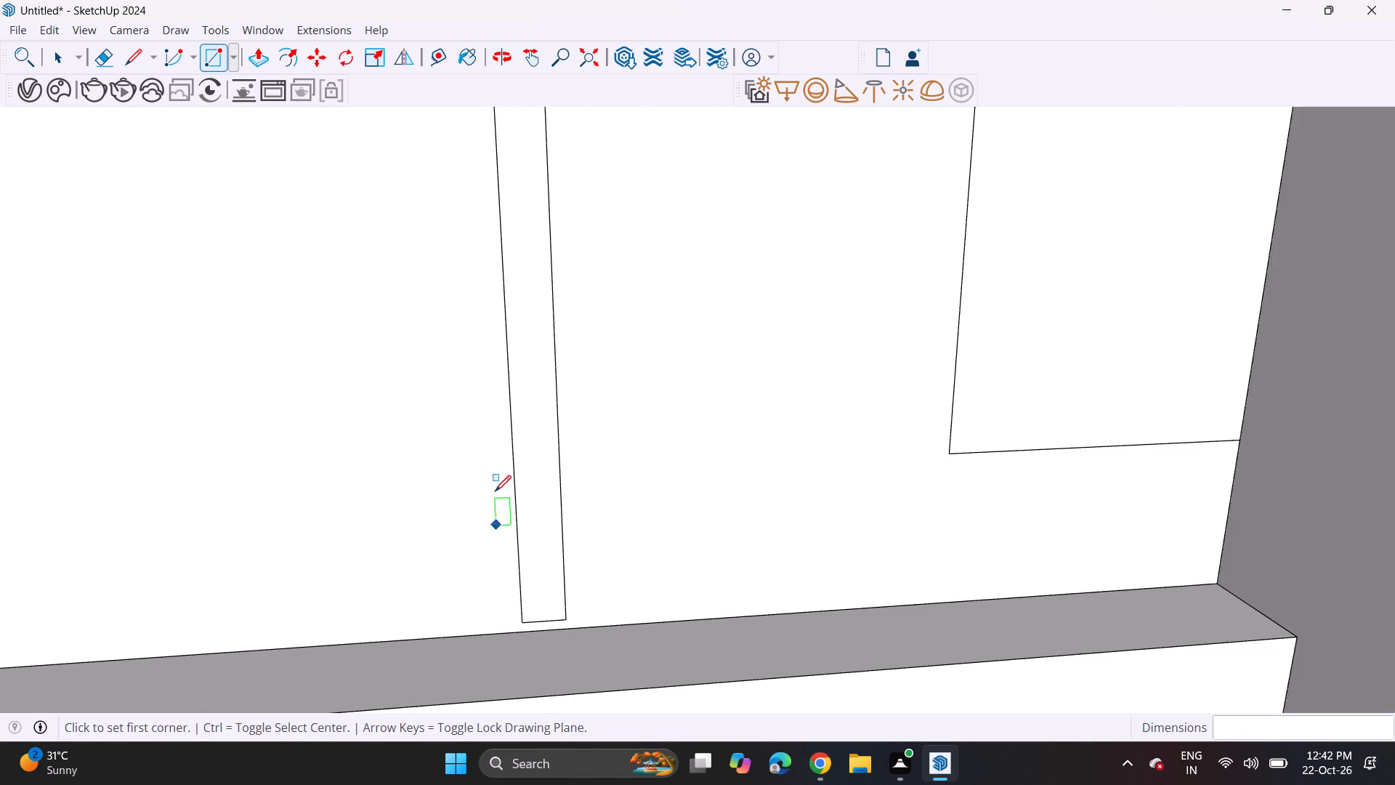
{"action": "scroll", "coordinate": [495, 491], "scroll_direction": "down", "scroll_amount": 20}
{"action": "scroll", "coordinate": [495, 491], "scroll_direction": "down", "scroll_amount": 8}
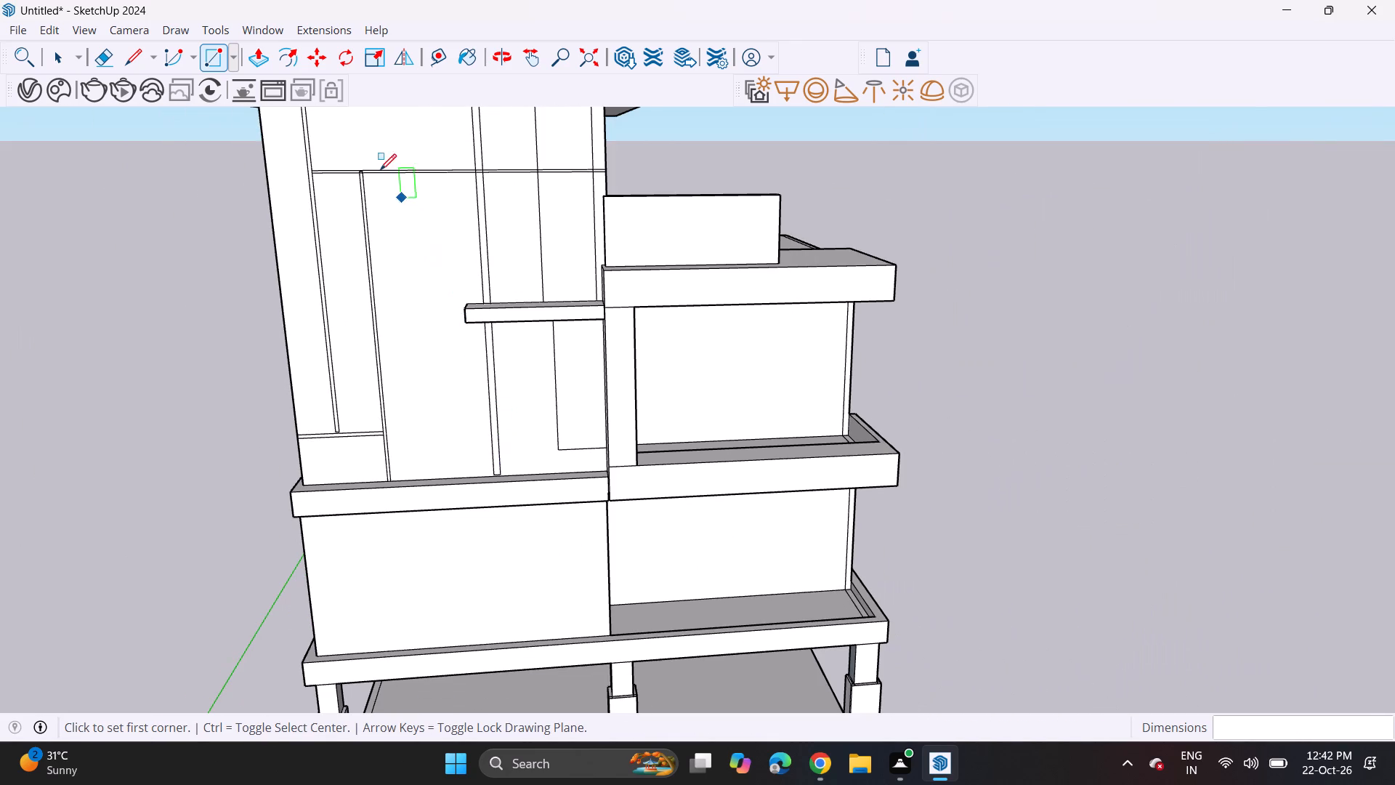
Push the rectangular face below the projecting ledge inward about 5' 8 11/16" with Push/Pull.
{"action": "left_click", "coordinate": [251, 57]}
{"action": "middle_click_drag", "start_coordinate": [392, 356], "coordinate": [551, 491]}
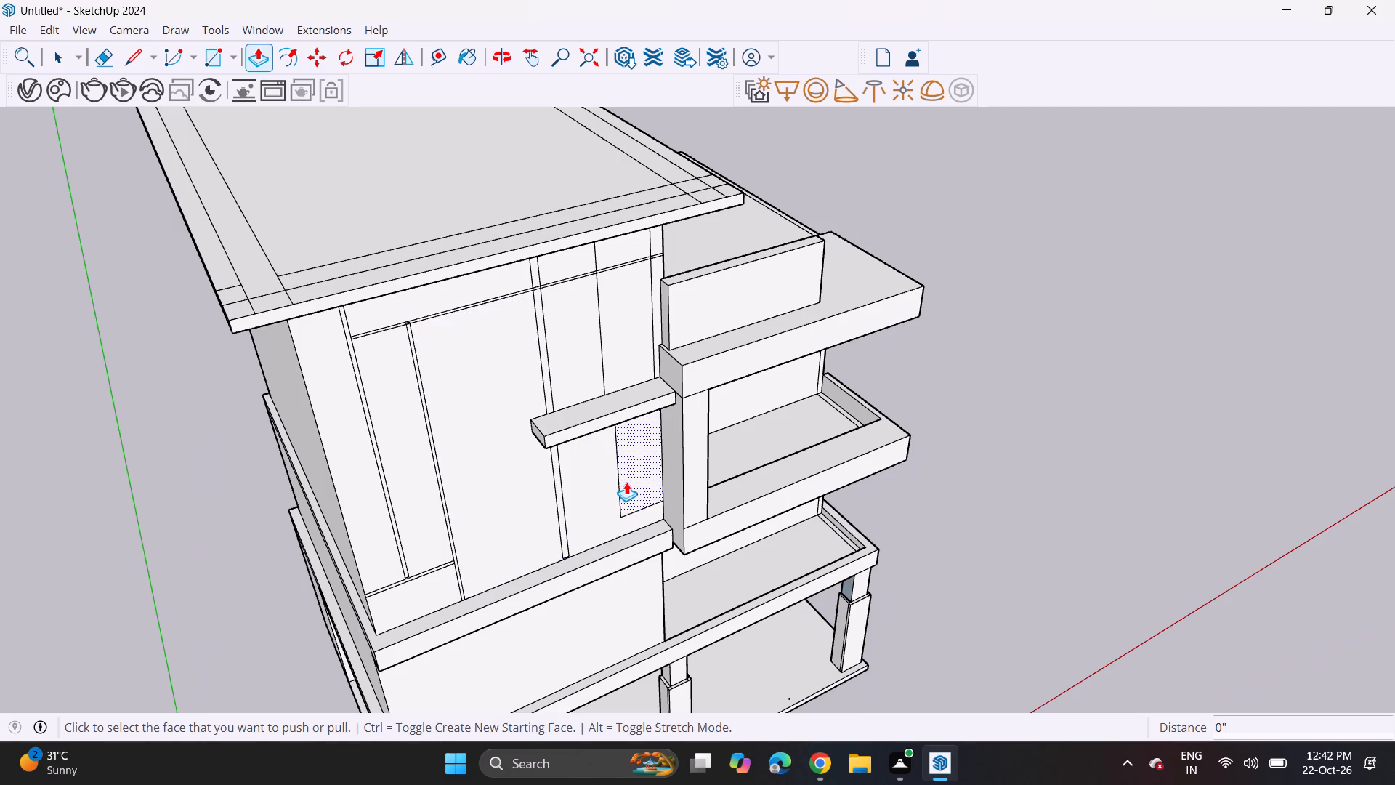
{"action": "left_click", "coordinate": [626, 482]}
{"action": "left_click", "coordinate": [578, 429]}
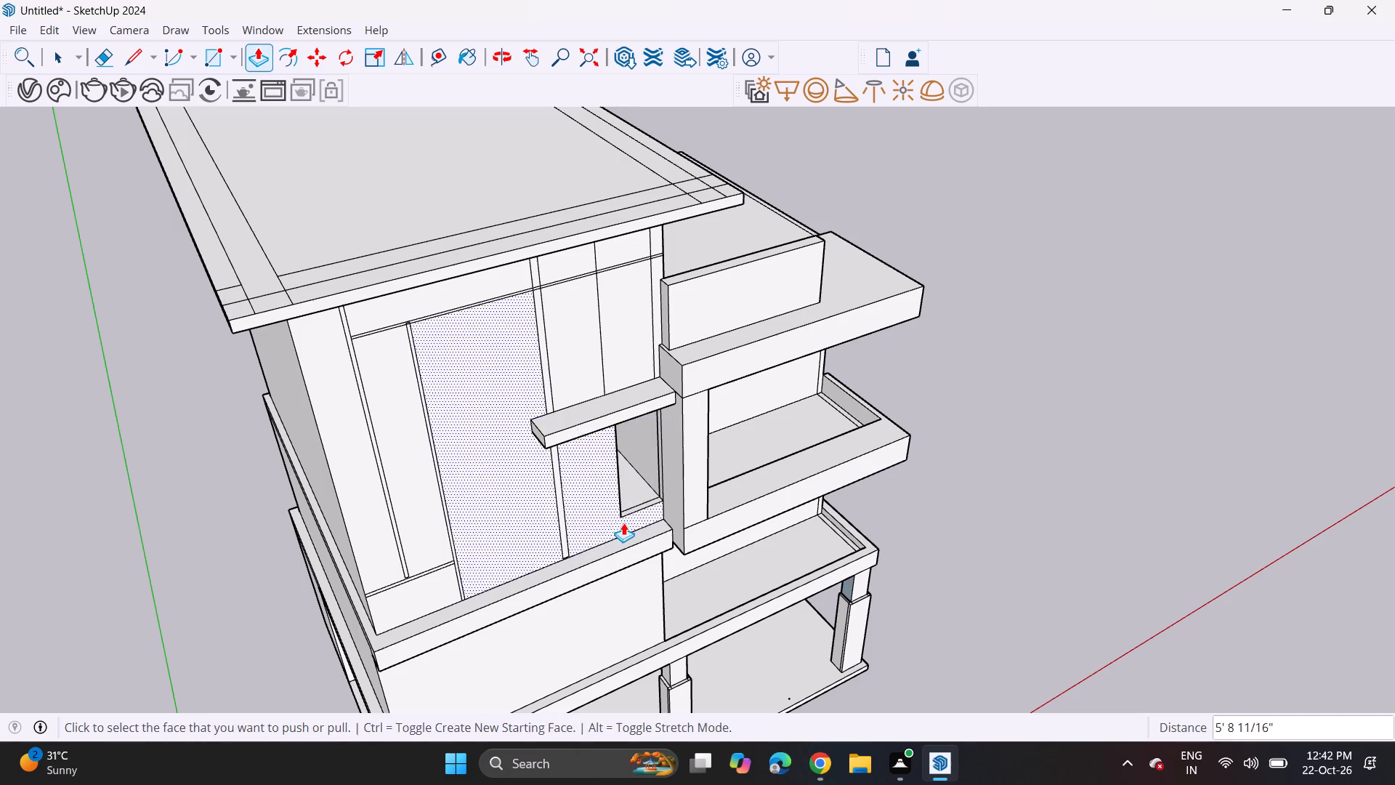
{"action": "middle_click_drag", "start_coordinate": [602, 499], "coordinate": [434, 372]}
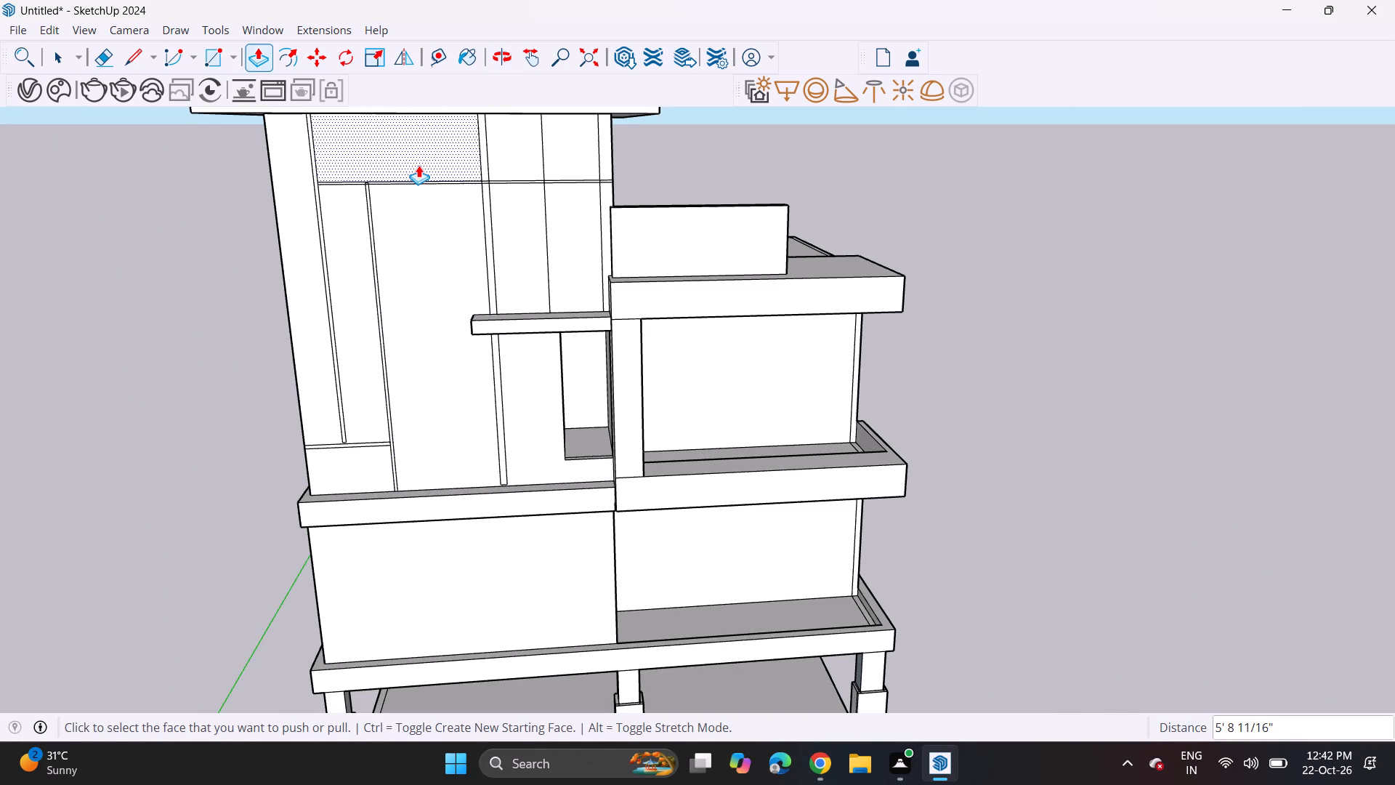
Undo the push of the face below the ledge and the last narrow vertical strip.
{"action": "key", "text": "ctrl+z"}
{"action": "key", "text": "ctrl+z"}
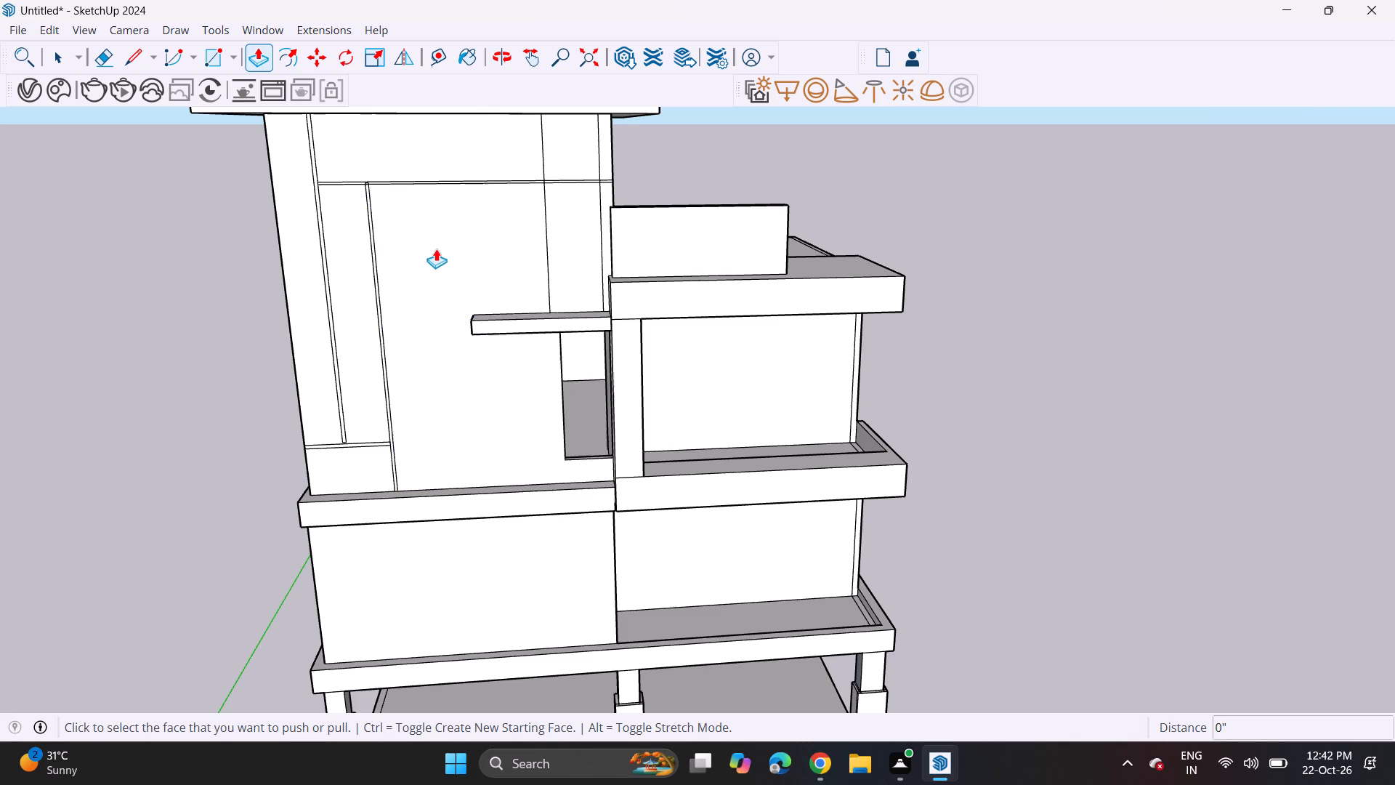
Draw a wider vertical strip about 19' 7" tall from the tower wall's top edge to its base, passing behind the ledge's outer end.
{"action": "middle_click_drag", "start_coordinate": [440, 236], "coordinate": [476, 330], "text": "shift"}
{"action": "left_click", "coordinate": [202, 57]}
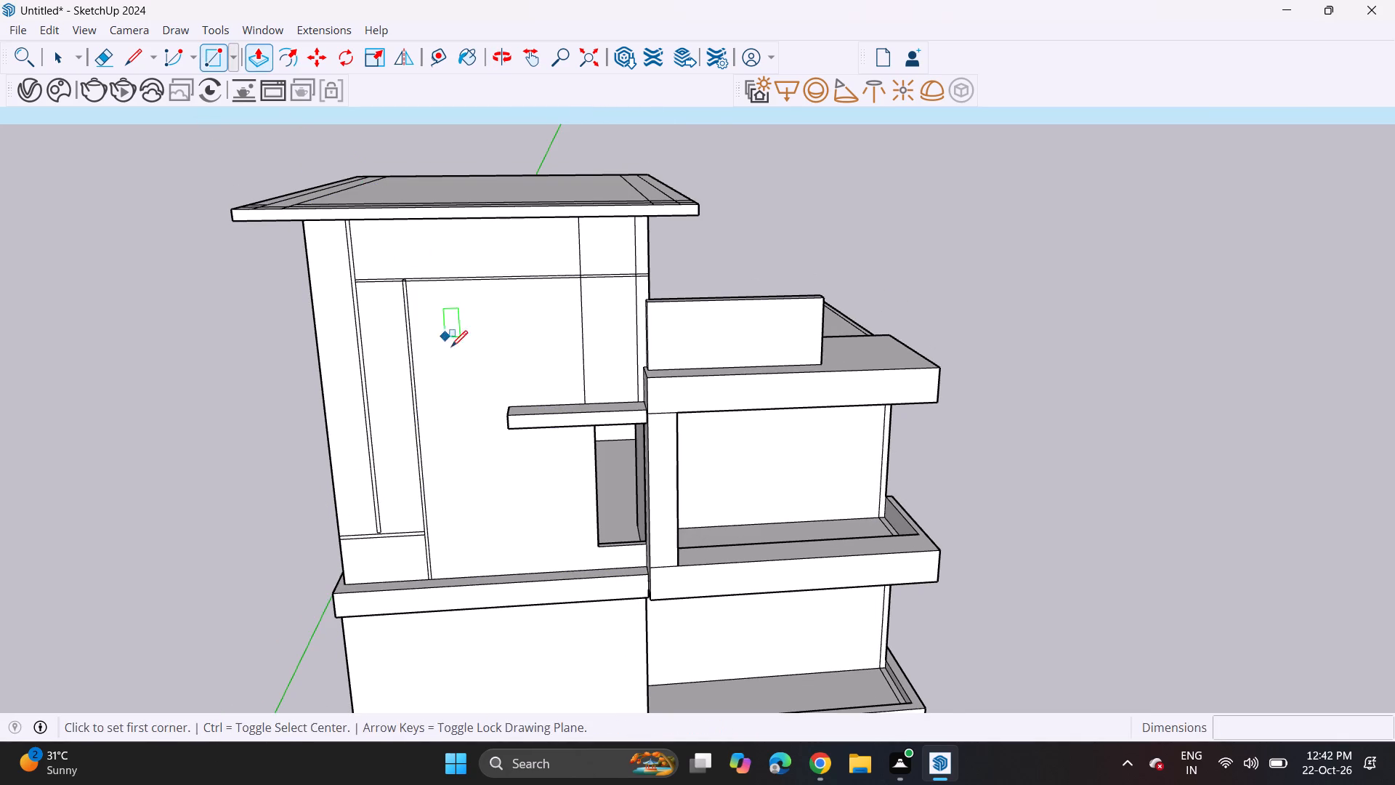
{"action": "middle_click_drag", "start_coordinate": [451, 347], "coordinate": [461, 185]}
{"action": "scroll", "coordinate": [451, 345], "scroll_direction": "up", "scroll_amount": 1}
{"action": "scroll", "coordinate": [496, 170], "scroll_direction": "up", "scroll_amount": 2}
{"action": "left_click", "coordinate": [538, 132]}
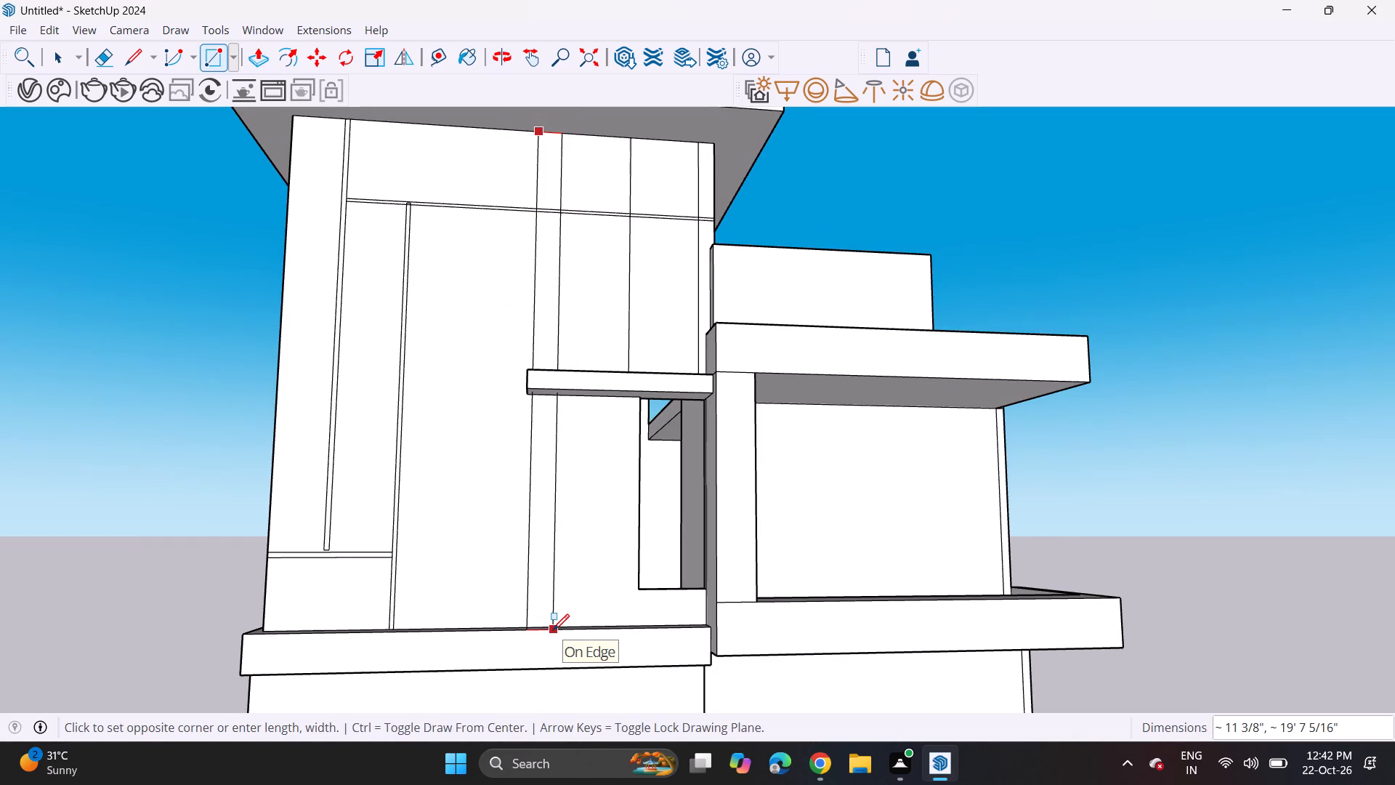
{"action": "middle_click_drag", "start_coordinate": [553, 630], "coordinate": [631, 757]}
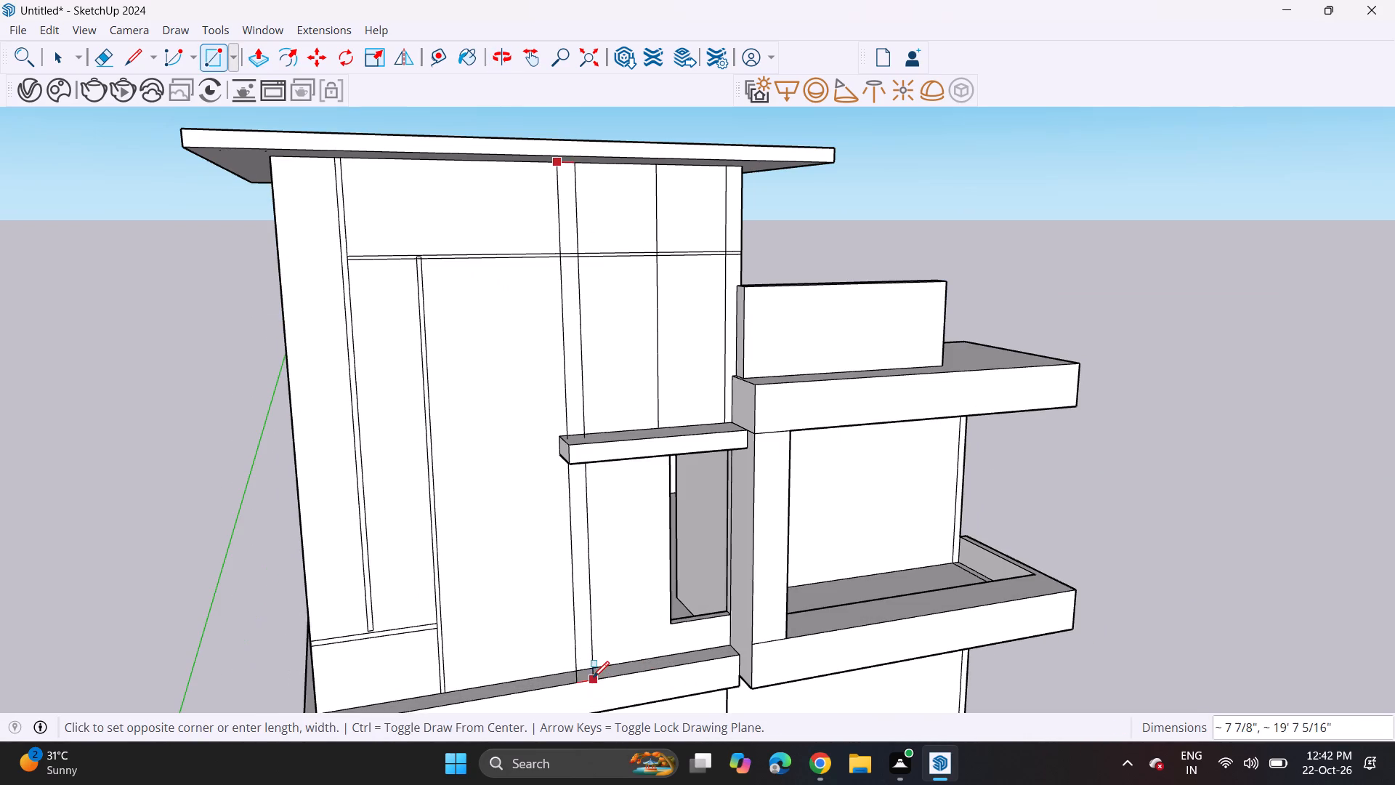
{"action": "left_click", "coordinate": [589, 671]}
Push the rectangular face below the projecting ledge inward about 6' 11 3/16" to form the opening.
{"action": "middle_click_drag", "start_coordinate": [610, 579], "coordinate": [513, 601]}
{"action": "scroll", "coordinate": [554, 588], "scroll_direction": "up", "scroll_amount": 1}
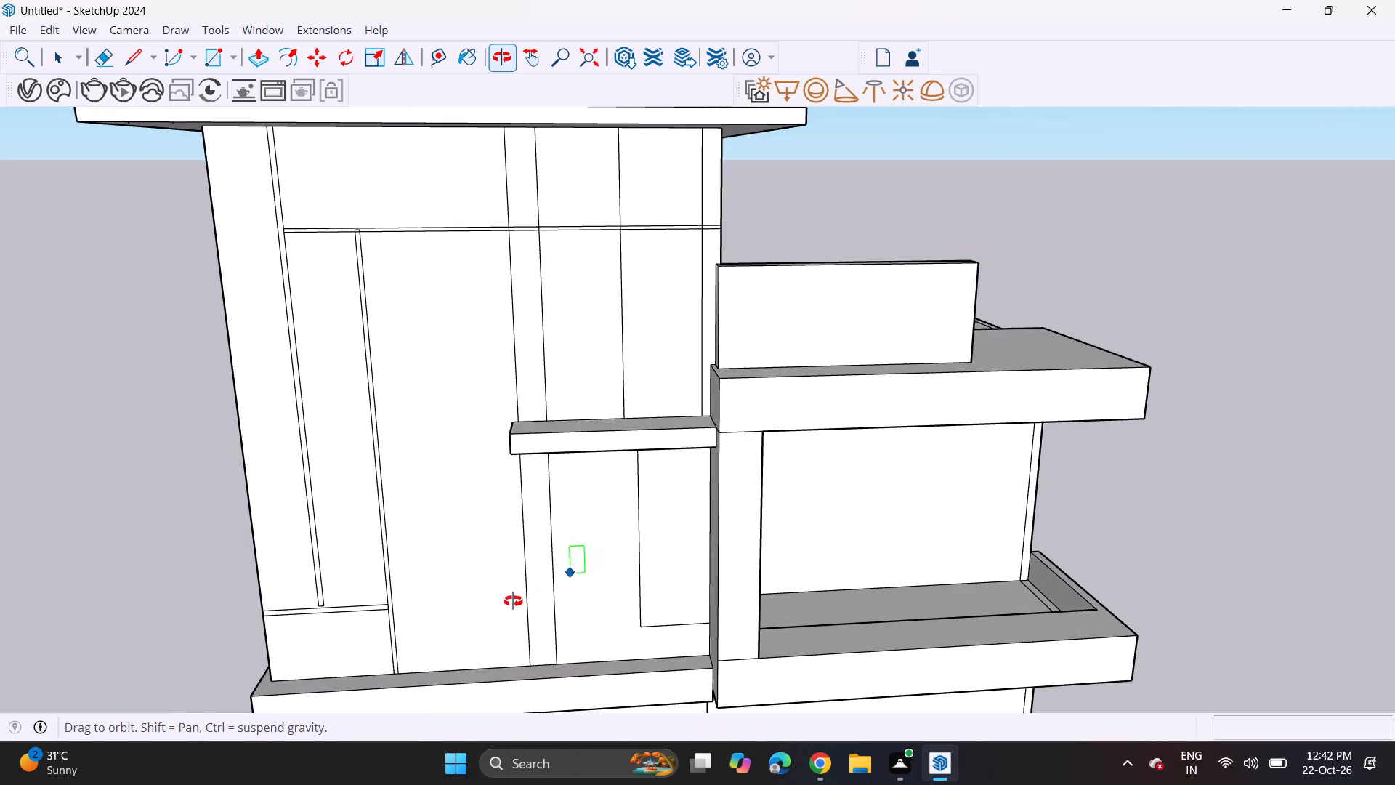
{"action": "middle_click_drag", "start_coordinate": [513, 601], "coordinate": [511, 526]}
{"action": "left_click", "coordinate": [247, 45]}
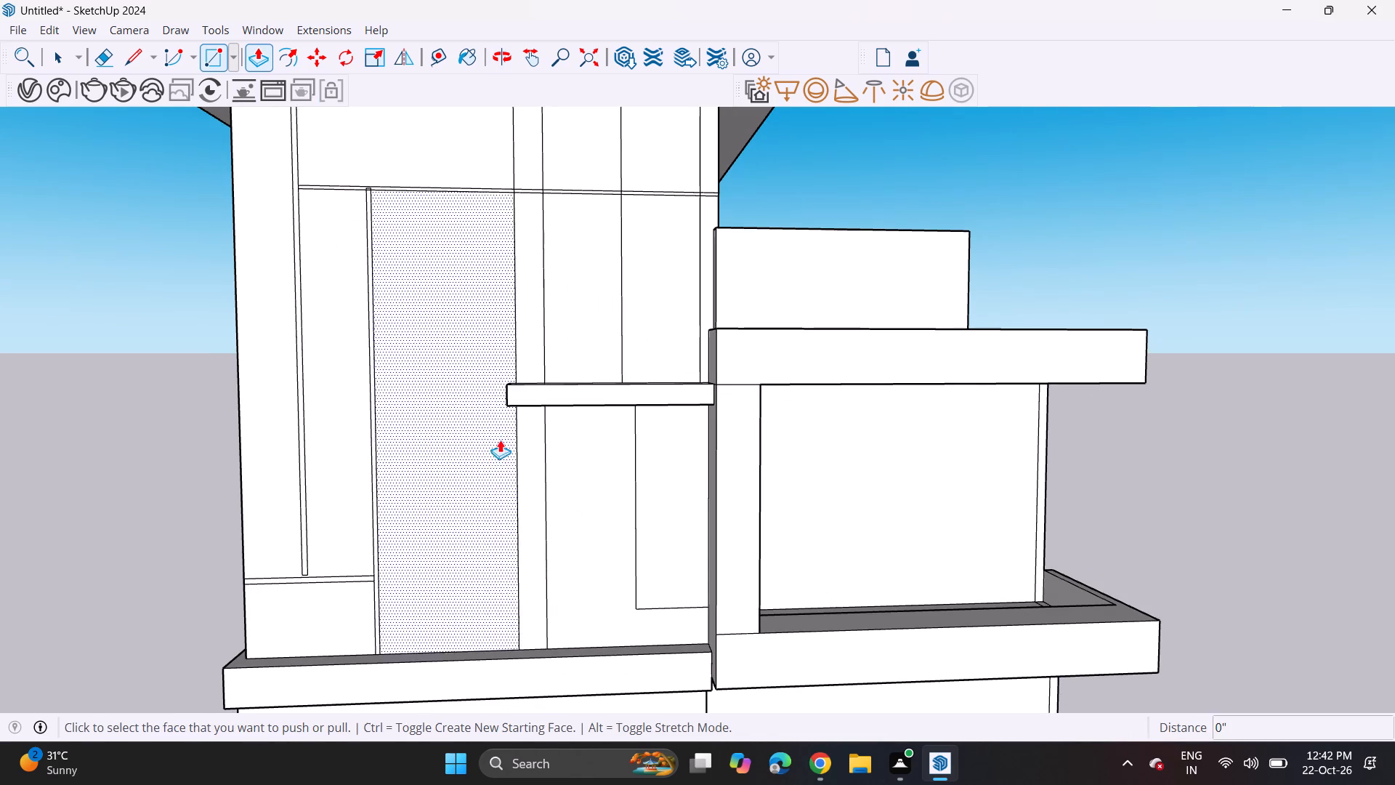
{"action": "middle_click_drag", "start_coordinate": [665, 581], "coordinate": [714, 702]}
{"action": "left_click", "coordinate": [697, 617]}
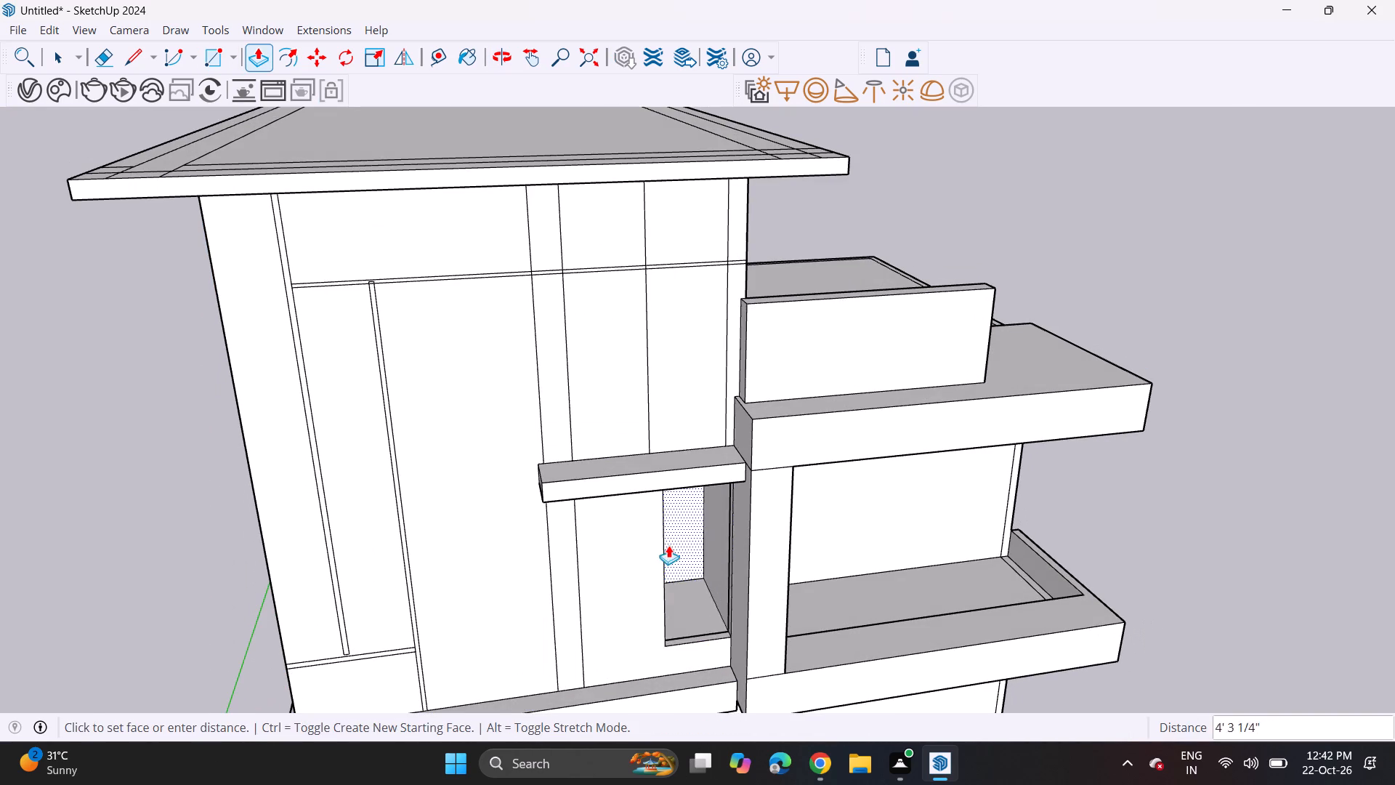
{"action": "left_click", "coordinate": [682, 524]}
{"action": "middle_click_drag", "start_coordinate": [704, 621], "coordinate": [639, 509]}
{"action": "scroll", "coordinate": [620, 501], "scroll_direction": "up", "scroll_amount": 1}
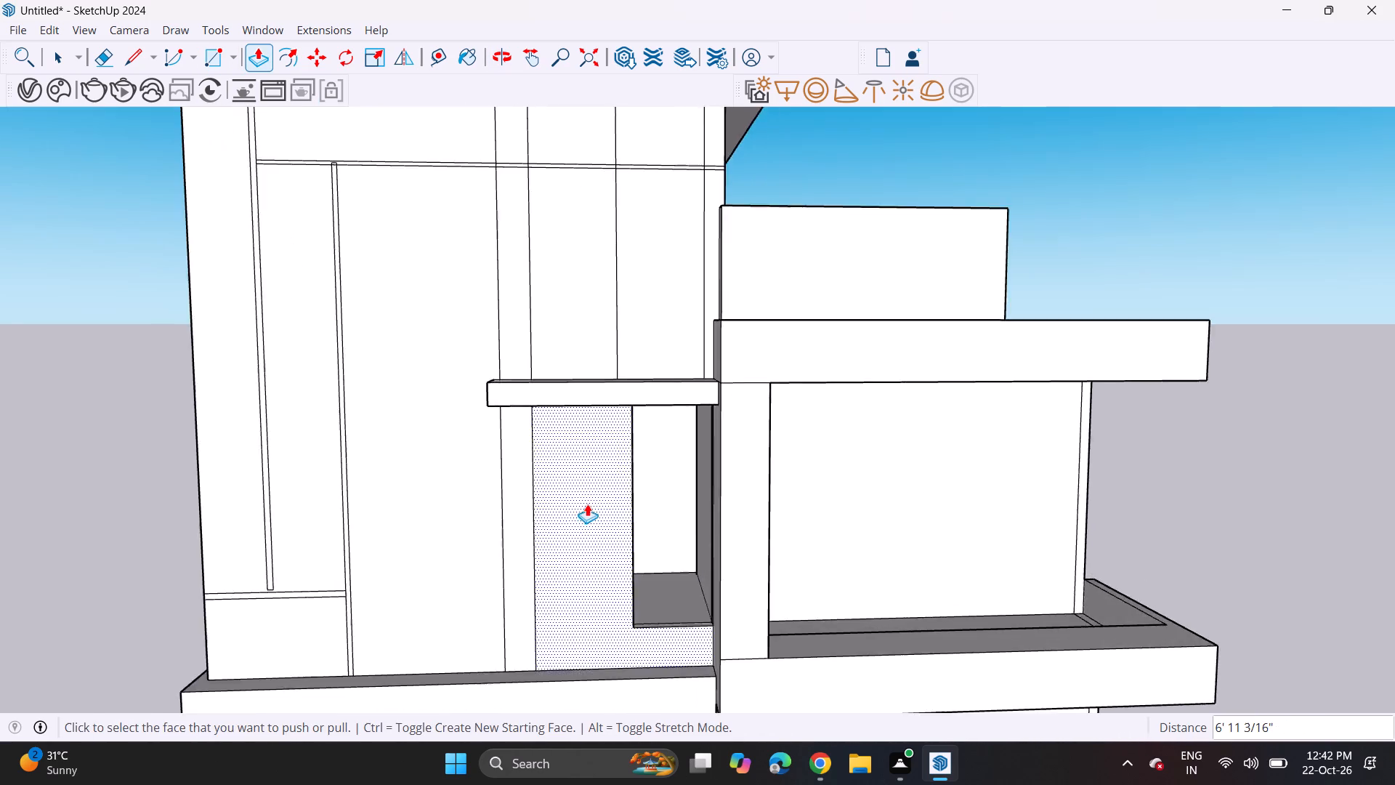
Draw a thin horizontal strip across the tower's front wall from the ledge's outer end to the wall's left edge.
{"action": "scroll", "coordinate": [583, 504], "scroll_direction": "down", "scroll_amount": 8}
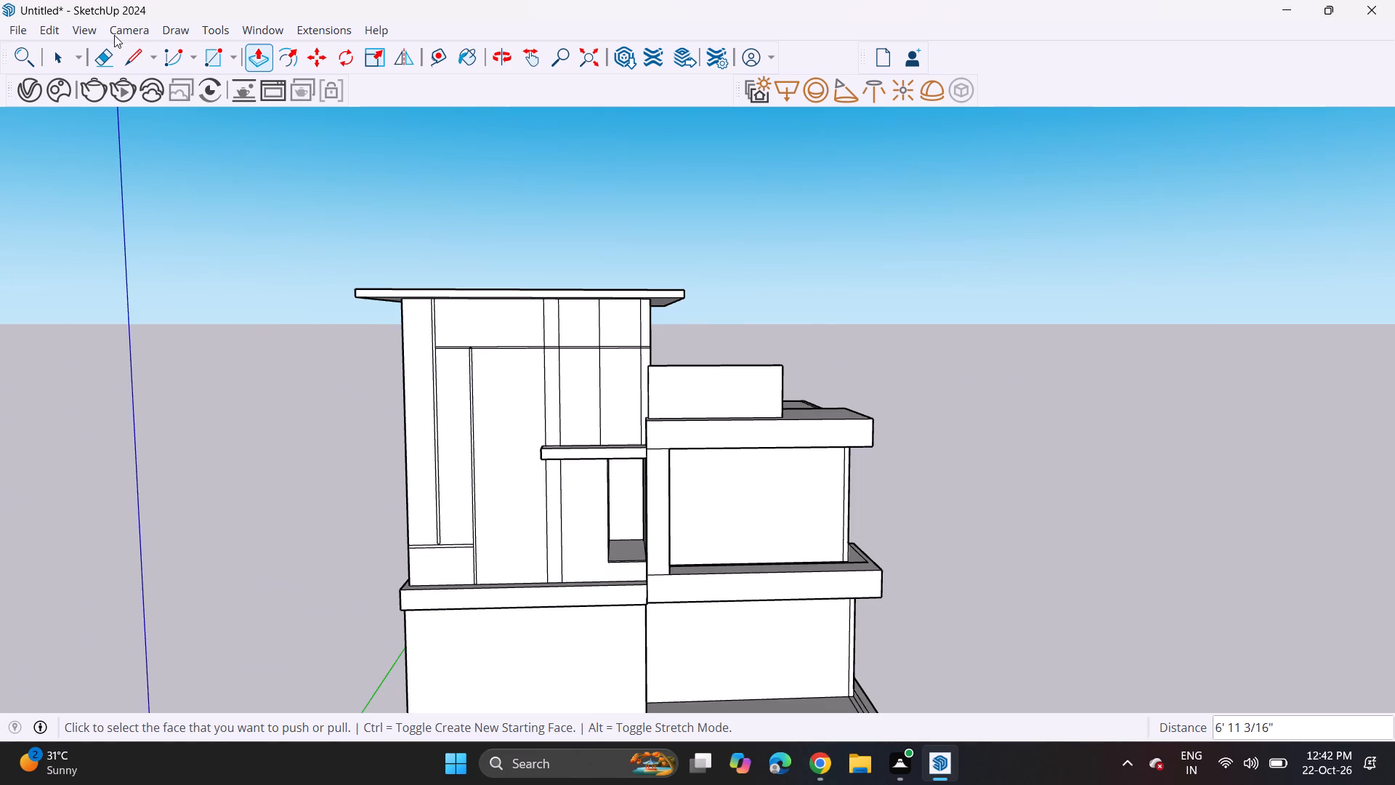
{"action": "left_click", "coordinate": [217, 55]}
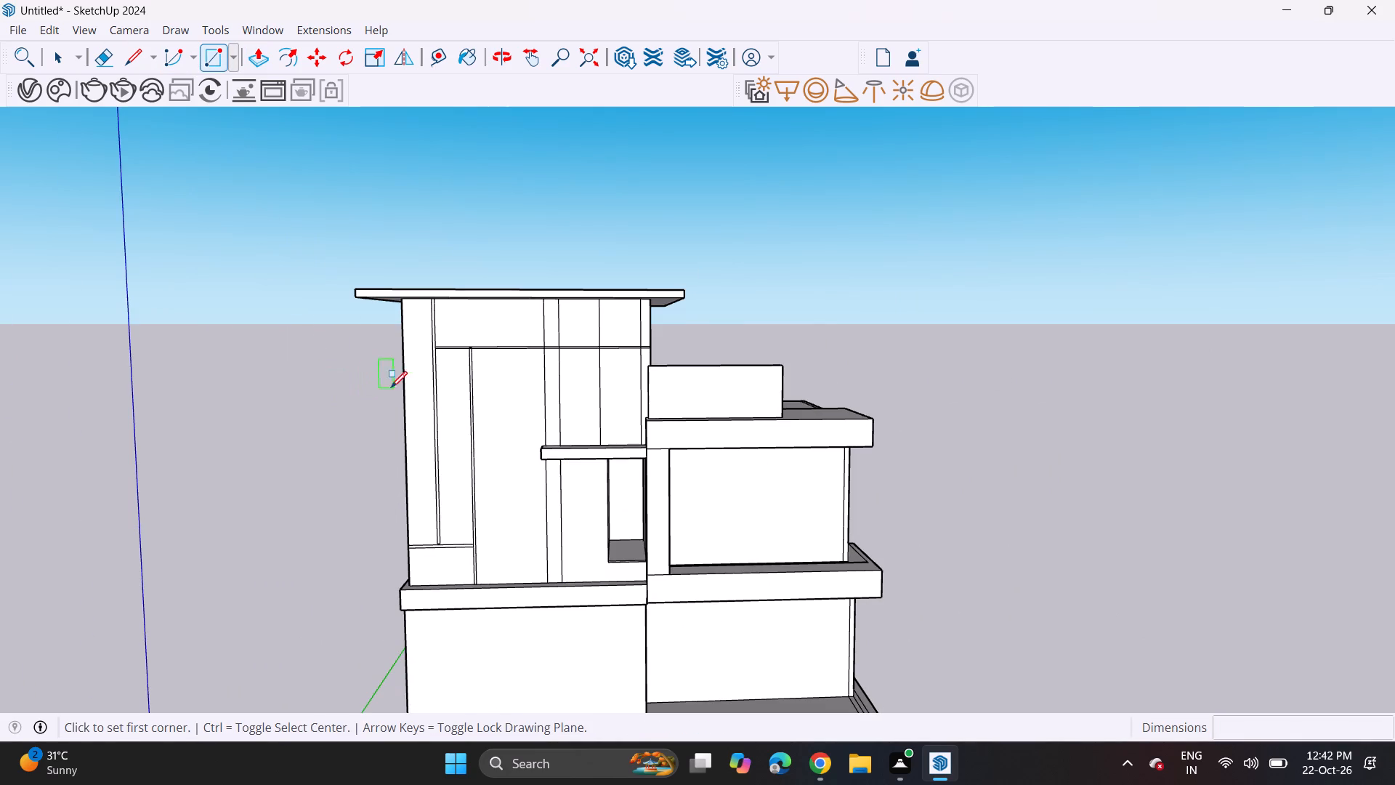
{"action": "scroll", "coordinate": [472, 415], "scroll_direction": "up", "scroll_amount": 5}
{"action": "middle_click_drag", "start_coordinate": [469, 432], "coordinate": [592, 446]}
{"action": "scroll", "coordinate": [592, 490], "scroll_direction": "up", "scroll_amount": 4}
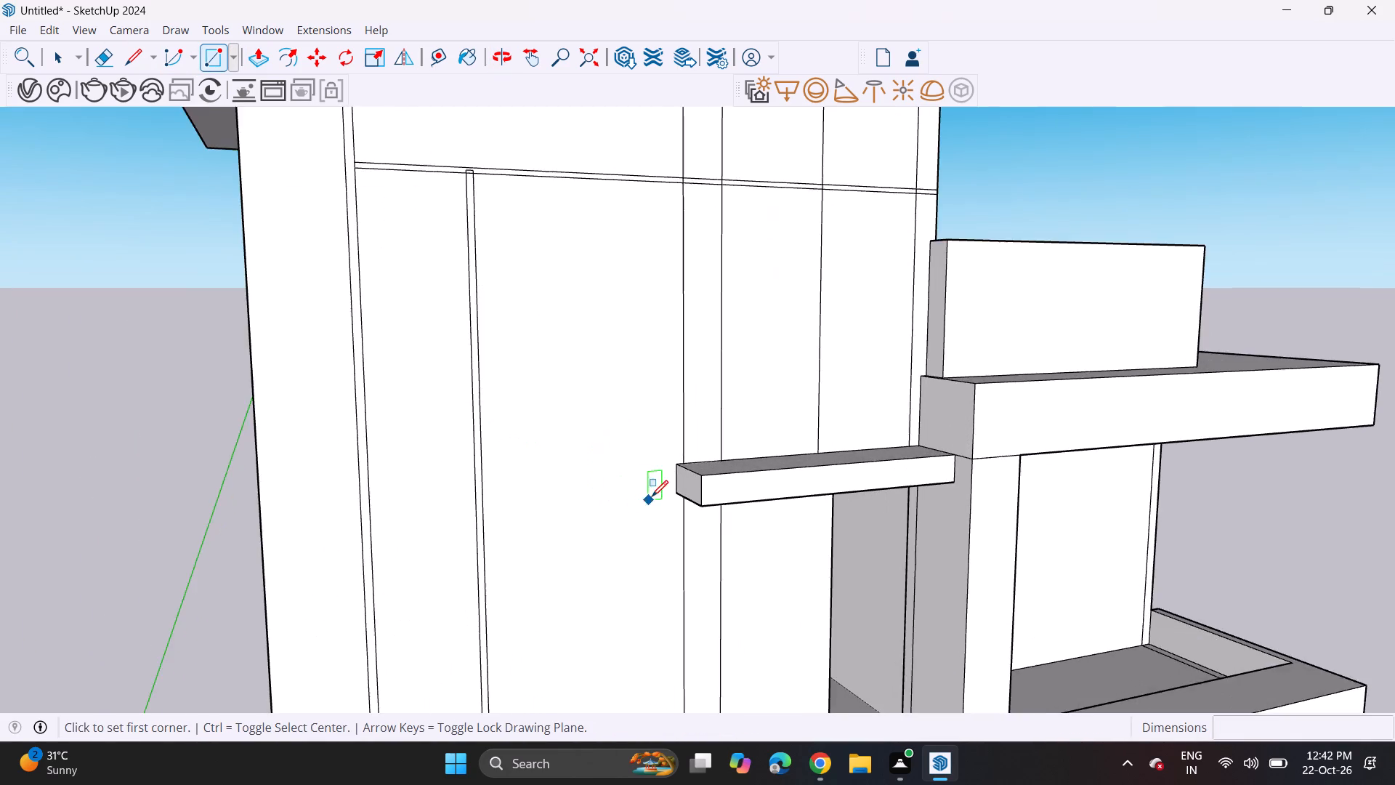
{"action": "scroll", "coordinate": [652, 496], "scroll_direction": "up", "scroll_amount": 3}
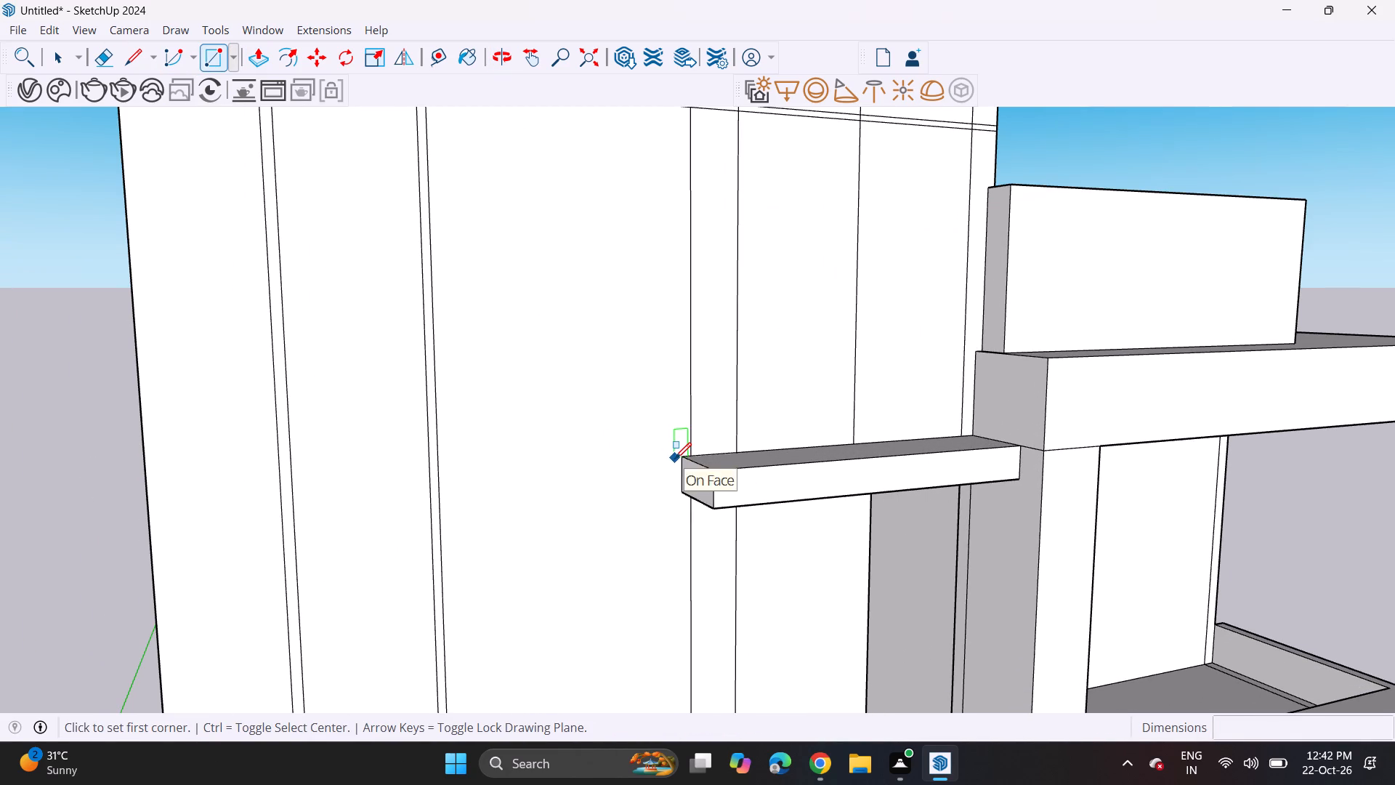
{"action": "left_click", "coordinate": [679, 459]}
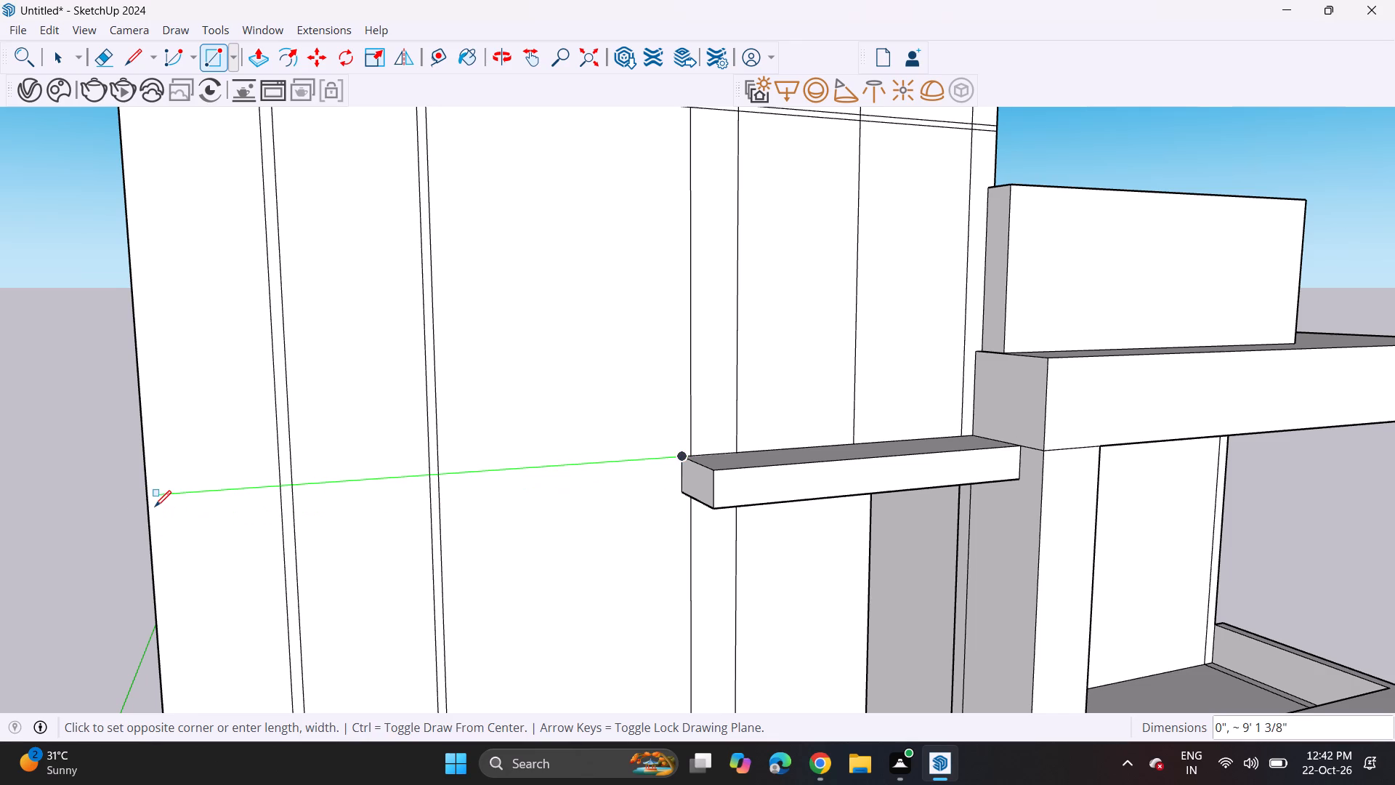
{"action": "left_click", "coordinate": [144, 517]}
{"action": "scroll", "coordinate": [512, 378], "scroll_direction": "down", "scroll_amount": 5}
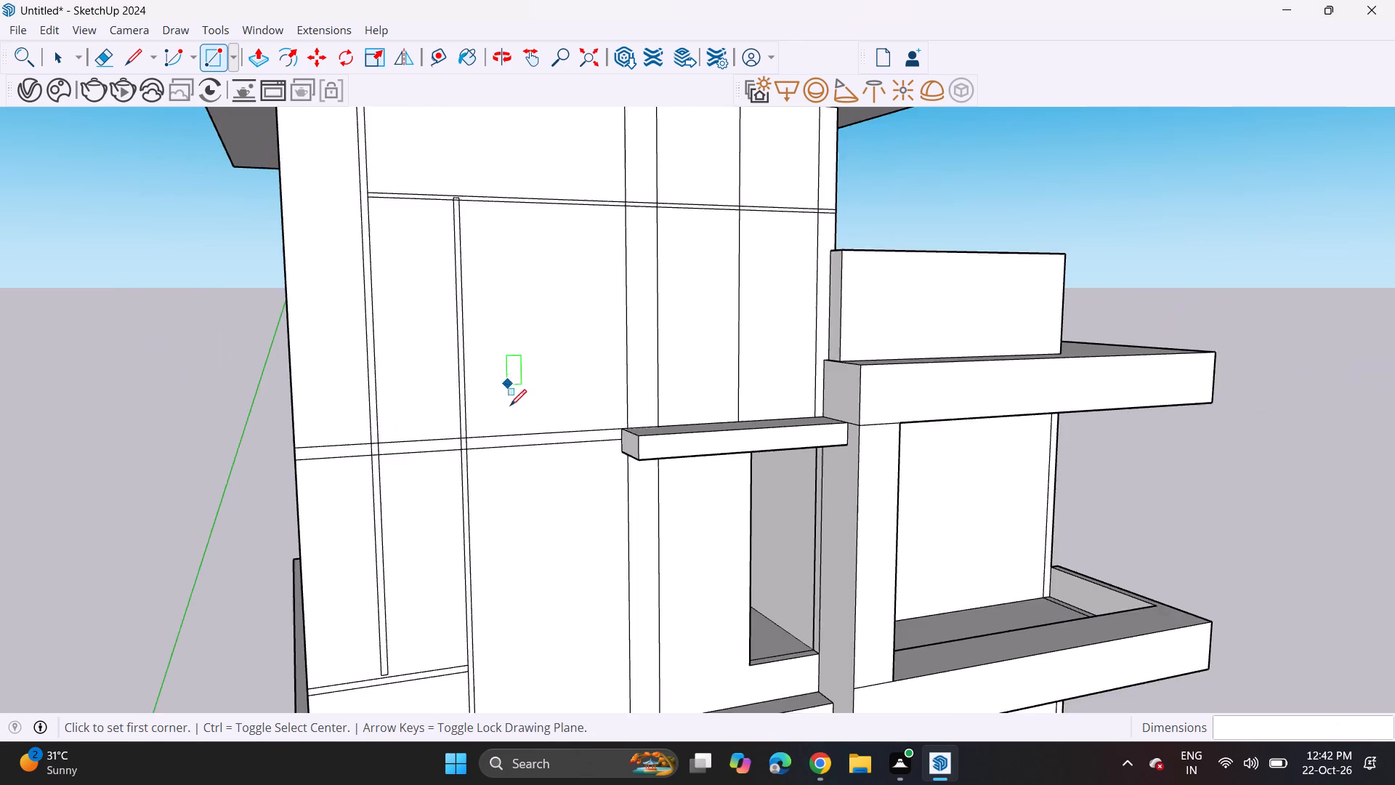
Move the bottom edge of the outermost narrow vertical strip down about 3 1/4" to the lower edge of the short horizontal strip.
{"action": "scroll", "coordinate": [510, 406], "scroll_direction": "down", "scroll_amount": 6}
{"action": "middle_click_drag", "start_coordinate": [548, 508], "coordinate": [441, 486]}
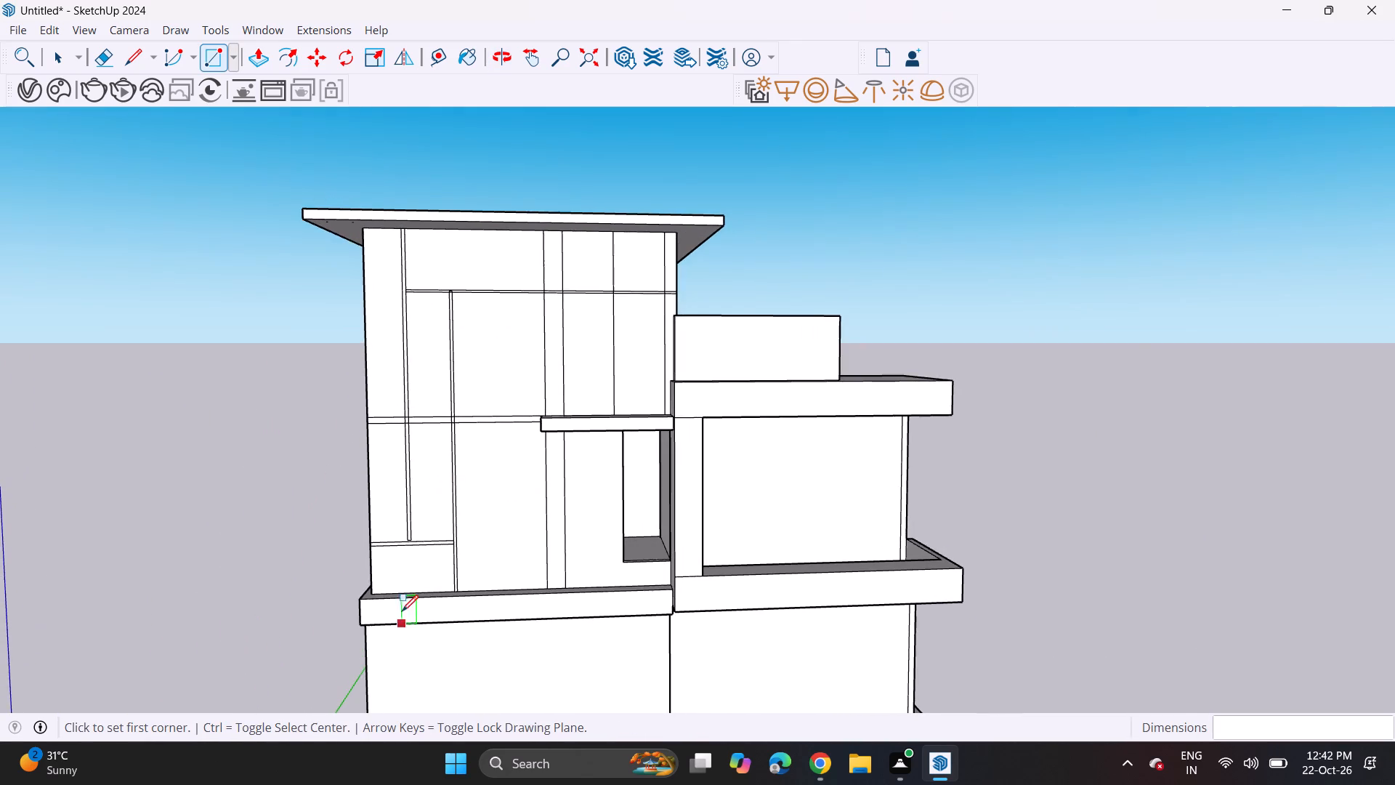
{"action": "scroll", "coordinate": [408, 571], "scroll_direction": "up", "scroll_amount": 5}
{"action": "scroll", "coordinate": [415, 510], "scroll_direction": "up", "scroll_amount": 19}
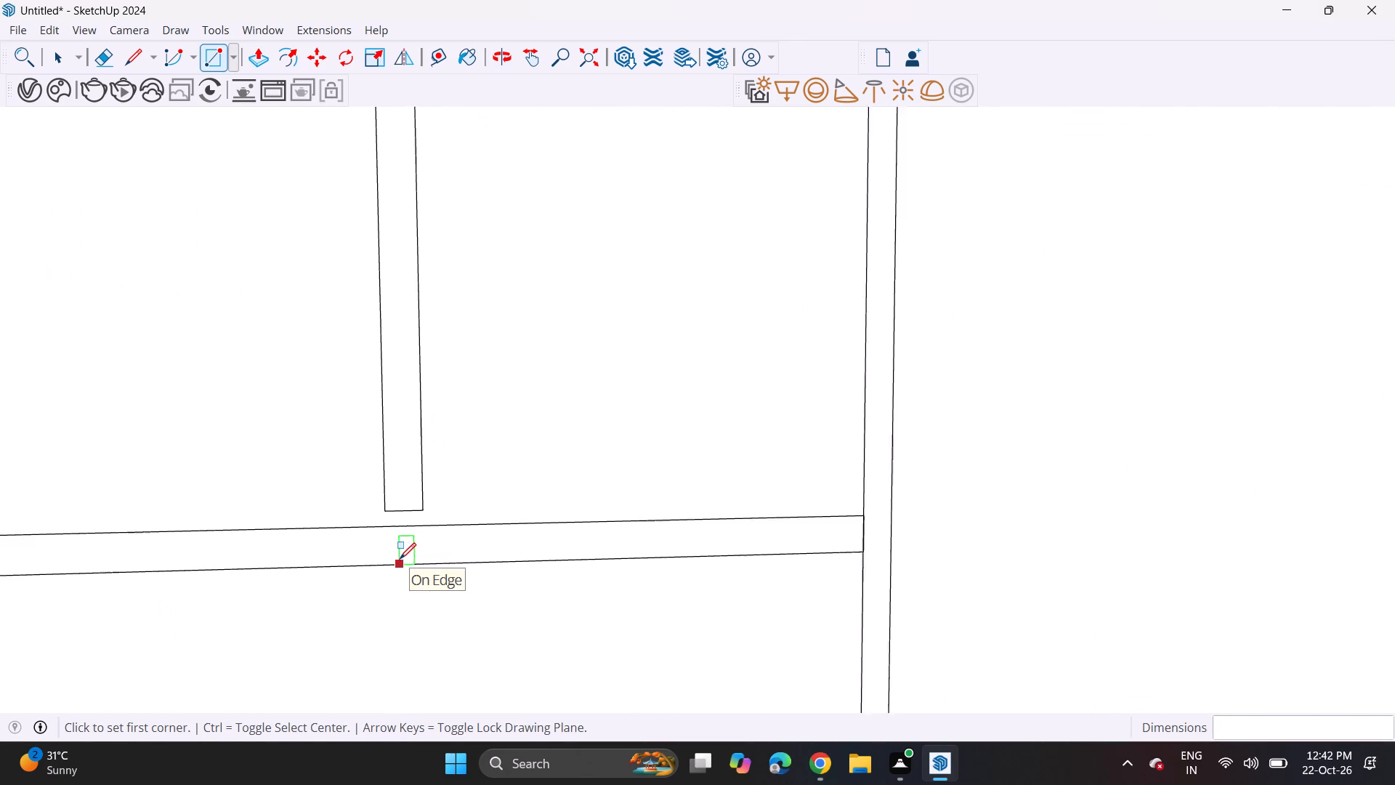
{"action": "scroll", "coordinate": [400, 559], "scroll_direction": "up", "scroll_amount": 1}
{"action": "key", "text": "space"}
{"action": "left_click", "coordinate": [398, 509]}
{"action": "key", "text": "m"}
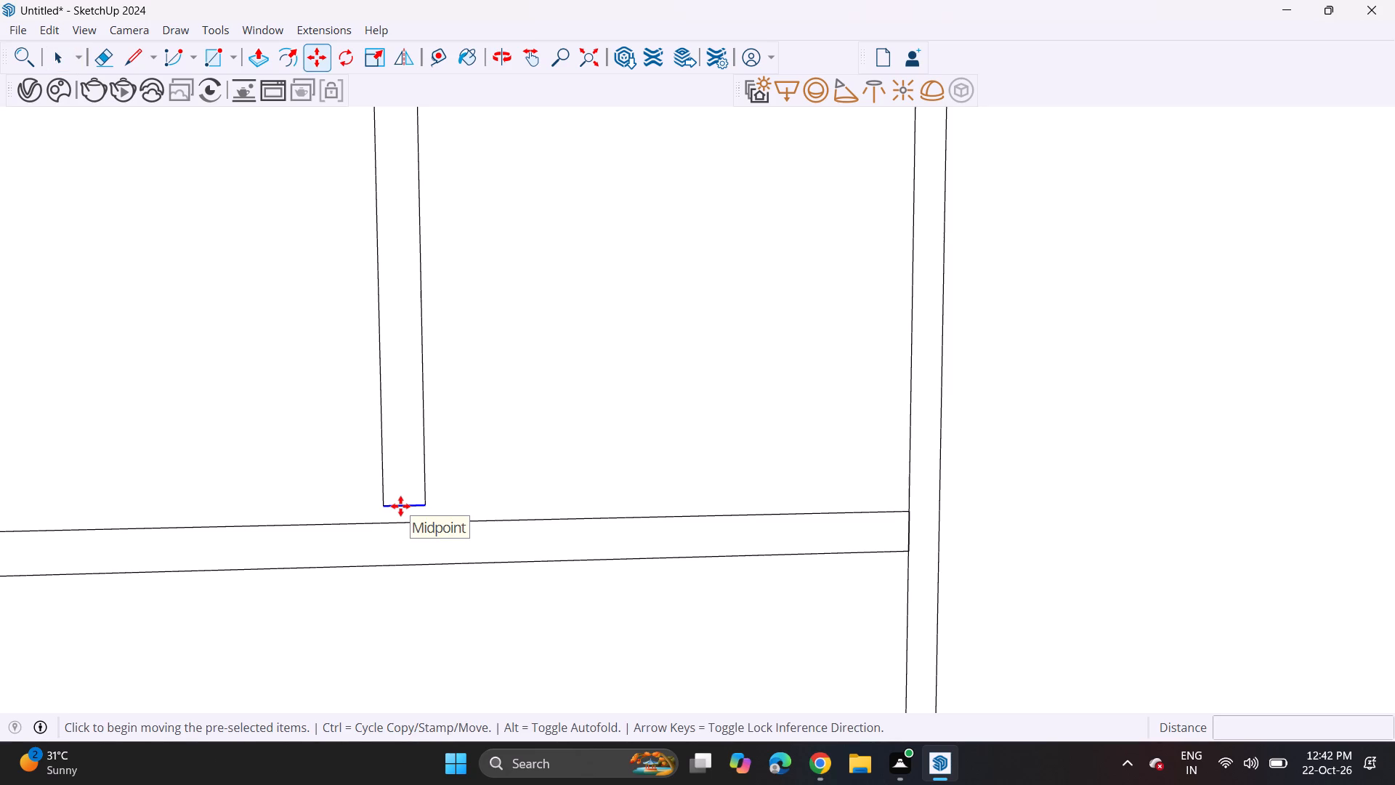
{"action": "left_click", "coordinate": [403, 569]}
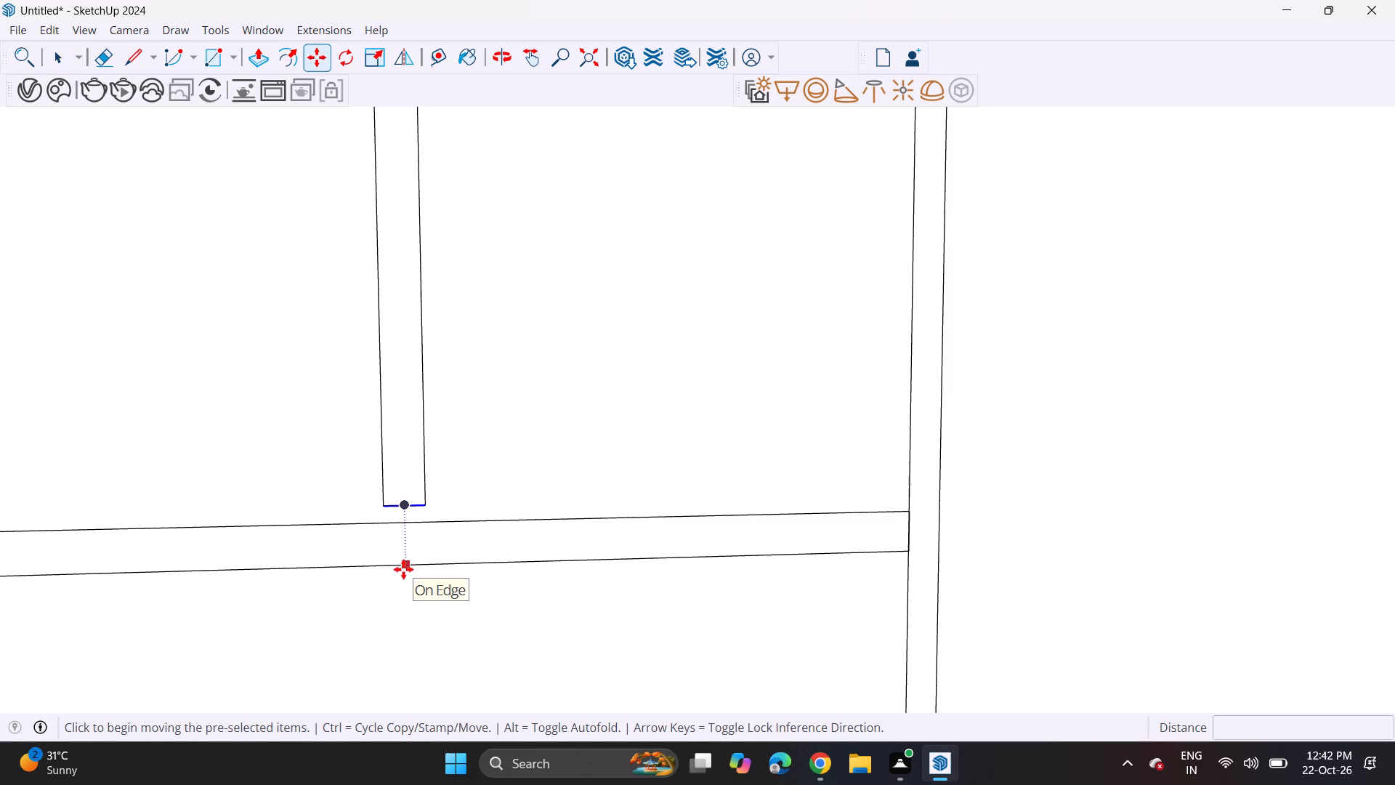
{"action": "left_click", "coordinate": [397, 626]}
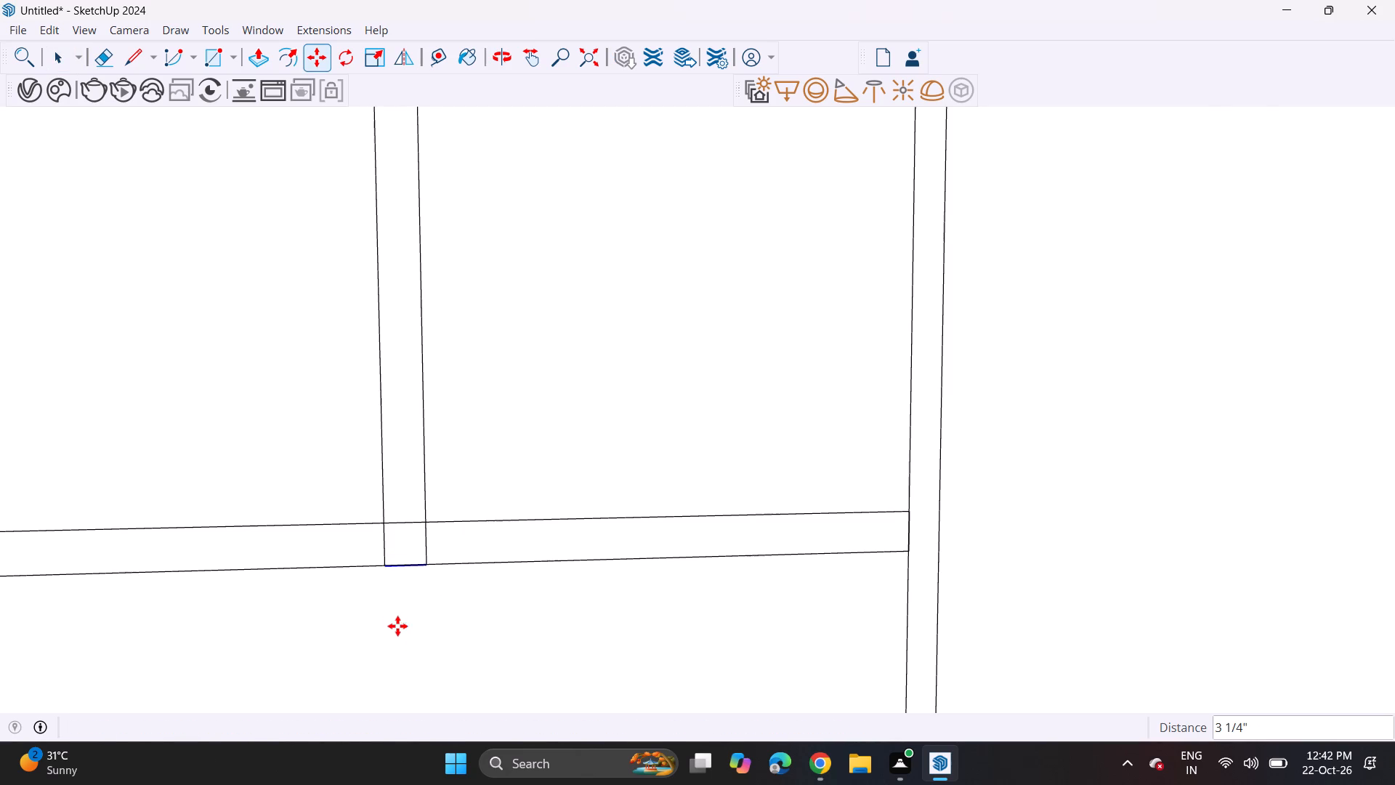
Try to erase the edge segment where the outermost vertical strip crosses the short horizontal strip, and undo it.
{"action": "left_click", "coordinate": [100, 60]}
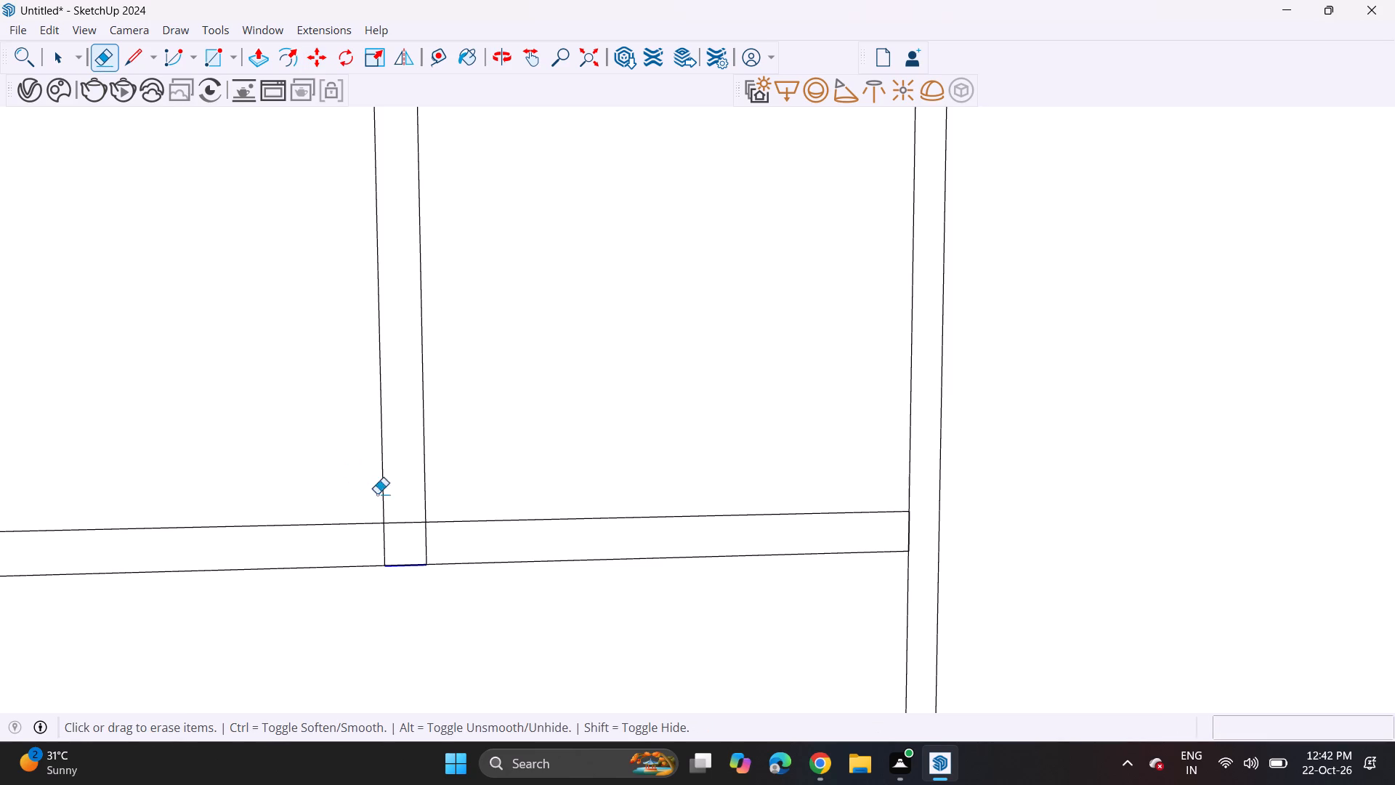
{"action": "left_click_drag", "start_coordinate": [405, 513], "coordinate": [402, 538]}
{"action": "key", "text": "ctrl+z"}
Draw a rectangle about 2' 6" by 1' 4" on the tower wall between the opening's bottom edge and the wall's base.
{"action": "middle_click_drag", "start_coordinate": [410, 522], "coordinate": [889, 473]}
{"action": "scroll", "coordinate": [411, 520], "scroll_direction": "up", "scroll_amount": 1}
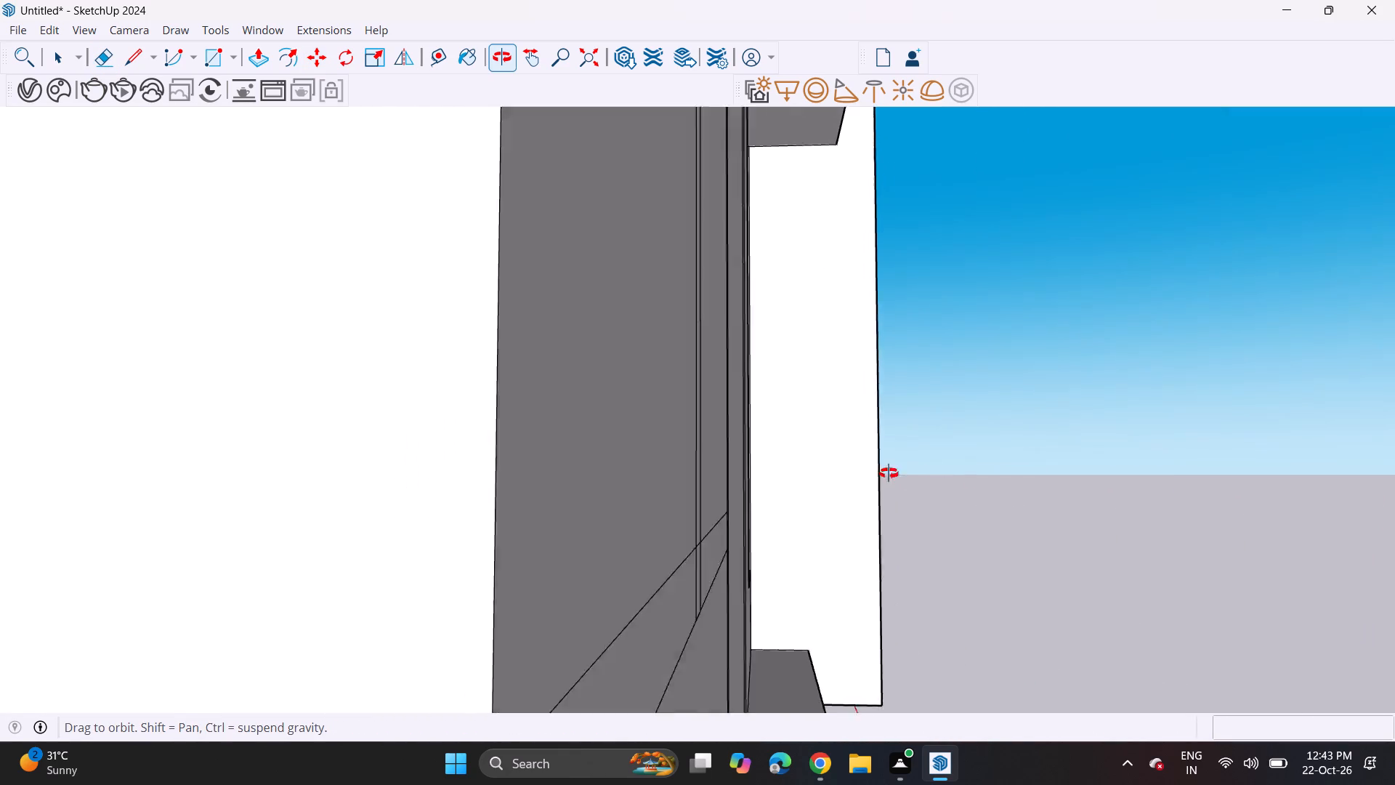
{"action": "middle_click_drag", "start_coordinate": [889, 473], "coordinate": [458, 494]}
{"action": "scroll", "coordinate": [417, 510], "scroll_direction": "down", "scroll_amount": 10}
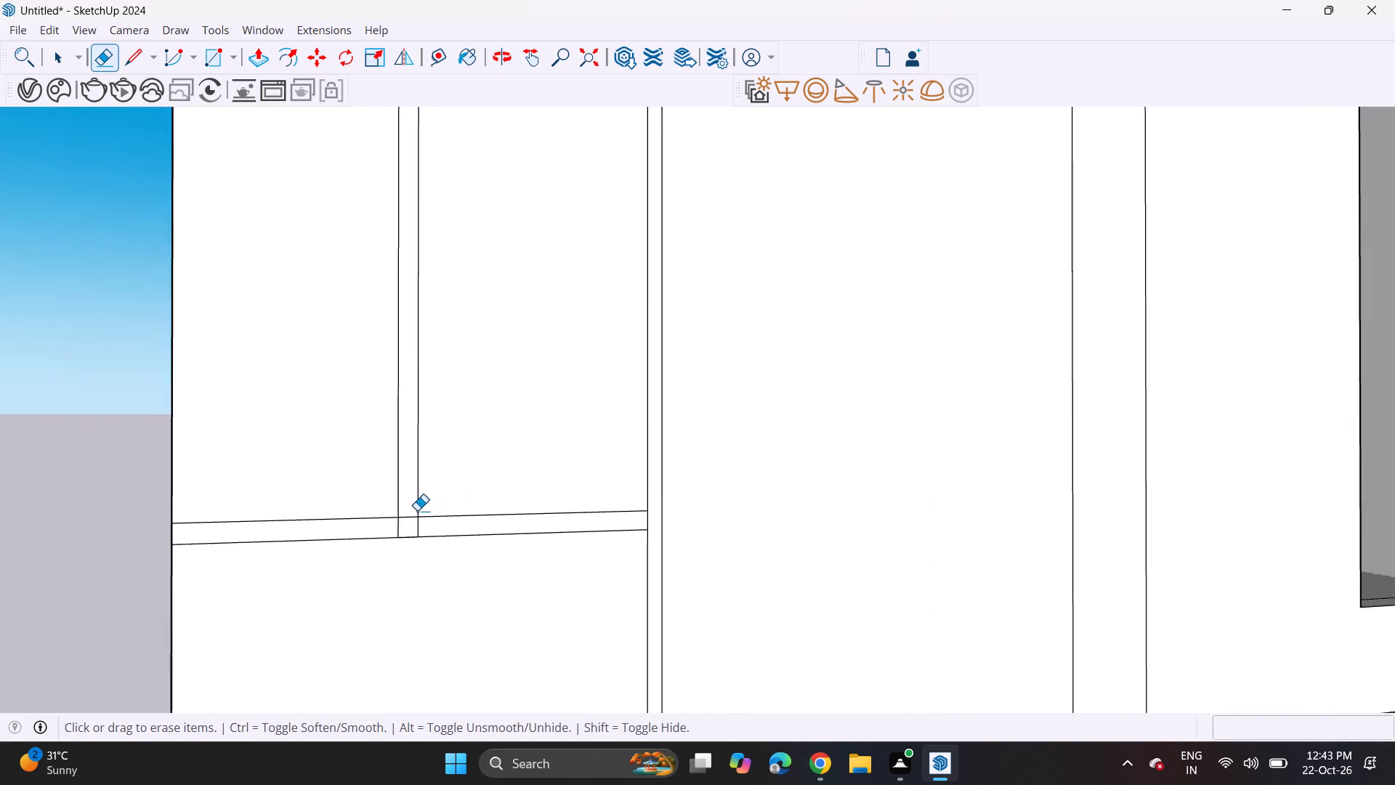
{"action": "scroll", "coordinate": [417, 510], "scroll_direction": "down", "scroll_amount": 10}
{"action": "scroll", "coordinate": [415, 379], "scroll_direction": "down", "scroll_amount": 3}
{"action": "middle_click_drag", "start_coordinate": [494, 300], "coordinate": [471, 448], "text": "shift"}
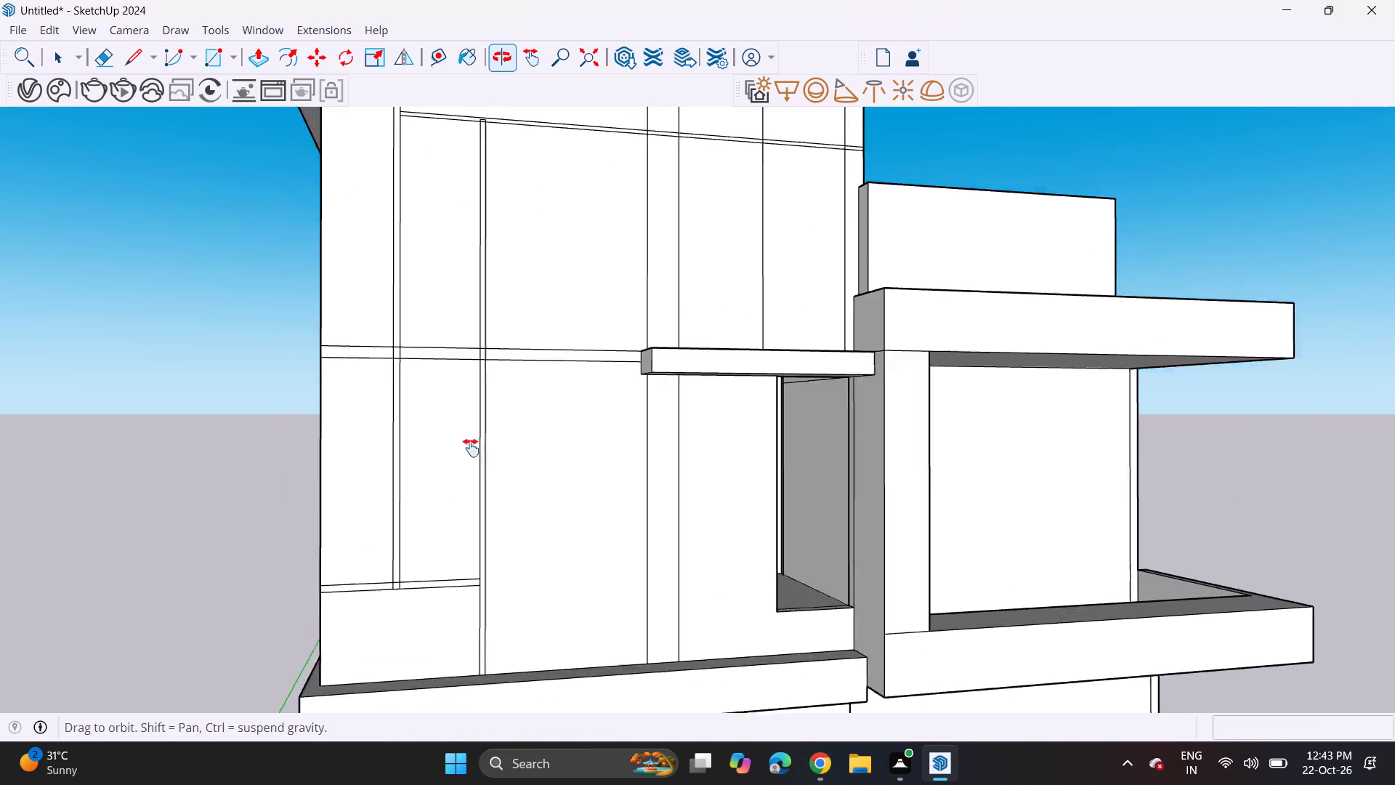
{"action": "middle_click_drag", "start_coordinate": [471, 448], "coordinate": [469, 450], "text": "shift"}
{"action": "middle_click_drag", "start_coordinate": [563, 426], "coordinate": [466, 406]}
{"action": "scroll", "coordinate": [466, 387], "scroll_direction": "down", "scroll_amount": 5}
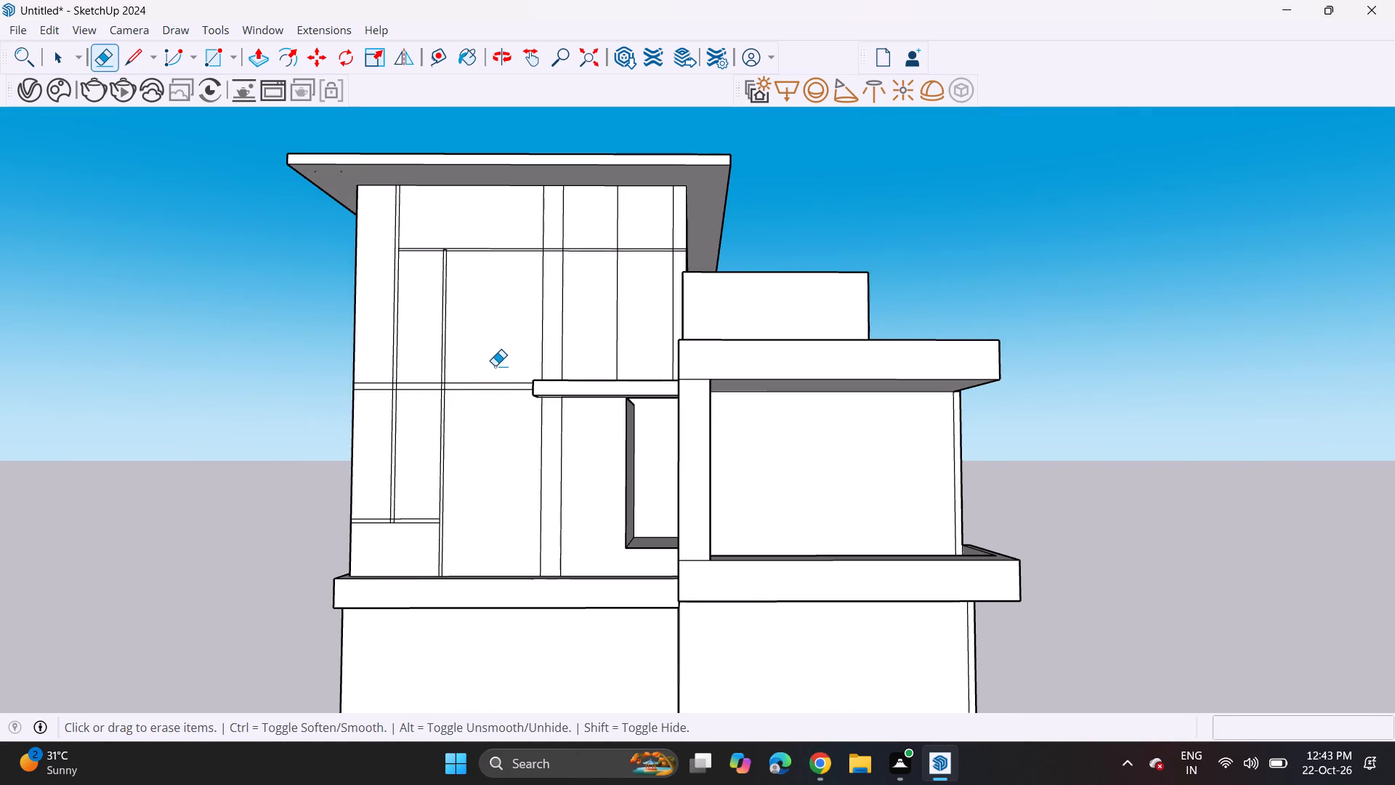
{"action": "middle_click_drag", "start_coordinate": [652, 538], "coordinate": [655, 374], "text": "shift"}
{"action": "middle_click_drag", "start_coordinate": [606, 390], "coordinate": [660, 476]}
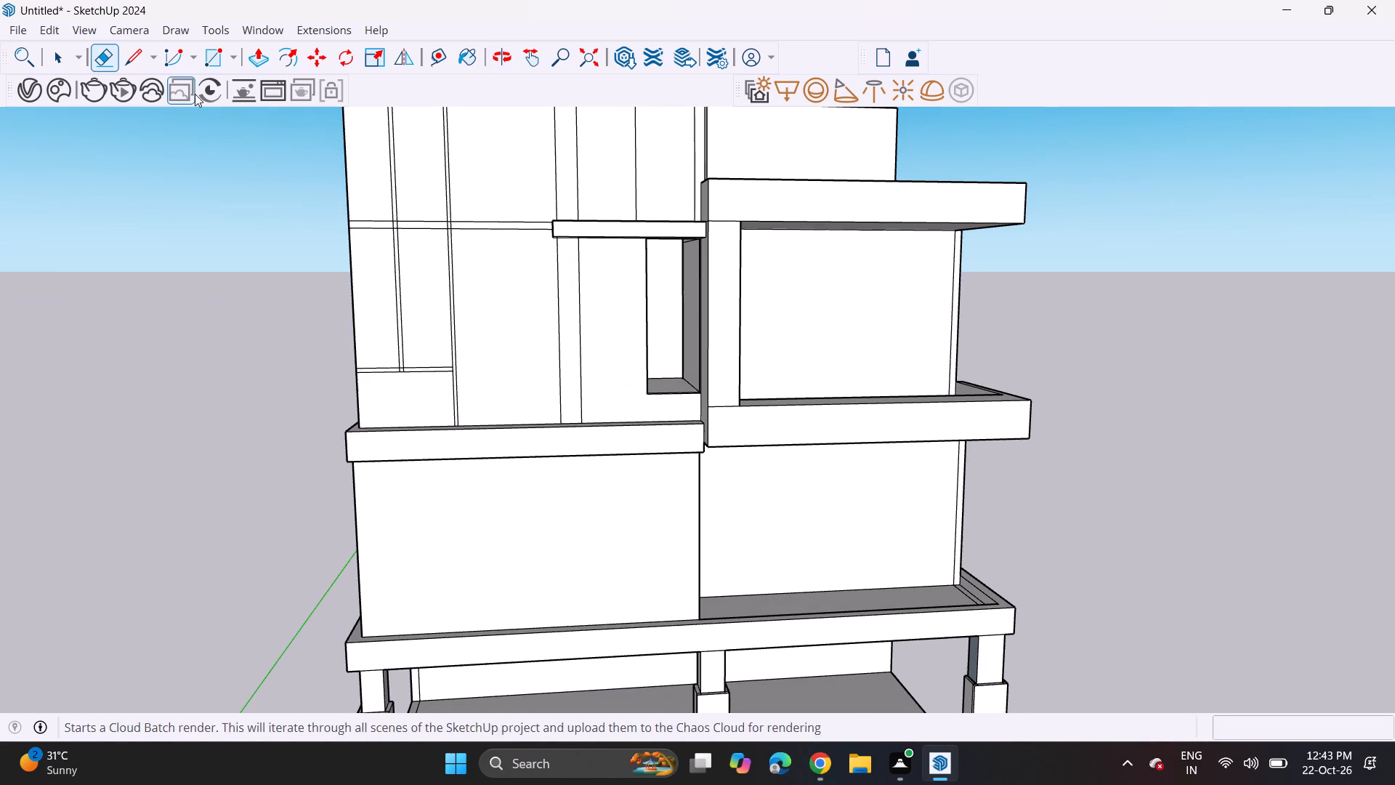
{"action": "left_click", "coordinate": [209, 67]}
{"action": "scroll", "coordinate": [608, 399], "scroll_direction": "up", "scroll_amount": 7}
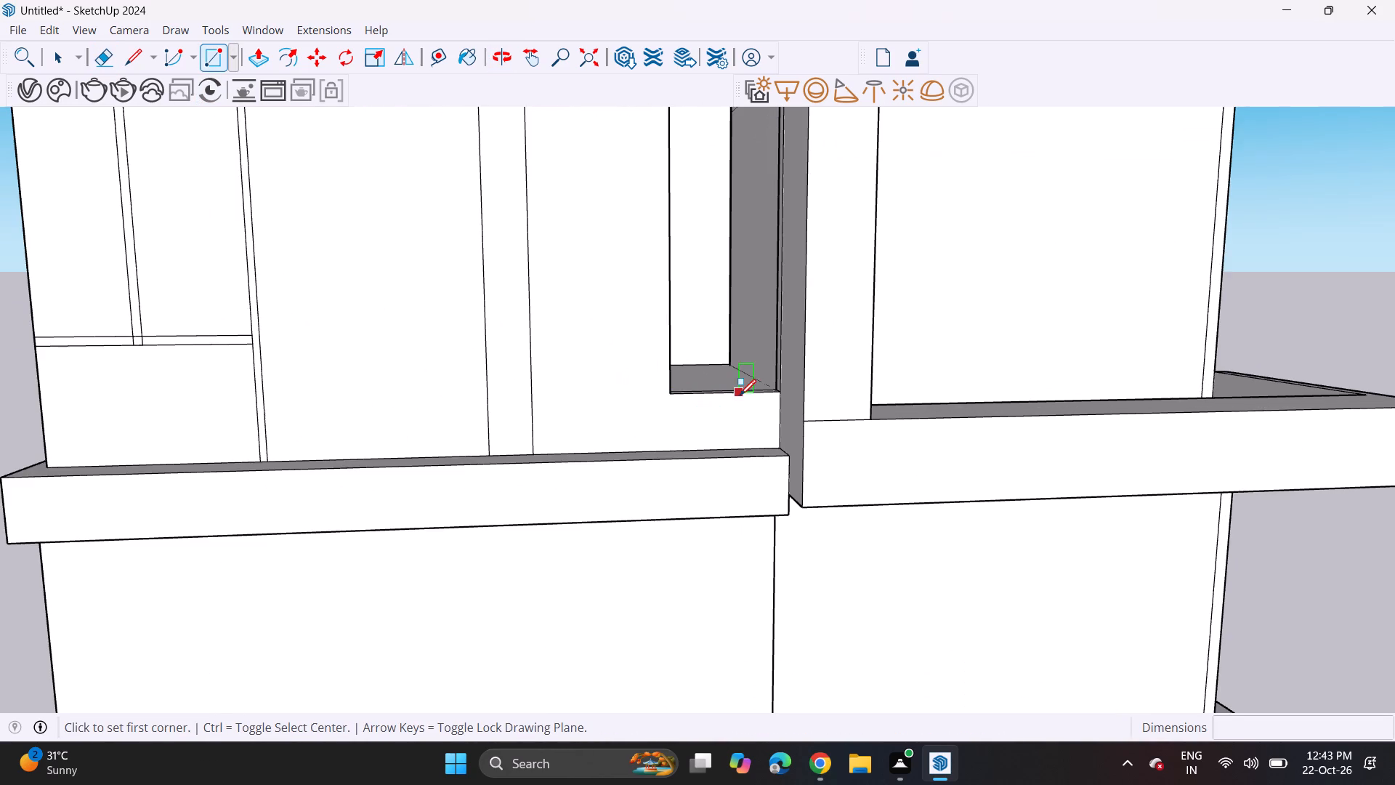
{"action": "scroll", "coordinate": [728, 399], "scroll_direction": "down", "scroll_amount": 6}
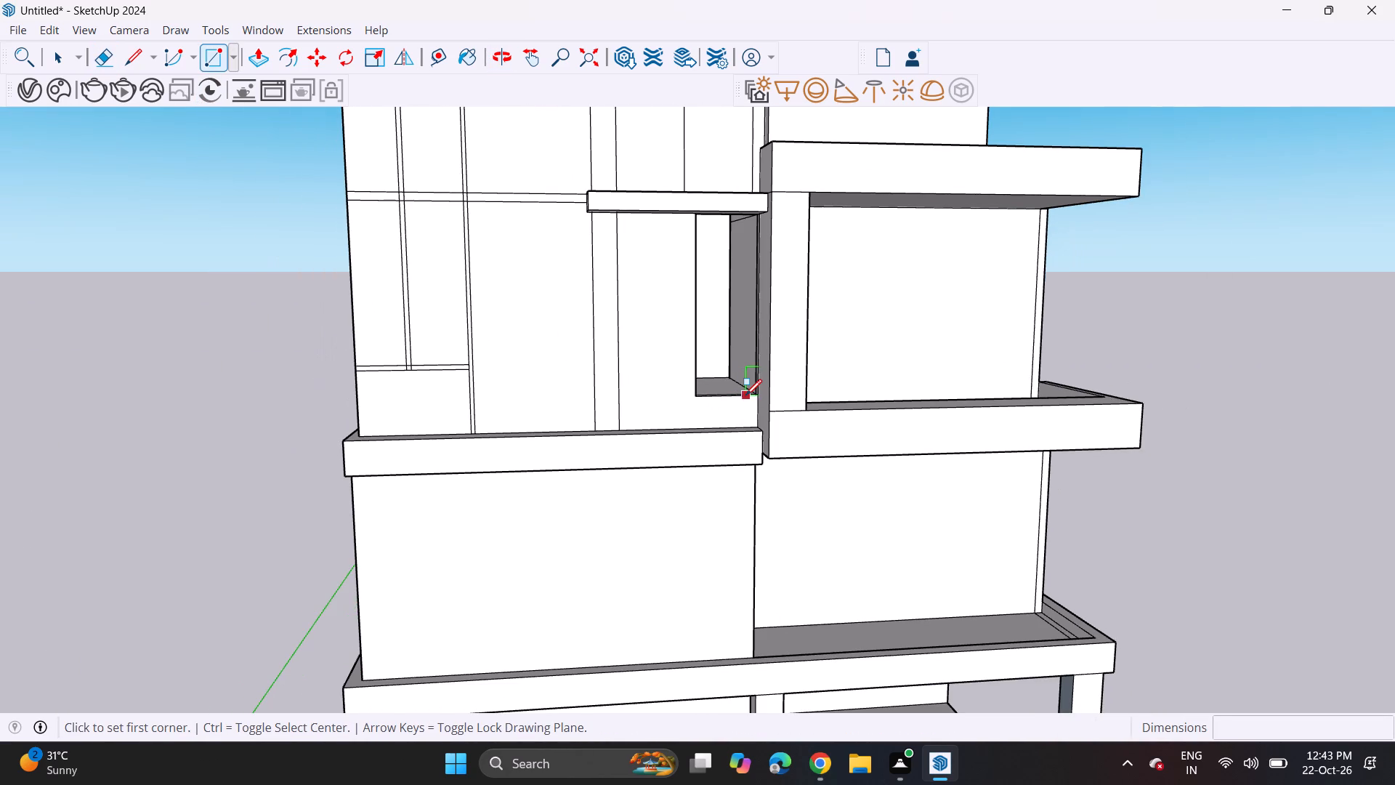
{"action": "scroll", "coordinate": [745, 395], "scroll_direction": "up", "scroll_amount": 8}
{"action": "left_click", "coordinate": [753, 398]}
{"action": "scroll", "coordinate": [623, 472], "scroll_direction": "down", "scroll_amount": 7}
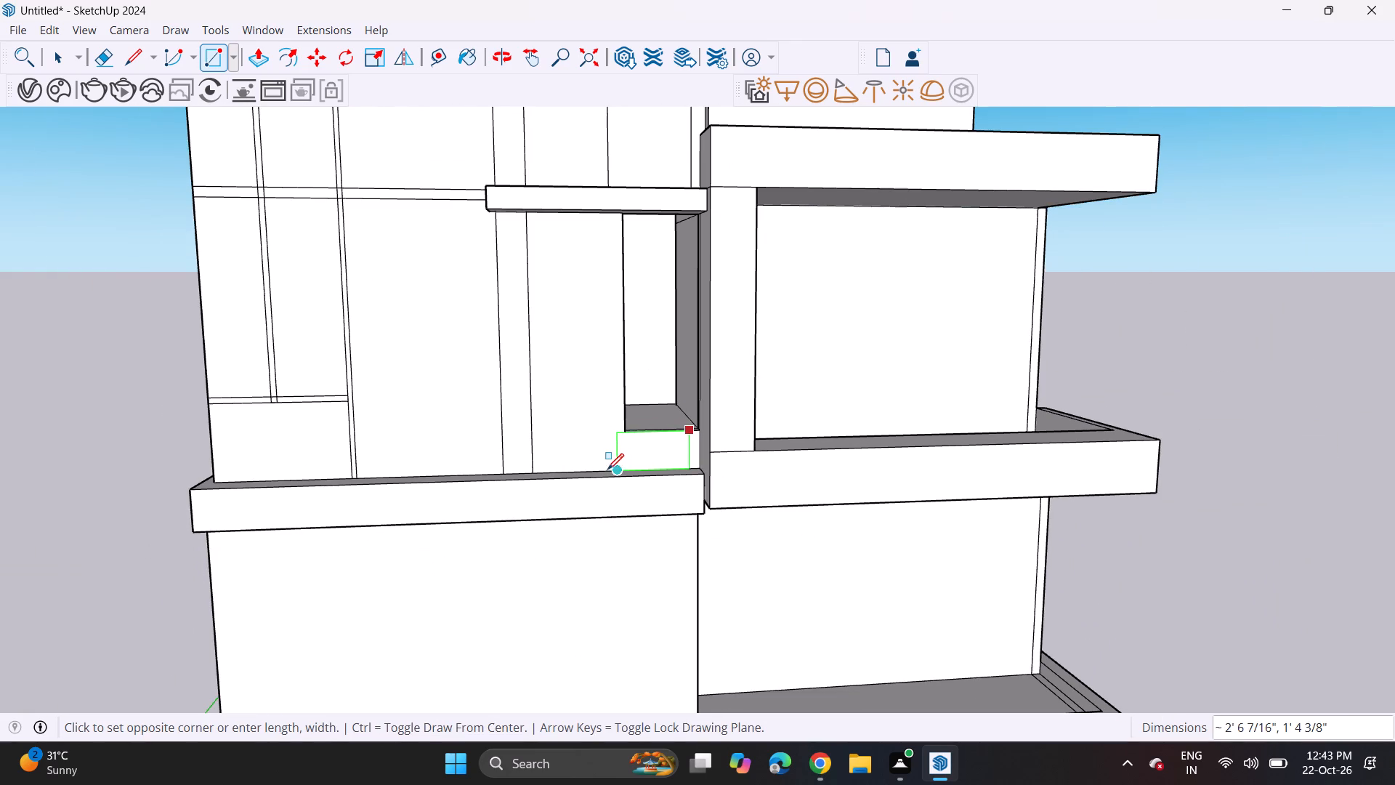
{"action": "scroll", "coordinate": [611, 470], "scroll_direction": "up", "scroll_amount": 9}
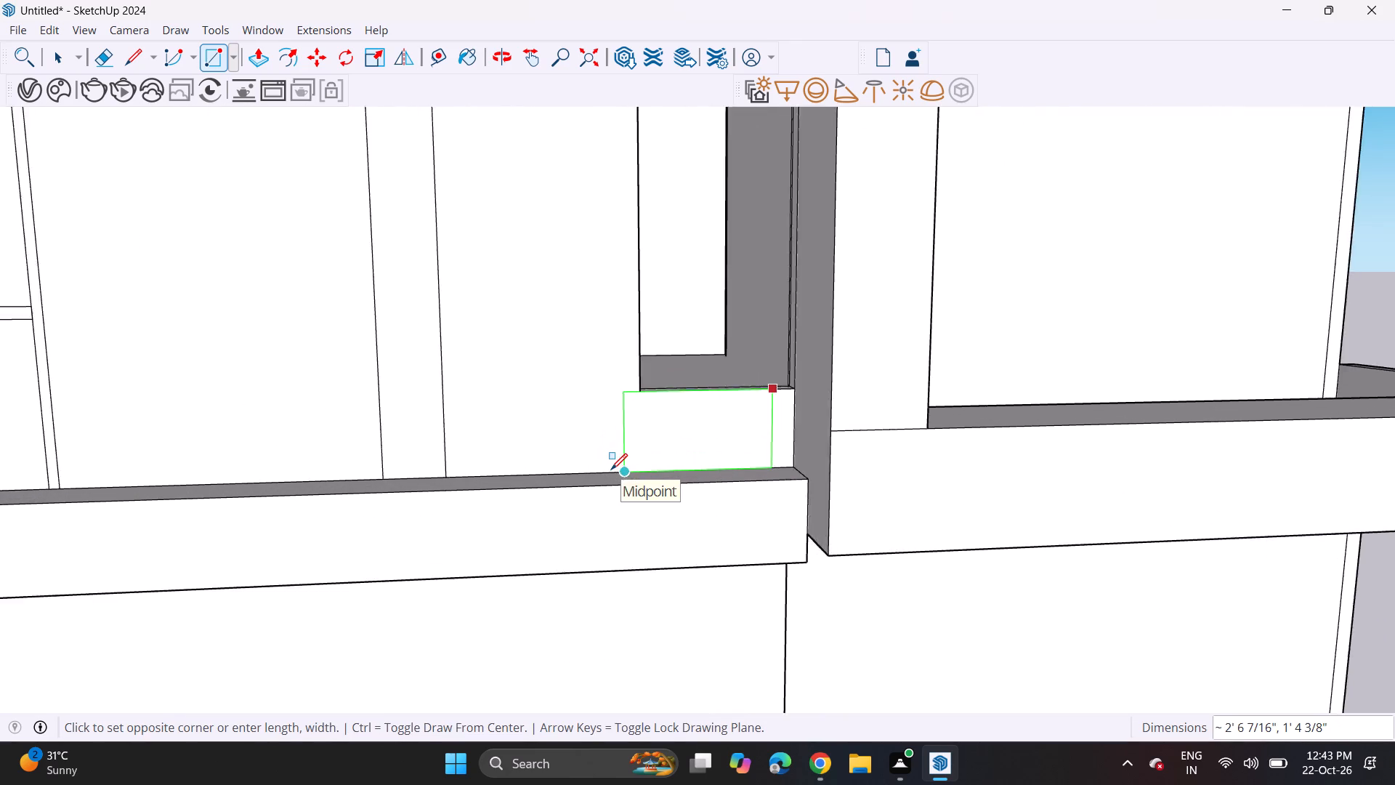
{"action": "scroll", "coordinate": [611, 470], "scroll_direction": "up", "scroll_amount": 2}
{"action": "left_click", "coordinate": [619, 472]}
Push the face covering the opening below the ledge inward about 5' 5 5/8".
{"action": "scroll", "coordinate": [615, 464], "scroll_direction": "down", "scroll_amount": 4}
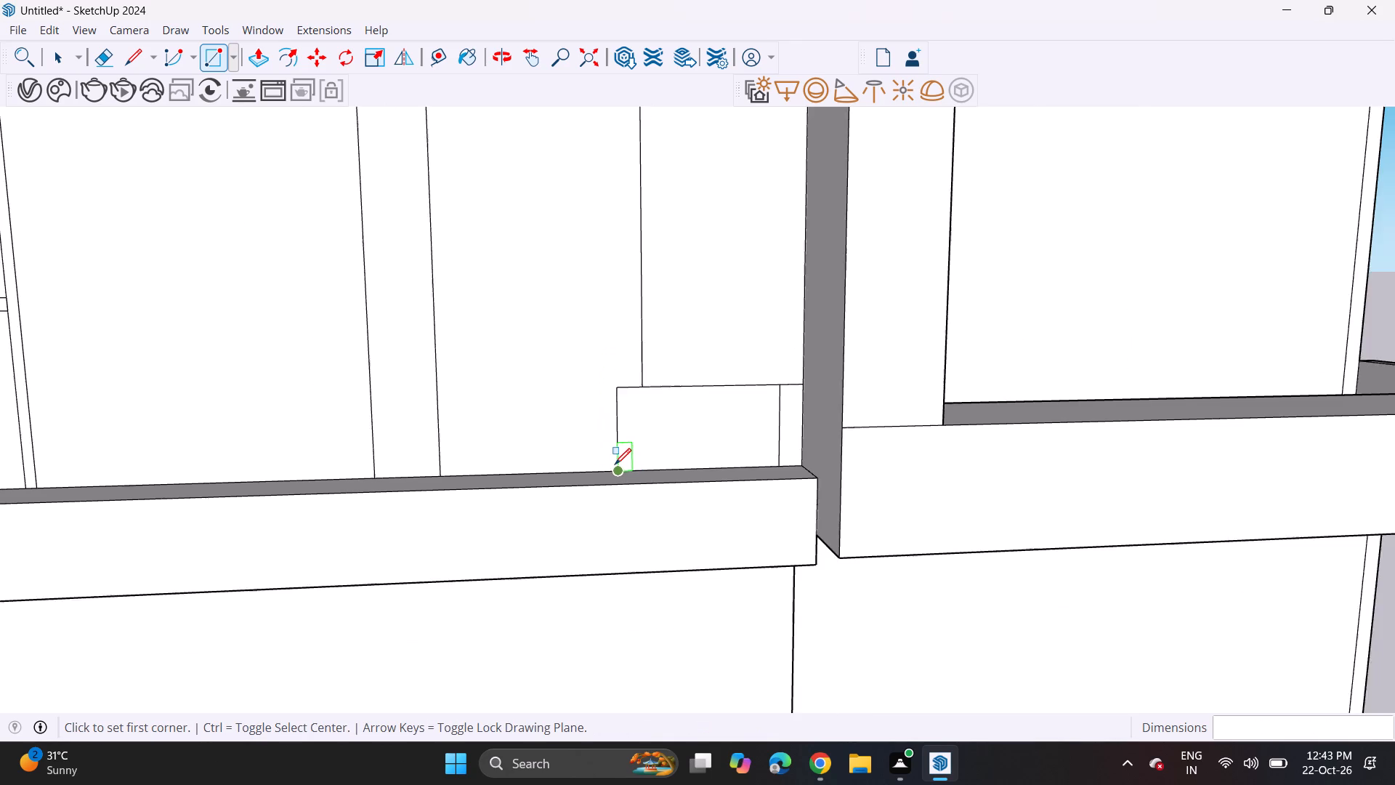
{"action": "scroll", "coordinate": [615, 464], "scroll_direction": "down", "scroll_amount": 8}
{"action": "left_click", "coordinate": [260, 46]}
{"action": "middle_click_drag", "start_coordinate": [449, 252], "coordinate": [580, 434]}
{"action": "left_click", "coordinate": [711, 490]}
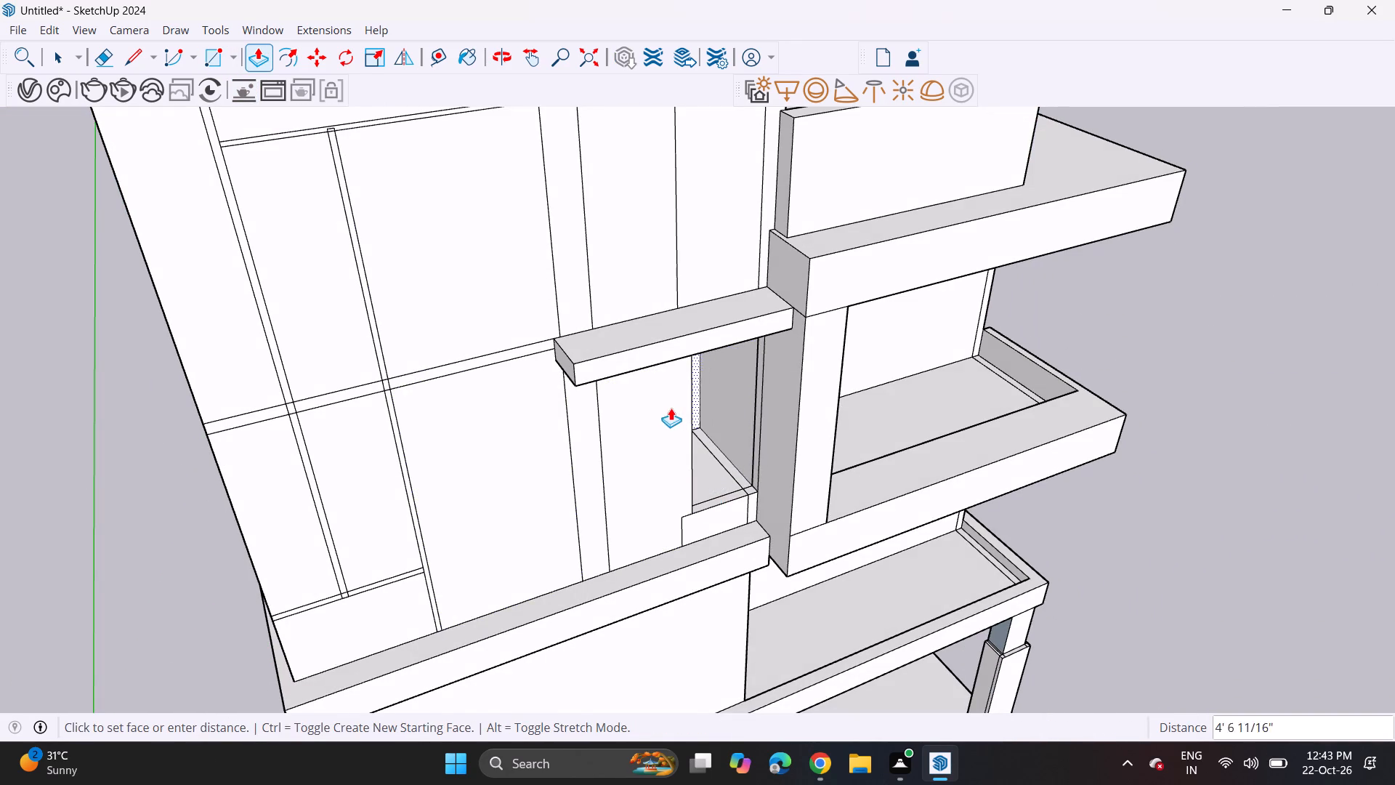
{"action": "left_click", "coordinate": [662, 395]}
Push the upper section of the tower wall's outermost narrow vertical strip inward about 2 3/8".
{"action": "middle_click_drag", "start_coordinate": [681, 432], "coordinate": [420, 296]}
{"action": "scroll", "coordinate": [405, 297], "scroll_direction": "up", "scroll_amount": 1}
{"action": "scroll", "coordinate": [411, 313], "scroll_direction": "down", "scroll_amount": 4}
{"action": "middle_click_drag", "start_coordinate": [527, 373], "coordinate": [573, 298]}
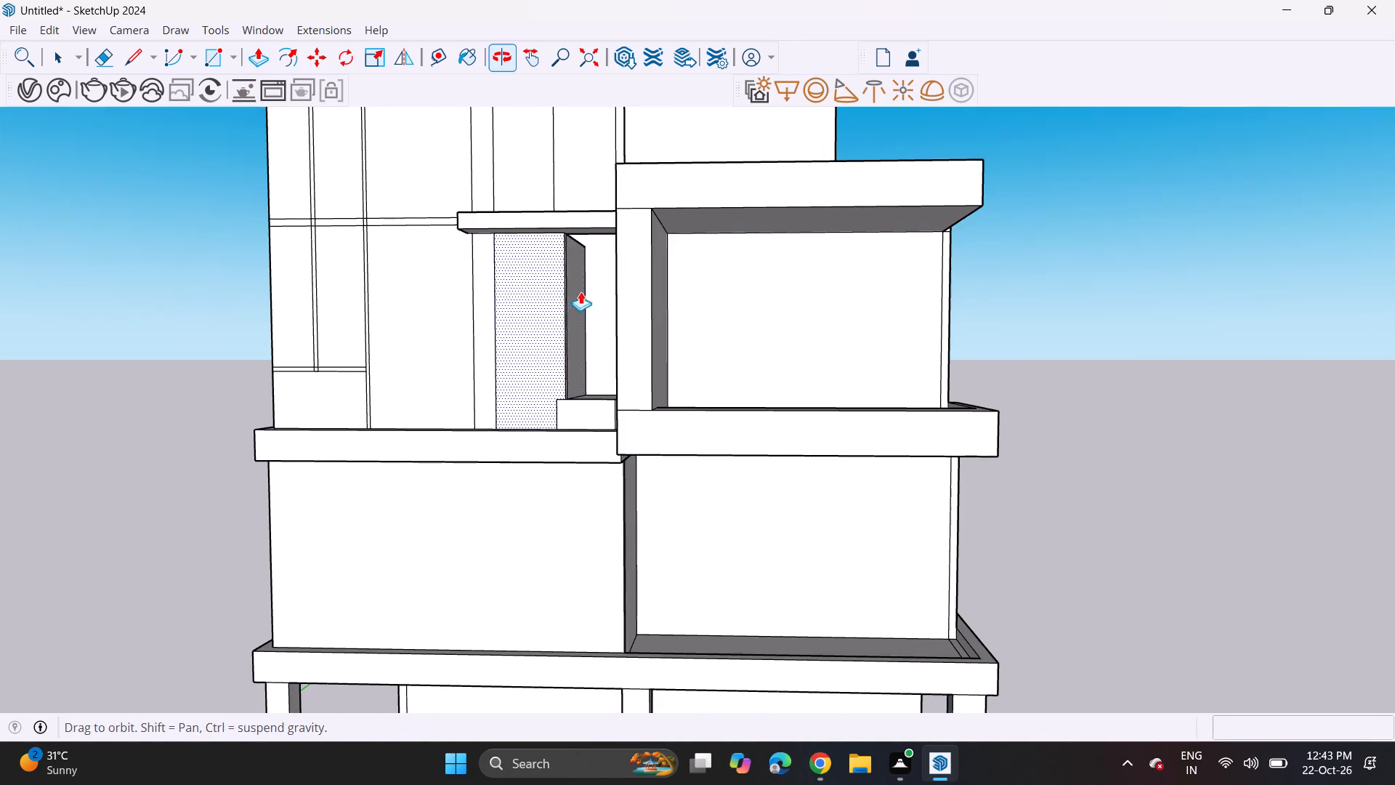
{"action": "scroll", "coordinate": [496, 345], "scroll_direction": "down", "scroll_amount": 4}
{"action": "middle_click_drag", "start_coordinate": [479, 377], "coordinate": [606, 659], "text": "shift"}
{"action": "middle_click_drag", "start_coordinate": [417, 377], "coordinate": [448, 418]}
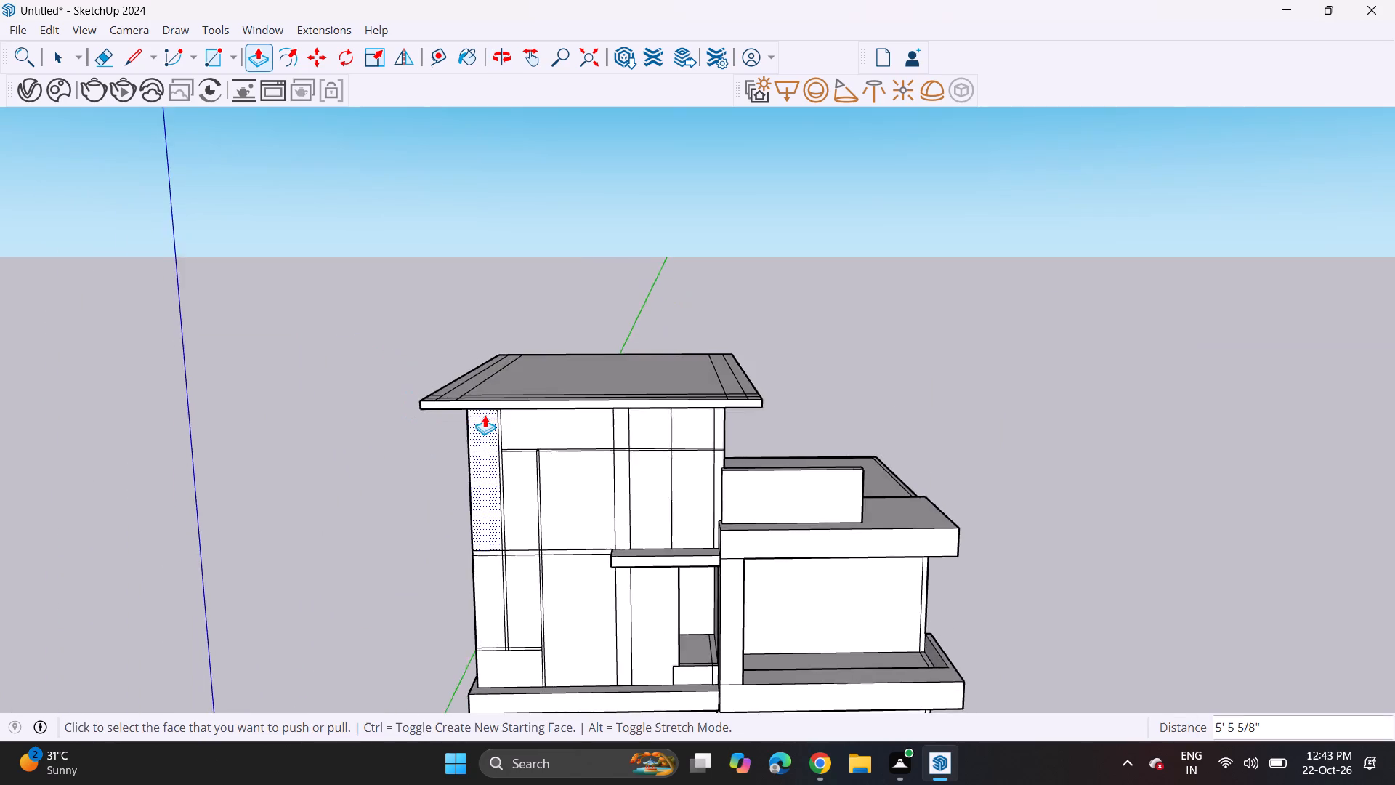
{"action": "scroll", "coordinate": [489, 414], "scroll_direction": "up", "scroll_amount": 19}
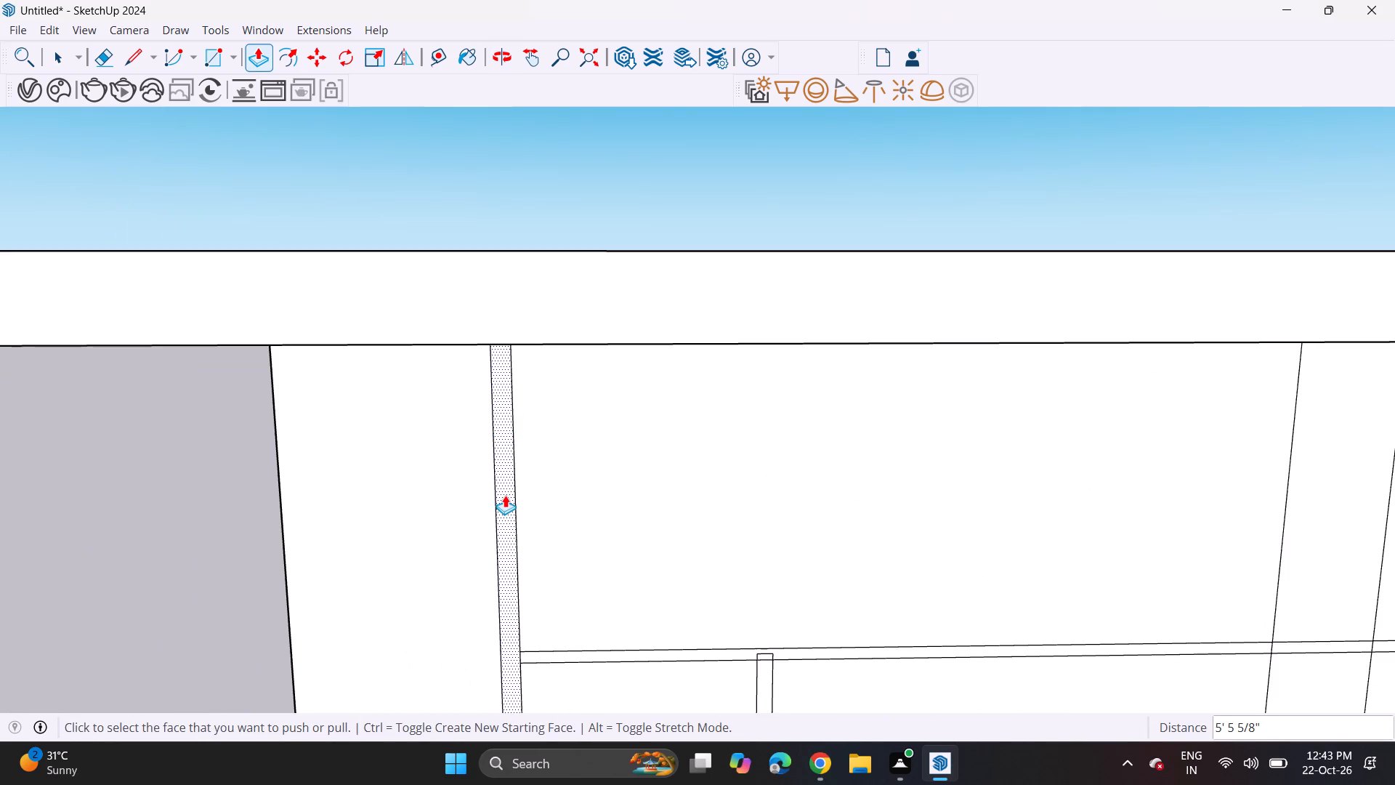
{"action": "double_click", "coordinate": [505, 495]}
{"action": "key", "text": "ctrl+z"}
{"action": "left_click", "coordinate": [503, 563]}
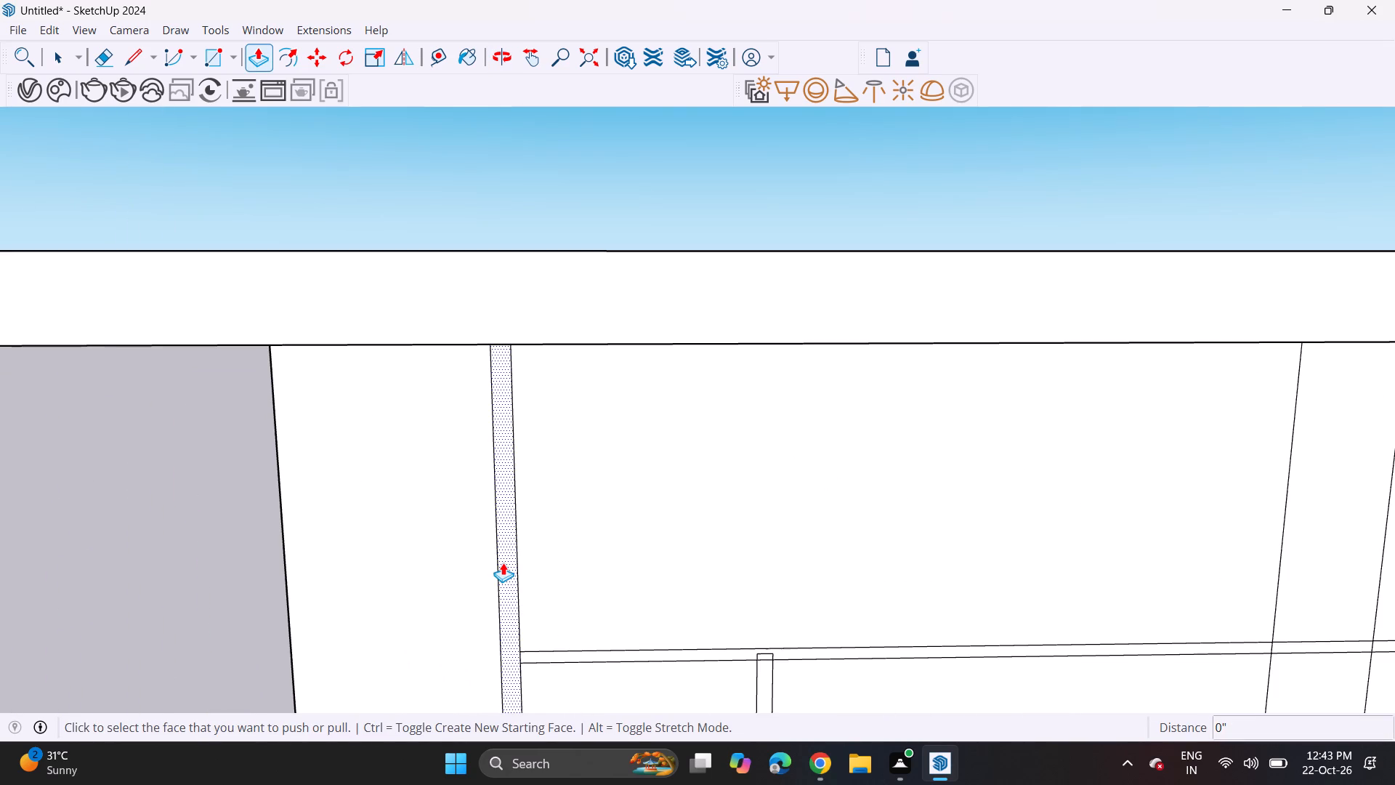
{"action": "left_click", "coordinate": [506, 557]}
Recess the upper horizontal strip's first section and the second narrow vertical strip, including its top end piece, by the same depth.
{"action": "scroll", "coordinate": [496, 576], "scroll_direction": "down", "scroll_amount": 5}
{"action": "double_click", "coordinate": [556, 626]}
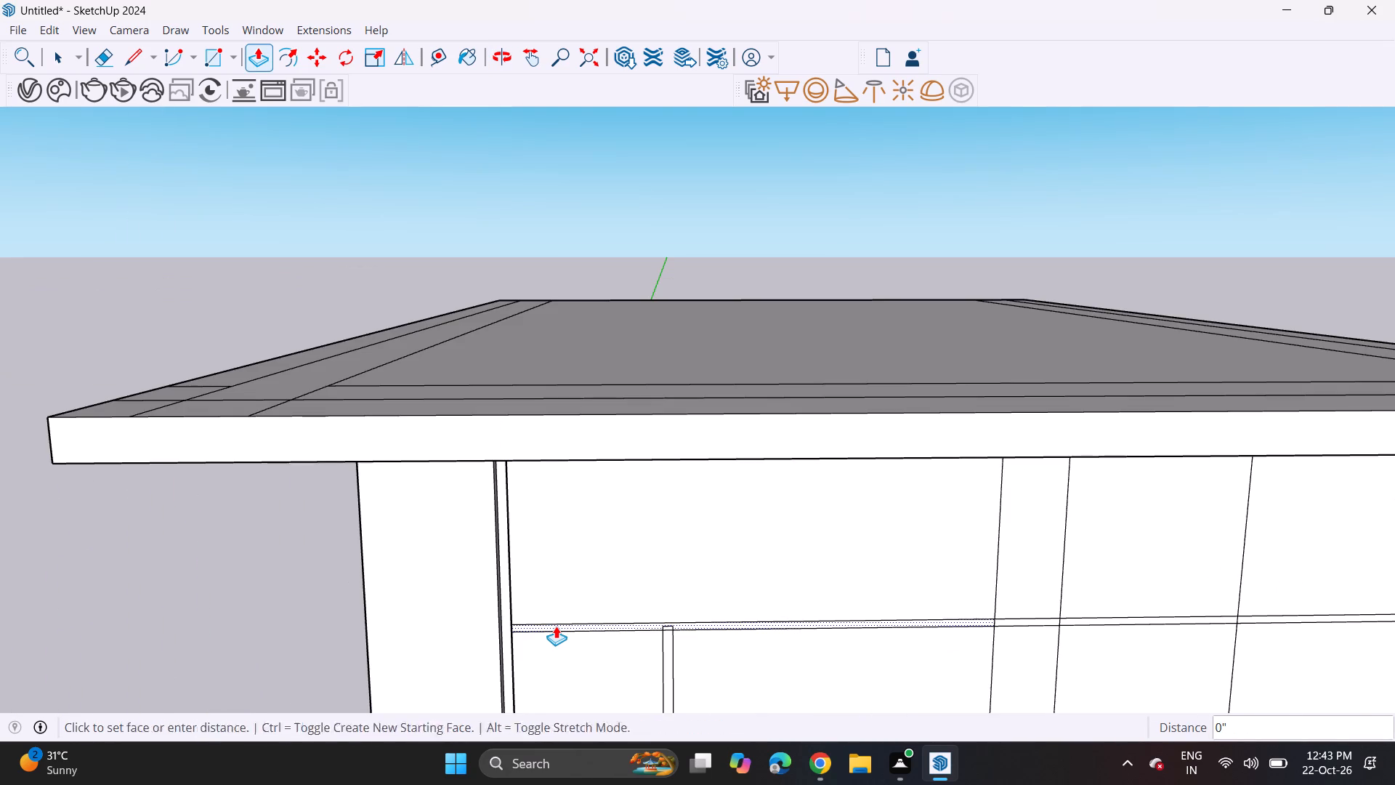
{"action": "scroll", "coordinate": [612, 661], "scroll_direction": "down", "scroll_amount": 3}
{"action": "middle_click_drag", "start_coordinate": [631, 678], "coordinate": [580, 388], "text": "shift"}
{"action": "scroll", "coordinate": [578, 372], "scroll_direction": "up", "scroll_amount": 5, "text": "shift"}
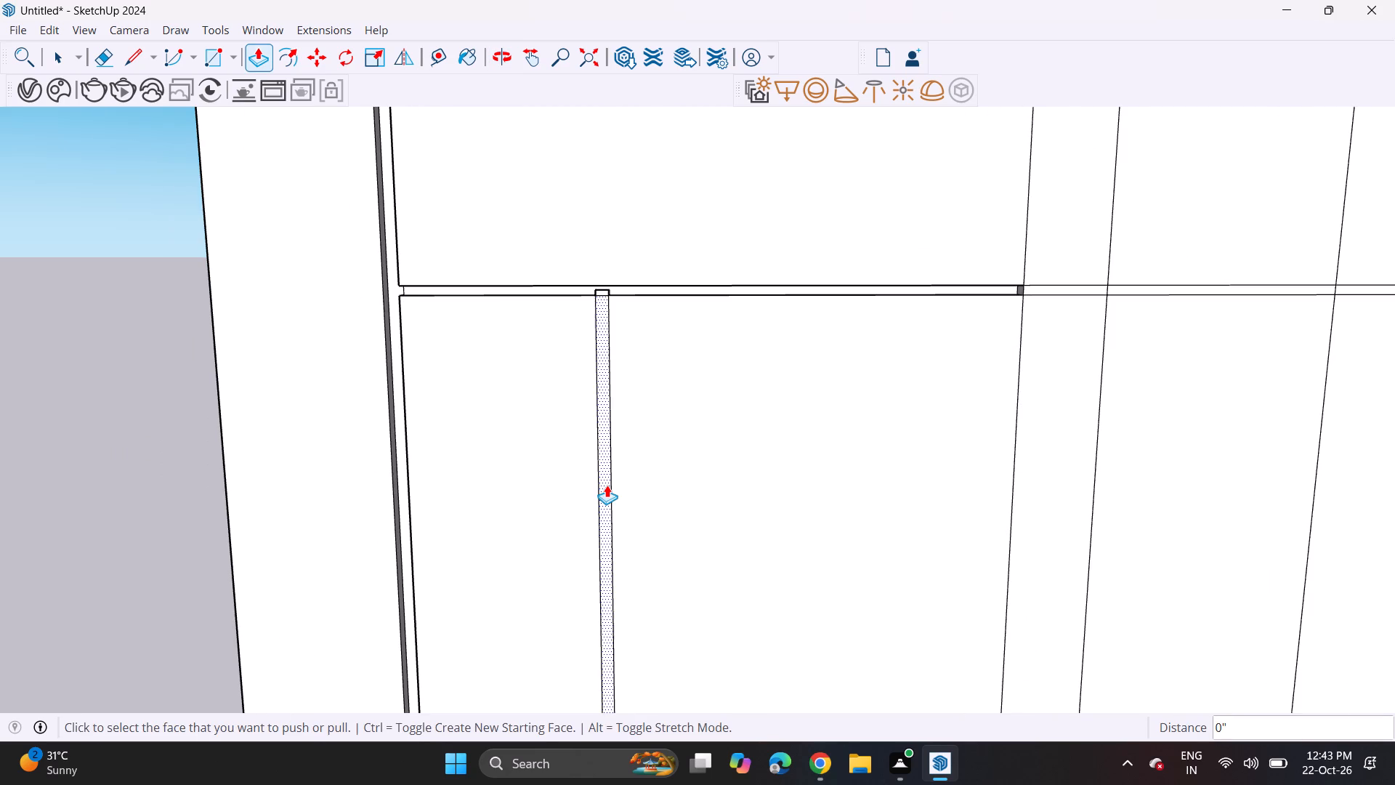
{"action": "double_click", "coordinate": [607, 485]}
{"action": "scroll", "coordinate": [599, 497], "scroll_direction": "down", "scroll_amount": 4}
{"action": "scroll", "coordinate": [620, 337], "scroll_direction": "up", "scroll_amount": 1}
{"action": "middle_click_drag", "start_coordinate": [620, 343], "coordinate": [620, 420]}
{"action": "scroll", "coordinate": [598, 398], "scroll_direction": "up", "scroll_amount": 7}
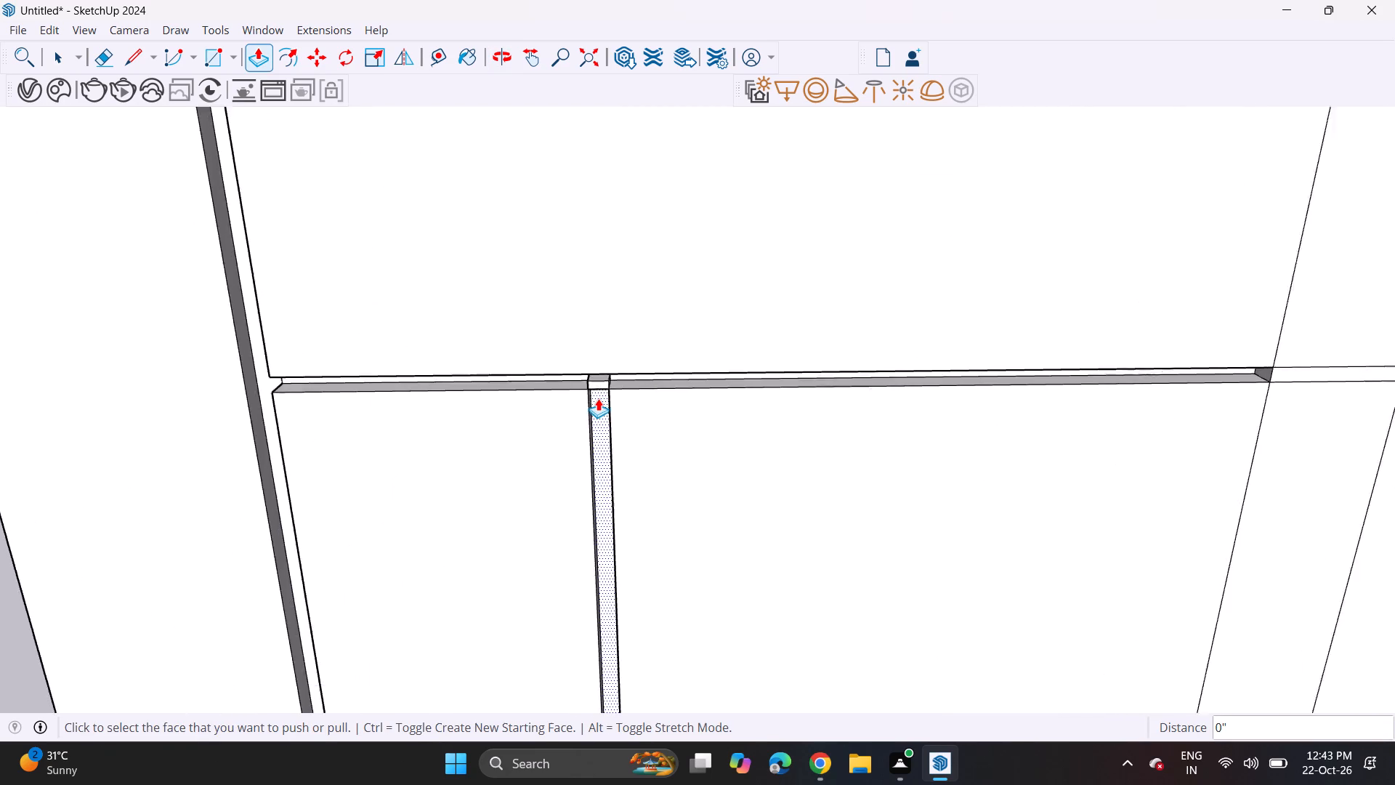
{"action": "scroll", "coordinate": [598, 398], "scroll_direction": "up", "scroll_amount": 7}
{"action": "double_click", "coordinate": [596, 368]}
{"action": "scroll", "coordinate": [584, 382], "scroll_direction": "down", "scroll_amount": 12}
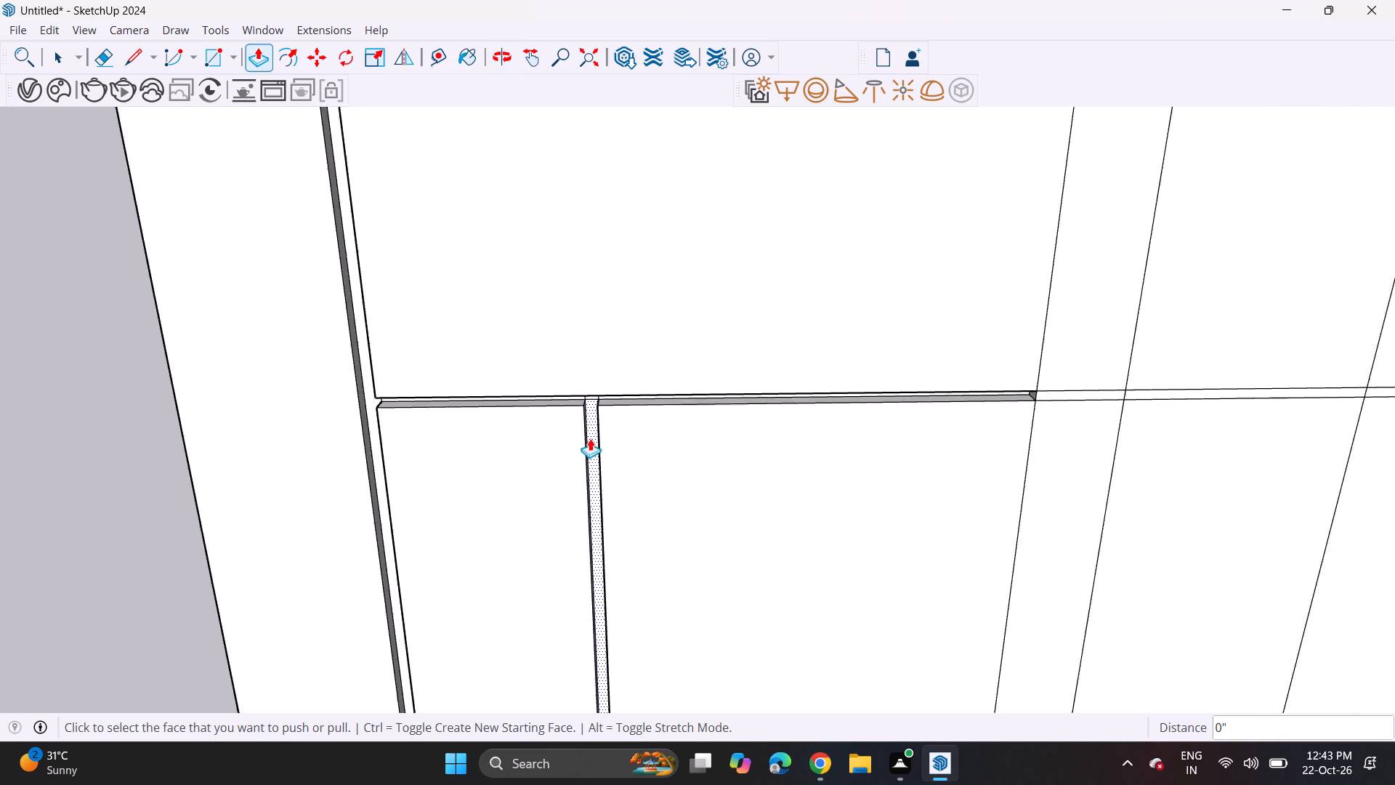
Recess the wider vertical strip above the ledge 2 3/8", including its top section, lower section and the piece crossing the horizontal strip.
{"action": "scroll", "coordinate": [590, 438], "scroll_direction": "down", "scroll_amount": 8}
{"action": "double_click", "coordinate": [861, 385]}
{"action": "double_click", "coordinate": [864, 478]}
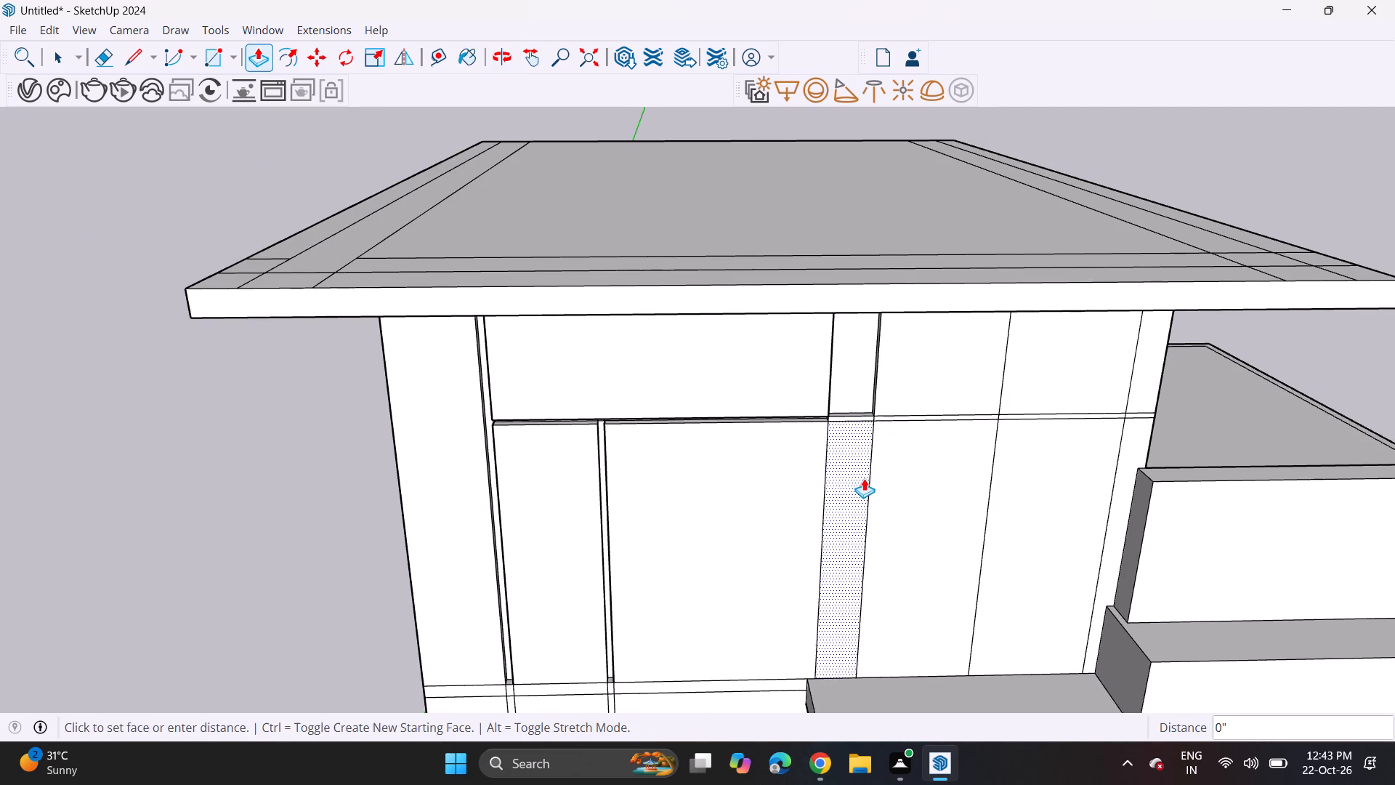
{"action": "left_click", "coordinate": [859, 417]}
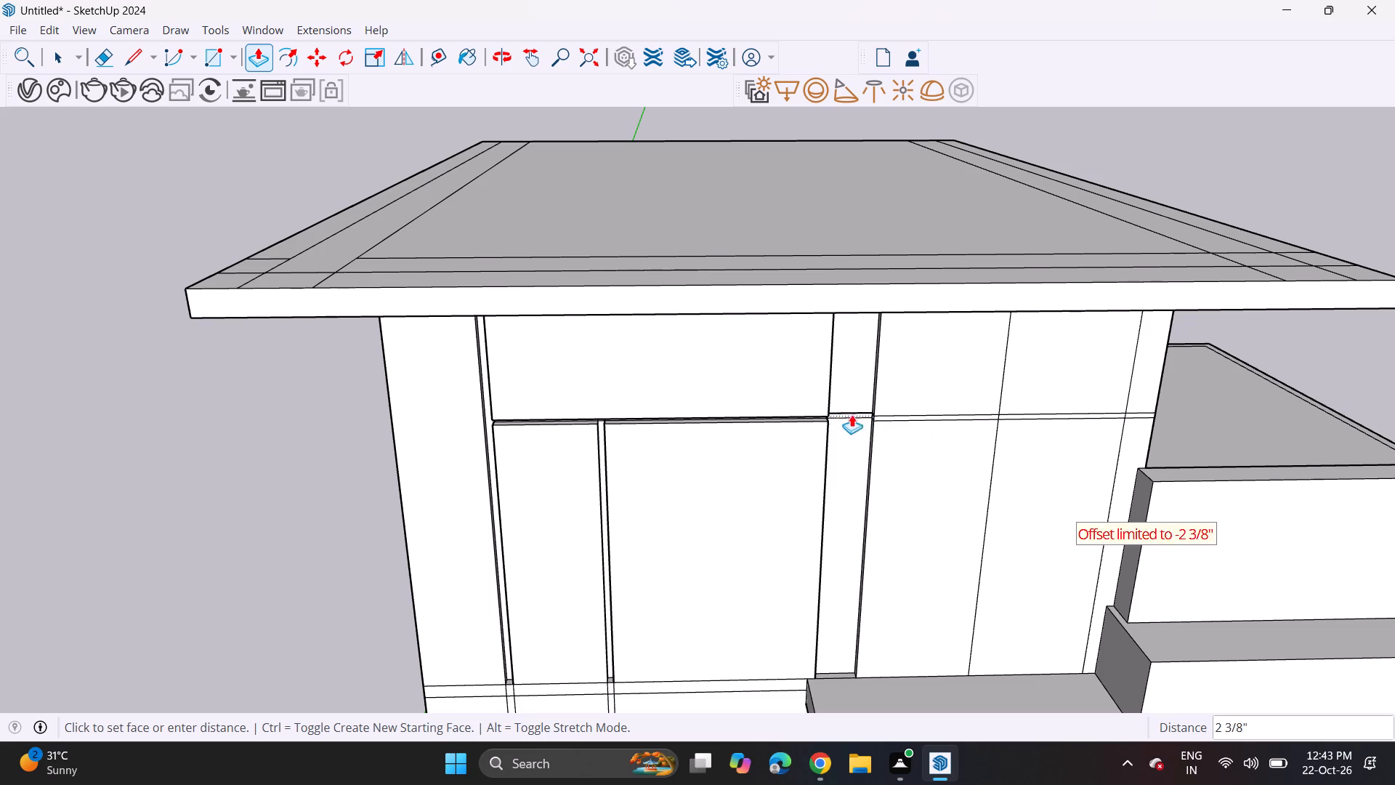
{"action": "left_click", "coordinate": [847, 377]}
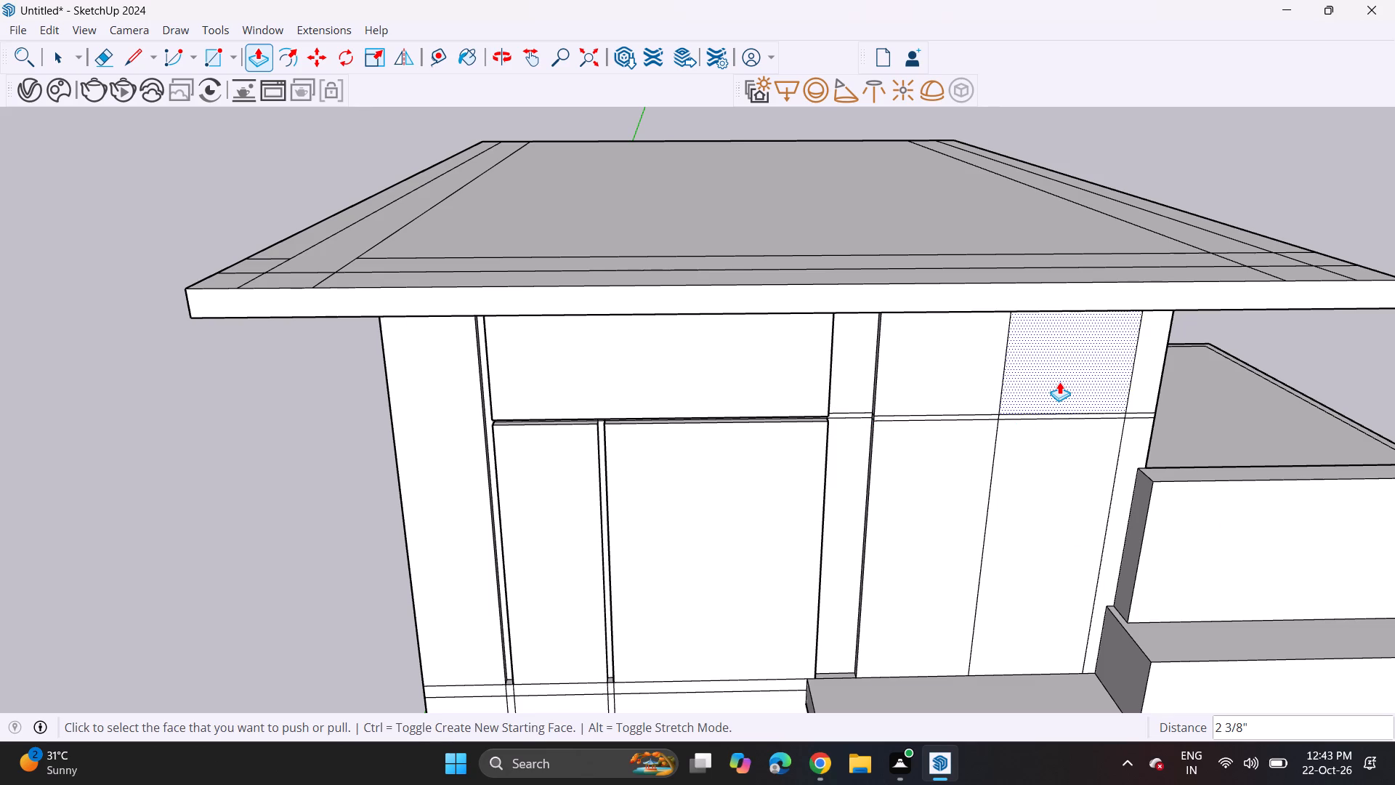
Recess the wide vertical panel above the opening 2 3/8", including its top section, lower section and the horizontal strip piece between them.
{"action": "double_click", "coordinate": [1059, 382]}
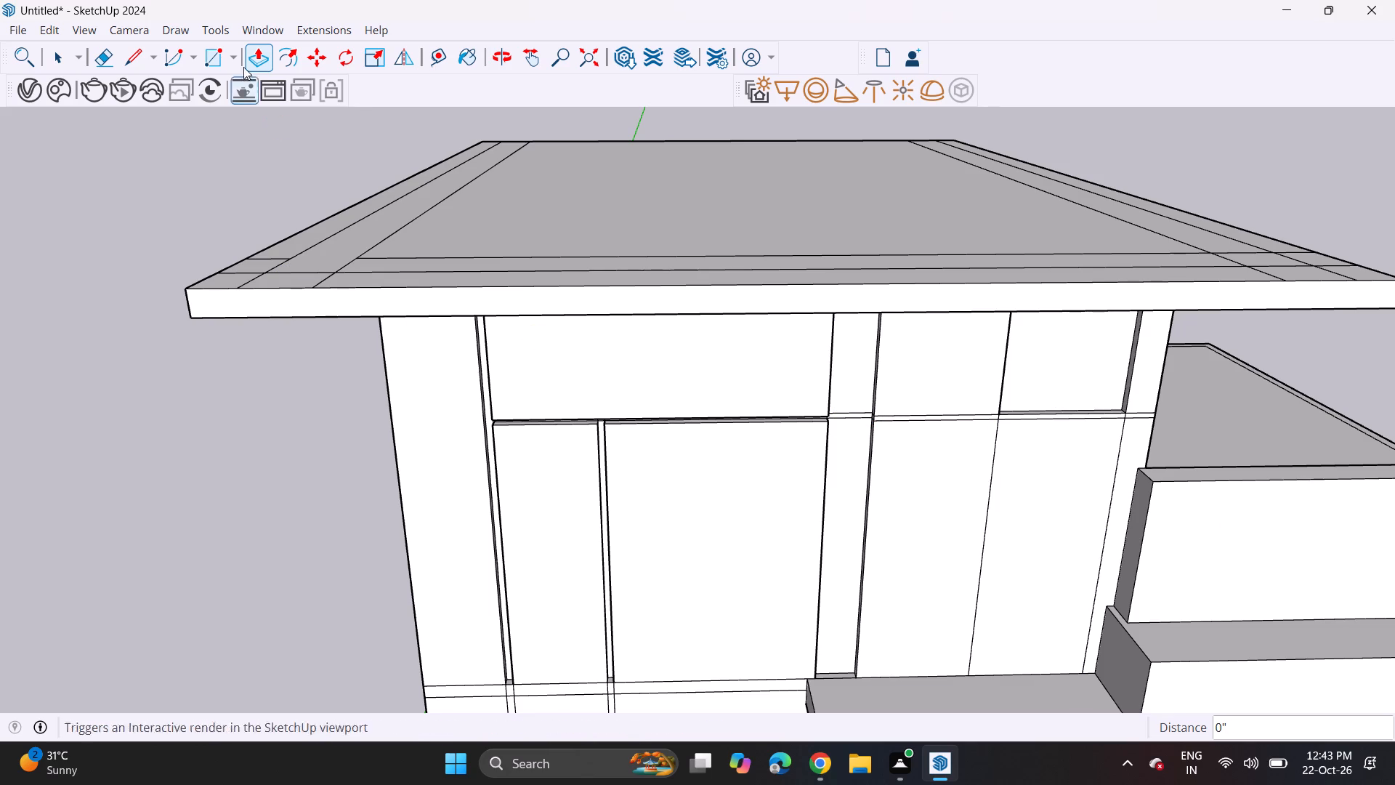
{"action": "left_click_drag", "start_coordinate": [122, 63], "coordinate": [131, 65]}
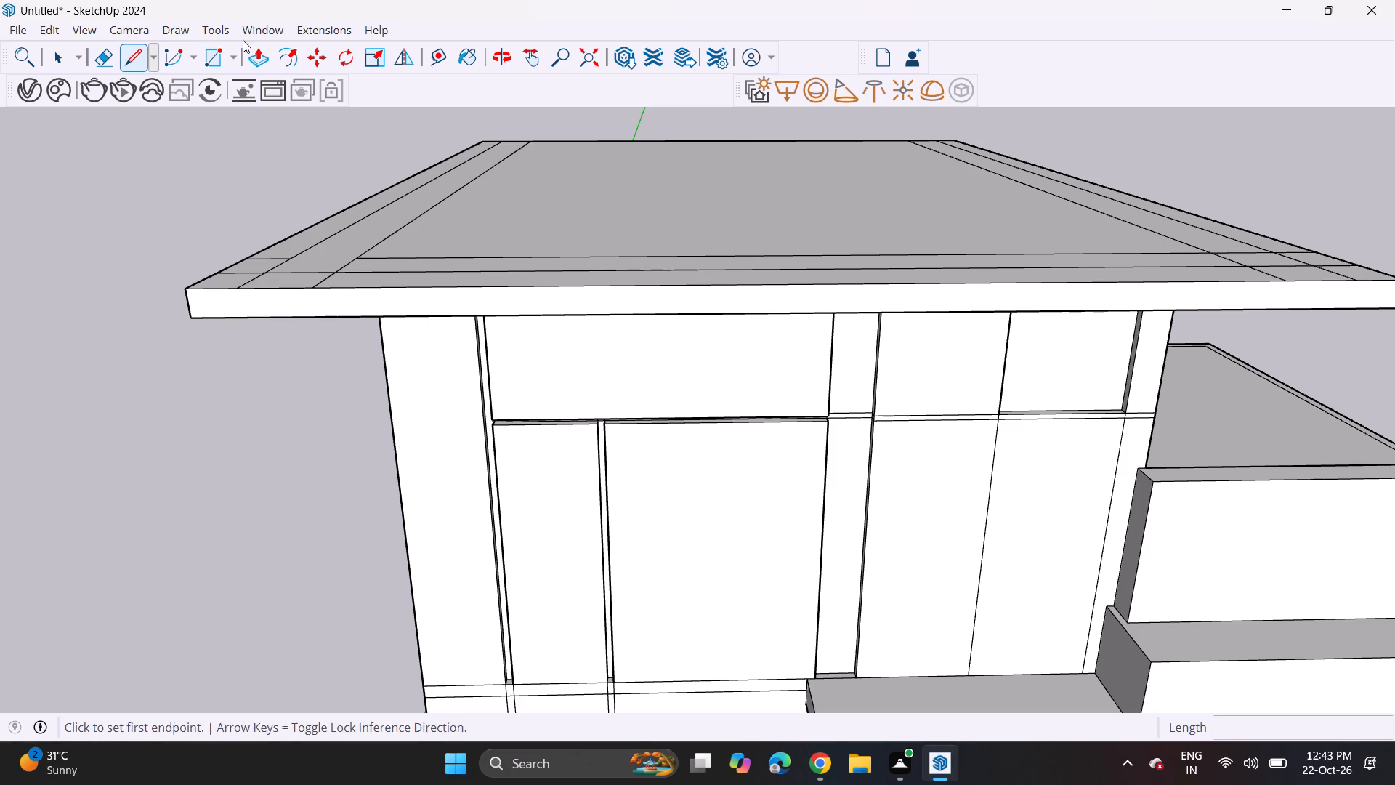
{"action": "left_click", "coordinate": [257, 57]}
{"action": "left_click", "coordinate": [1043, 532]}
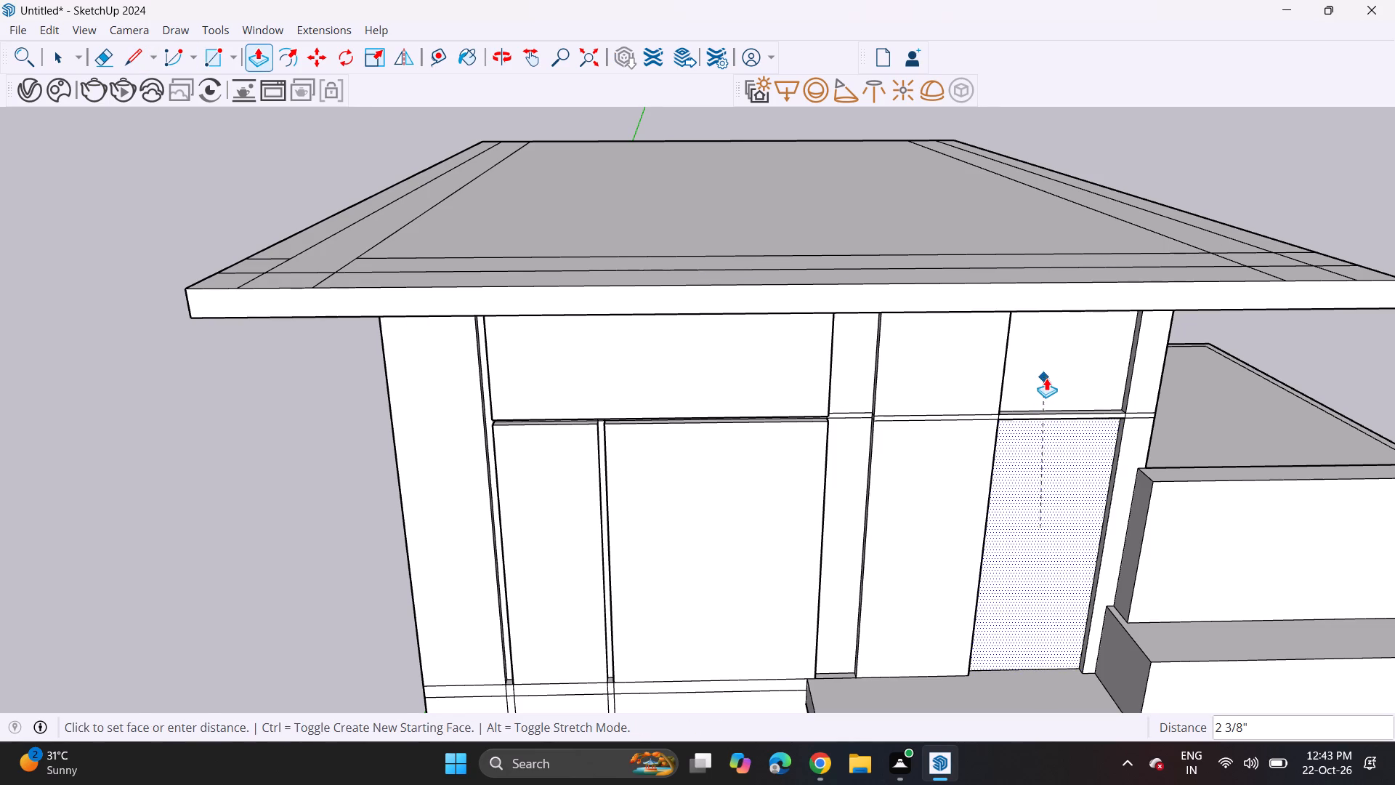
{"action": "left_click", "coordinate": [1046, 378]}
{"action": "double_click", "coordinate": [1054, 416]}
Push the small rectangle below the opening inward by the same depth as the recessed strips.
{"action": "scroll", "coordinate": [1019, 518], "scroll_direction": "down", "scroll_amount": 4}
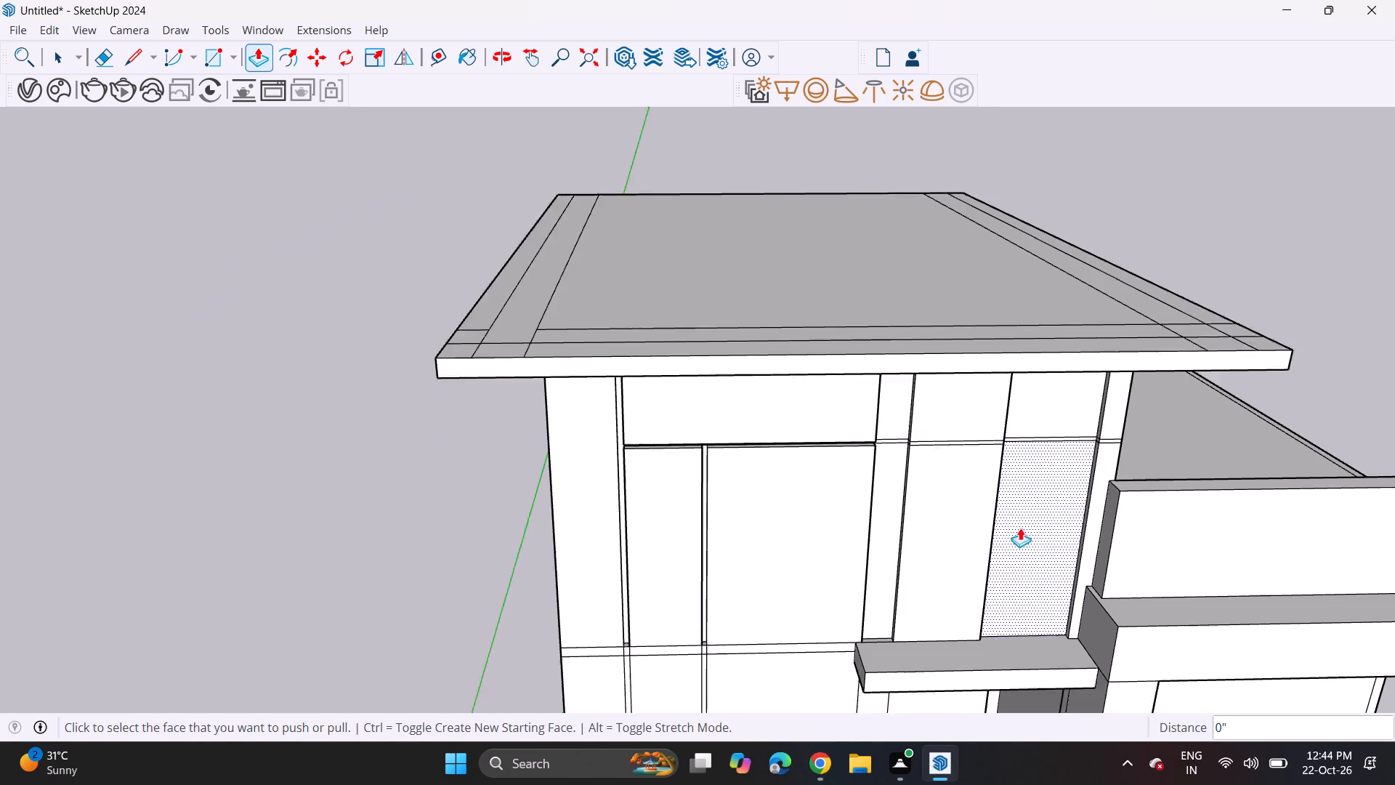
{"action": "middle_click_drag", "start_coordinate": [993, 568], "coordinate": [798, 61]}
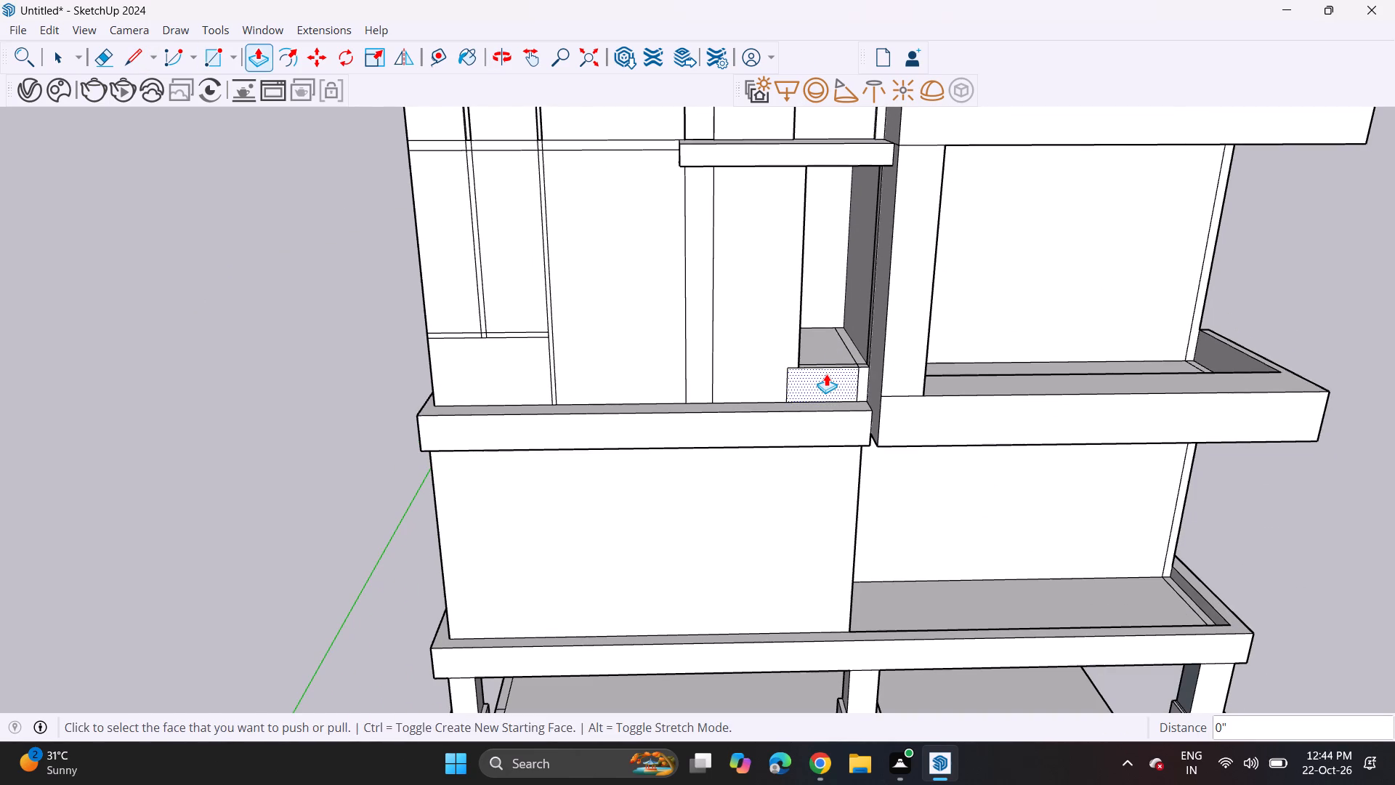
{"action": "double_click", "coordinate": [826, 374]}
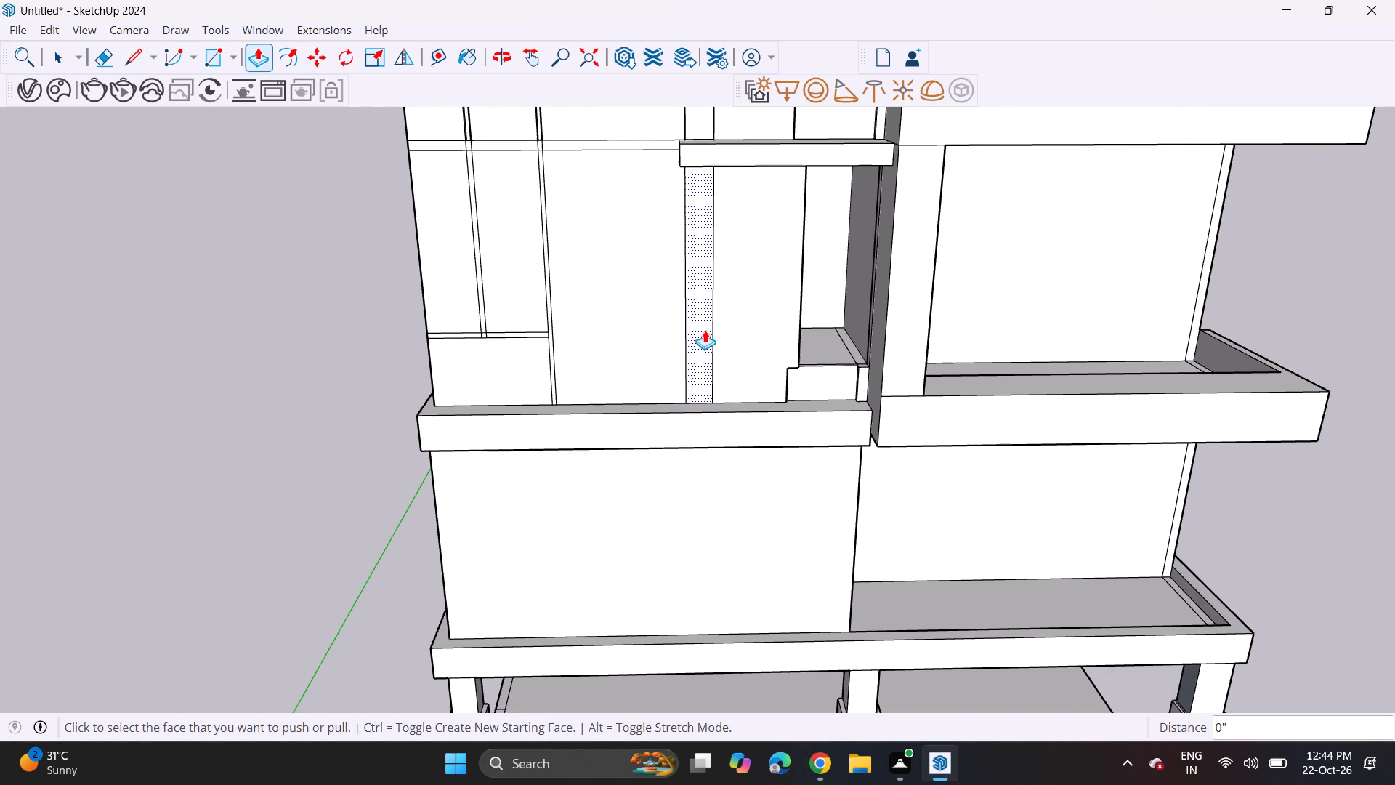
Recess the lower sections of the wider vertical strip below the small ledge and of the second narrow vertical strip by the same depth.
{"action": "double_click", "coordinate": [705, 330]}
{"action": "double_click", "coordinate": [549, 308]}
Recess the lower horizontal strip 2 3/8" on both sides of the first narrow vertical strip.
{"action": "scroll", "coordinate": [535, 339], "scroll_direction": "up", "scroll_amount": 4}
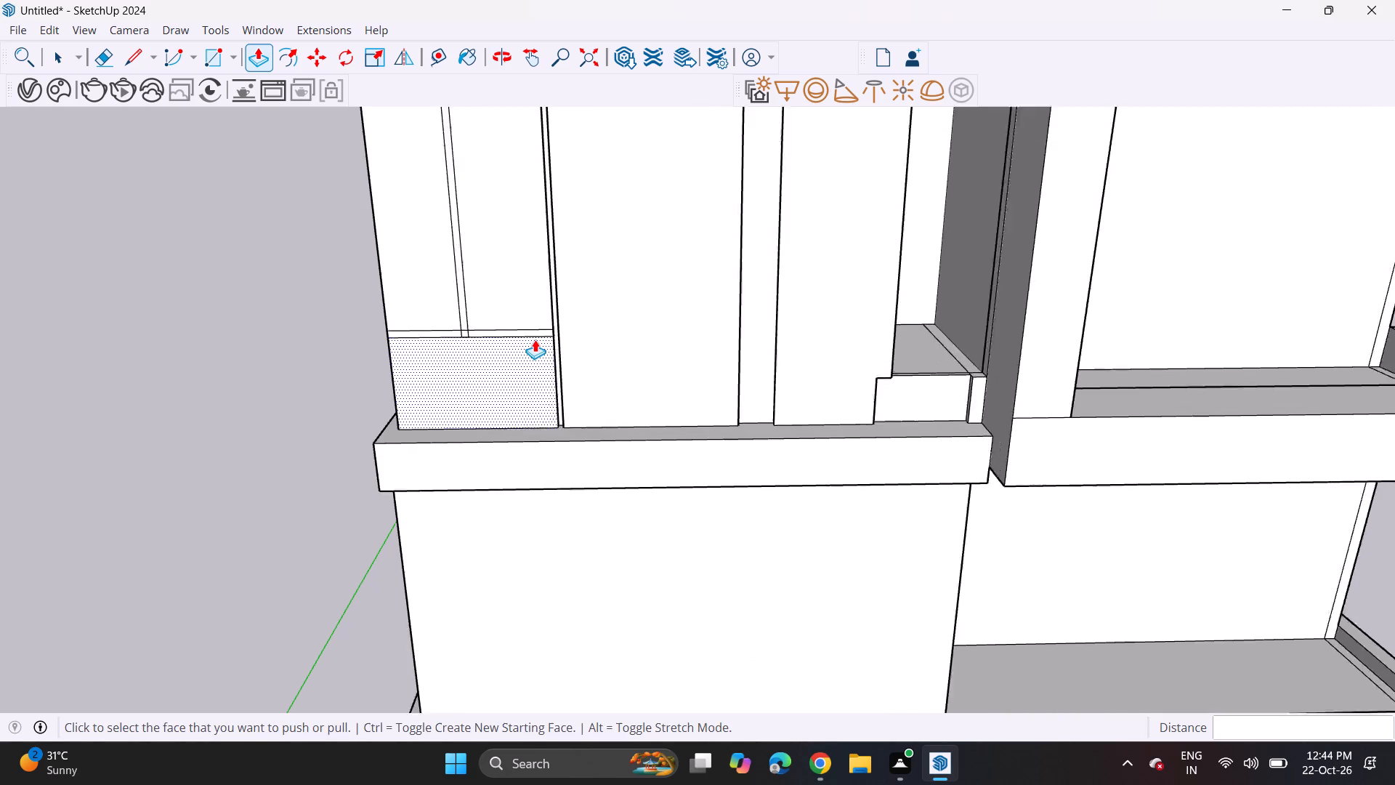
{"action": "scroll", "coordinate": [530, 339], "scroll_direction": "up", "scroll_amount": 3}
{"action": "left_click", "coordinate": [523, 323]}
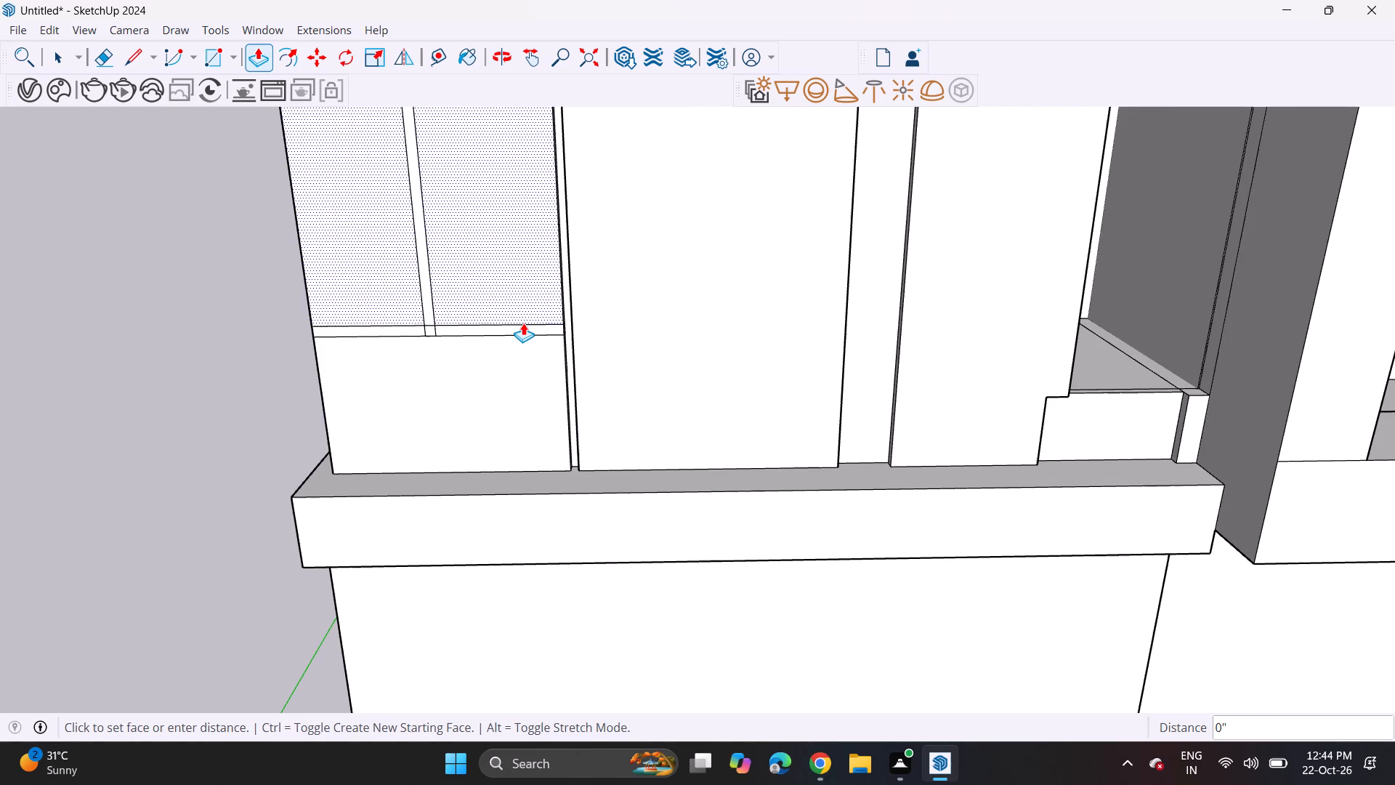
{"action": "key", "text": "Escape"}
{"action": "double_click", "coordinate": [512, 326]}
{"action": "scroll", "coordinate": [444, 334], "scroll_direction": "up", "scroll_amount": 8}
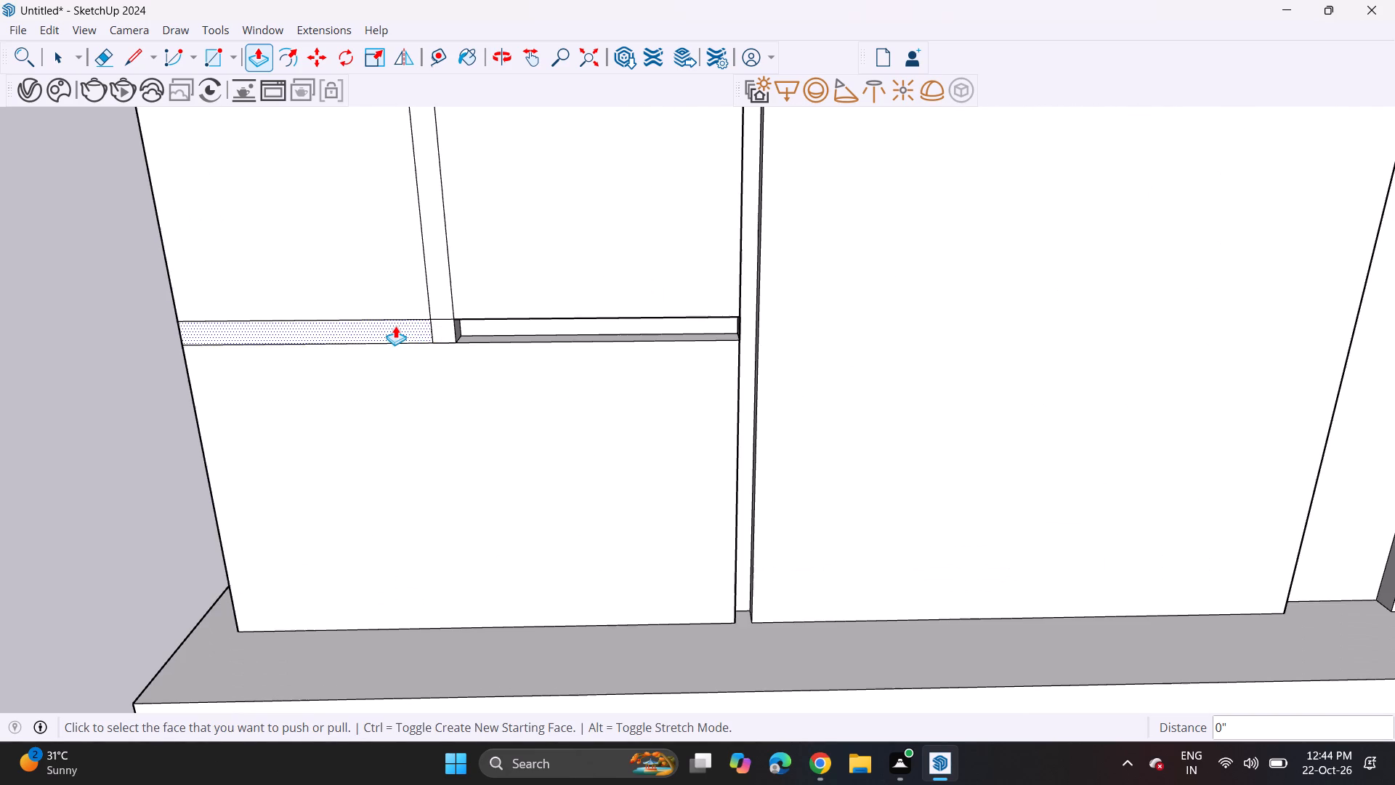
{"action": "left_click", "coordinate": [395, 326]}
{"action": "left_click", "coordinate": [477, 327]}
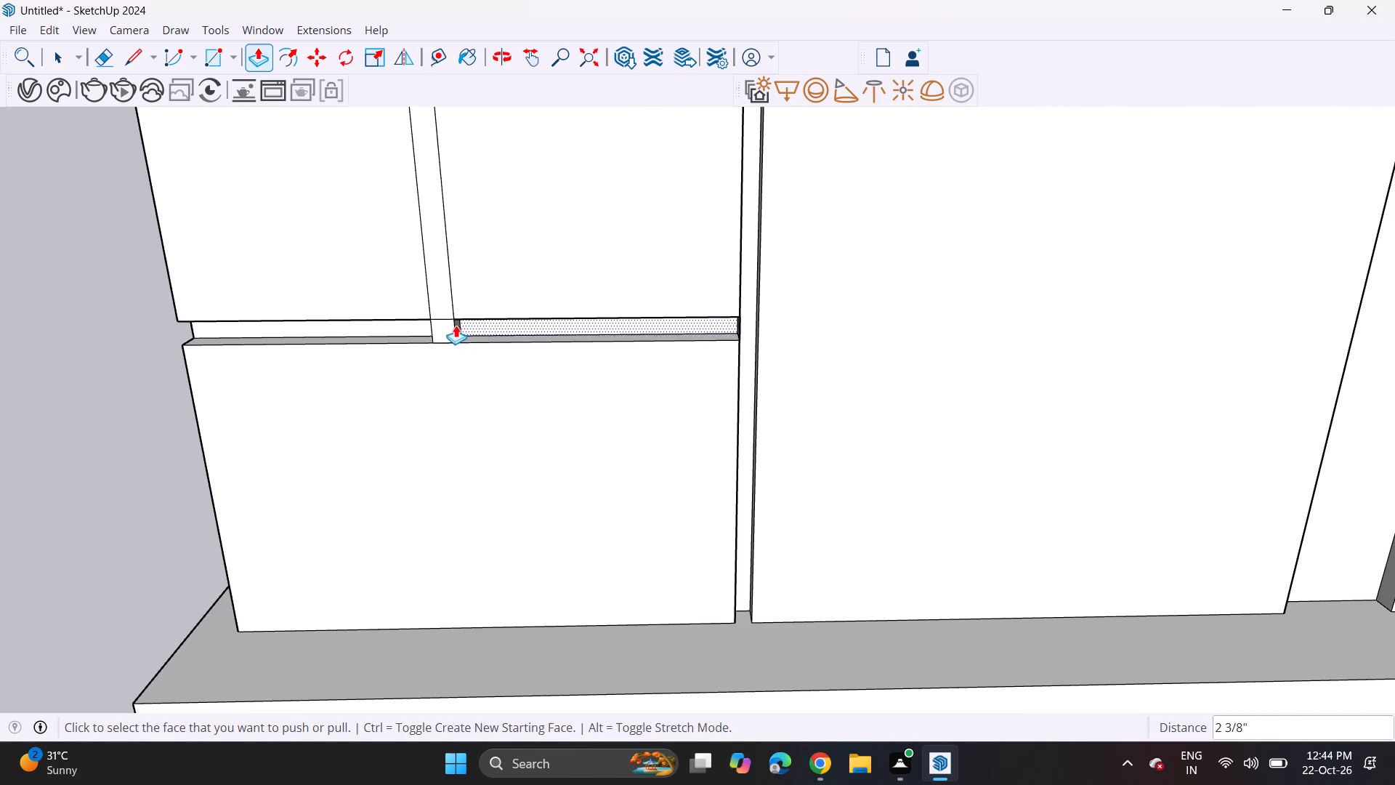
Recess the junction piece in the lower horizontal strip and the first narrow vertical strip's section above it by the same depth.
{"action": "double_click", "coordinate": [452, 325]}
{"action": "key", "text": "ctrl+z"}
{"action": "double_click", "coordinate": [437, 338]}
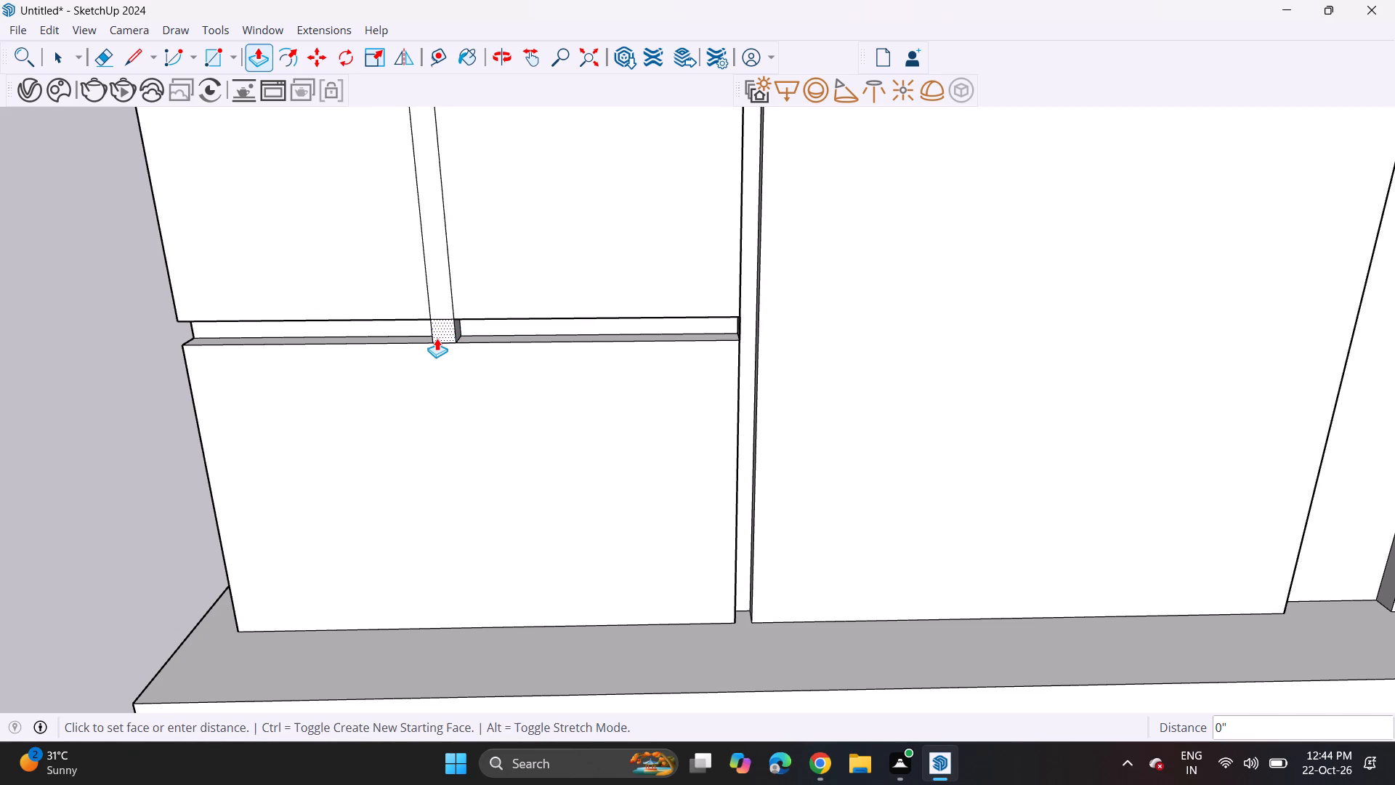
{"action": "double_click", "coordinate": [434, 284]}
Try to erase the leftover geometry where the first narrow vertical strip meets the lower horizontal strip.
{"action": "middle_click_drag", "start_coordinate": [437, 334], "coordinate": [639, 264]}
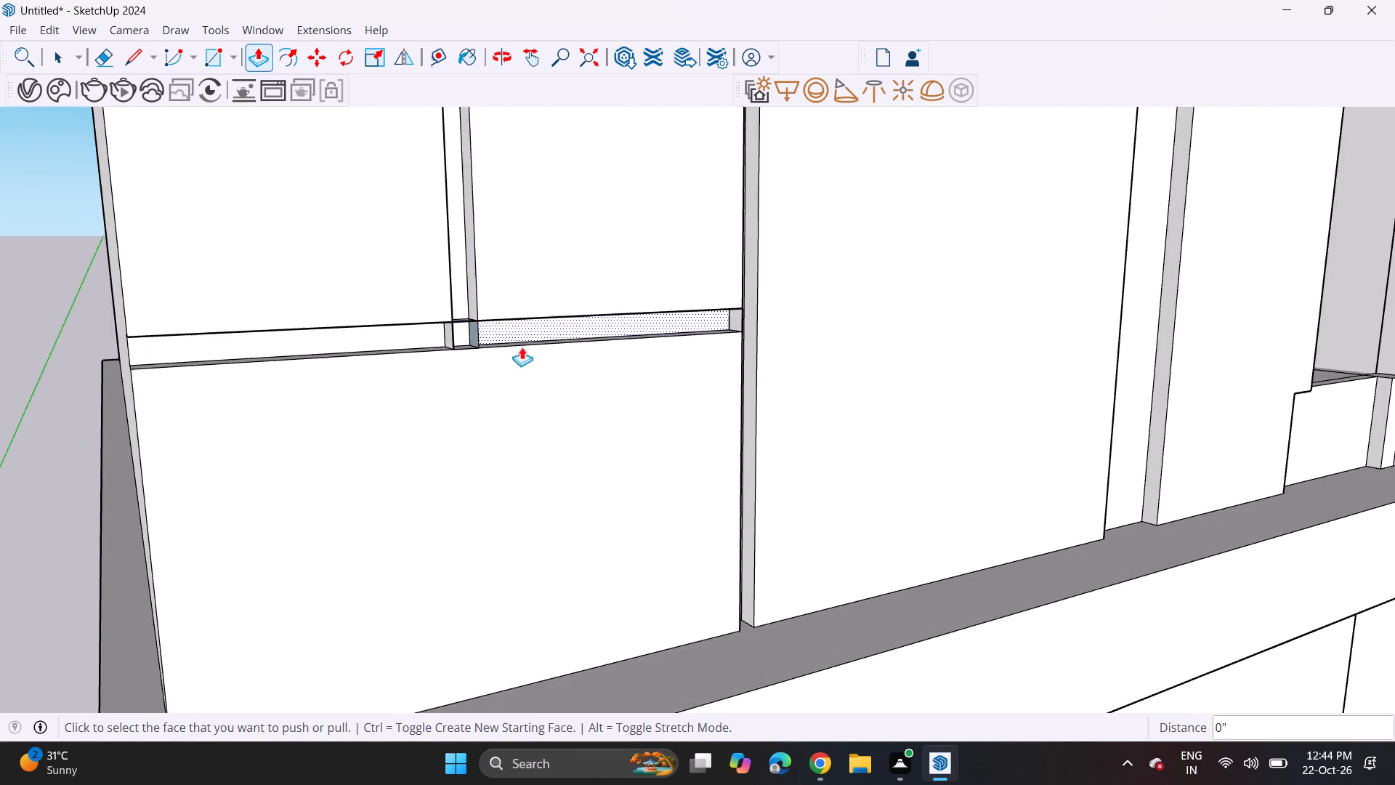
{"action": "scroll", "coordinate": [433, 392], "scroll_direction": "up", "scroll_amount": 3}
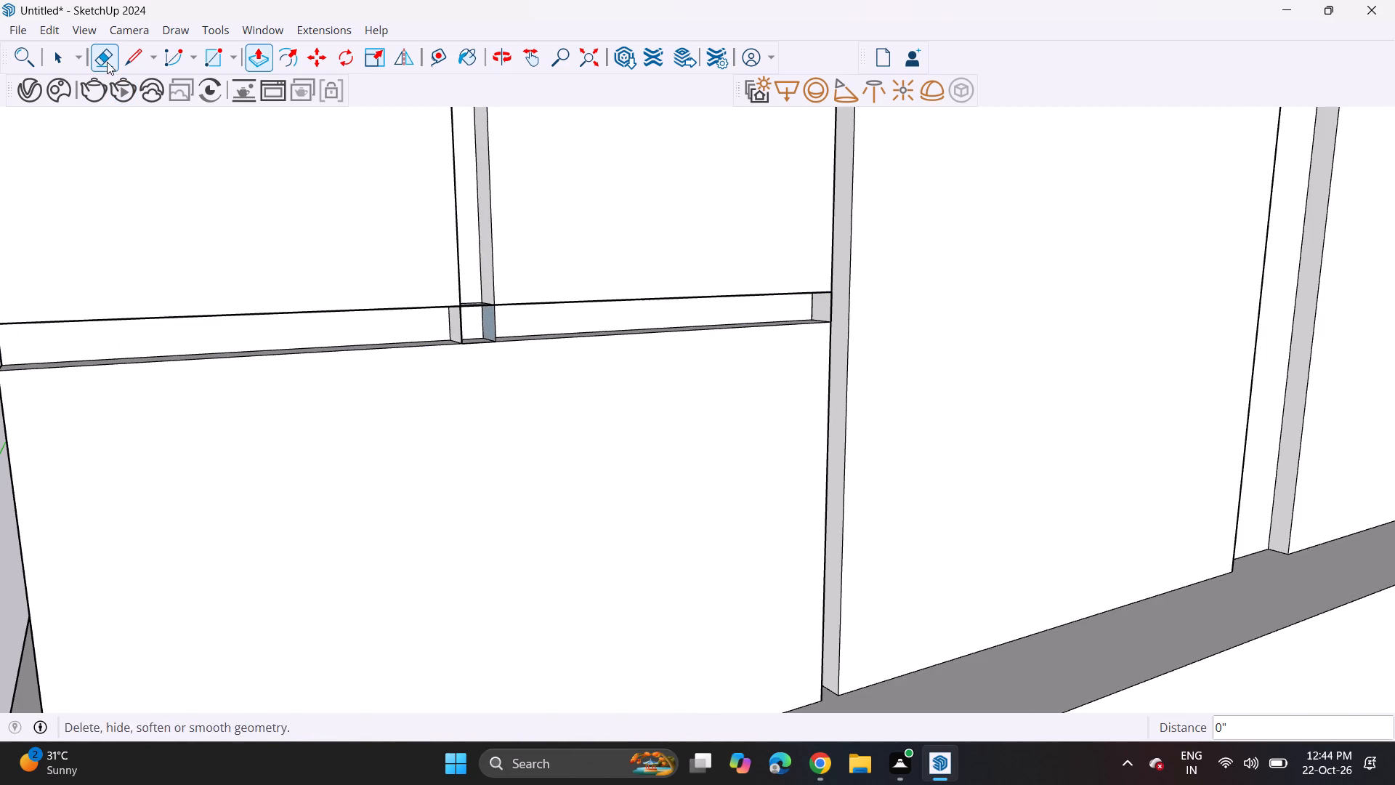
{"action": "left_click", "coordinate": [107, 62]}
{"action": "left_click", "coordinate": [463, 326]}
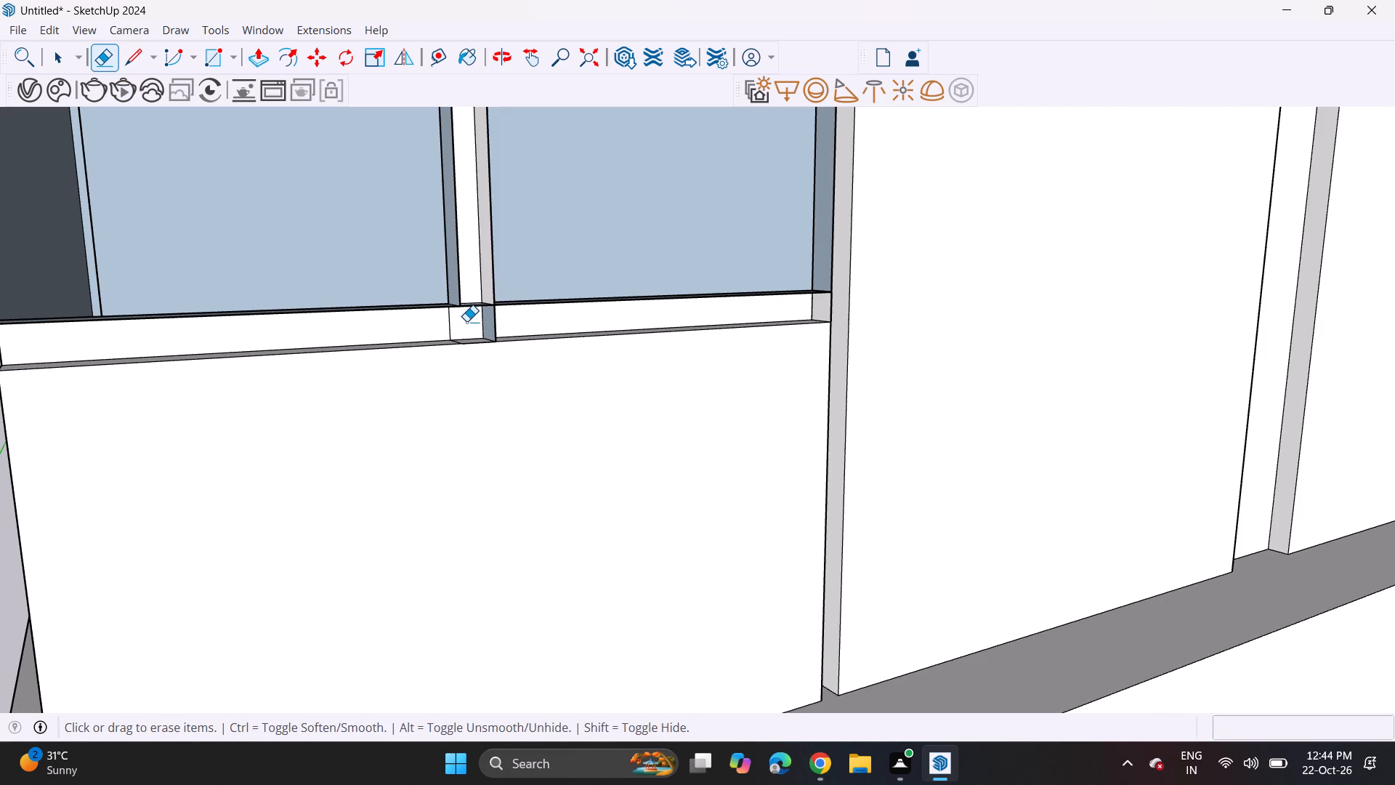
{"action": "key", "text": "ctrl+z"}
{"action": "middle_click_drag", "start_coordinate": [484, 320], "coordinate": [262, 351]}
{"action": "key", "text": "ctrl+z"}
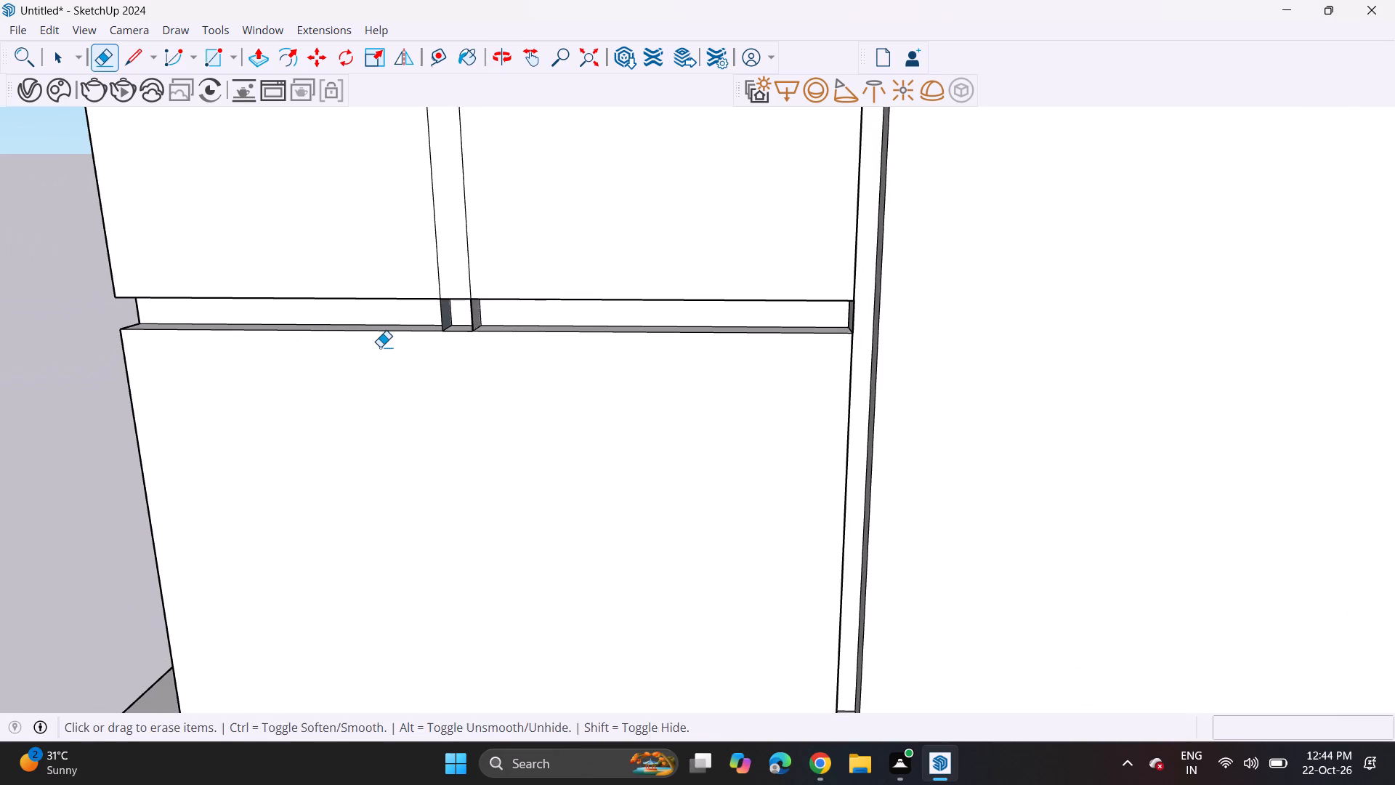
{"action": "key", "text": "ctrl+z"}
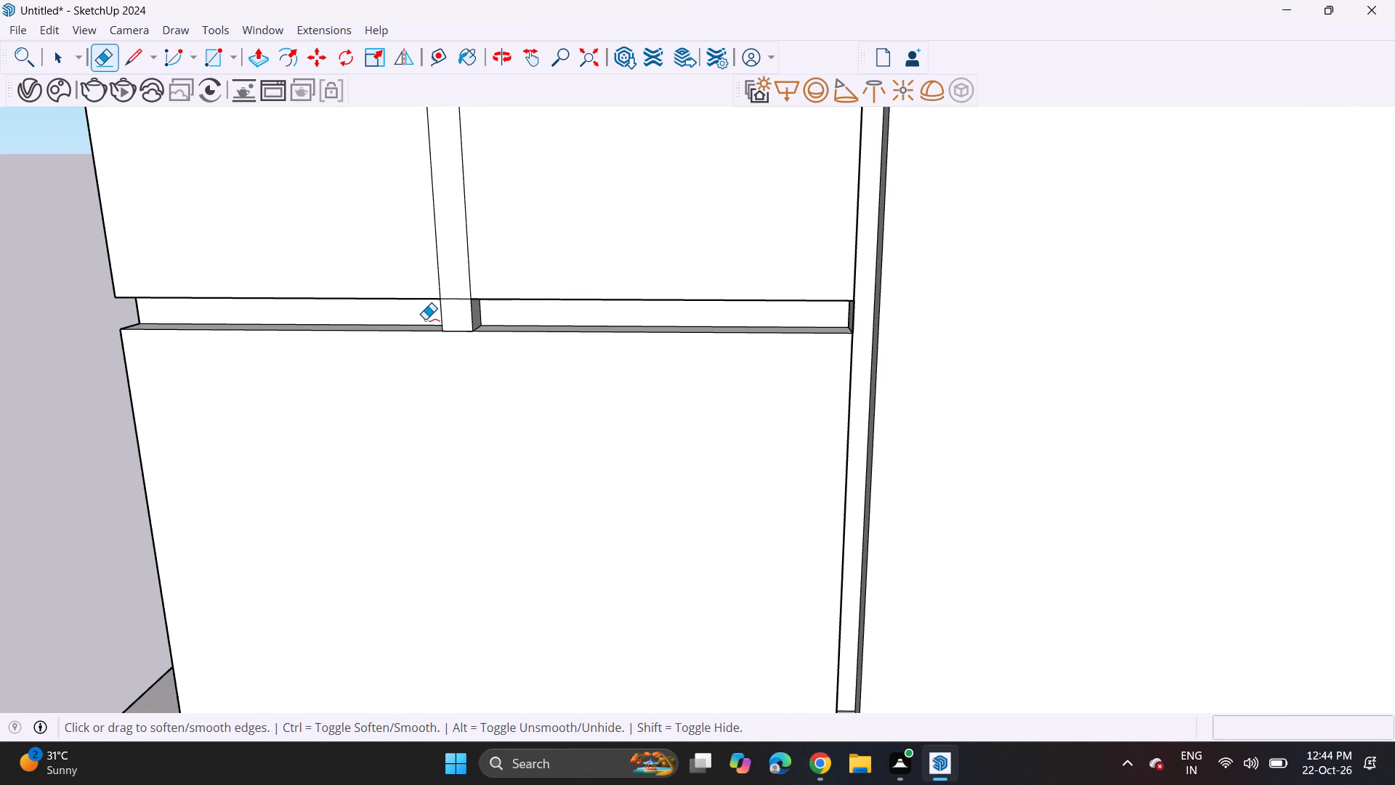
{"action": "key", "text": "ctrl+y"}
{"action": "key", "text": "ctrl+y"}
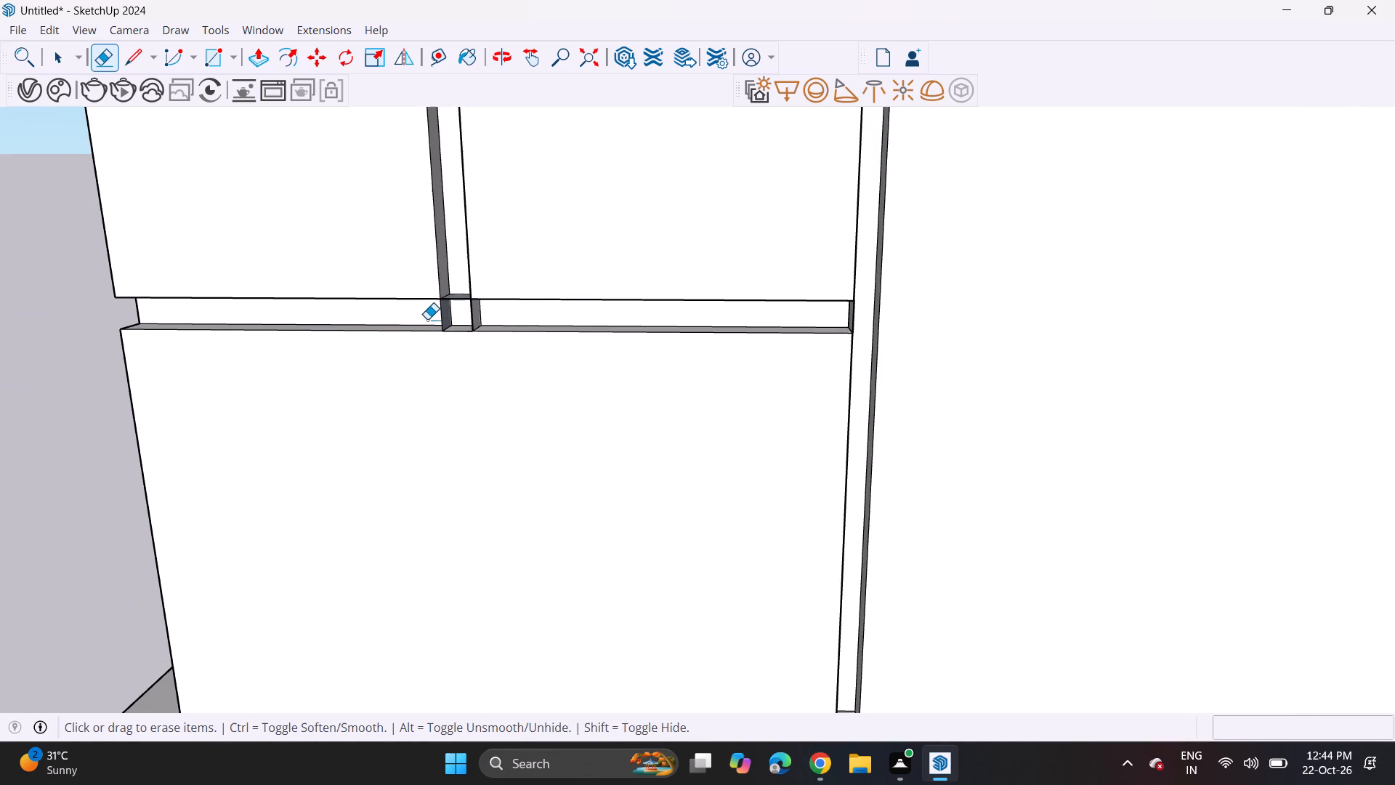
Recess the middle horizontal strip up to the second narrow vertical strip, including its crossing with the first, flush with the recessed vertical strips.
{"action": "scroll", "coordinate": [434, 335], "scroll_direction": "down", "scroll_amount": 18}
{"action": "middle_click_drag", "start_coordinate": [454, 272], "coordinate": [469, 475]}
{"action": "middle_click_drag", "start_coordinate": [477, 321], "coordinate": [558, 270]}
{"action": "scroll", "coordinate": [558, 270], "scroll_direction": "down", "scroll_amount": 5}
{"action": "middle_click_drag", "start_coordinate": [551, 271], "coordinate": [567, 427], "text": "shift"}
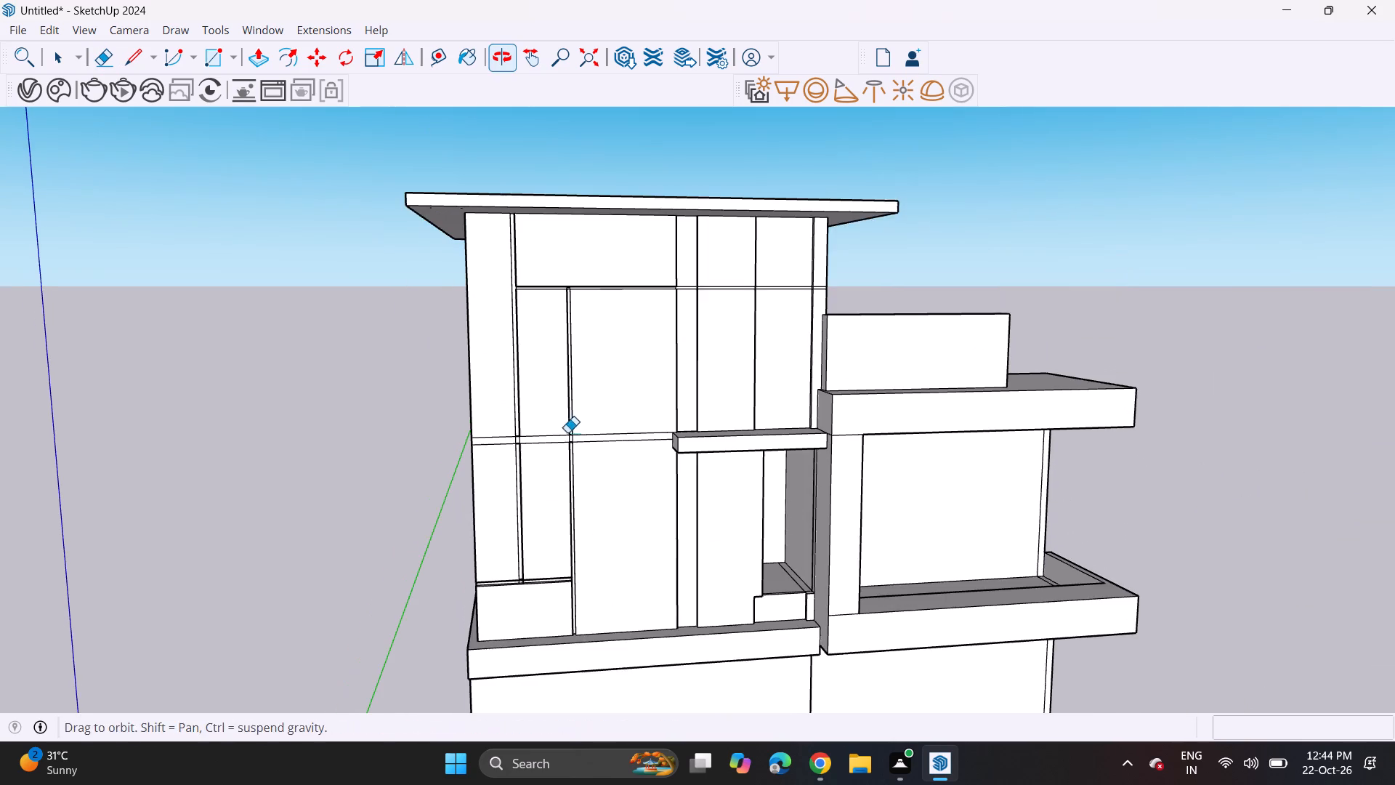
{"action": "left_click", "coordinate": [251, 63]}
{"action": "scroll", "coordinate": [491, 366], "scroll_direction": "up", "scroll_amount": 3}
{"action": "scroll", "coordinate": [517, 427], "scroll_direction": "up", "scroll_amount": 4}
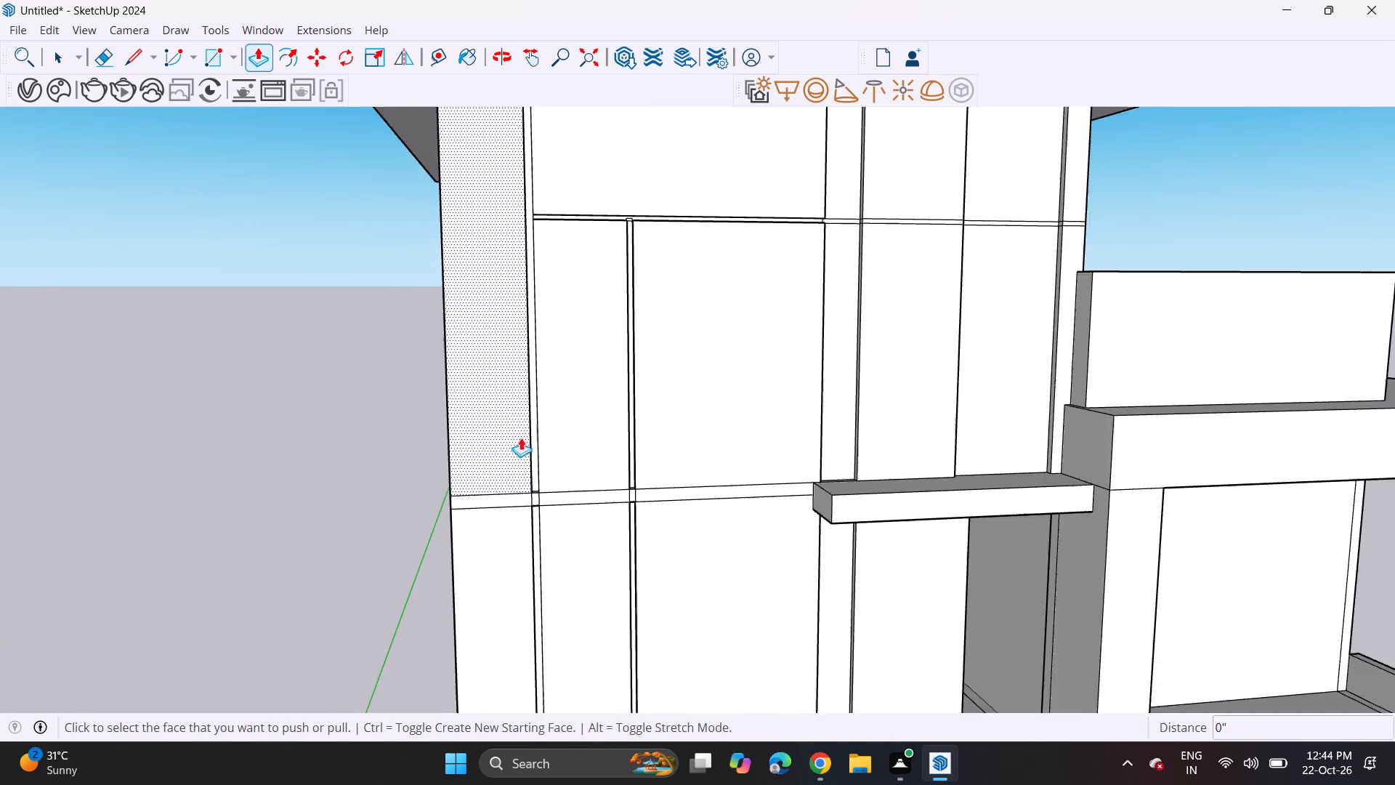
{"action": "scroll", "coordinate": [565, 520], "scroll_direction": "up", "scroll_amount": 8}
{"action": "left_click", "coordinate": [553, 515]}
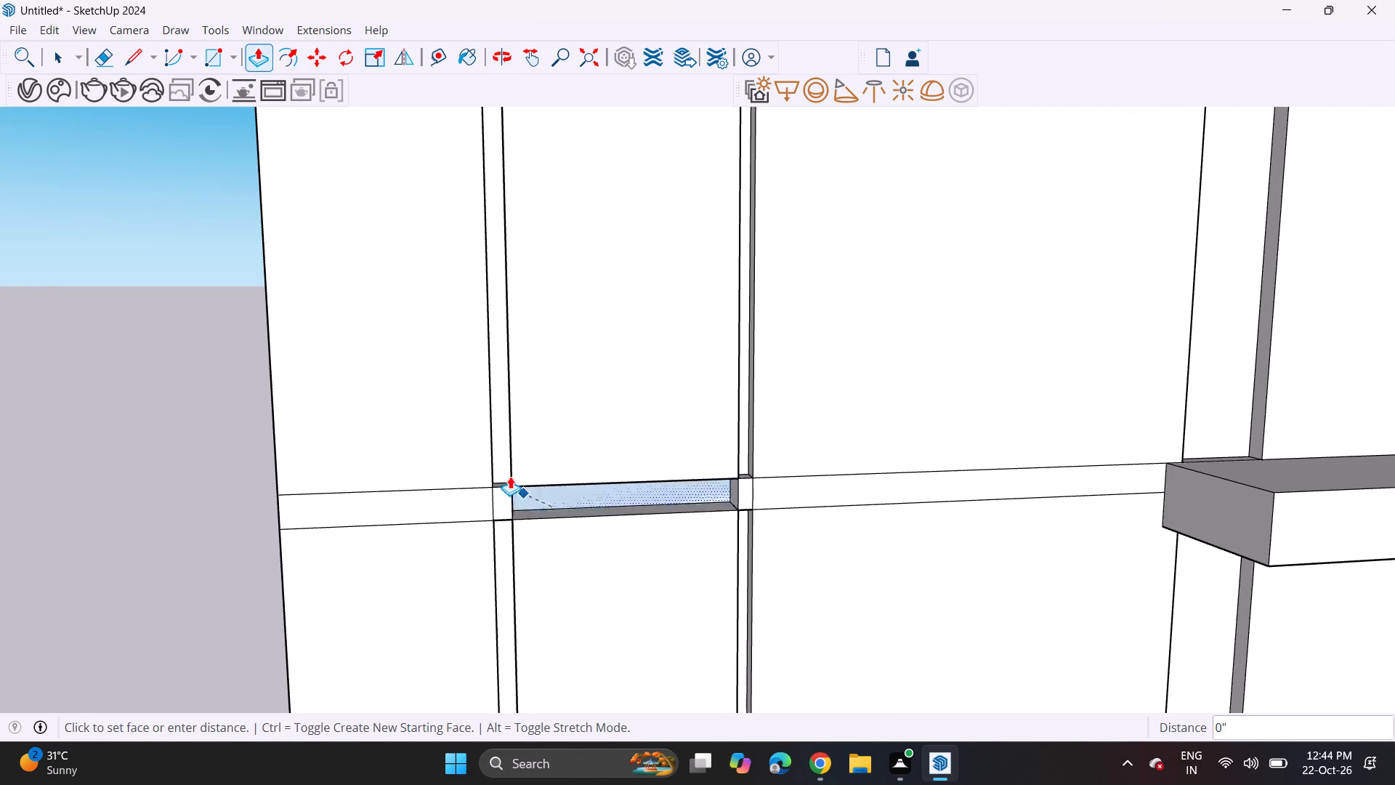
{"action": "left_click", "coordinate": [500, 459]}
{"action": "double_click", "coordinate": [469, 502]}
{"action": "double_click", "coordinate": [503, 502]}
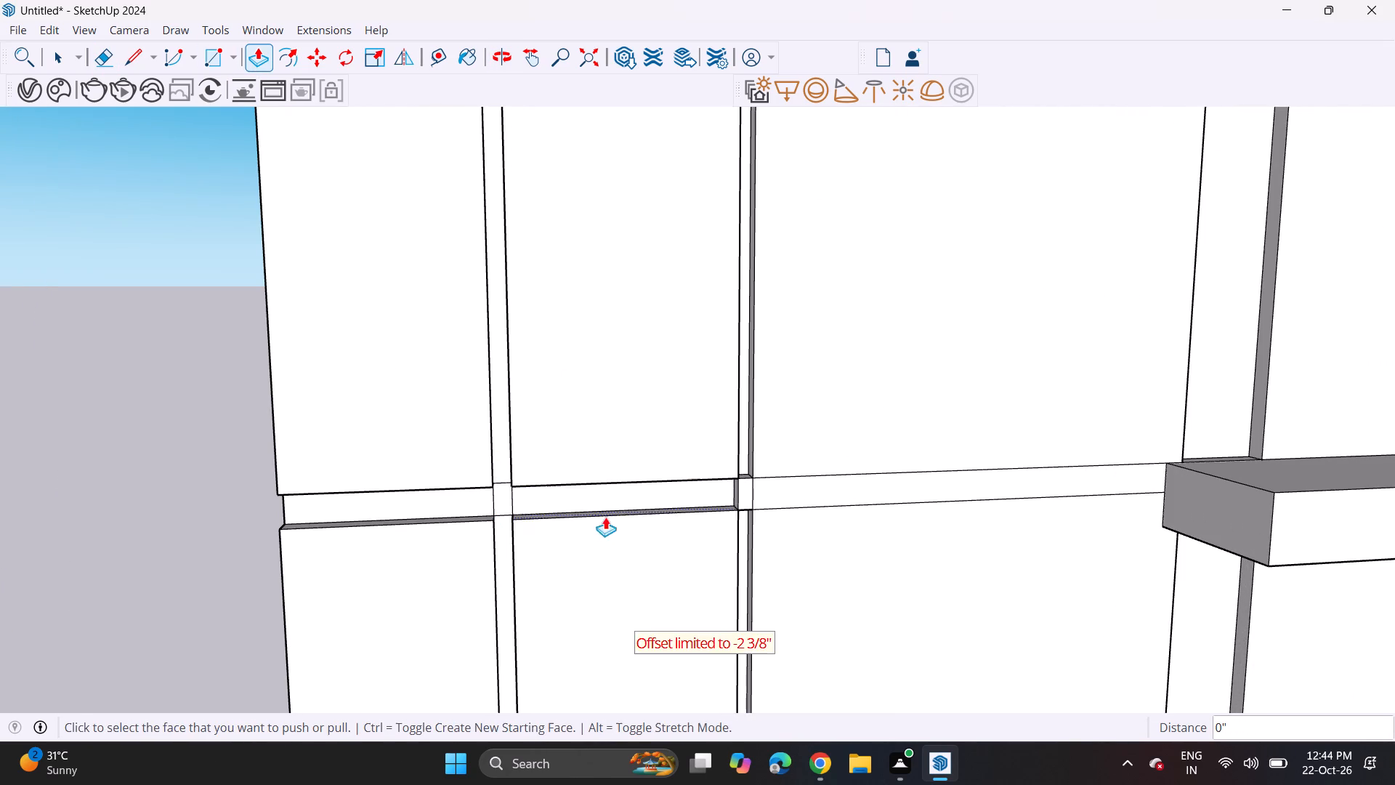
Recess the middle horizontal strip's crossing with the second narrow vertical strip and its section up to the small ledge by the same depth.
{"action": "double_click", "coordinate": [737, 494]}
{"action": "triple_click", "coordinate": [767, 494]}
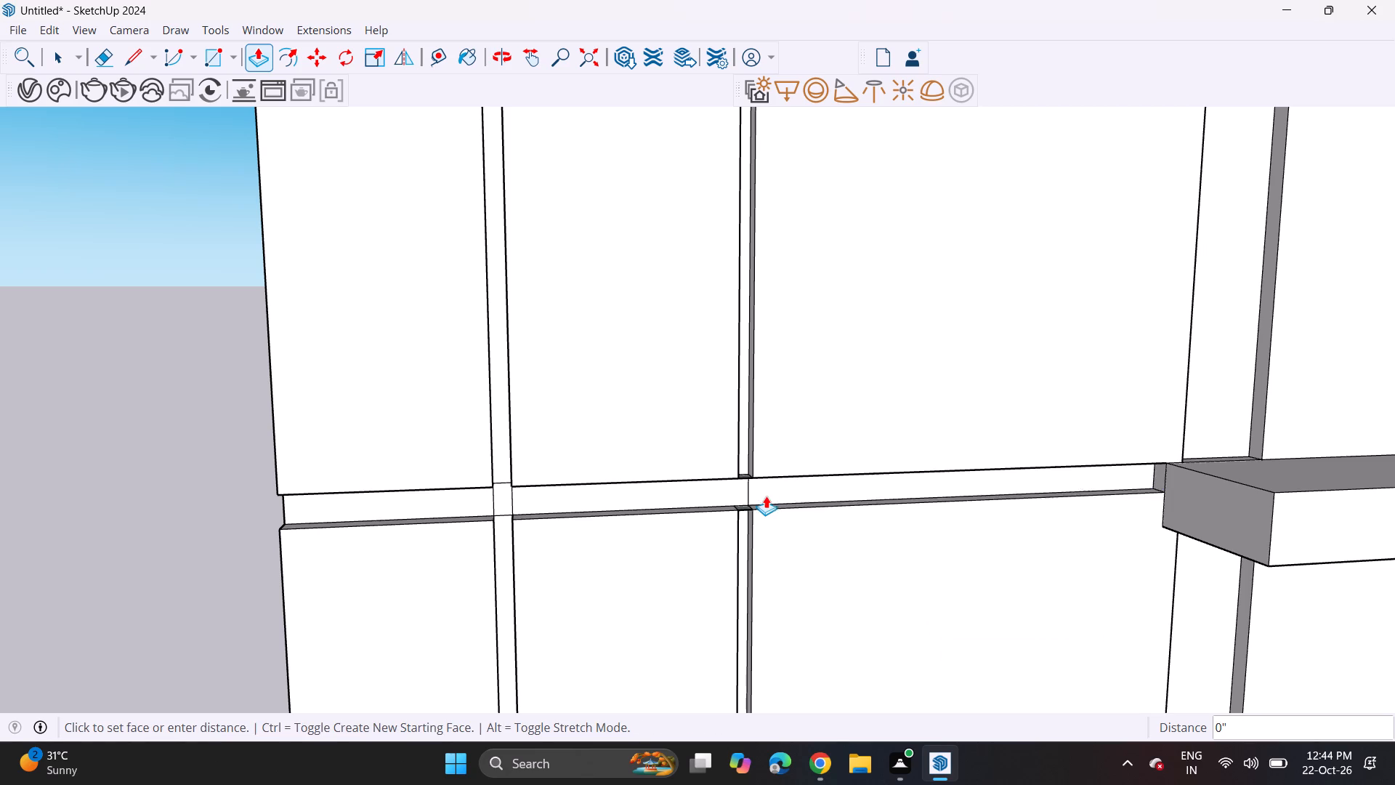
{"action": "left_click", "coordinate": [716, 488]}
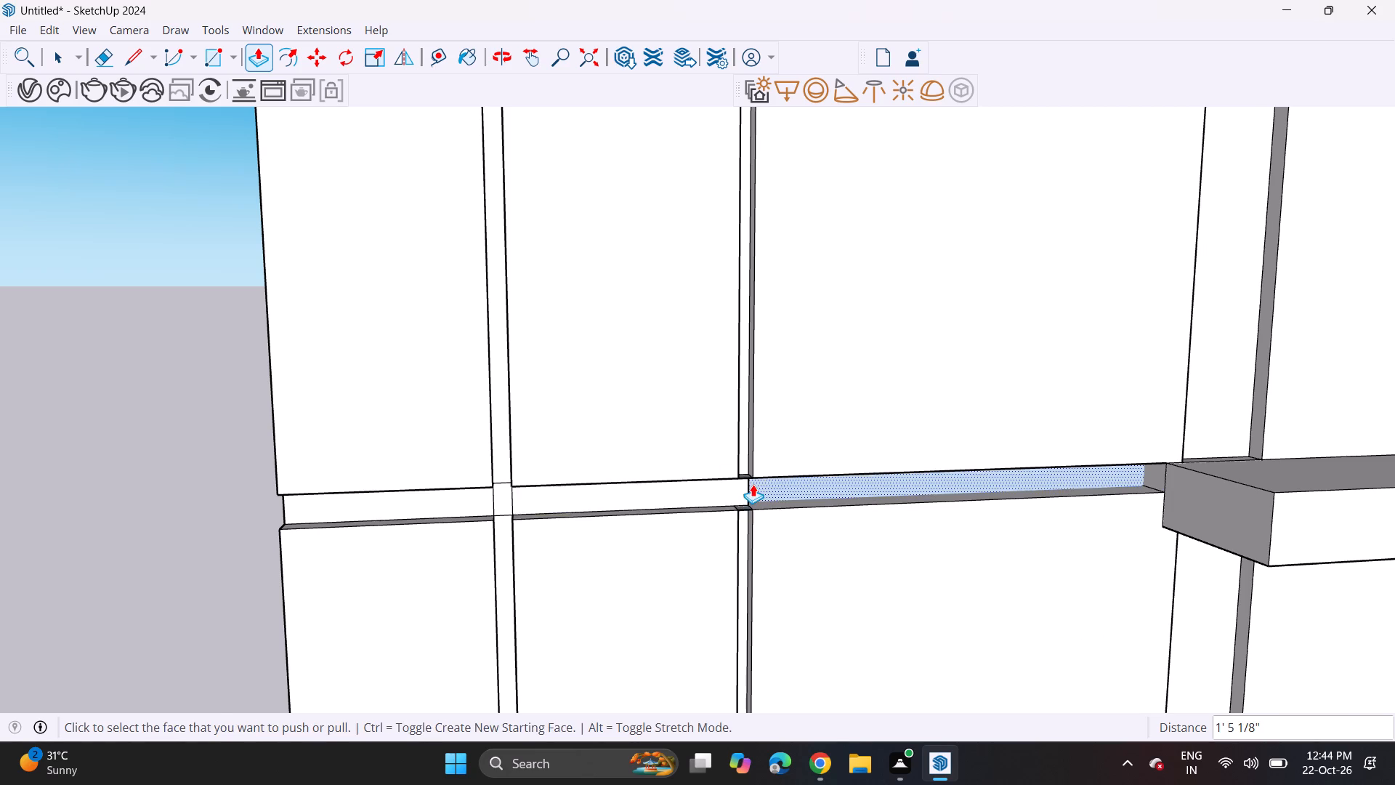
{"action": "scroll", "coordinate": [753, 484], "scroll_direction": "up", "scroll_amount": 2}
{"action": "middle_click_drag", "start_coordinate": [757, 475], "coordinate": [600, 531]}
{"action": "key", "text": "ctrl+z"}
Erase the front edges closing off the second narrow vertical strip above and below the middle horizontal strip.
{"action": "scroll", "coordinate": [690, 549], "scroll_direction": "up", "scroll_amount": 6}
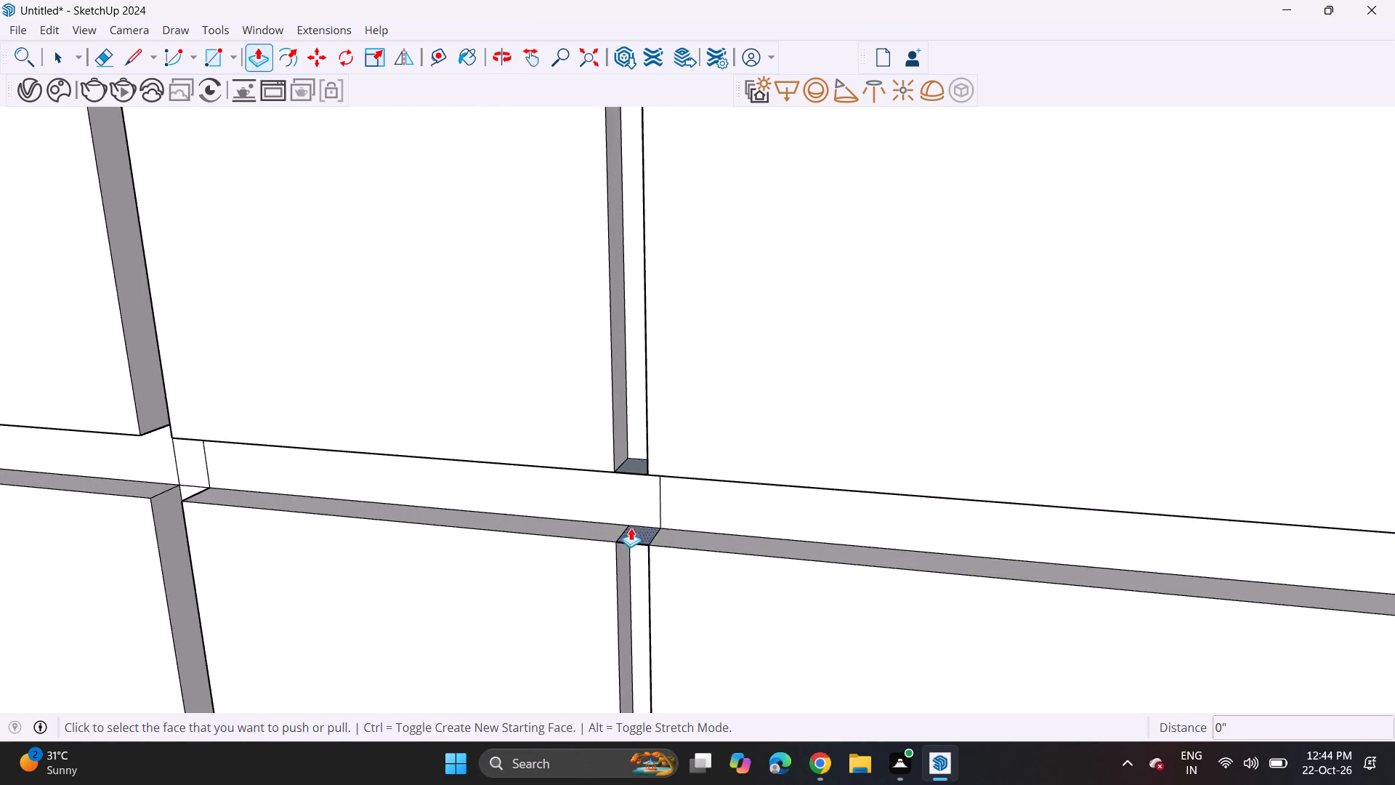
{"action": "middle_click_drag", "start_coordinate": [625, 521], "coordinate": [691, 472]}
{"action": "middle_click_drag", "start_coordinate": [695, 473], "coordinate": [738, 486]}
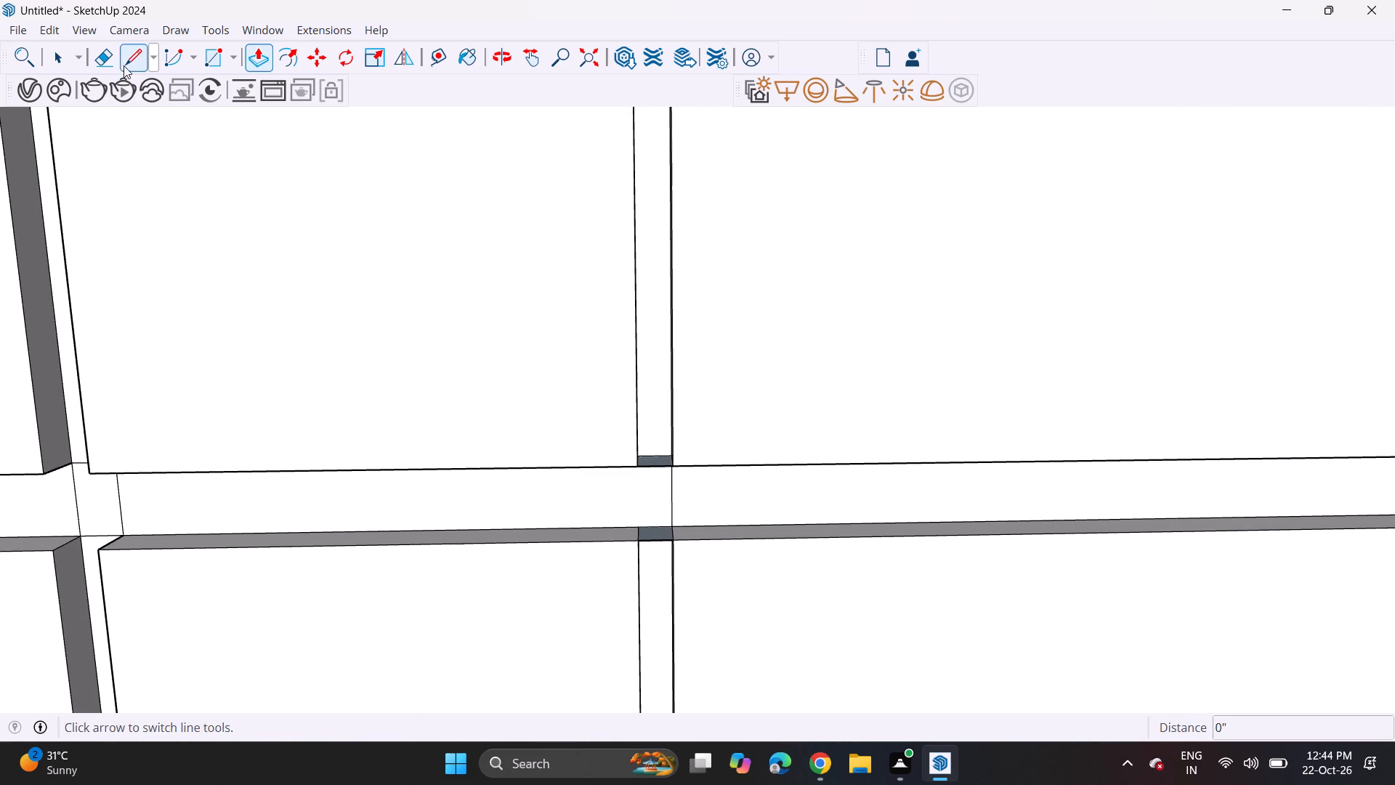
{"action": "scroll", "coordinate": [596, 390], "scroll_direction": "up", "scroll_amount": 3}
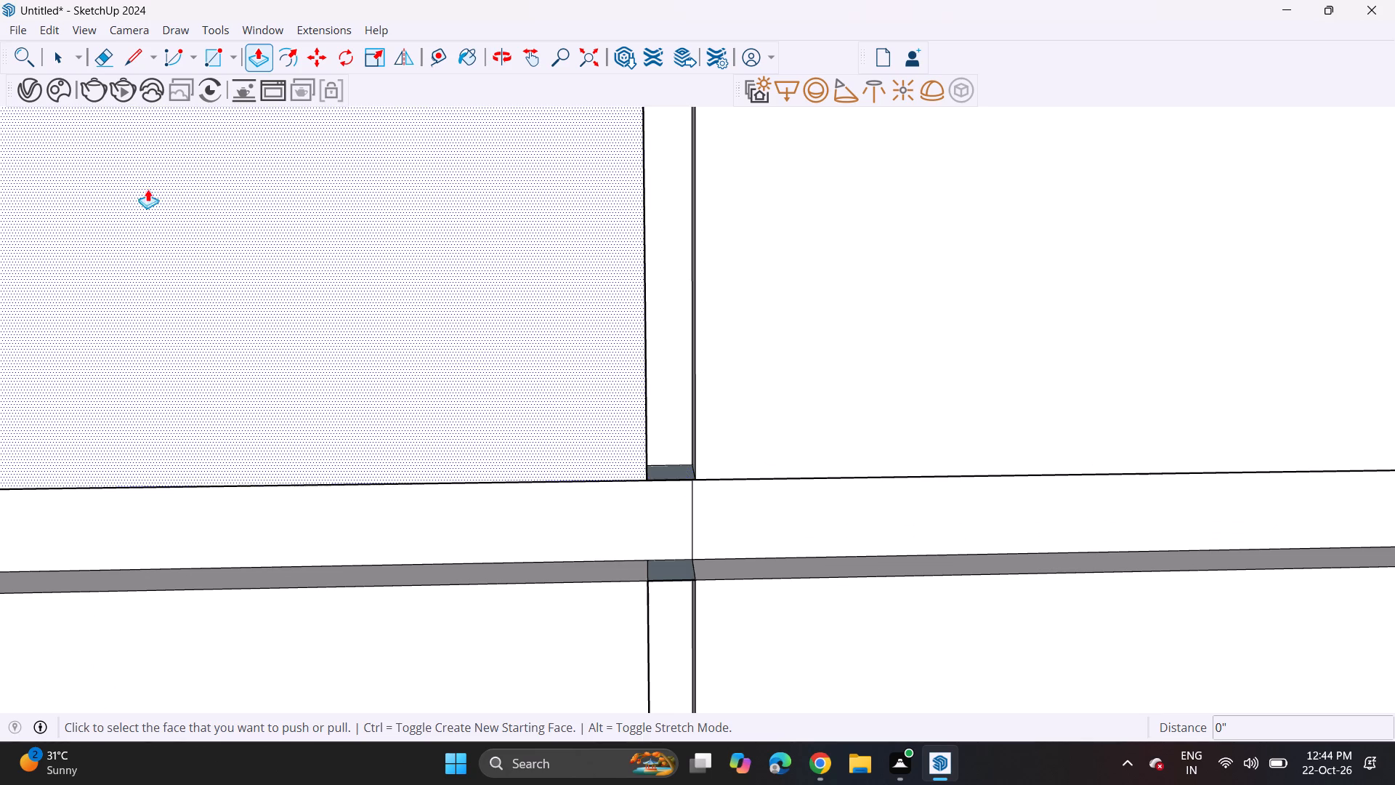
{"action": "left_click", "coordinate": [112, 60]}
{"action": "middle_click_drag", "start_coordinate": [651, 503], "coordinate": [664, 358]}
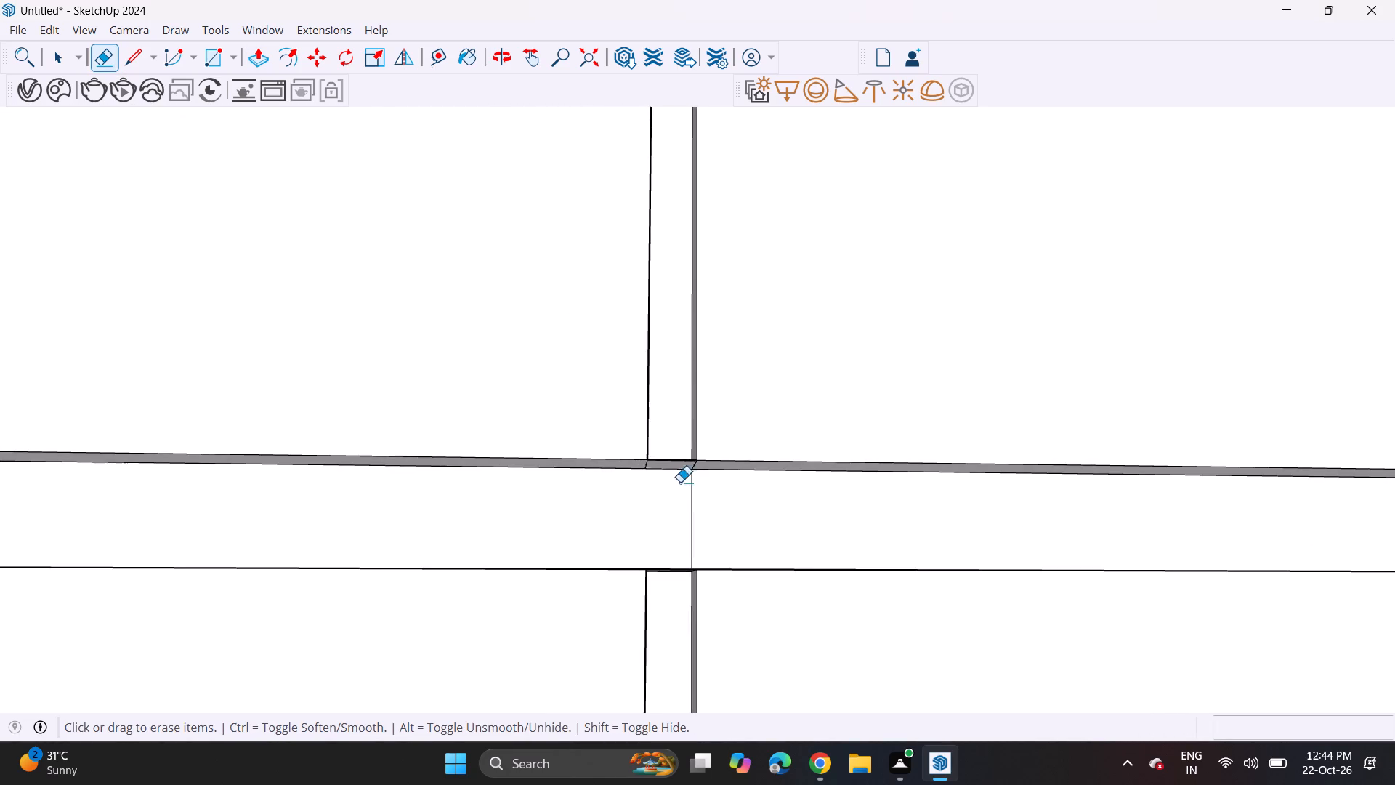
{"action": "scroll", "coordinate": [679, 483], "scroll_direction": "up", "scroll_amount": 3}
{"action": "left_click", "coordinate": [666, 454]}
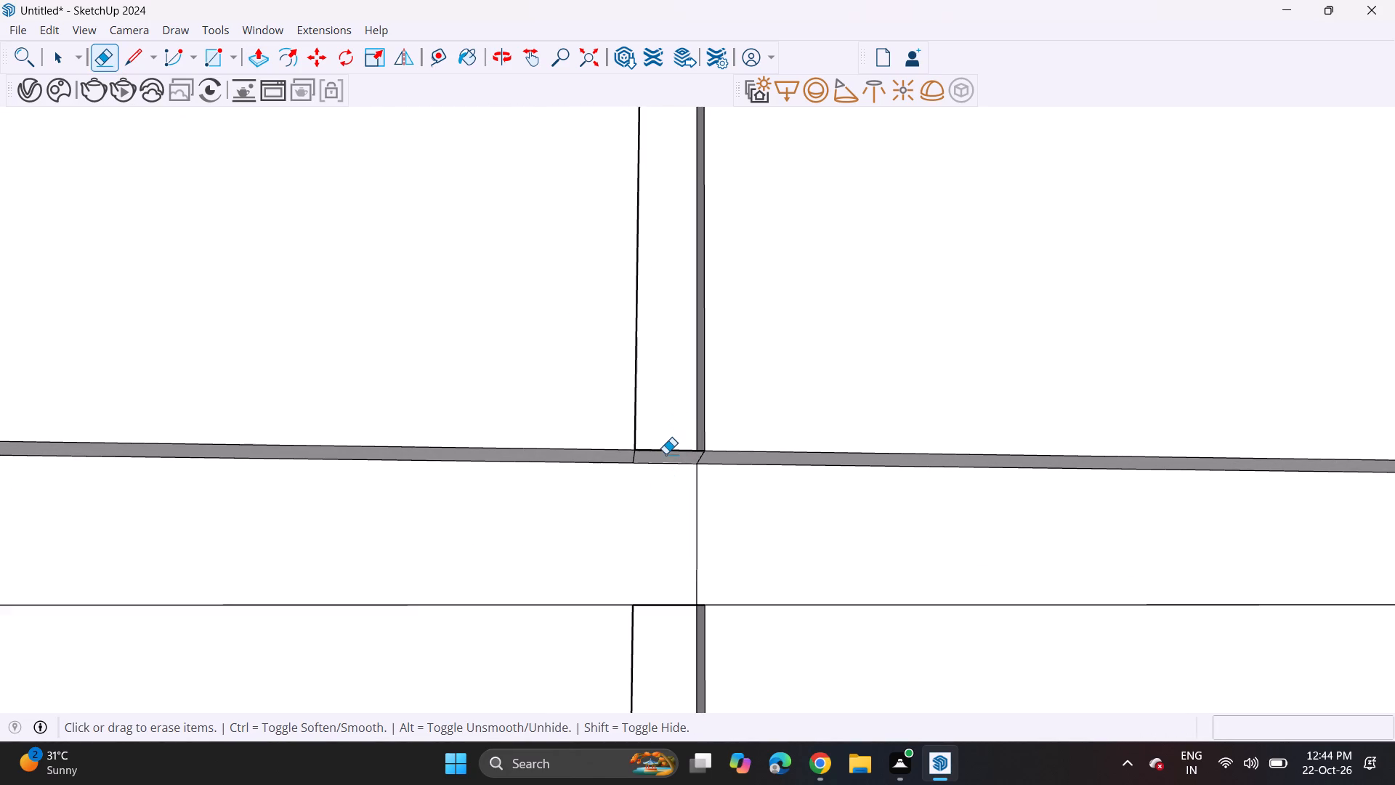
{"action": "left_click", "coordinate": [666, 450]}
{"action": "left_click_drag", "start_coordinate": [666, 619], "coordinate": [663, 611]}
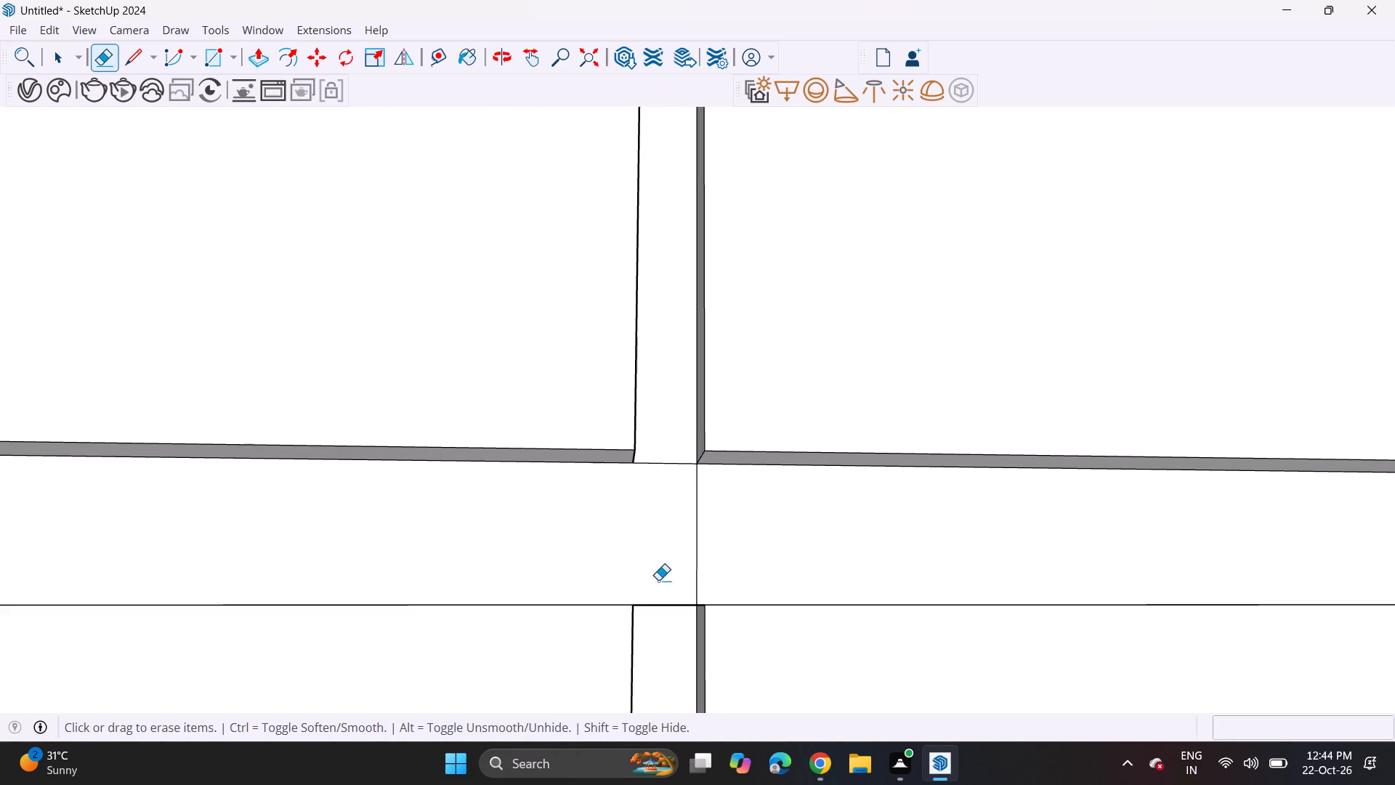
{"action": "left_click_drag", "start_coordinate": [658, 611], "coordinate": [658, 625]}
{"action": "middle_click_drag", "start_coordinate": [636, 677], "coordinate": [627, 711]}
{"action": "middle_click_drag", "start_coordinate": [652, 615], "coordinate": [649, 691]}
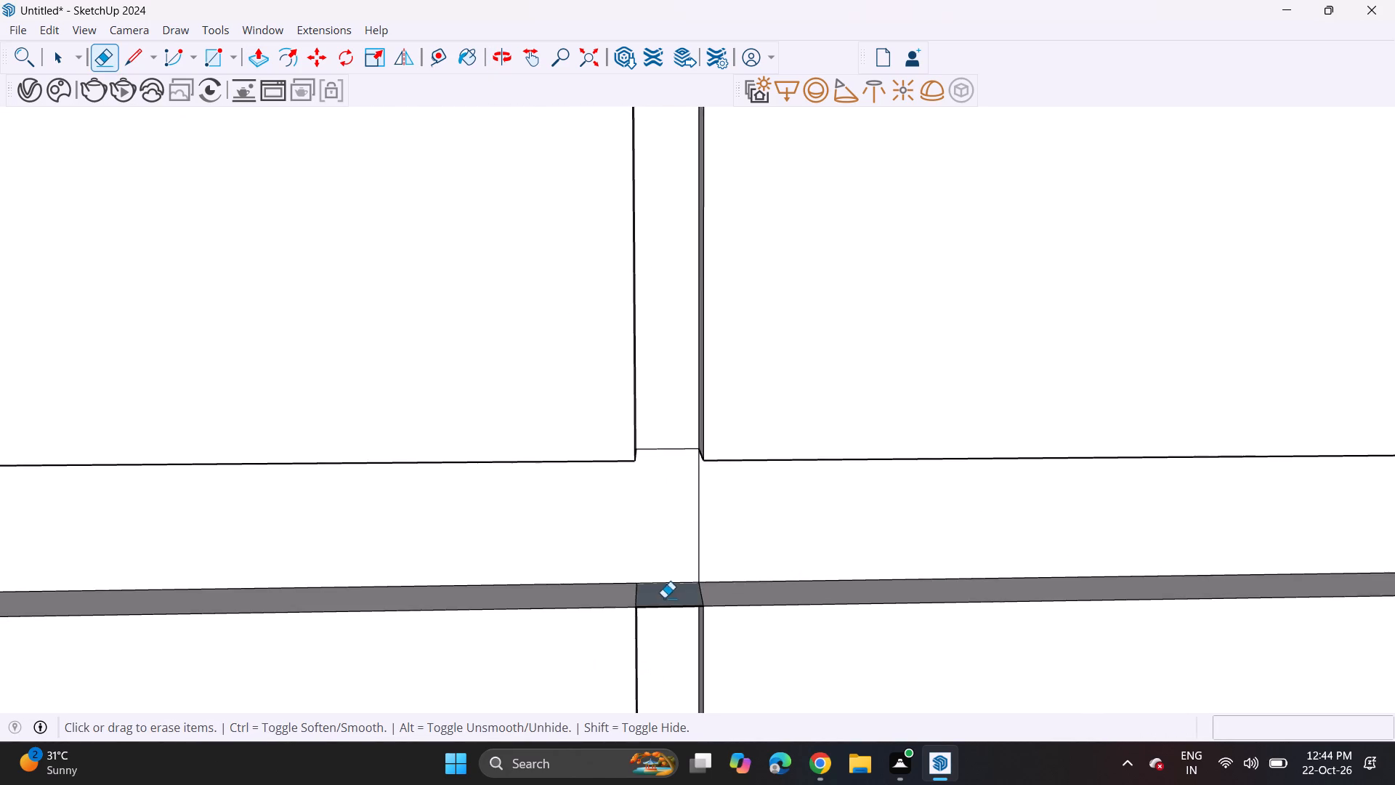
{"action": "scroll", "coordinate": [664, 597], "scroll_direction": "up", "scroll_amount": 2}
{"action": "left_click", "coordinate": [663, 608]}
Erase the remaining seam lines where the second narrow vertical strip crosses the middle horizontal strip.
{"action": "scroll", "coordinate": [658, 613], "scroll_direction": "down", "scroll_amount": 15}
{"action": "scroll", "coordinate": [662, 595], "scroll_direction": "up", "scroll_amount": 3}
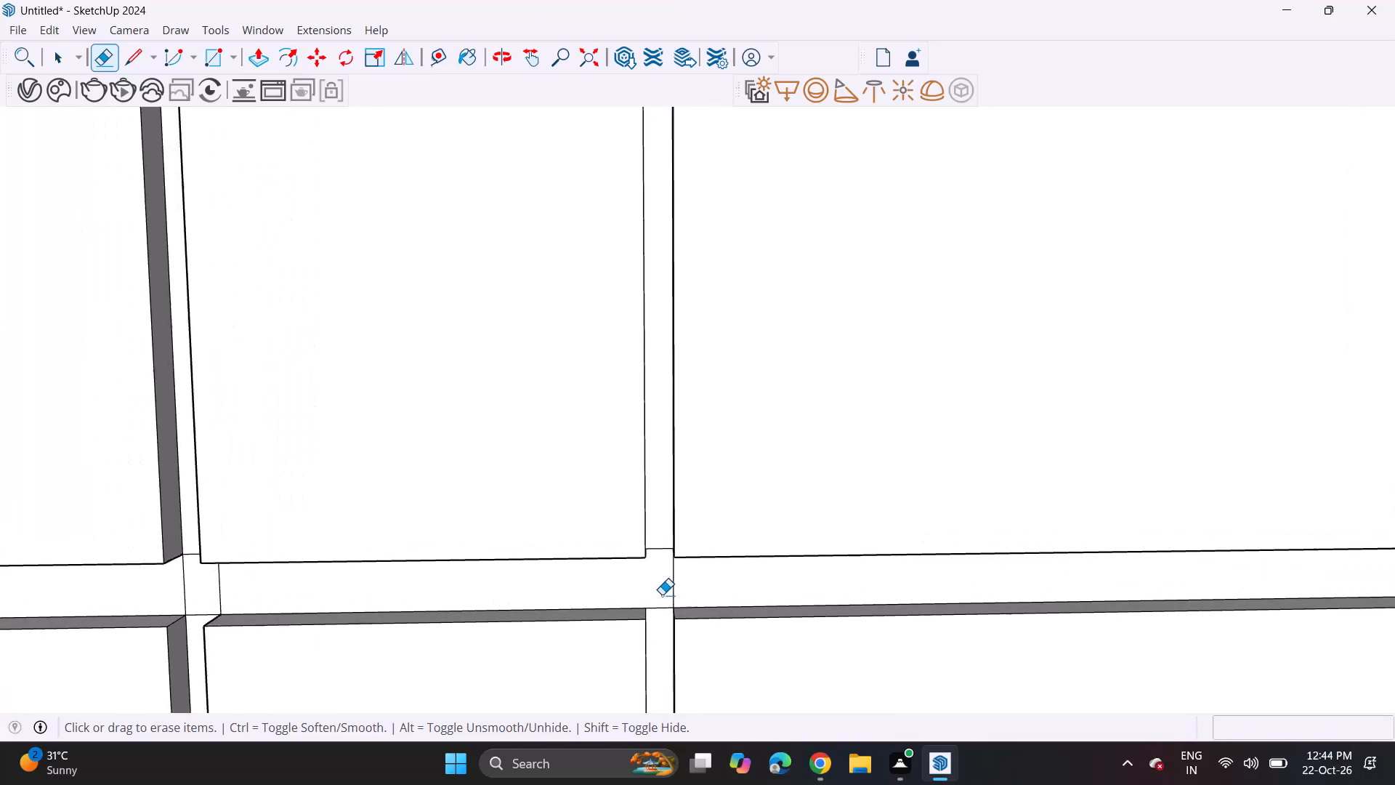
{"action": "scroll", "coordinate": [662, 595], "scroll_direction": "up", "scroll_amount": 1}
{"action": "left_click_drag", "start_coordinate": [671, 586], "coordinate": [687, 580]}
{"action": "left_click", "coordinate": [655, 544]}
{"action": "left_click_drag", "start_coordinate": [658, 605], "coordinate": [658, 615]}
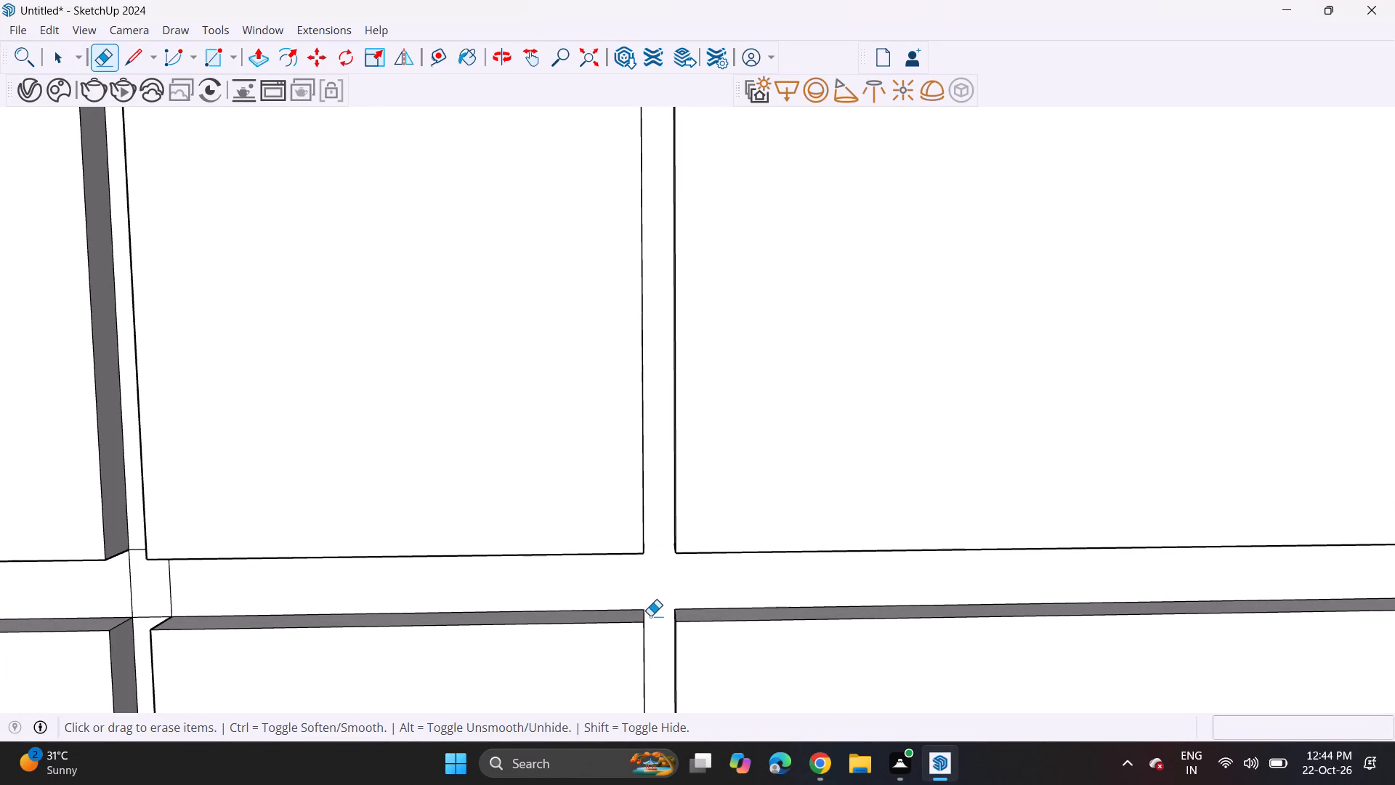
Erase the seam lines where the first narrow vertical strip crosses the middle horizontal strip.
{"action": "scroll", "coordinate": [649, 616], "scroll_direction": "down", "scroll_amount": 4}
{"action": "middle_click_drag", "start_coordinate": [459, 549], "coordinate": [672, 492], "text": "shift"}
{"action": "scroll", "coordinate": [389, 585], "scroll_direction": "up", "scroll_amount": 3}
{"action": "scroll", "coordinate": [527, 520], "scroll_direction": "up", "scroll_amount": 3}
{"action": "left_click_drag", "start_coordinate": [504, 534], "coordinate": [641, 514]}
{"action": "left_click_drag", "start_coordinate": [533, 458], "coordinate": [521, 566]}
{"action": "left_click_drag", "start_coordinate": [544, 553], "coordinate": [544, 587]}
{"action": "scroll", "coordinate": [532, 589], "scroll_direction": "down", "scroll_amount": 7}
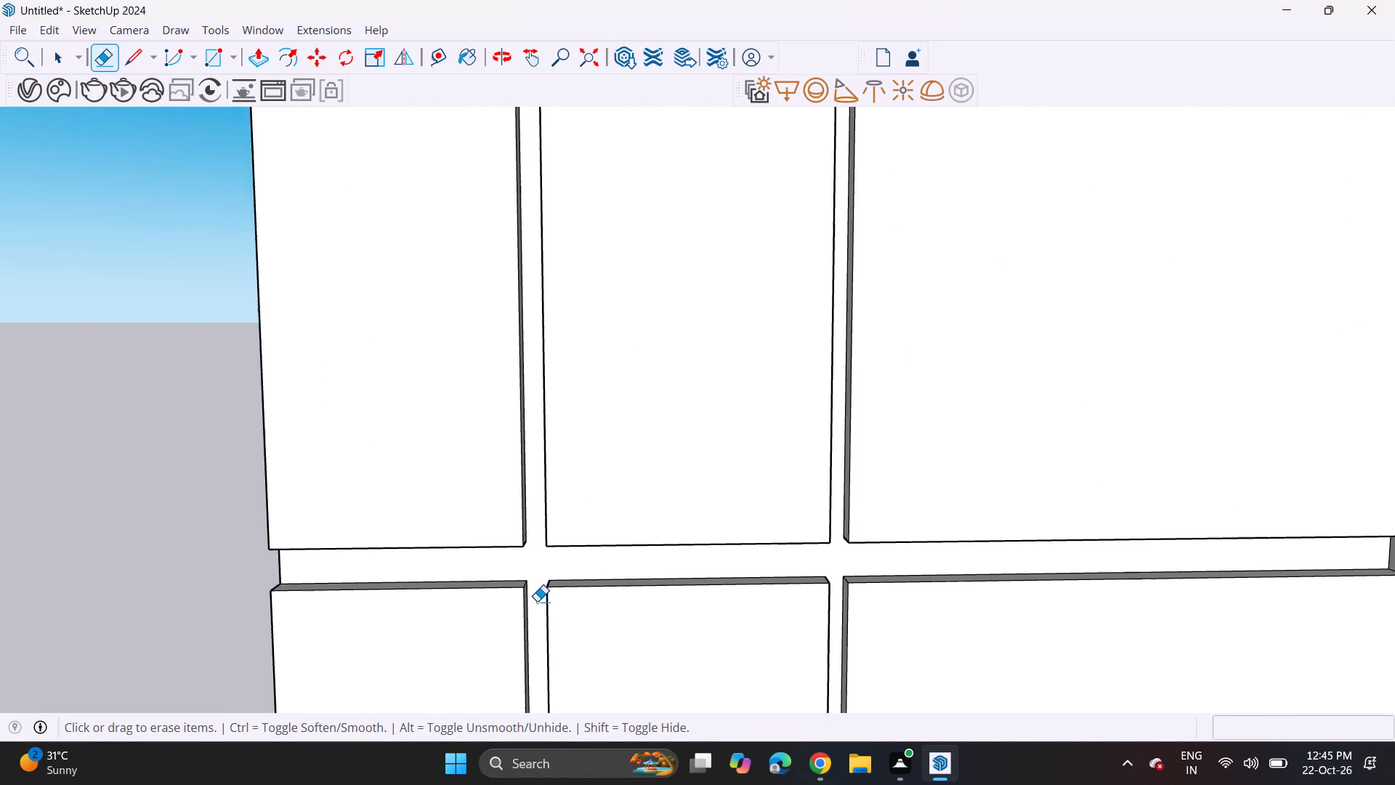
Erase the seam line where the upper horizontal strip meets the first narrow vertical strip.
{"action": "scroll", "coordinate": [537, 601], "scroll_direction": "down", "scroll_amount": 17}
{"action": "scroll", "coordinate": [539, 324], "scroll_direction": "up", "scroll_amount": 4}
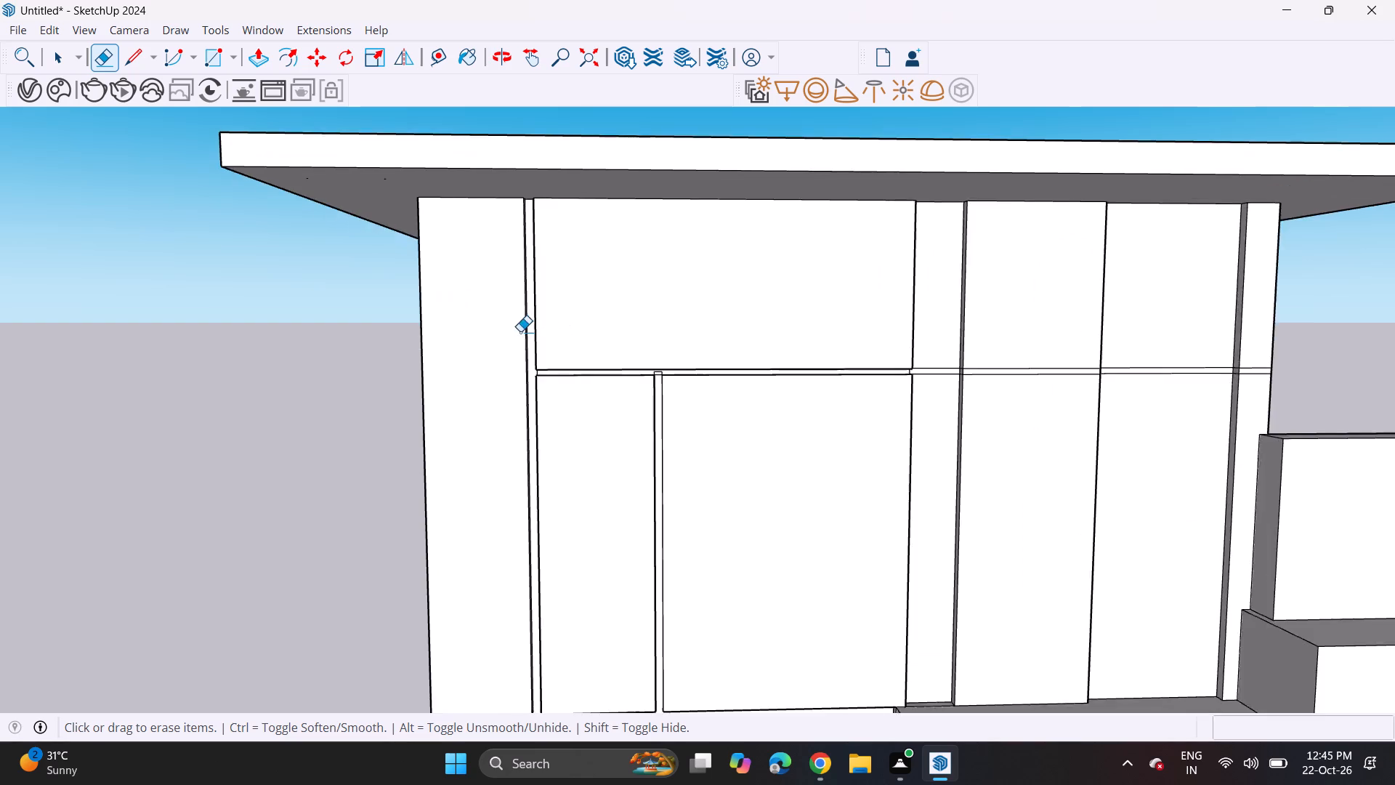
{"action": "scroll", "coordinate": [520, 331], "scroll_direction": "up", "scroll_amount": 18}
{"action": "scroll", "coordinate": [519, 426], "scroll_direction": "up", "scroll_amount": 8}
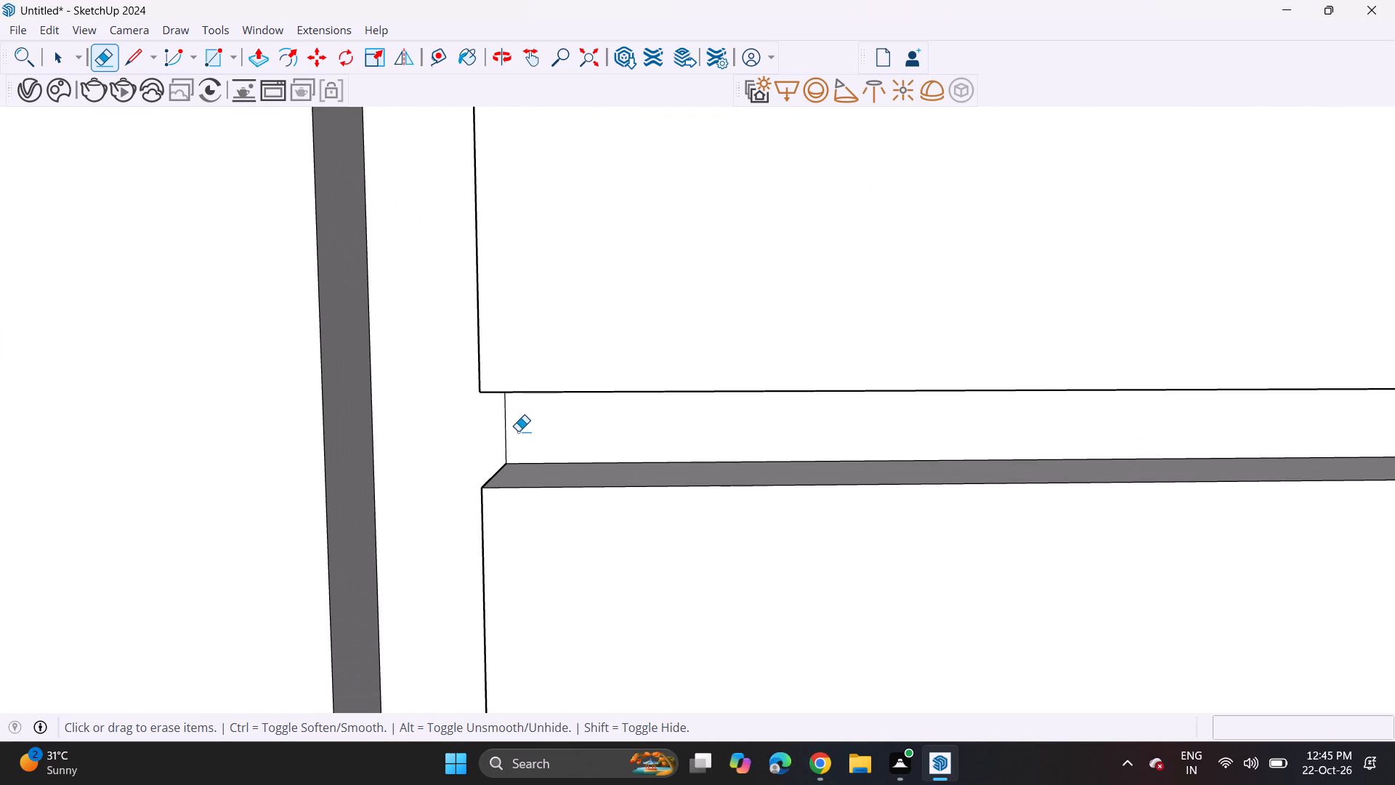
{"action": "left_click_drag", "start_coordinate": [518, 431], "coordinate": [496, 438]}
Erase the leftover rectangle and seam lines where the second narrow vertical strip's top end meets the upper horizontal strip.
{"action": "scroll", "coordinate": [509, 467], "scroll_direction": "down", "scroll_amount": 11}
{"action": "scroll", "coordinate": [314, 385], "scroll_direction": "down", "scroll_amount": 20}
{"action": "scroll", "coordinate": [314, 385], "scroll_direction": "down", "scroll_amount": 4}
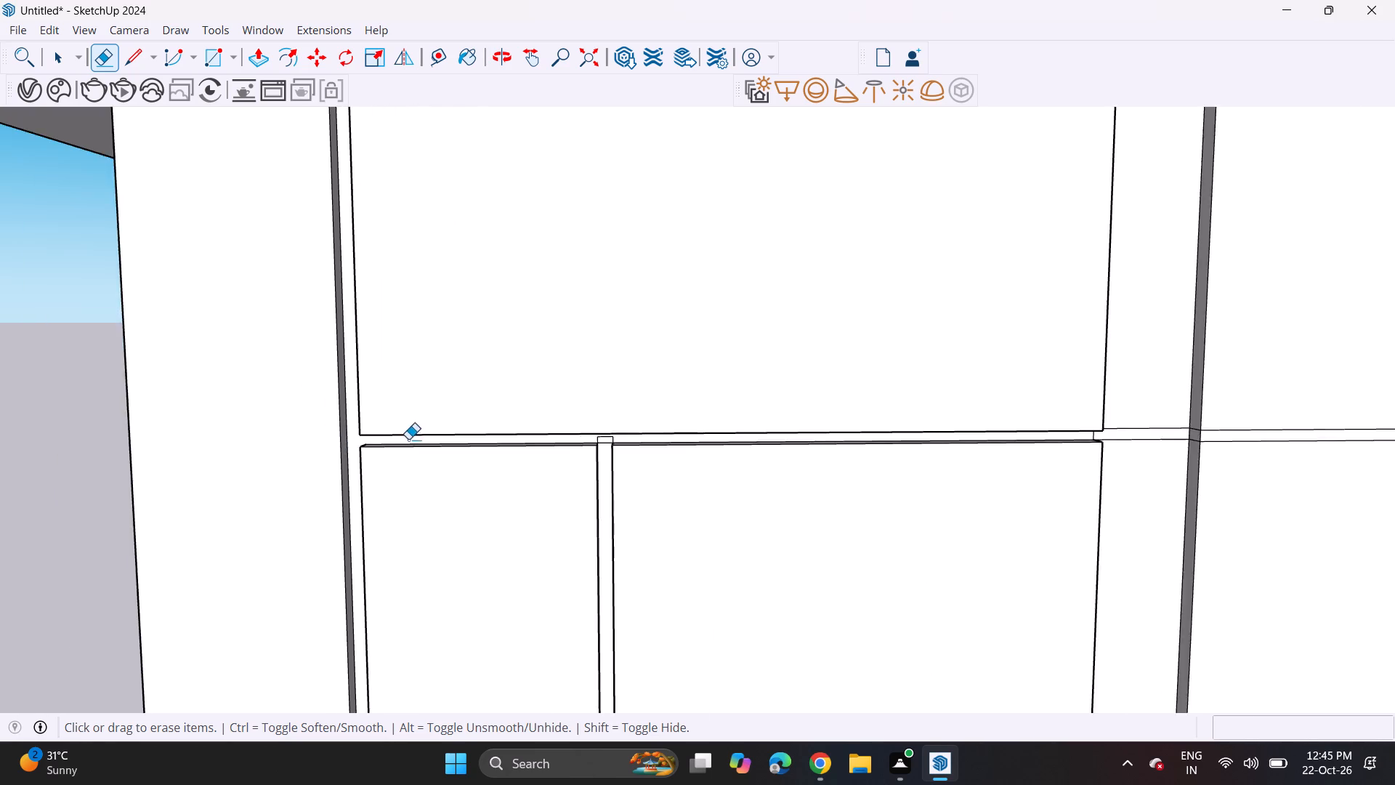
{"action": "scroll", "coordinate": [408, 439], "scroll_direction": "down", "scroll_amount": 4}
{"action": "scroll", "coordinate": [459, 454], "scroll_direction": "up", "scroll_amount": 6}
{"action": "scroll", "coordinate": [674, 465], "scroll_direction": "up", "scroll_amount": 11}
{"action": "scroll", "coordinate": [674, 396], "scroll_direction": "up", "scroll_amount": 4}
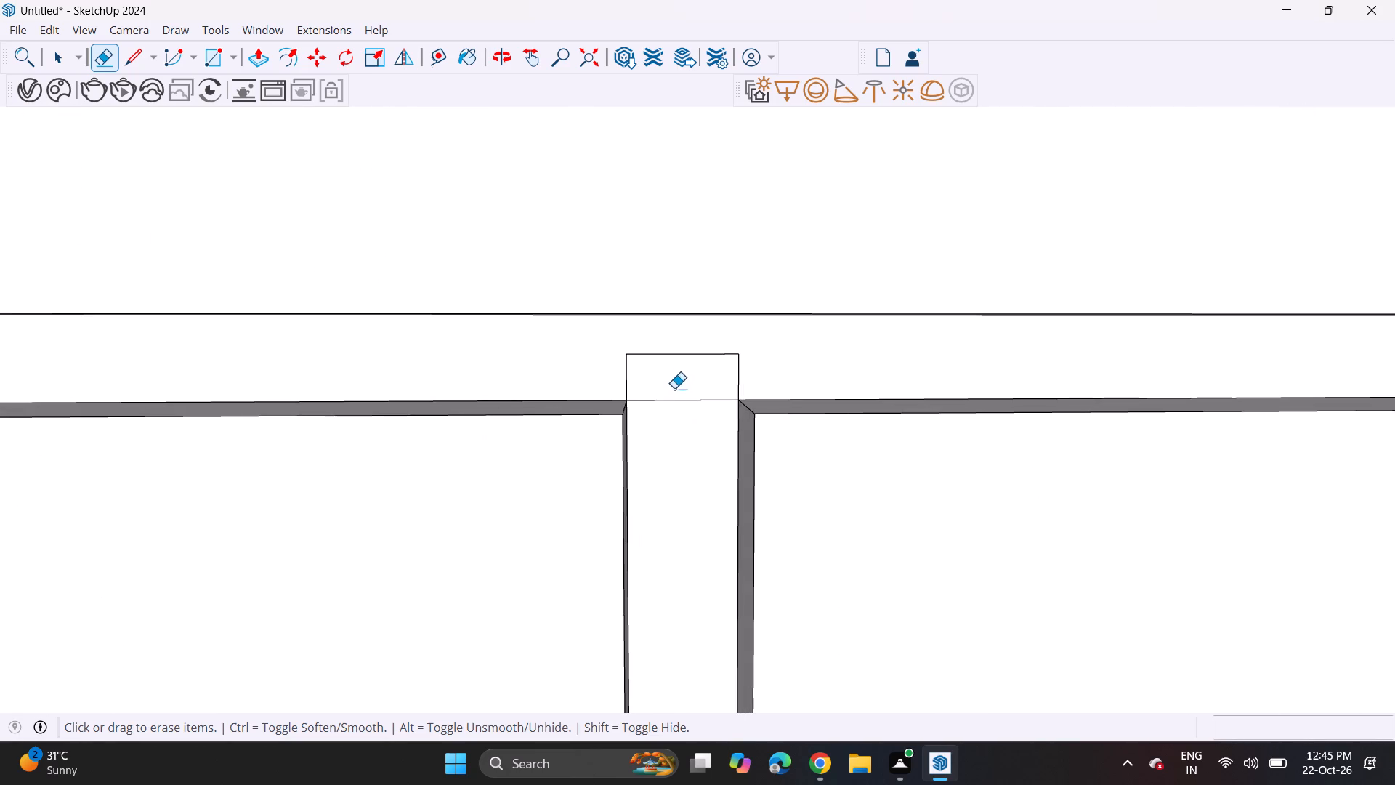
{"action": "left_click_drag", "start_coordinate": [674, 387], "coordinate": [664, 426]}
{"action": "left_click_drag", "start_coordinate": [645, 348], "coordinate": [573, 361]}
{"action": "left_click_drag", "start_coordinate": [596, 356], "coordinate": [674, 365]}
{"action": "left_click_drag", "start_coordinate": [666, 352], "coordinate": [673, 374]}
{"action": "left_click_drag", "start_coordinate": [745, 362], "coordinate": [760, 369]}
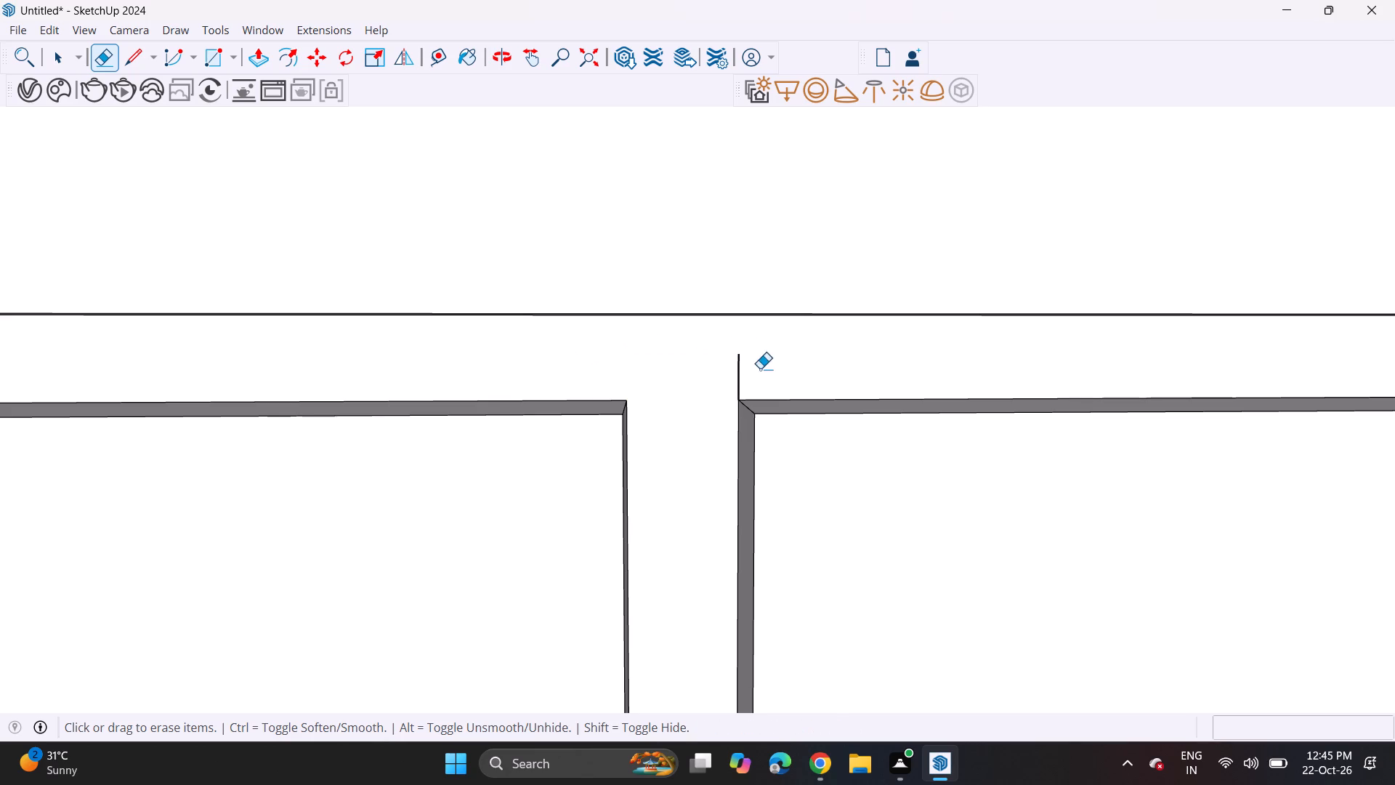
{"action": "left_click_drag", "start_coordinate": [732, 371], "coordinate": [692, 379]}
{"action": "left_click_drag", "start_coordinate": [731, 377], "coordinate": [768, 375]}
{"action": "scroll", "coordinate": [729, 388], "scroll_direction": "down", "scroll_amount": 15}
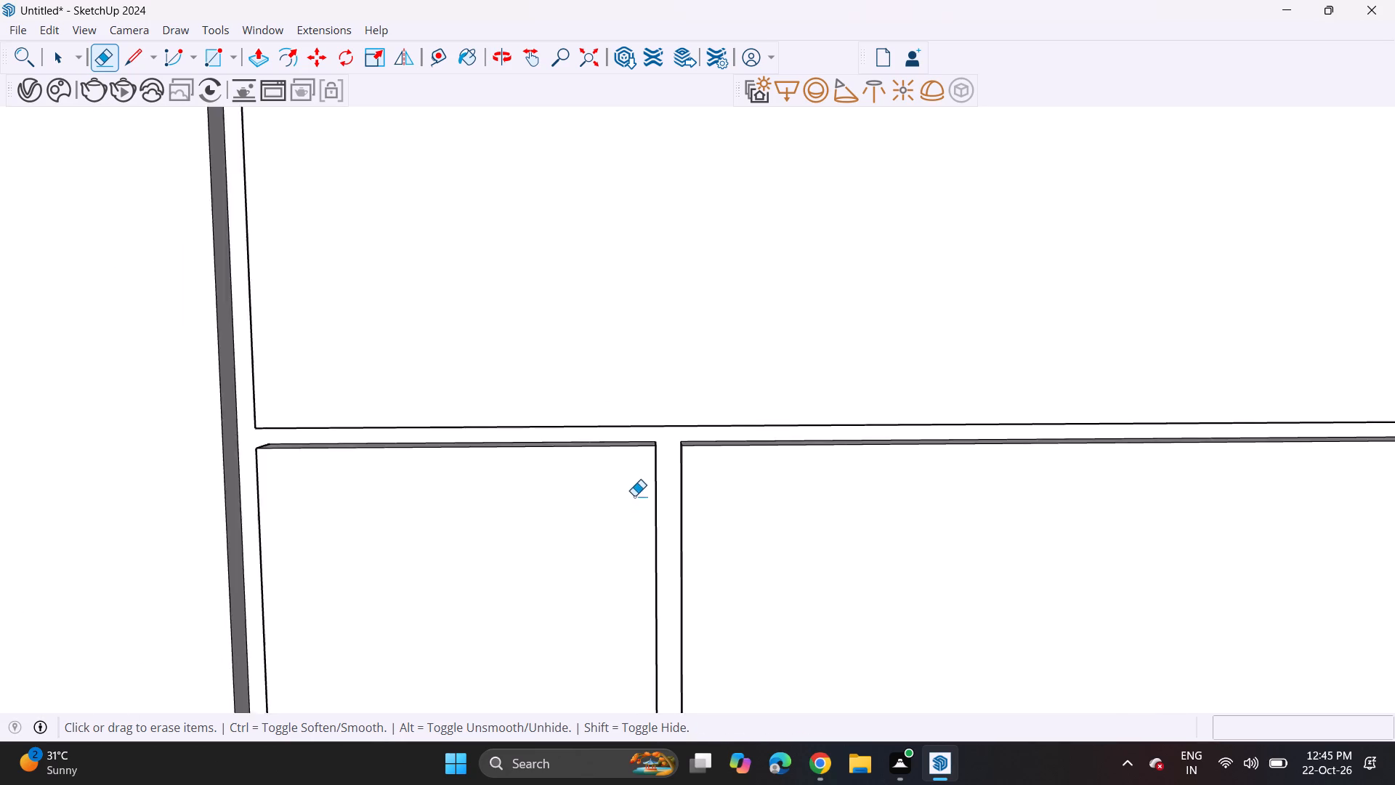
{"action": "scroll", "coordinate": [634, 496], "scroll_direction": "down", "scroll_amount": 20}
{"action": "scroll", "coordinate": [634, 496], "scroll_direction": "down", "scroll_amount": 1}
{"action": "scroll", "coordinate": [817, 574], "scroll_direction": "up", "scroll_amount": 1}
{"action": "middle_click_drag", "start_coordinate": [815, 563], "coordinate": [817, 463]}
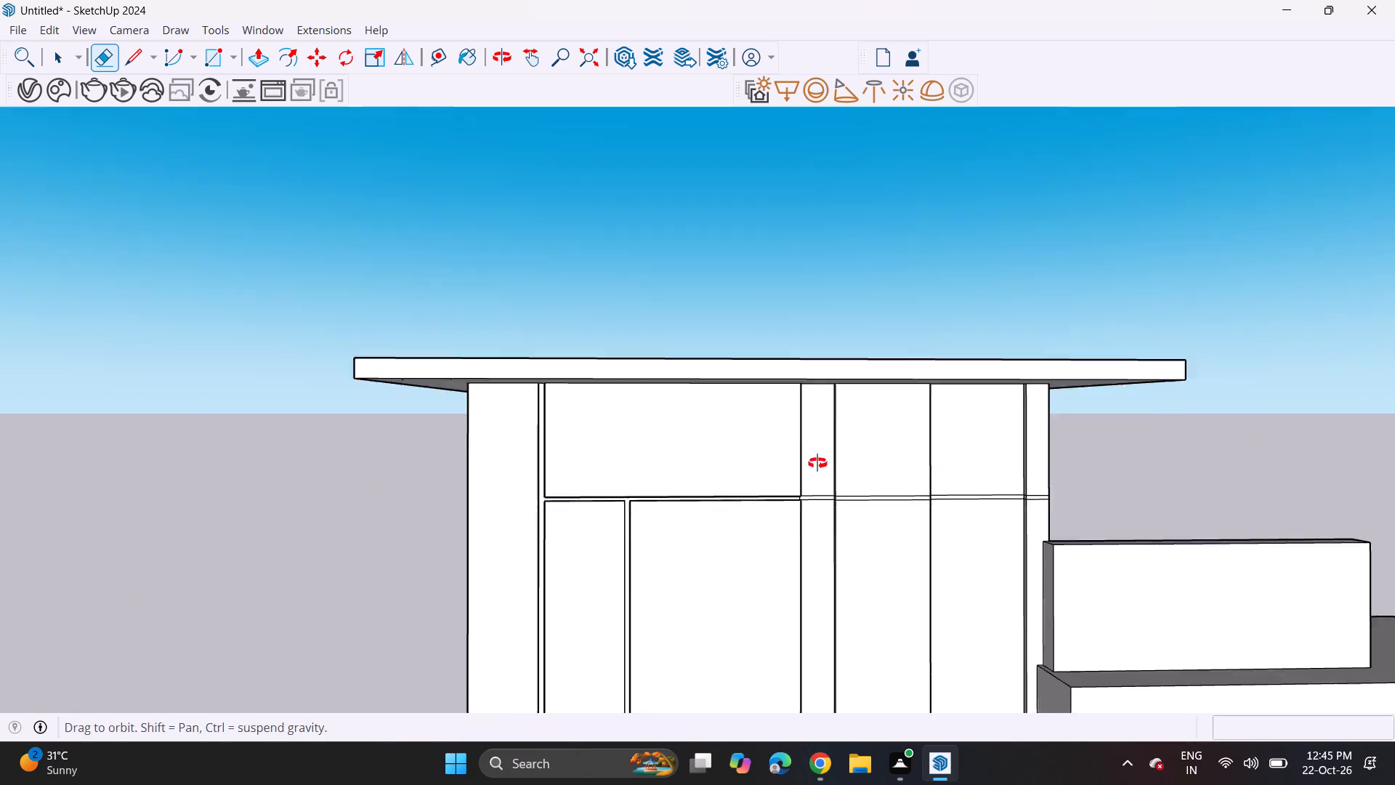
Erase the seam lines where the upper horizontal strip meets the wide vertical strip on the tower facade.
{"action": "middle_click_drag", "start_coordinate": [817, 463], "coordinate": [817, 456]}
{"action": "scroll", "coordinate": [816, 472], "scroll_direction": "up", "scroll_amount": 14}
{"action": "middle_click_drag", "start_coordinate": [820, 443], "coordinate": [788, 528]}
{"action": "left_click_drag", "start_coordinate": [798, 403], "coordinate": [773, 517]}
{"action": "scroll", "coordinate": [777, 455], "scroll_direction": "up", "scroll_amount": 11}
{"action": "left_click_drag", "start_coordinate": [737, 448], "coordinate": [781, 442]}
Recess the upper horizontal strip segment just beyond the wide vertical strip by 2 3/8", level with that strip's face.
{"action": "scroll", "coordinate": [769, 455], "scroll_direction": "down", "scroll_amount": 7}
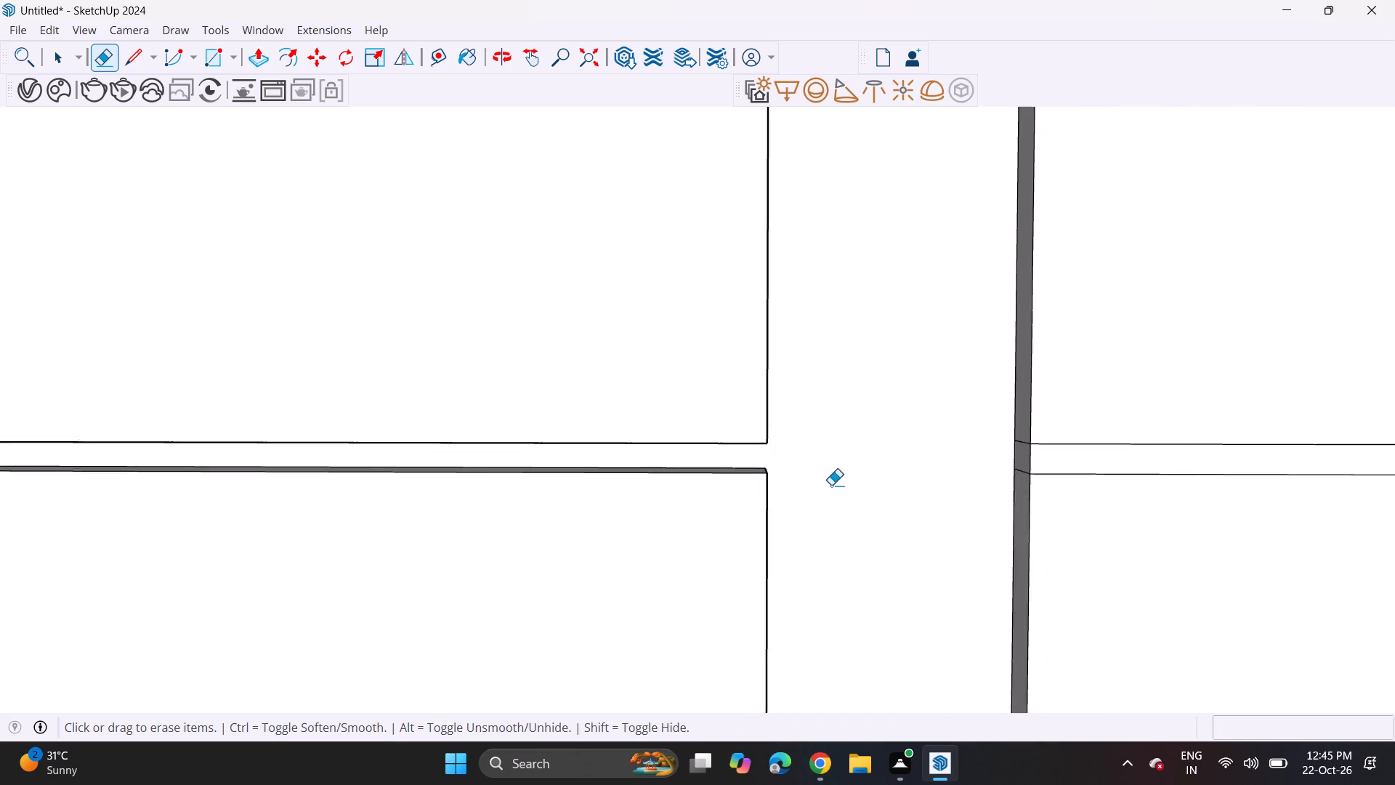
{"action": "scroll", "coordinate": [831, 485], "scroll_direction": "down", "scroll_amount": 6}
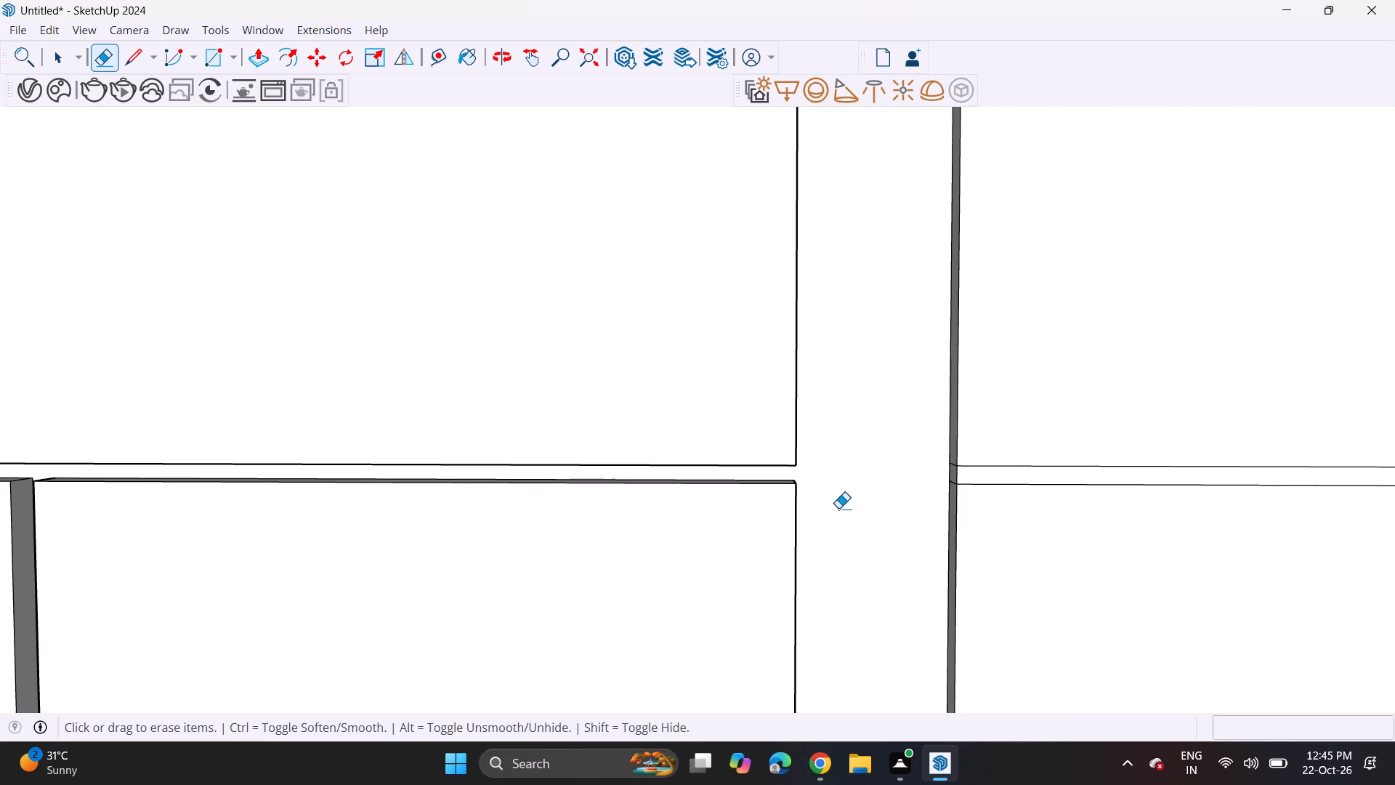
{"action": "middle_click_drag", "start_coordinate": [793, 474], "coordinate": [812, 552]}
{"action": "scroll", "coordinate": [884, 526], "scroll_direction": "up", "scroll_amount": 2}
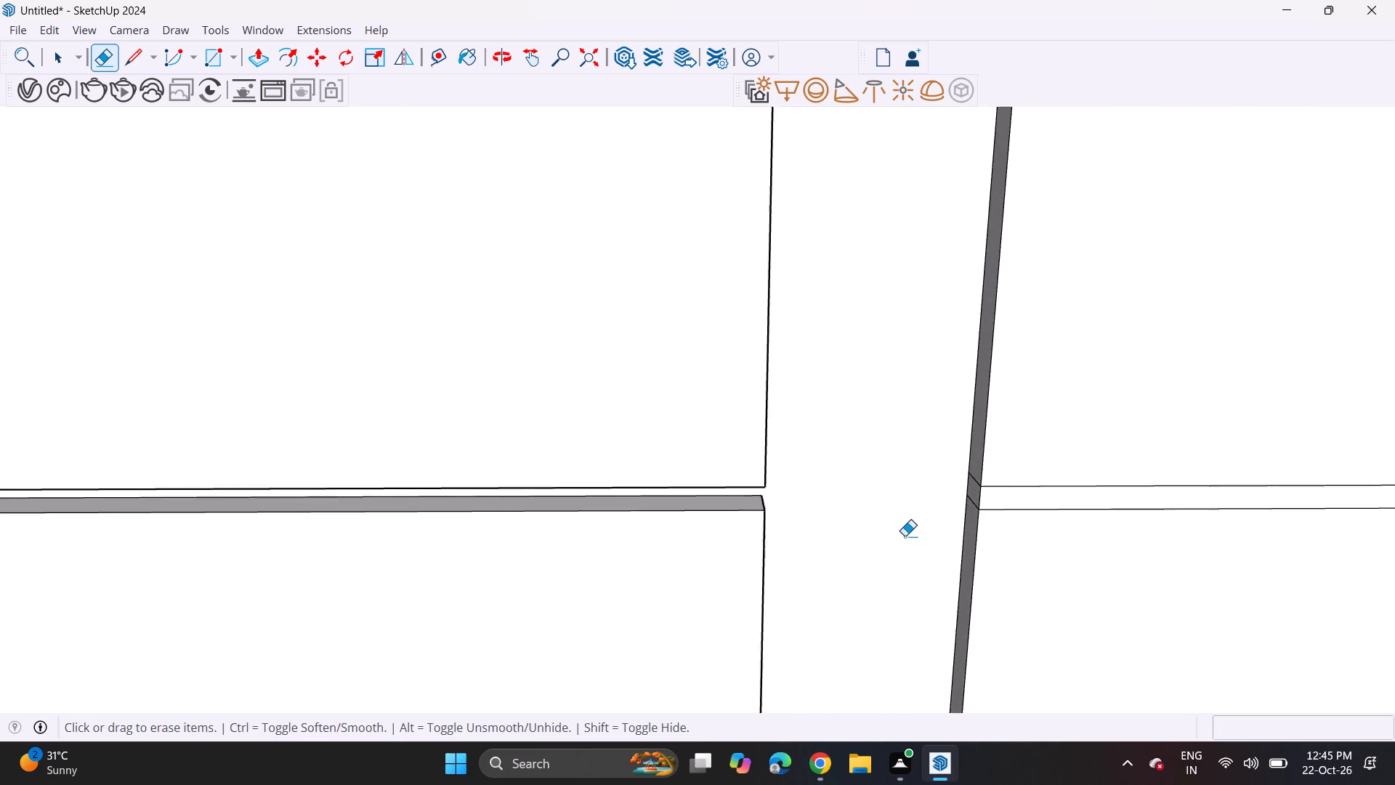
{"action": "scroll", "coordinate": [905, 536], "scroll_direction": "up", "scroll_amount": 3}
{"action": "left_click", "coordinate": [254, 57]}
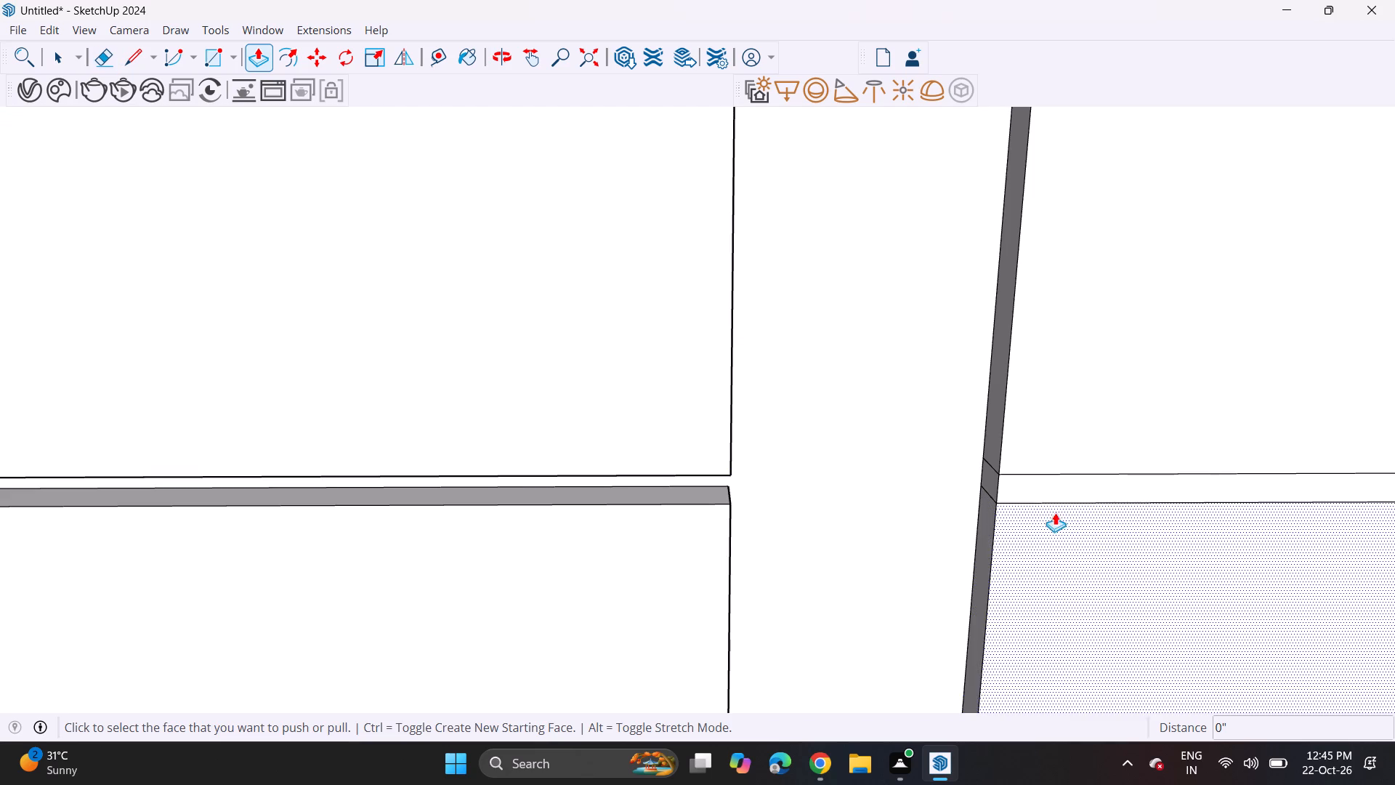
{"action": "left_click", "coordinate": [1055, 488]}
{"action": "left_click", "coordinate": [958, 470]}
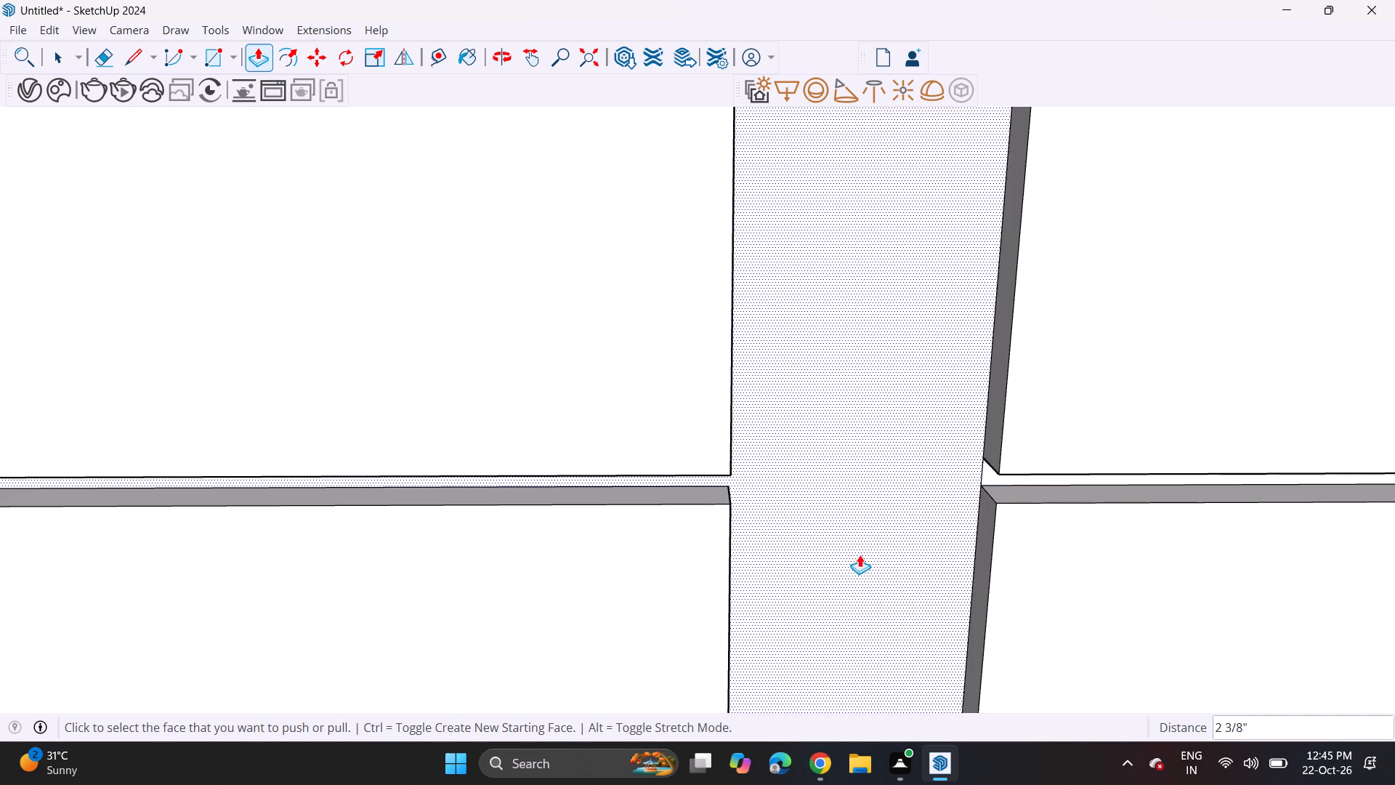
Examine the recessed strip junction, then the tower's upper facade and roof slab from several angles.
{"action": "right_click_drag", "start_coordinate": [860, 555], "coordinate": [860, 616]}
{"action": "middle_click_drag", "start_coordinate": [852, 576], "coordinate": [844, 495]}
{"action": "middle_click", "coordinate": [828, 484]}
{"action": "scroll", "coordinate": [828, 484], "scroll_direction": "up", "scroll_amount": 2}
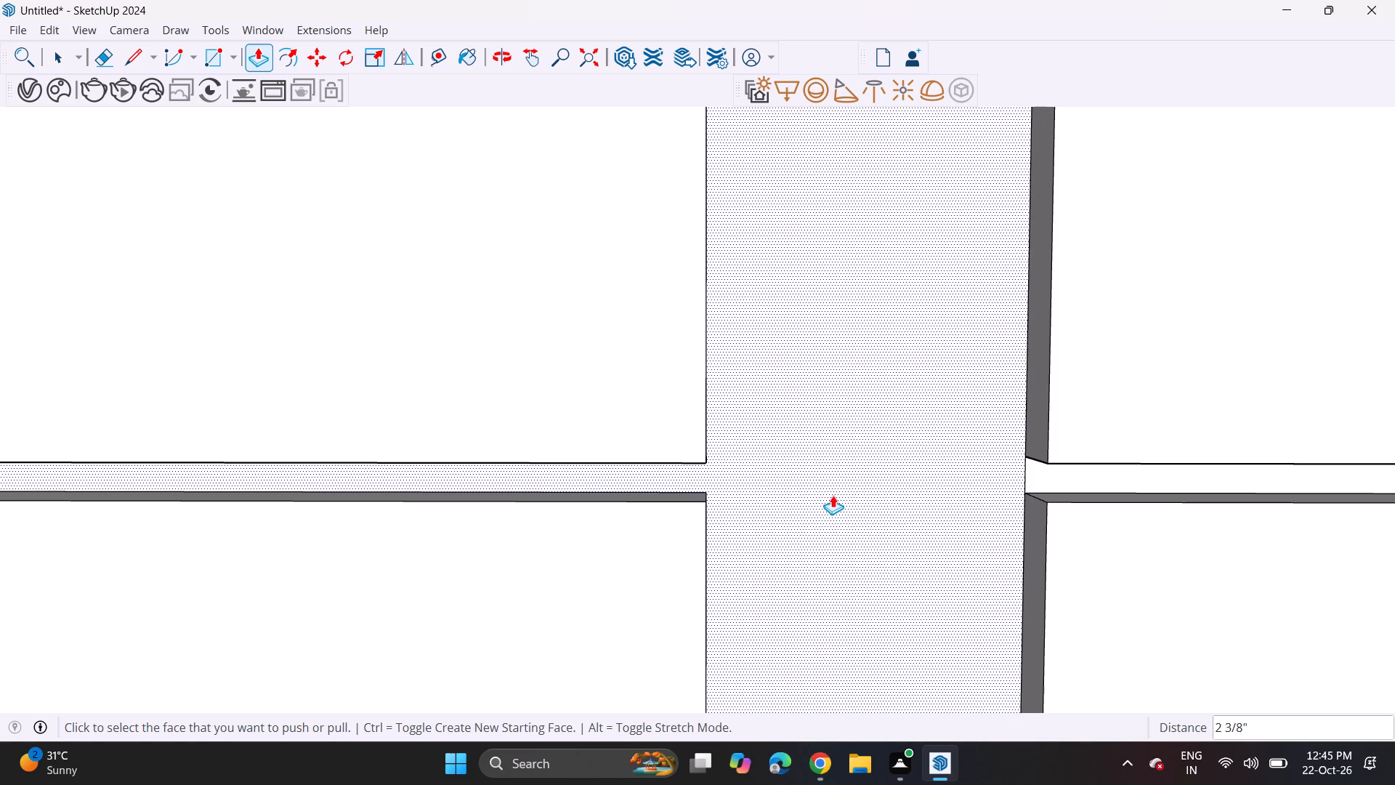
{"action": "scroll", "coordinate": [825, 478], "scroll_direction": "down", "scroll_amount": 20, "text": "ctrl"}
{"action": "scroll", "coordinate": [888, 508], "scroll_direction": "down", "scroll_amount": 2, "text": "ctrl"}
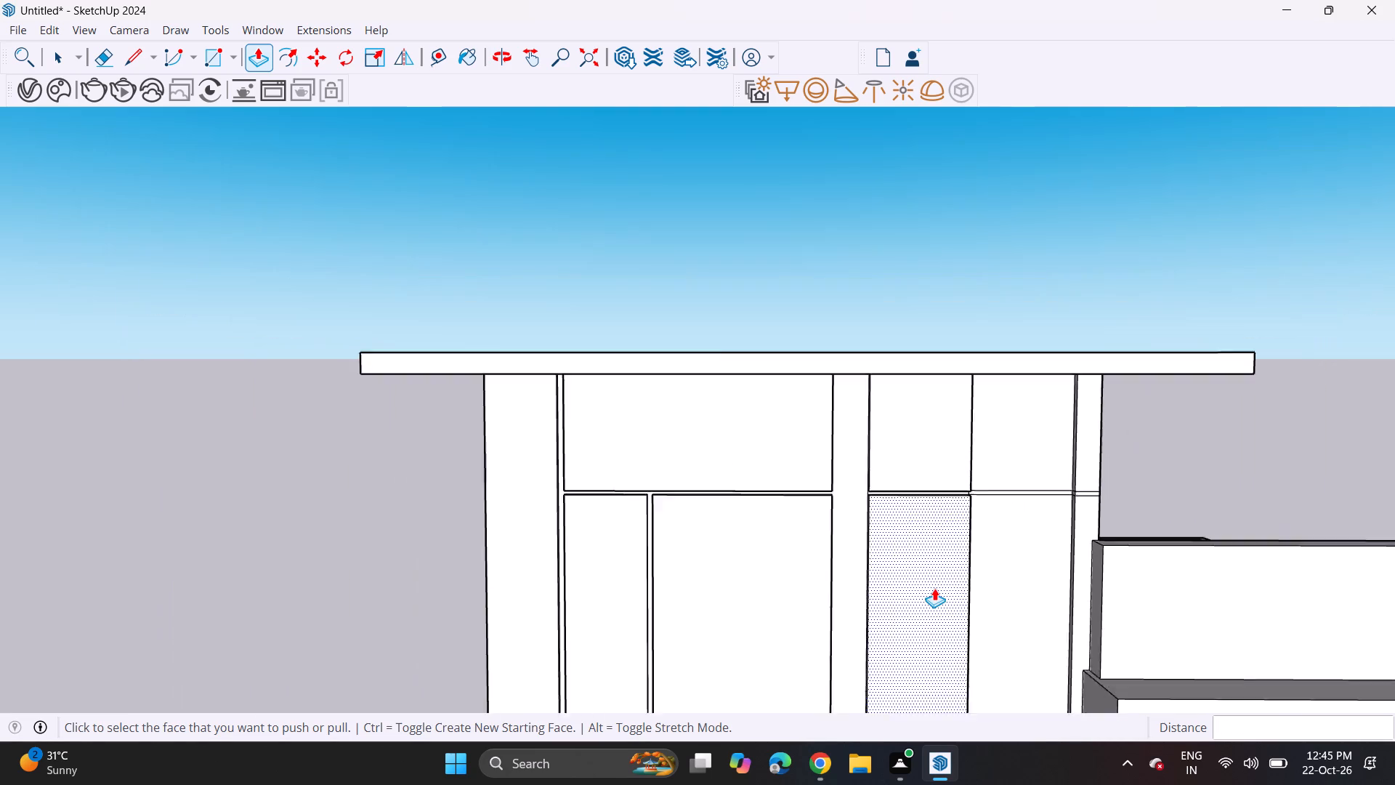
{"action": "scroll", "coordinate": [934, 588], "scroll_direction": "down", "scroll_amount": 6, "text": "ctrl"}
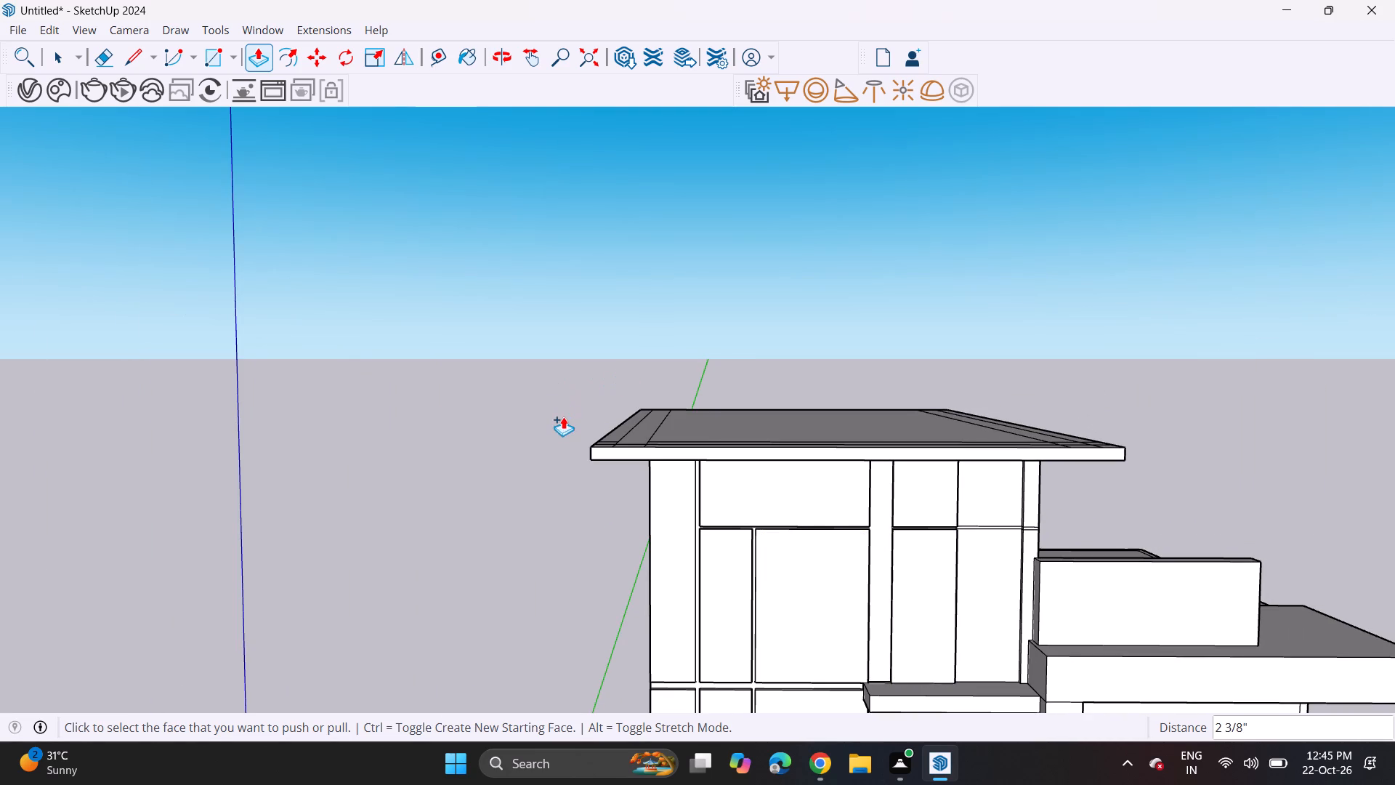
{"action": "key", "text": "space"}
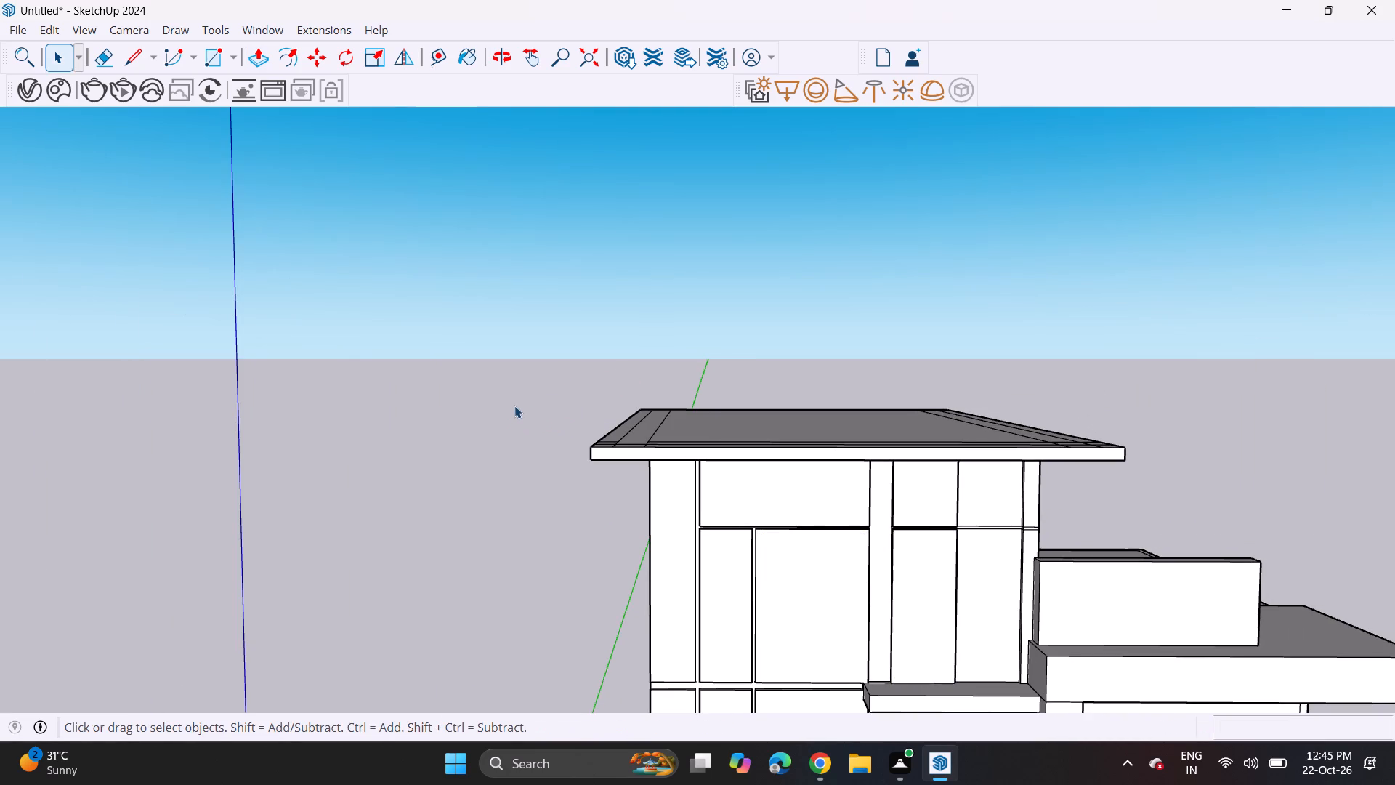
{"action": "middle_click_drag", "start_coordinate": [514, 406], "coordinate": [512, 440]}
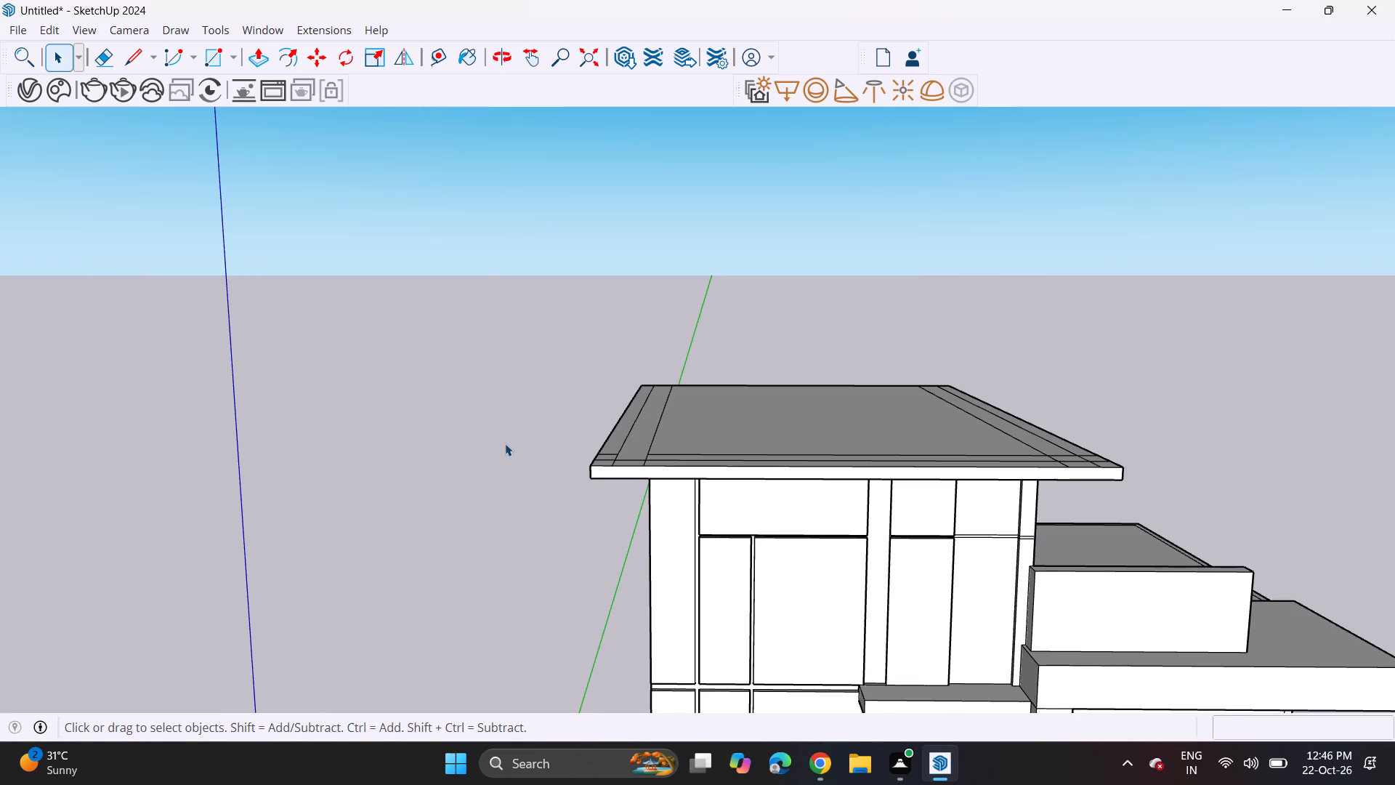
{"action": "middle_click", "coordinate": [496, 448]}
{"action": "middle_click", "coordinate": [496, 448]}
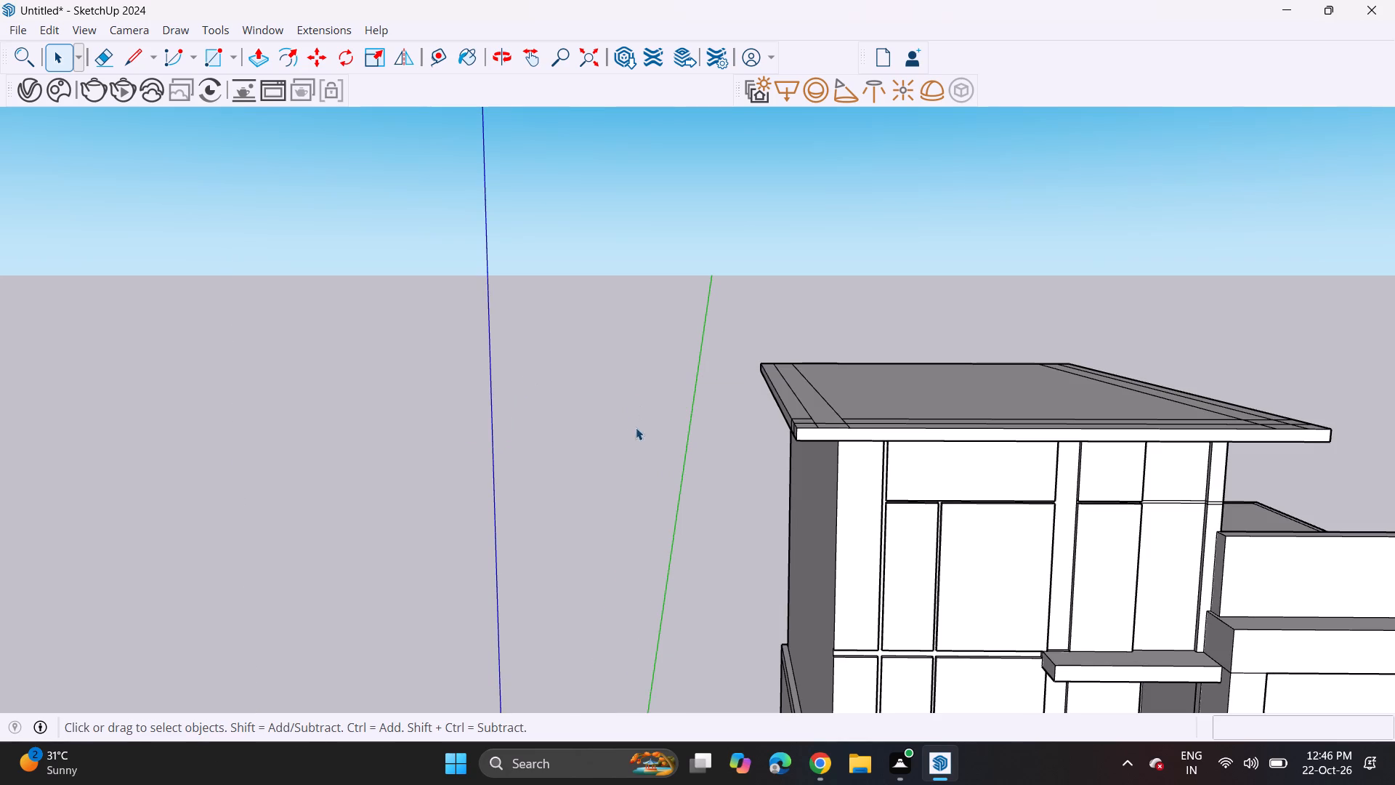
{"action": "middle_click", "coordinate": [618, 462]}
{"action": "middle_click", "coordinate": [618, 462]}
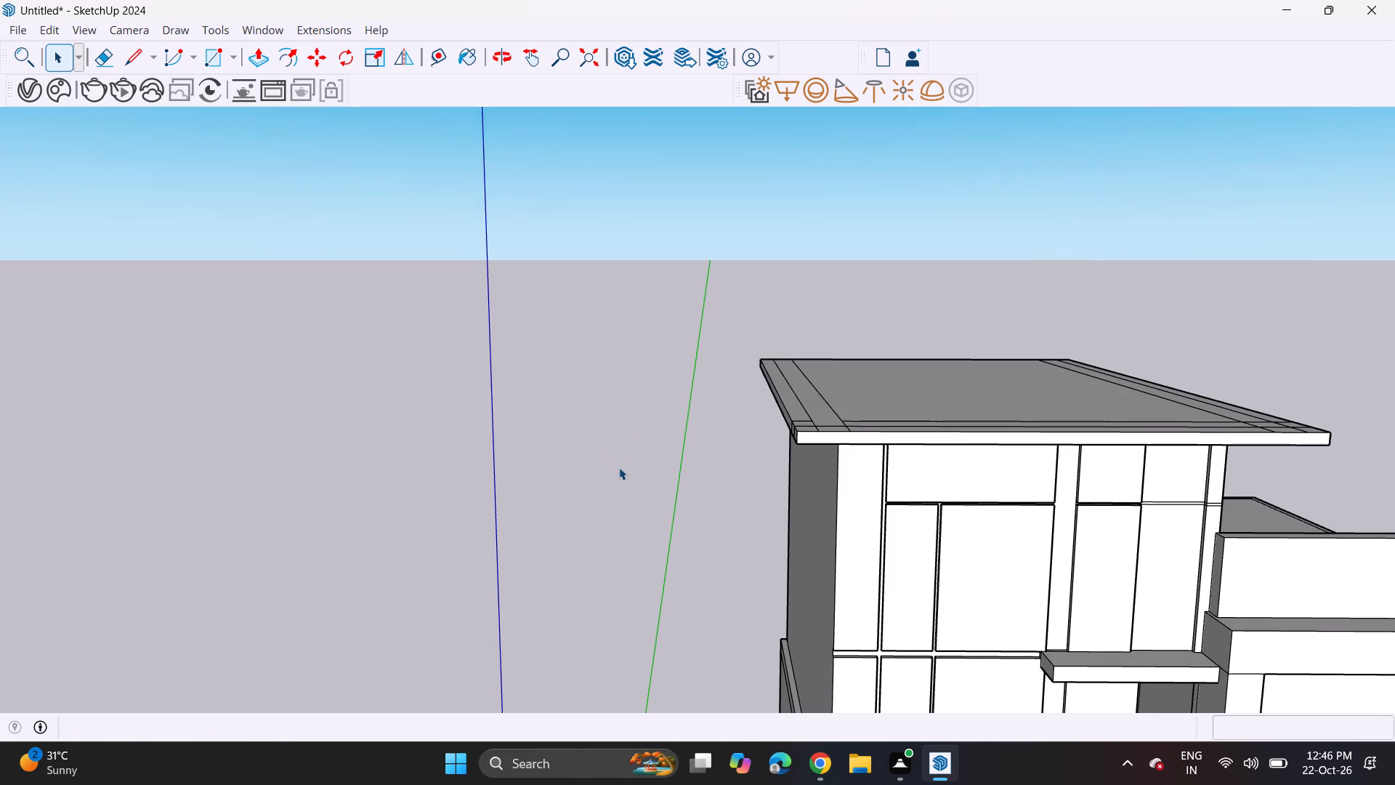
{"action": "middle_click_drag", "start_coordinate": [619, 467], "coordinate": [504, 461]}
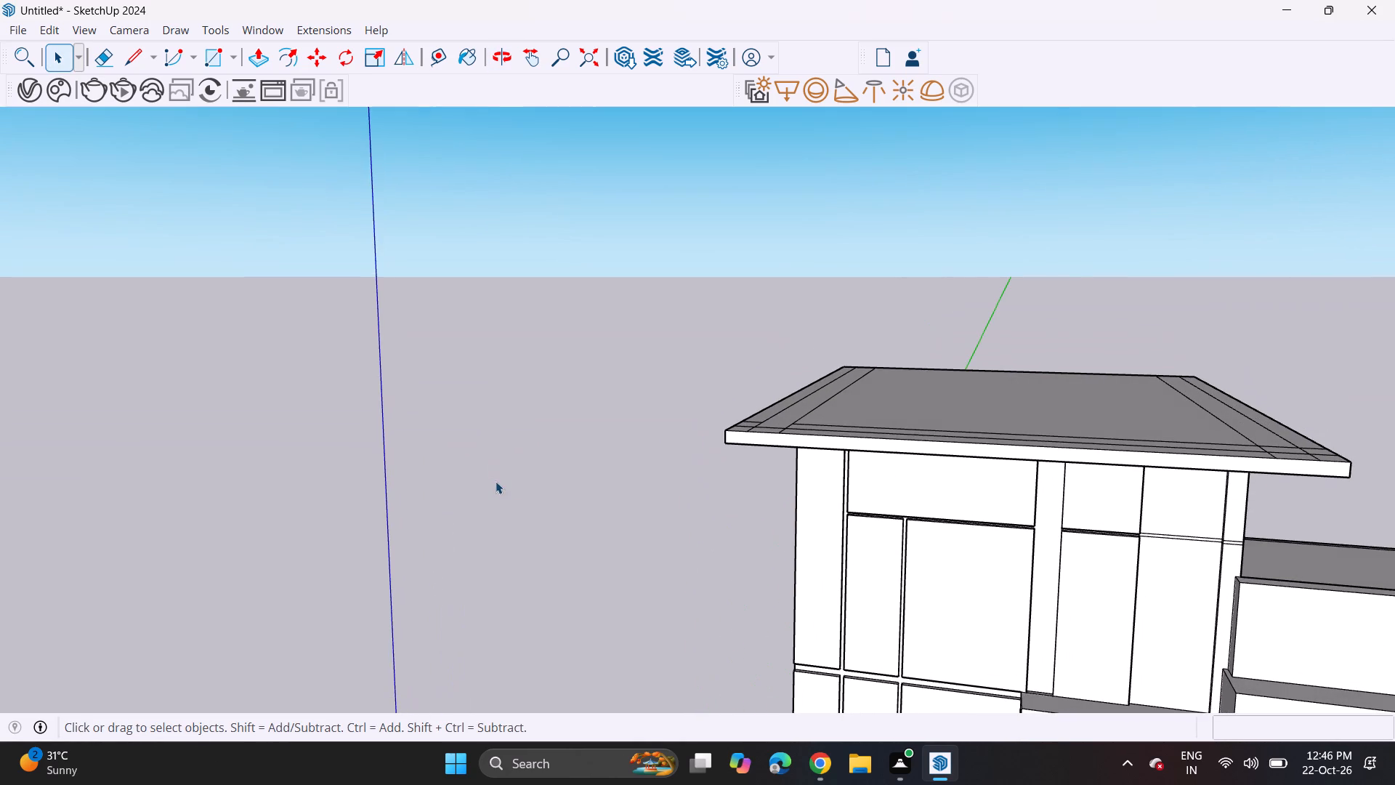
{"action": "scroll", "coordinate": [496, 489], "scroll_direction": "down", "scroll_amount": 9, "text": "ctrl"}
{"action": "middle_click_drag", "start_coordinate": [554, 571], "coordinate": [656, 564]}
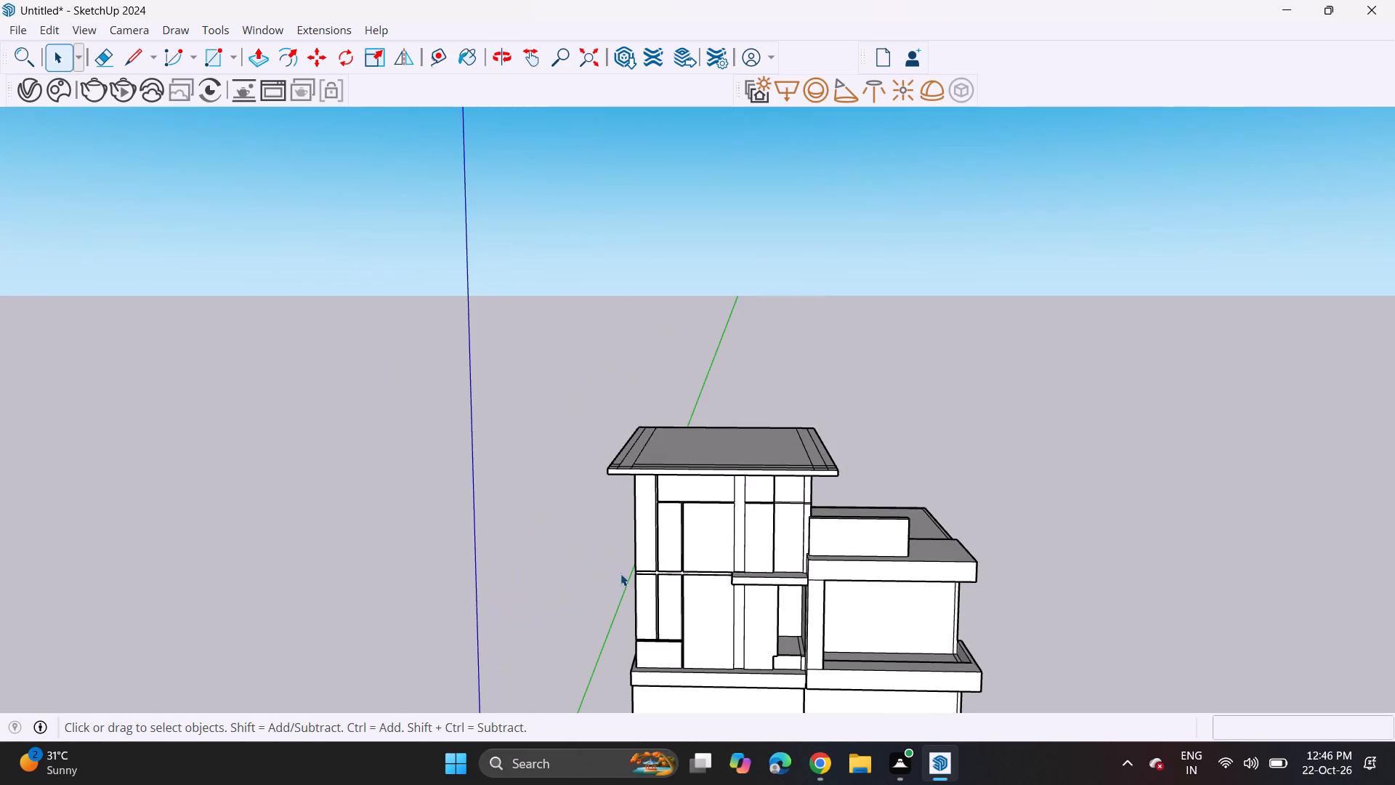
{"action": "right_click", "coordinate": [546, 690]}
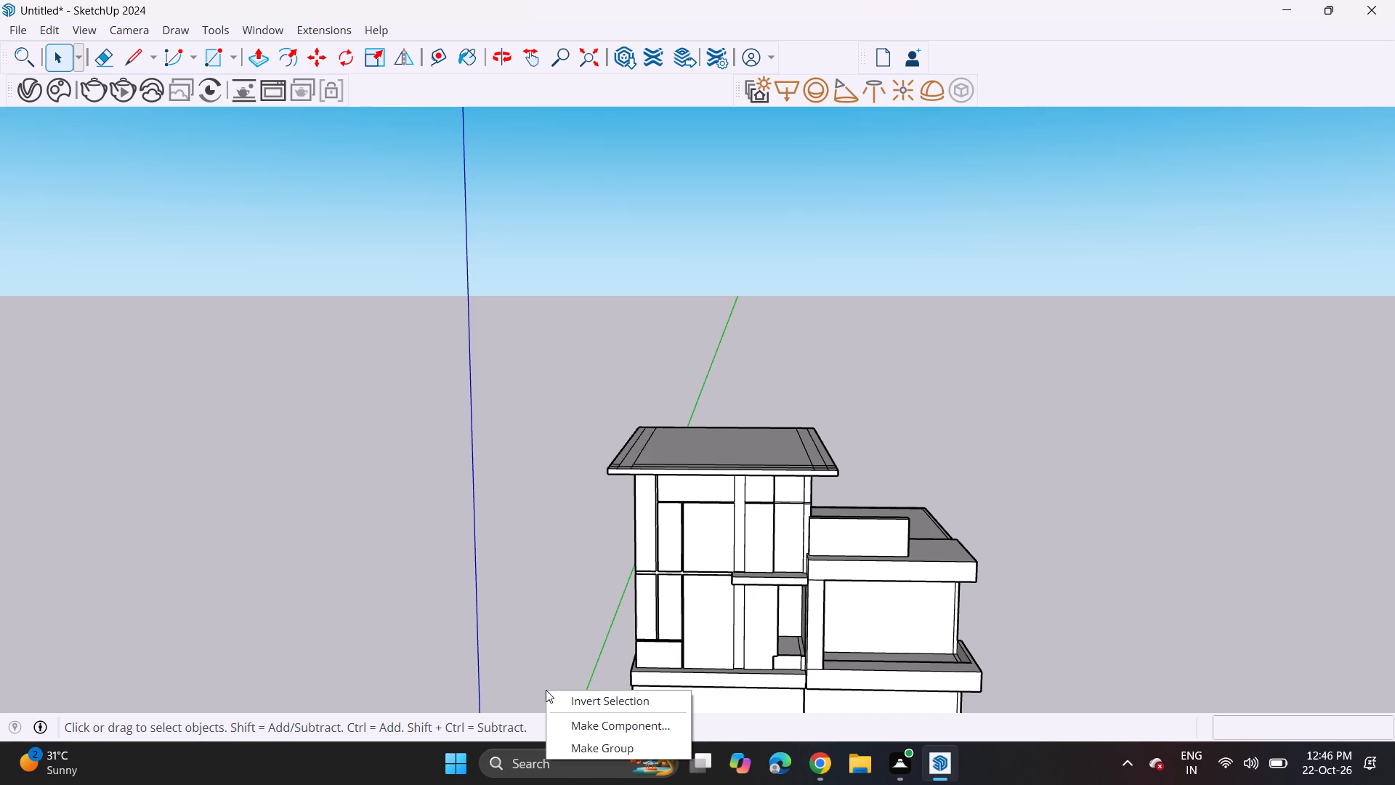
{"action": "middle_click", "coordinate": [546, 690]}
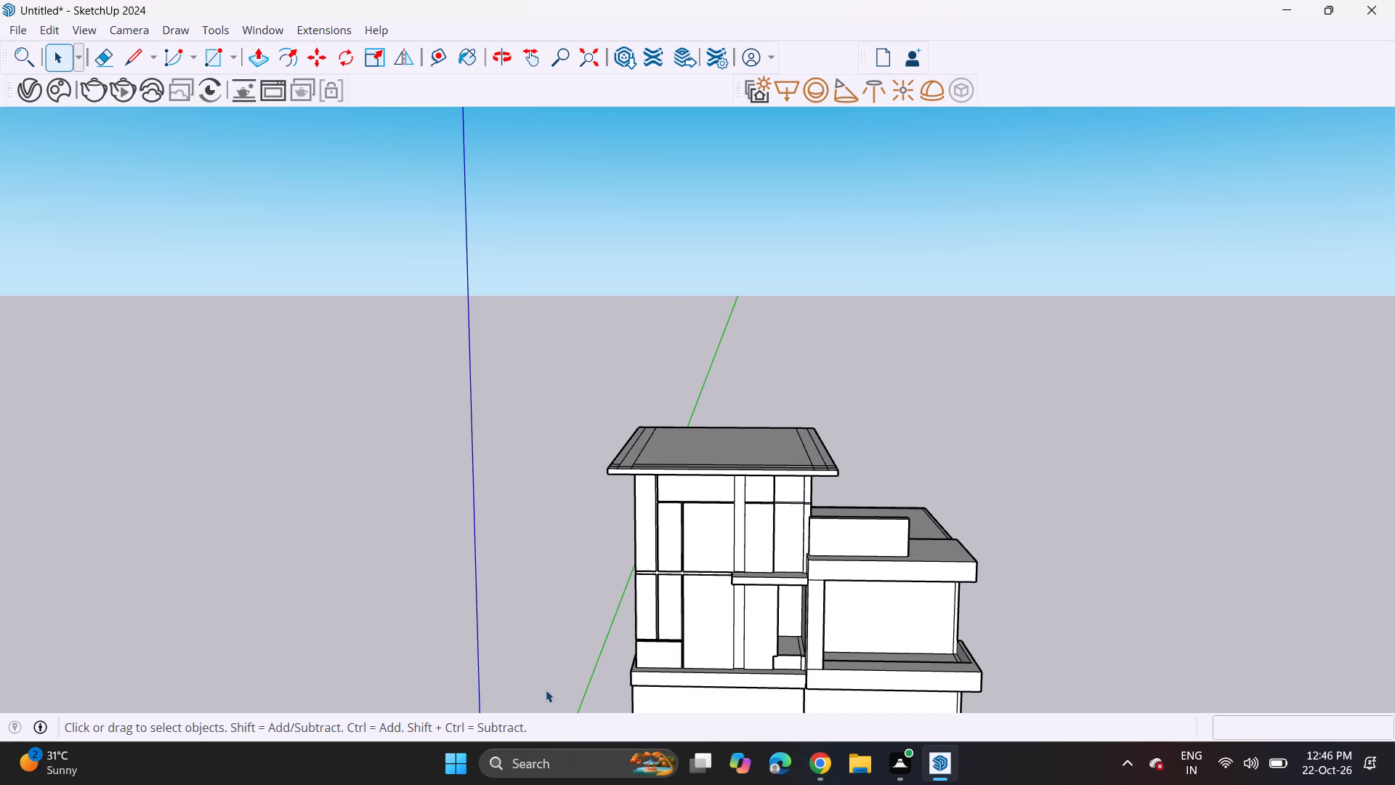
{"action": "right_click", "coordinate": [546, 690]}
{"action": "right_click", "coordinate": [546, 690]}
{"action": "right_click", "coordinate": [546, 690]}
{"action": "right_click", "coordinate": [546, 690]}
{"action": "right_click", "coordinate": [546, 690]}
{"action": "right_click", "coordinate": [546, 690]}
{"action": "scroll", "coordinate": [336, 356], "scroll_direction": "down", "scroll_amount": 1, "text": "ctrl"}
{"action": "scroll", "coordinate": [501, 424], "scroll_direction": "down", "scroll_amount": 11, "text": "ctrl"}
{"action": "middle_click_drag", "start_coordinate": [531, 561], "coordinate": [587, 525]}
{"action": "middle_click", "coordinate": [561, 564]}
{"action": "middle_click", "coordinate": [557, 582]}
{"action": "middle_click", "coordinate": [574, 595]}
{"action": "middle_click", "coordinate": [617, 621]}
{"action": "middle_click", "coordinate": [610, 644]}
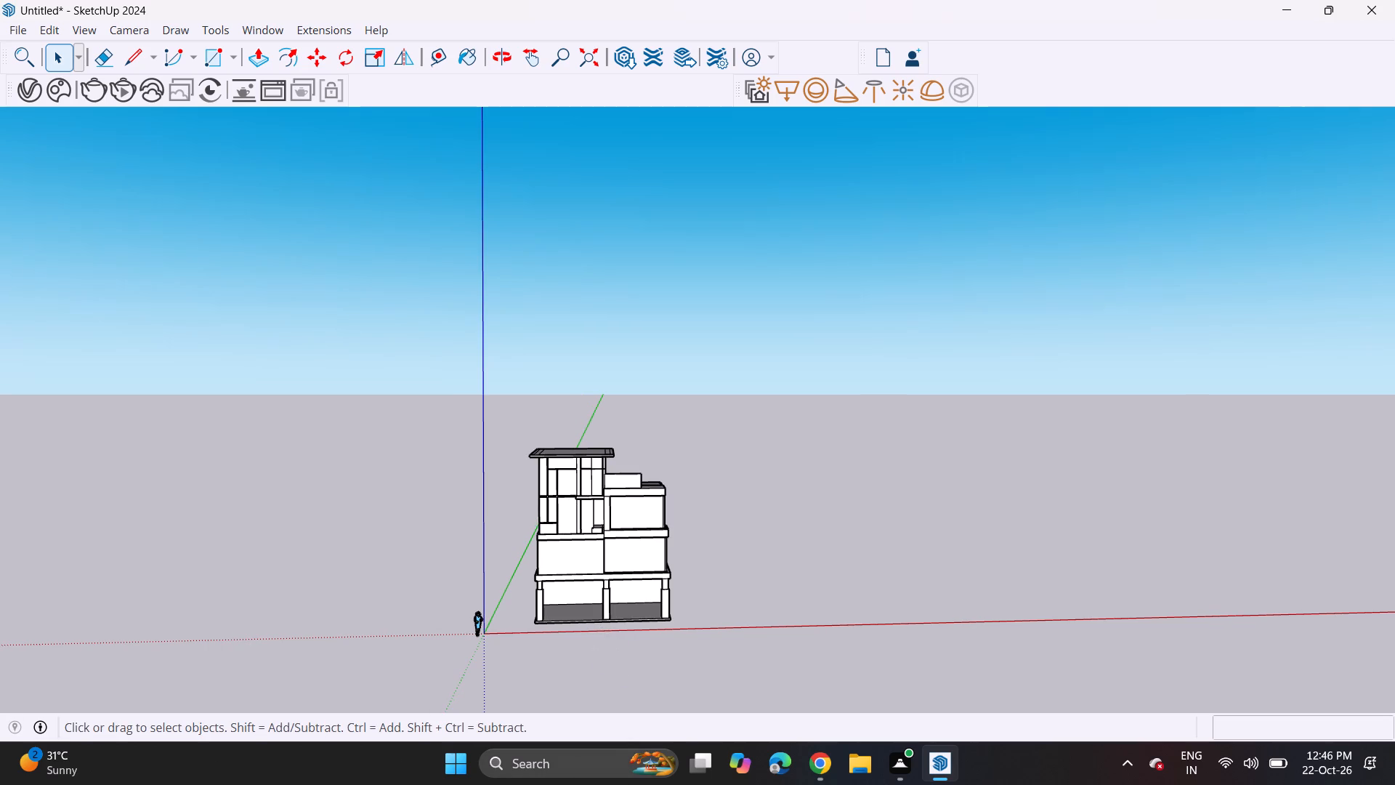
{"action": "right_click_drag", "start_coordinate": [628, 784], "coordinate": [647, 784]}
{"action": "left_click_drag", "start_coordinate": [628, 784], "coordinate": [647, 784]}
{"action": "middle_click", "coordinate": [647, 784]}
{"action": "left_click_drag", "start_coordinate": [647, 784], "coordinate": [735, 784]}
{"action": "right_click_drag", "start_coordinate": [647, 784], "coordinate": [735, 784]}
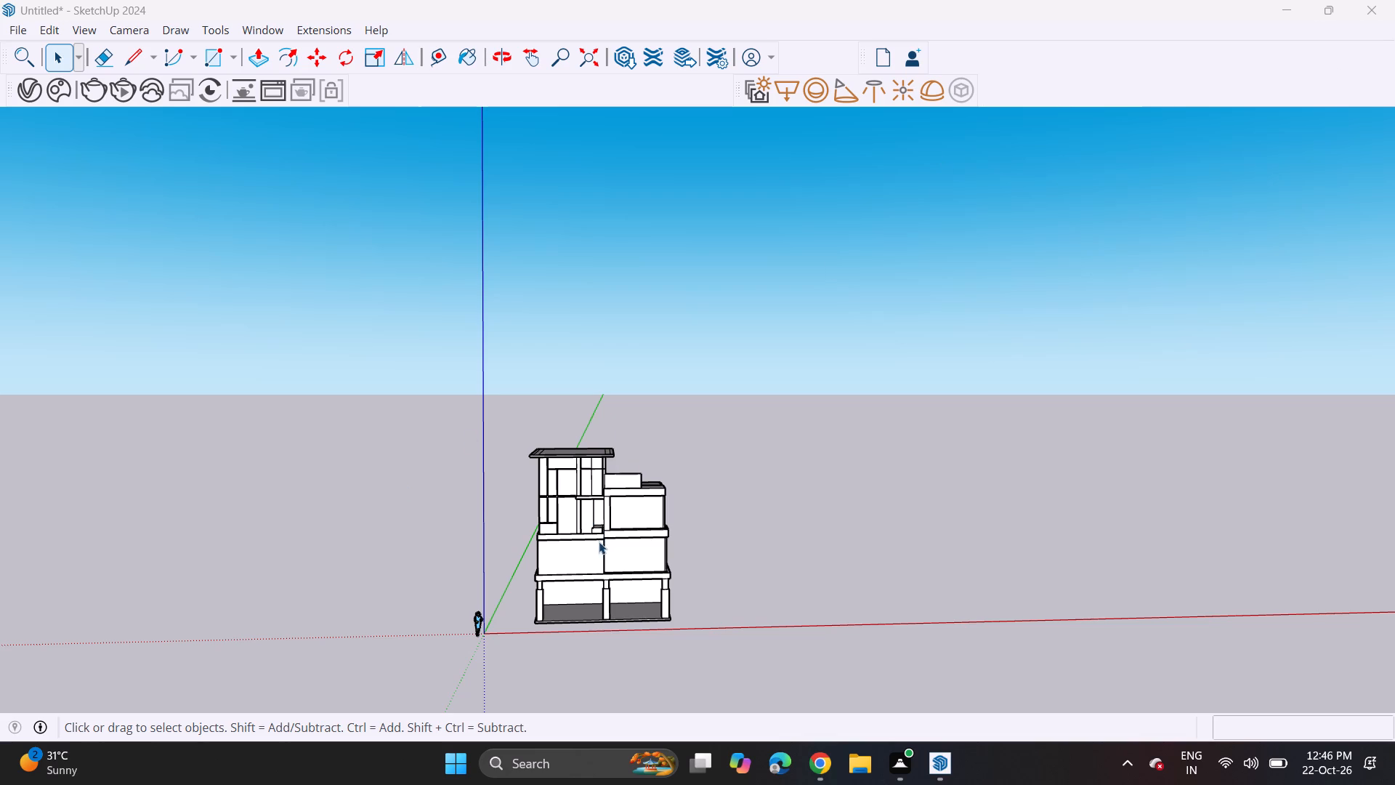
Examine the whole building's massing and front elevation from the front and both sides.
{"action": "middle_click_drag", "start_coordinate": [615, 566], "coordinate": [612, 553]}
{"action": "middle_click_drag", "start_coordinate": [589, 568], "coordinate": [543, 589]}
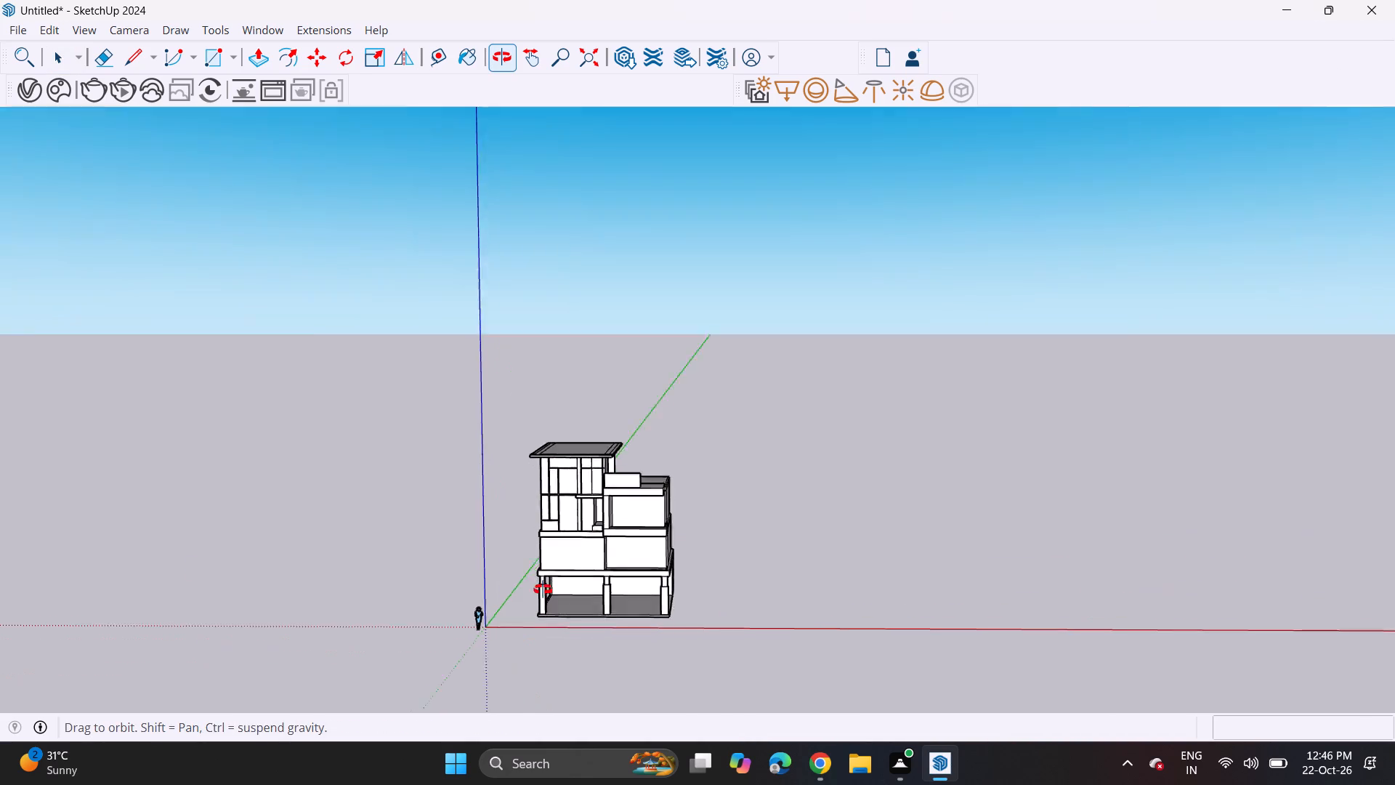
{"action": "middle_click_drag", "start_coordinate": [543, 589], "coordinate": [530, 587]}
{"action": "middle_click", "coordinate": [602, 614]}
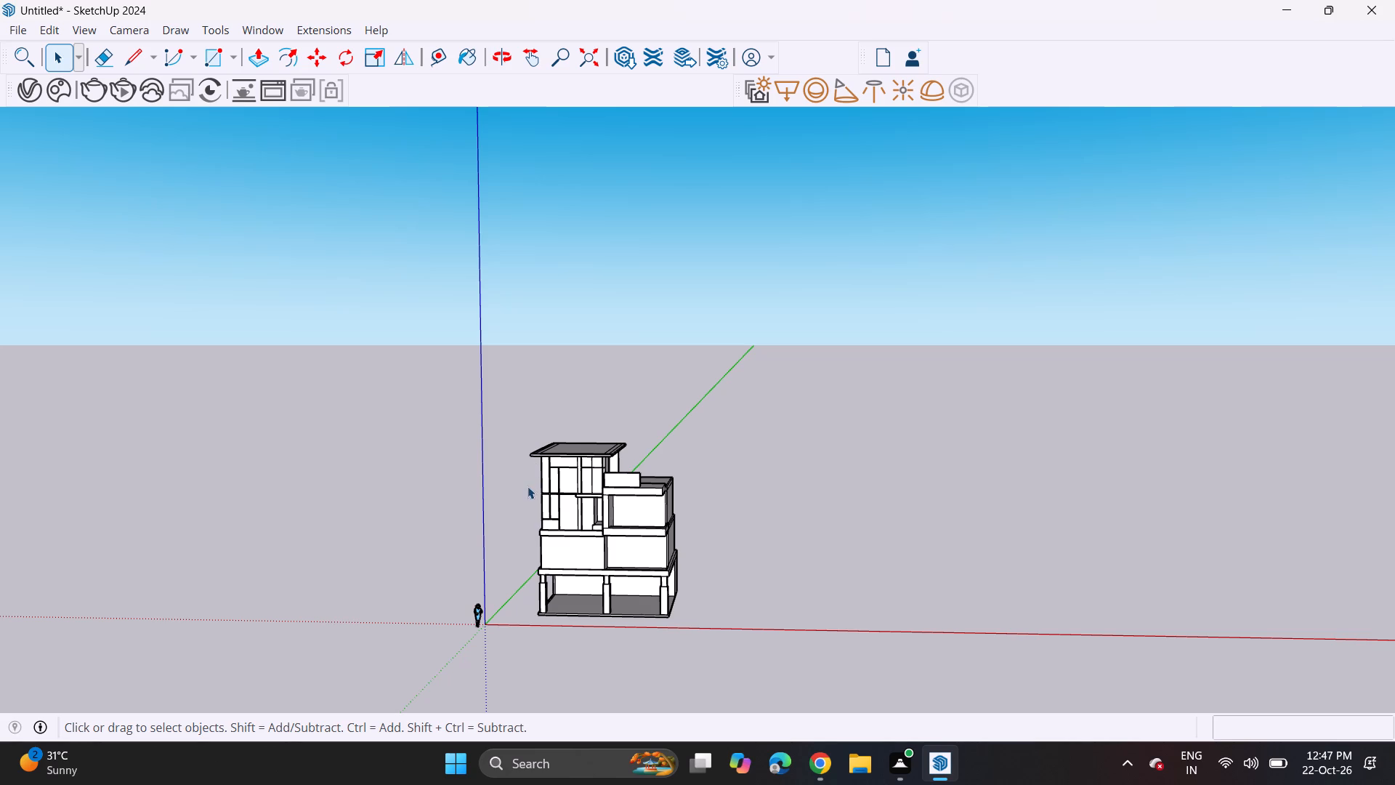
{"action": "middle_click_drag", "start_coordinate": [527, 486], "coordinate": [291, 459]}
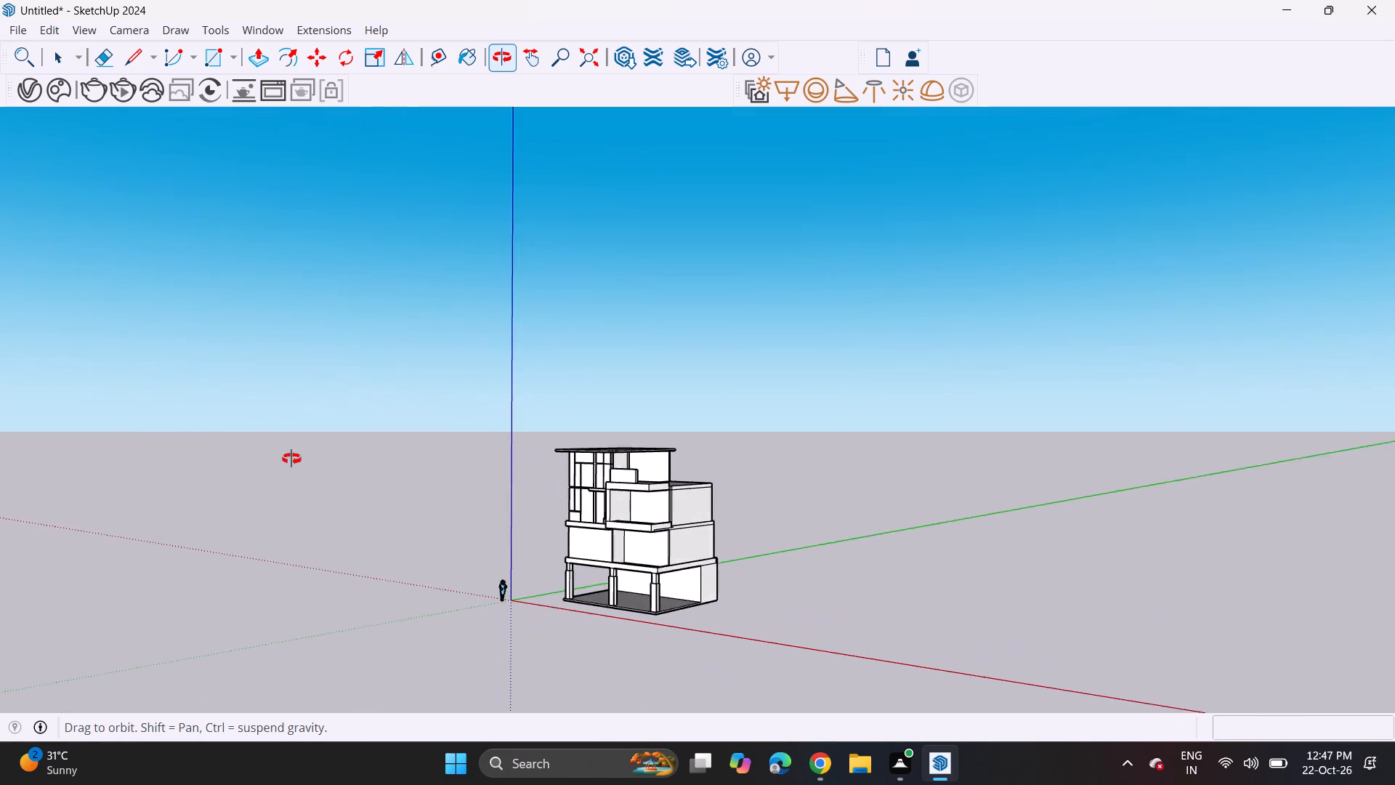
{"action": "middle_click_drag", "start_coordinate": [291, 459], "coordinate": [542, 483]}
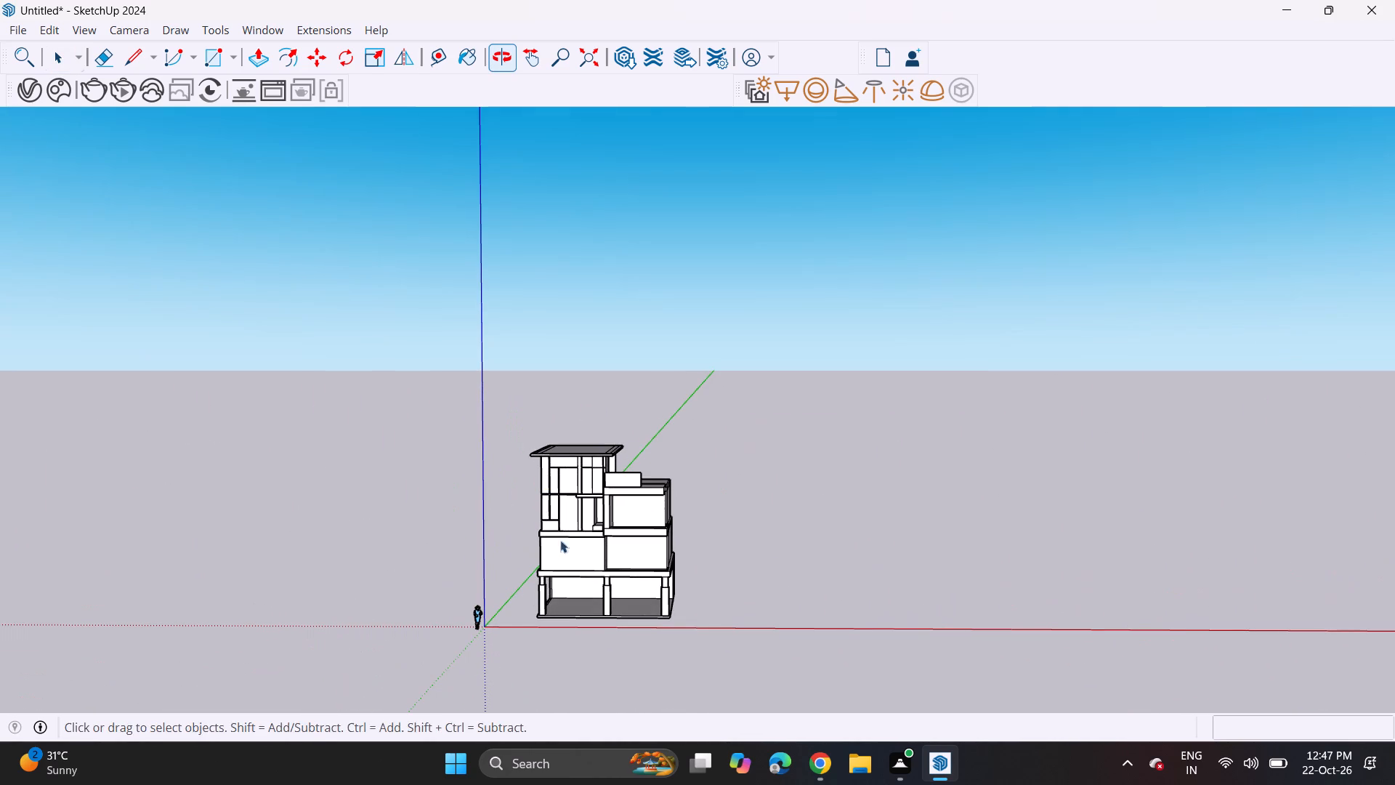
{"action": "middle_click", "coordinate": [588, 592]}
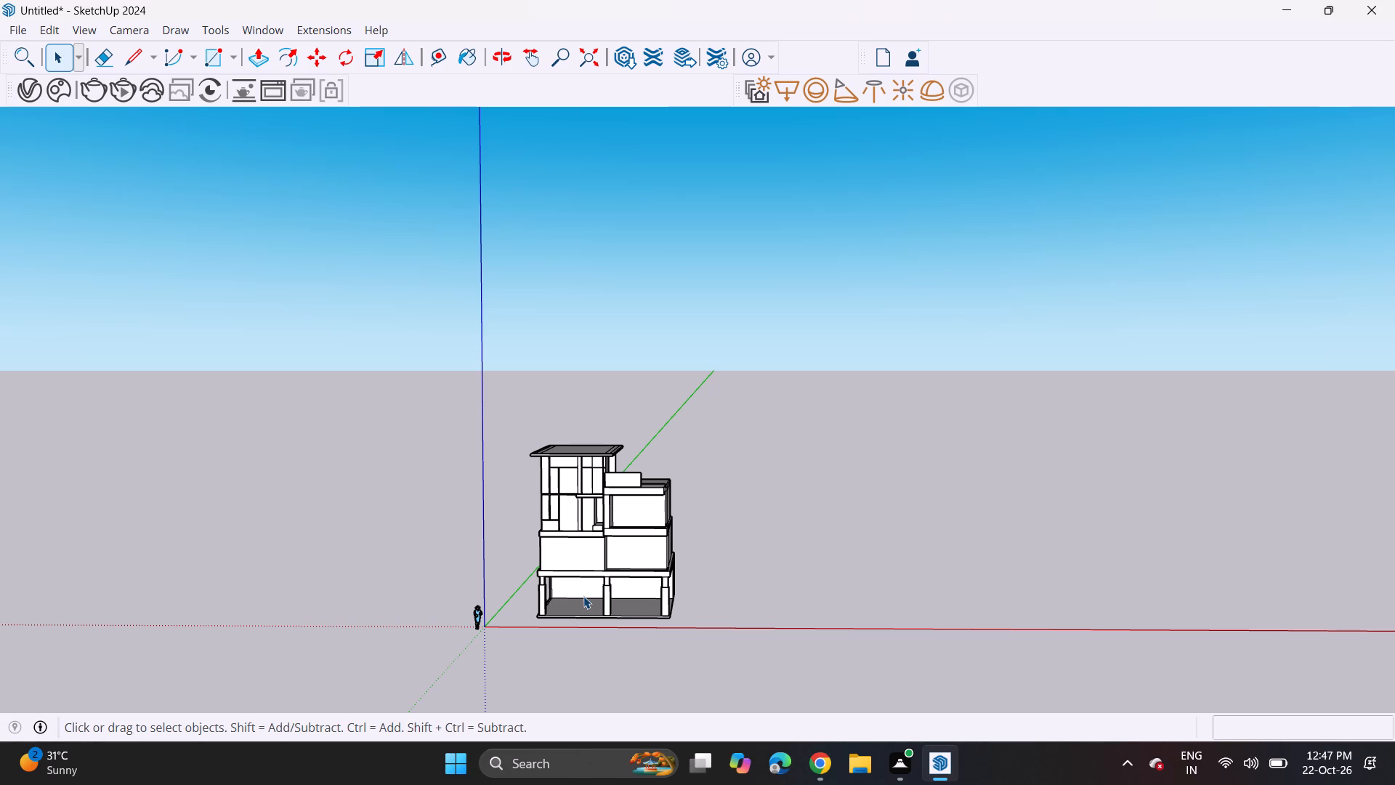
{"action": "middle_click", "coordinate": [538, 600]}
{"action": "middle_click", "coordinate": [538, 600]}
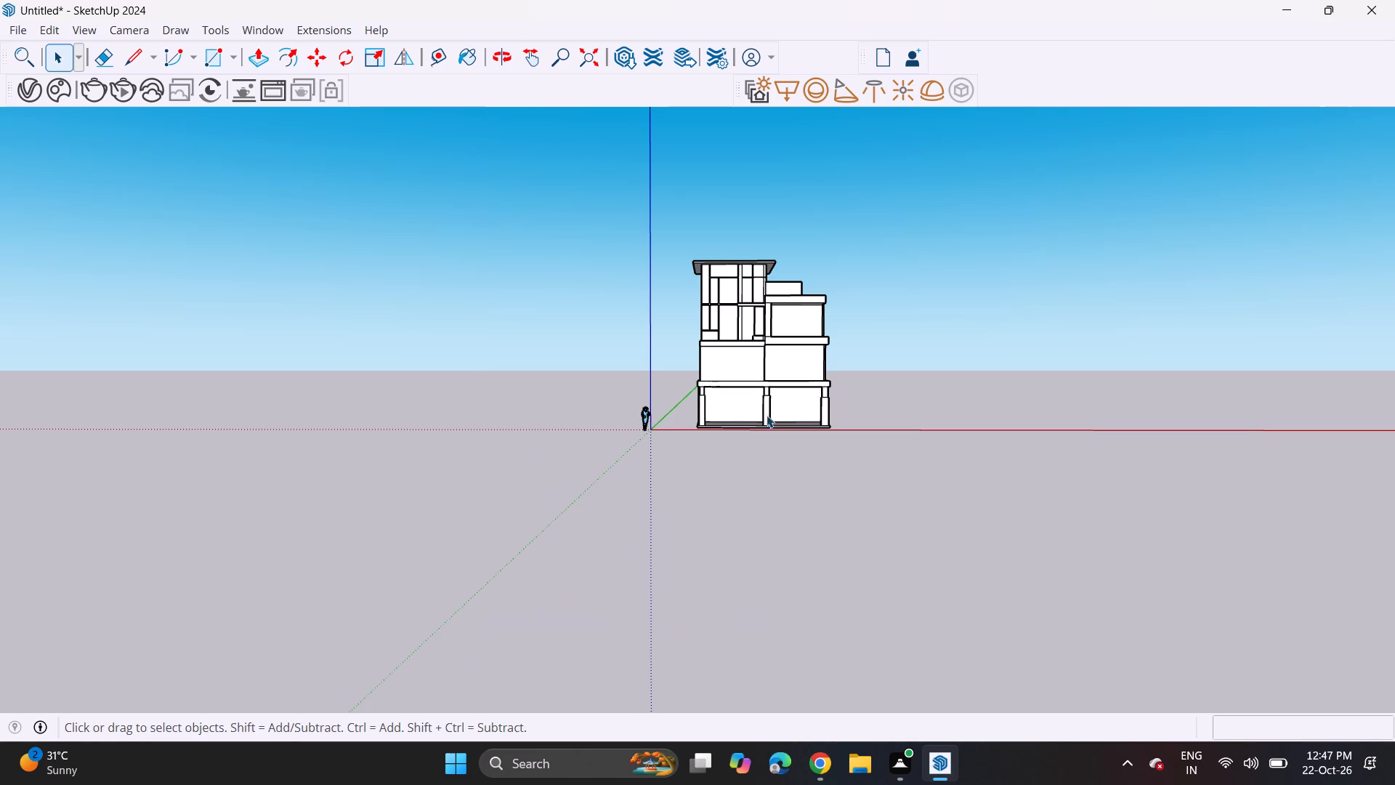
{"action": "middle_click", "coordinate": [750, 403]}
{"action": "middle_click_drag", "start_coordinate": [917, 297], "coordinate": [817, 378]}
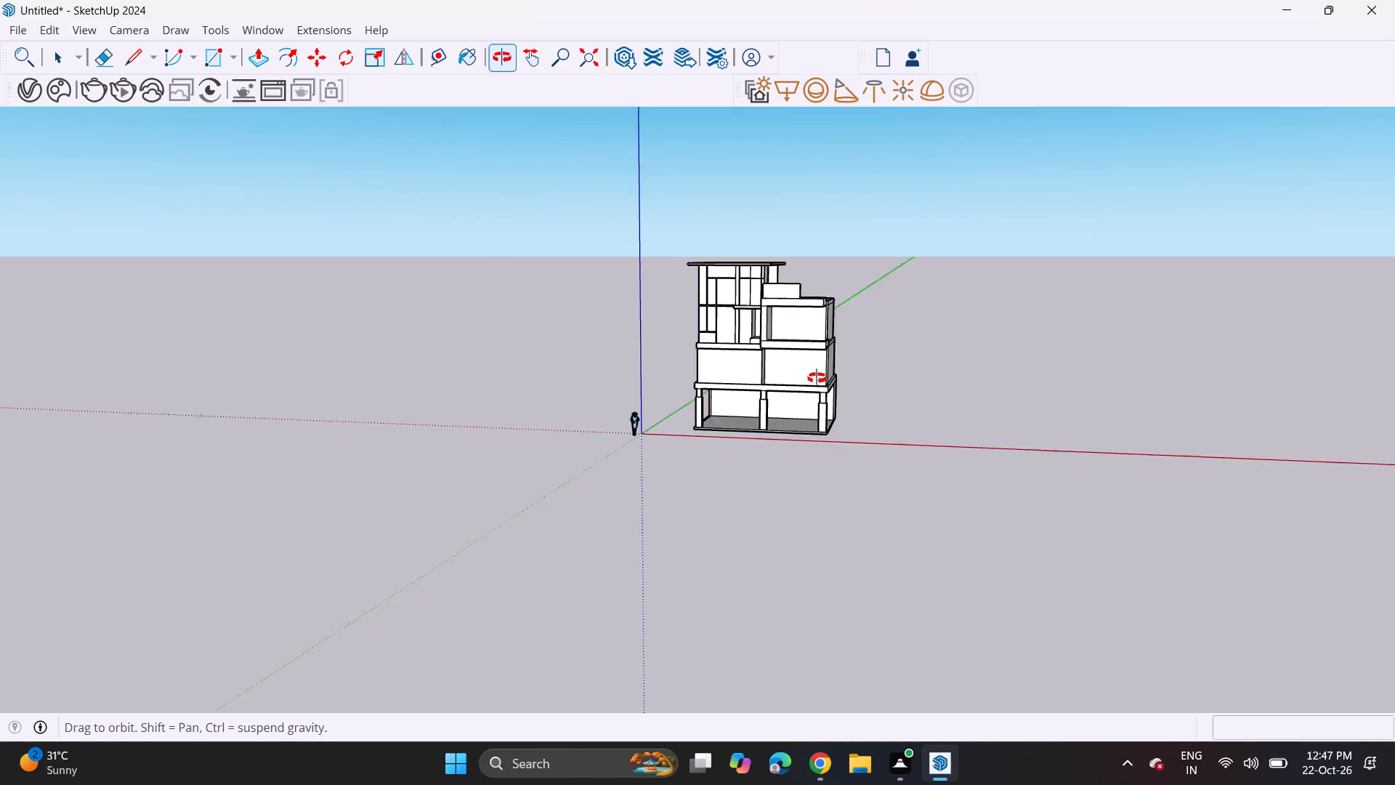
{"action": "middle_click_drag", "start_coordinate": [817, 378], "coordinate": [939, 335]}
{"action": "middle_click", "coordinate": [870, 305]}
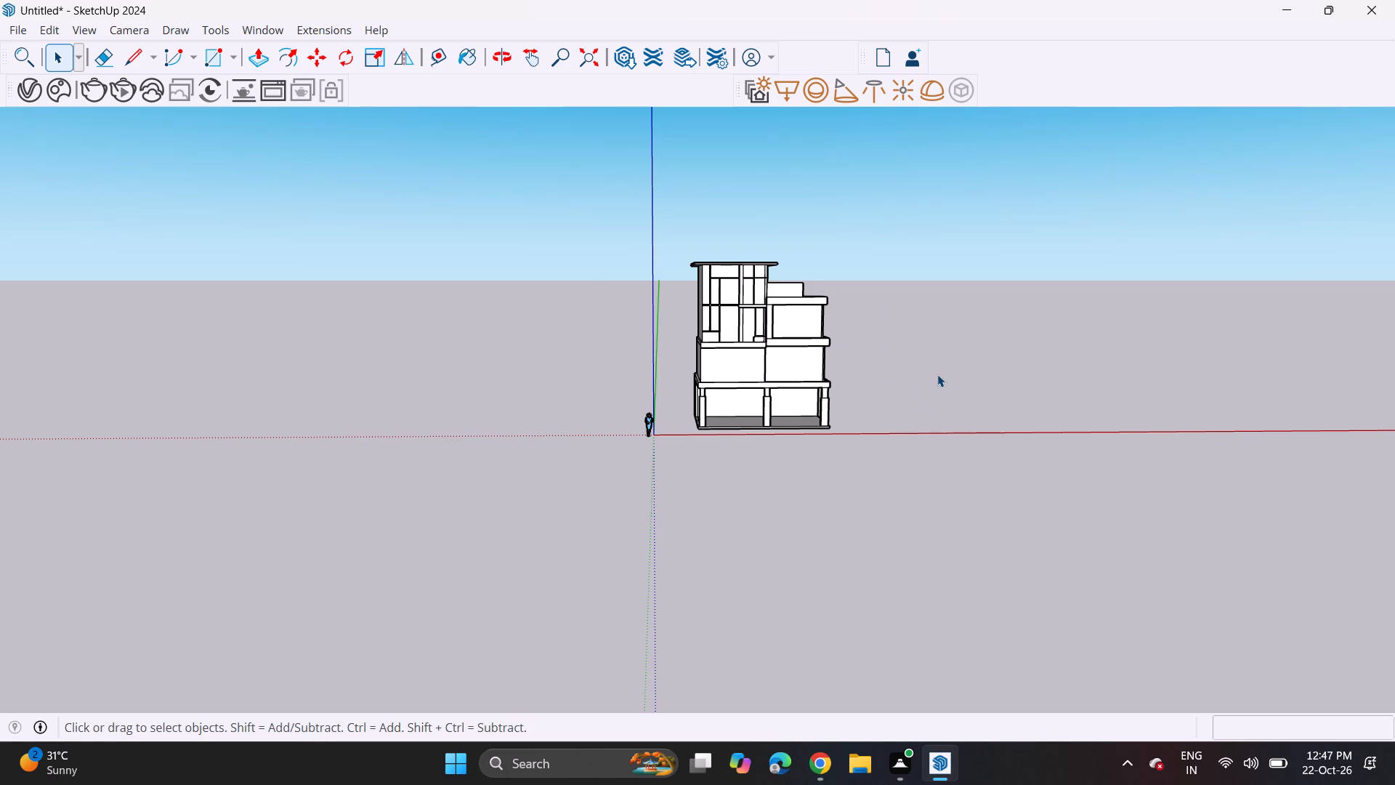
{"action": "middle_click_drag", "start_coordinate": [807, 324], "coordinate": [927, 340]}
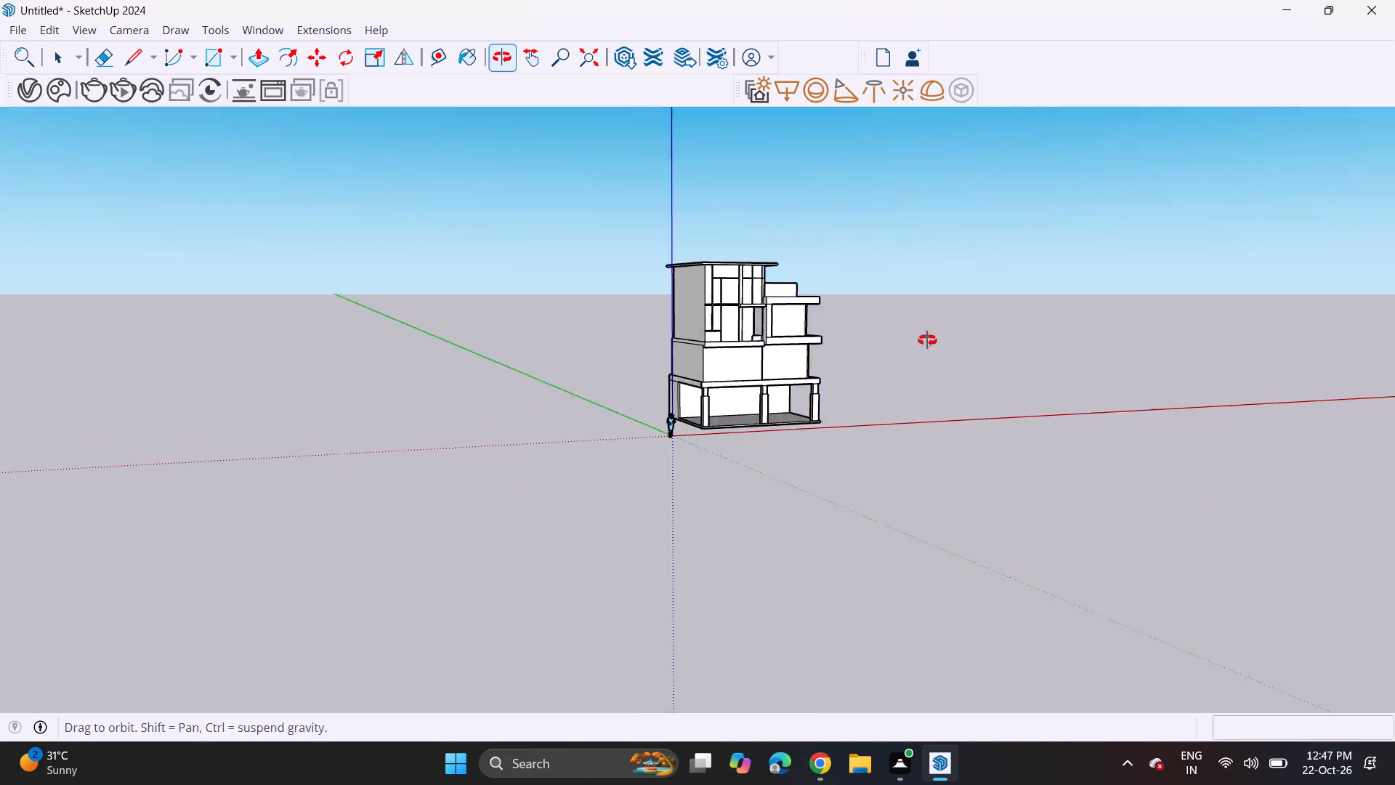
{"action": "middle_click_drag", "start_coordinate": [927, 340], "coordinate": [664, 349]}
{"action": "middle_click", "coordinate": [757, 292]}
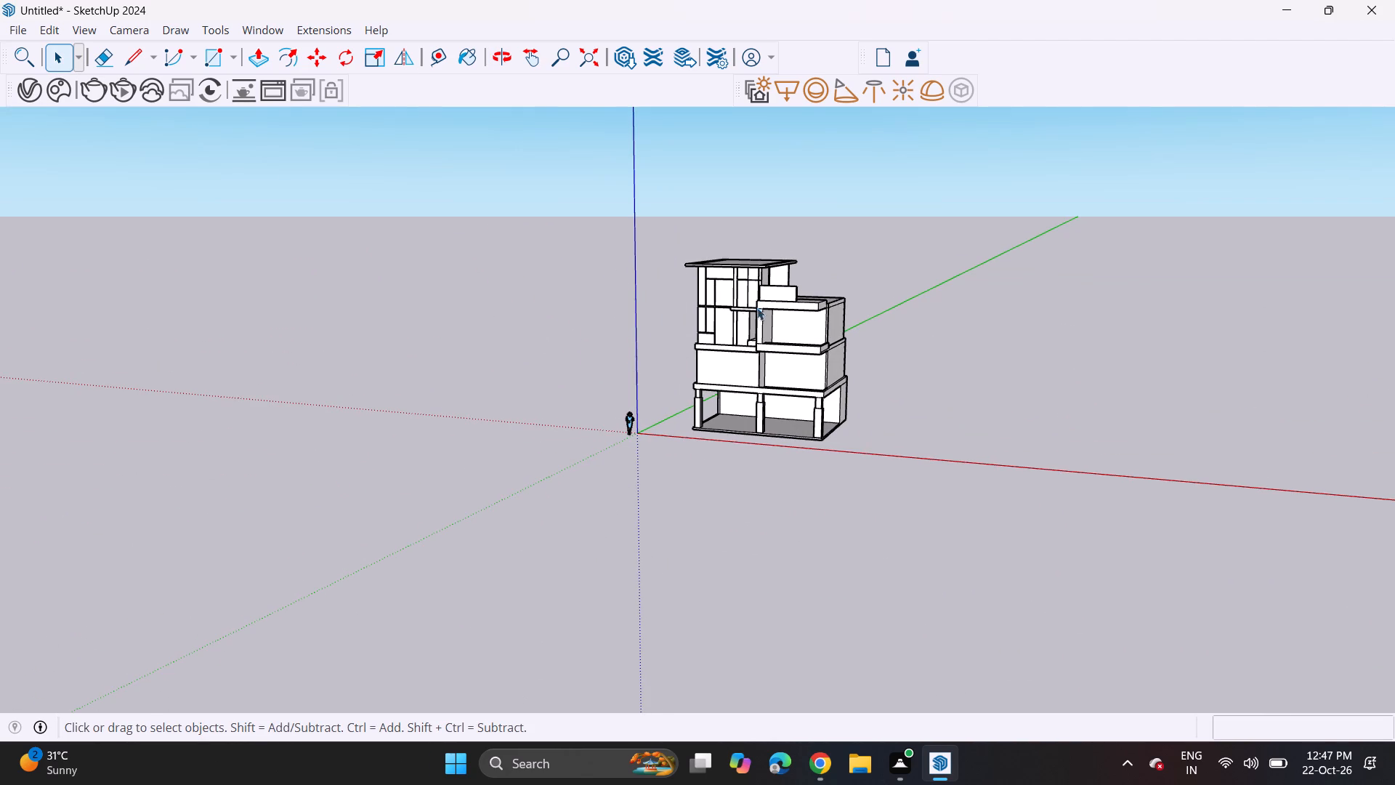
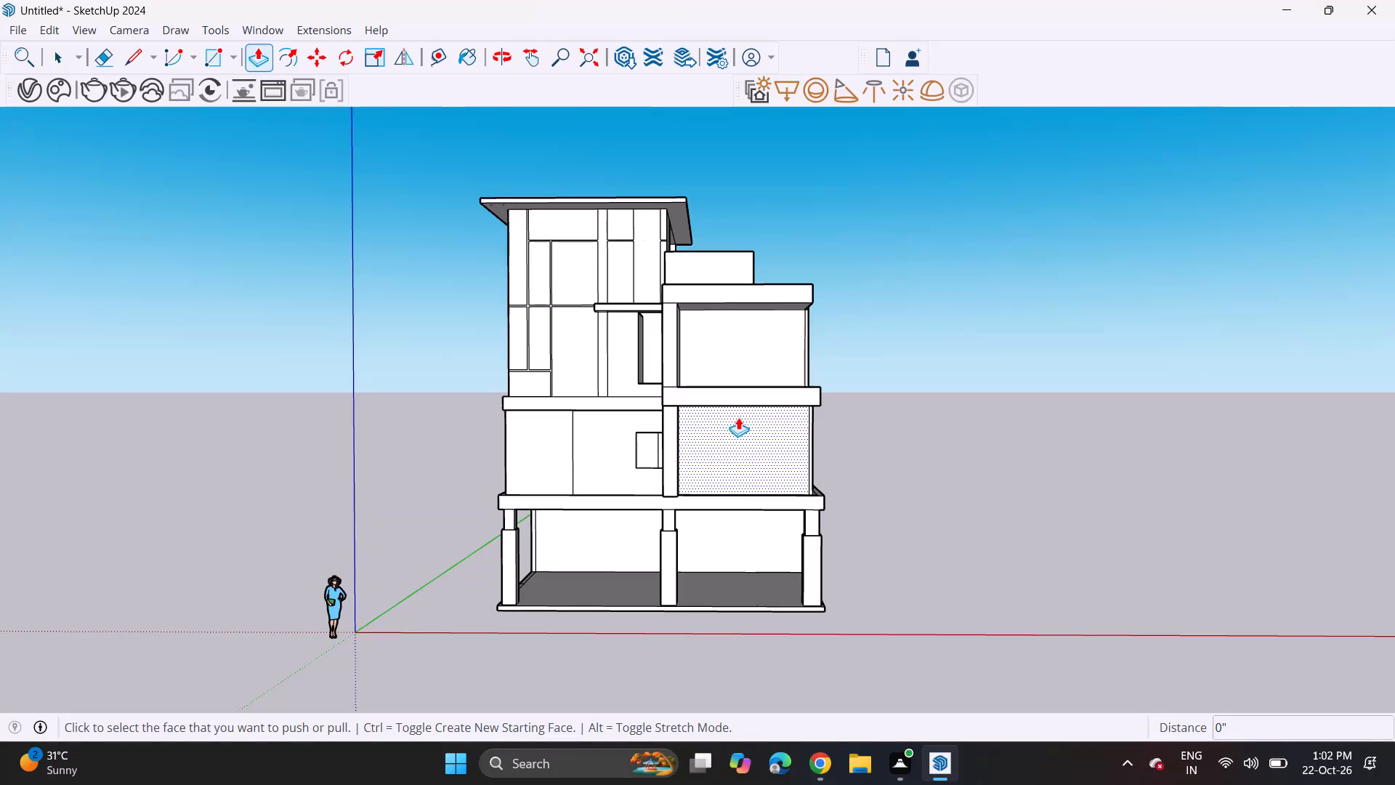
Undo the recent first-floor facade edits, back to before the vertical pillar, small recessed window and vertical dividing line were added.
{"action": "key", "text": "ctrl+z"}
{"action": "key", "text": "ctrl+z"}
{"action": "key", "text": "ctrl+z"}
{"action": "key", "text": "ctrl+z"}
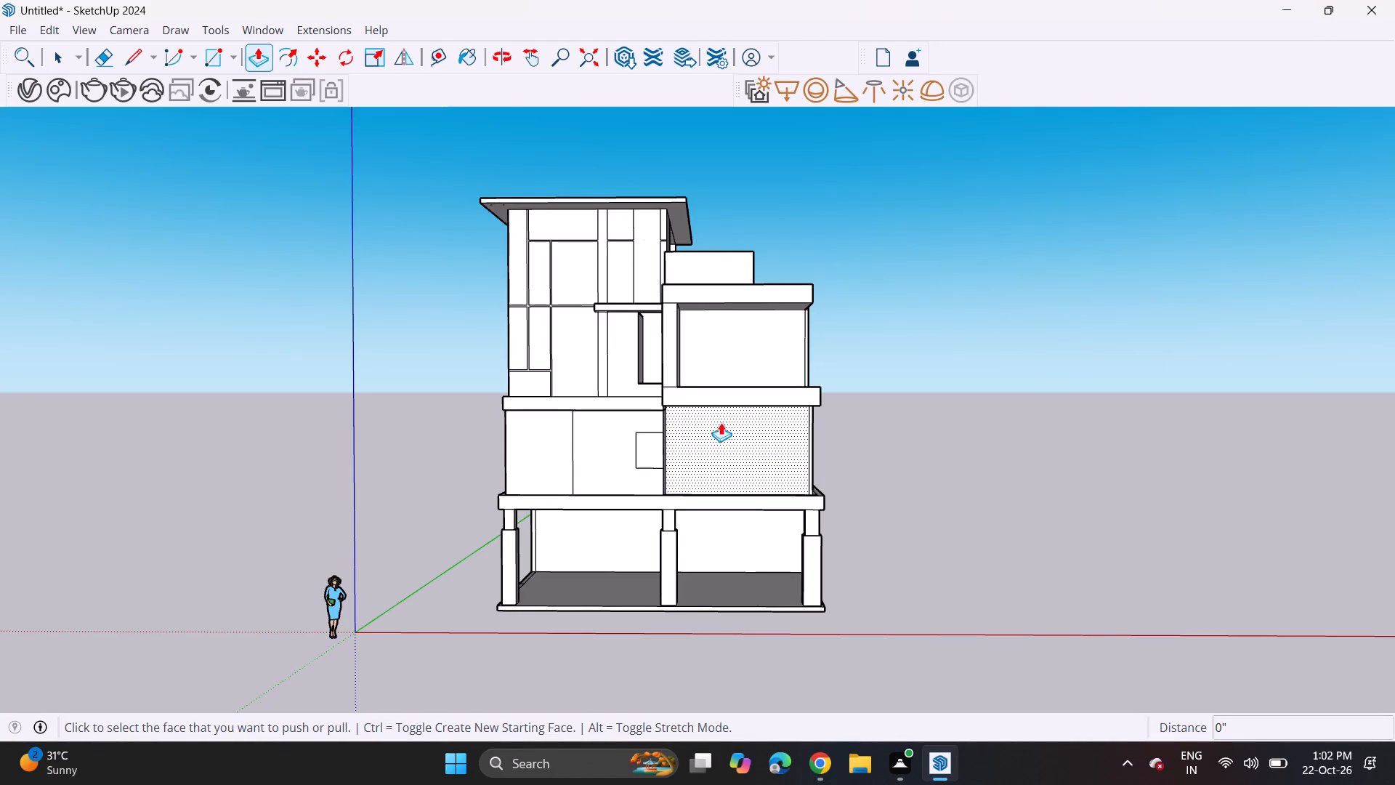
{"action": "key", "text": "ctrl+z"}
{"action": "key", "text": "ctrl+z"}
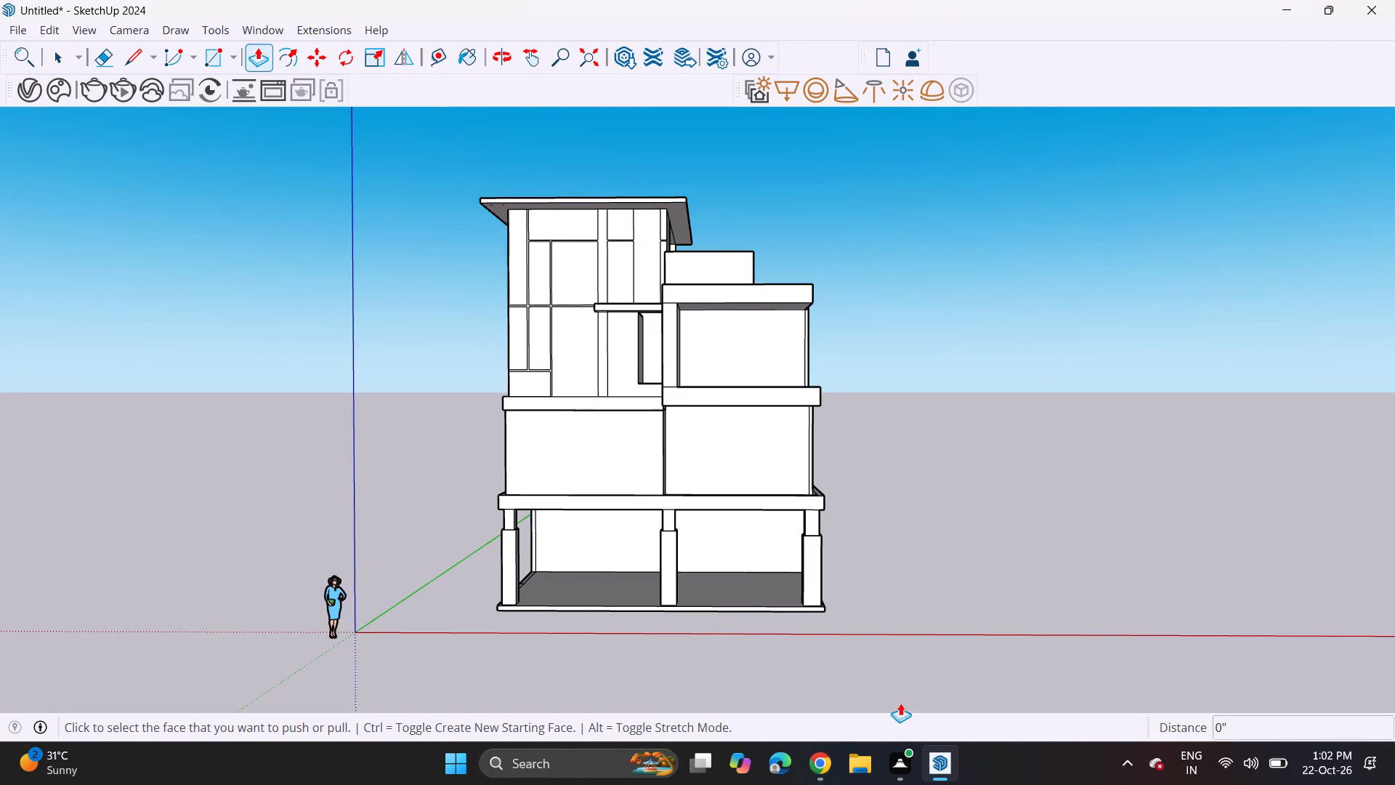
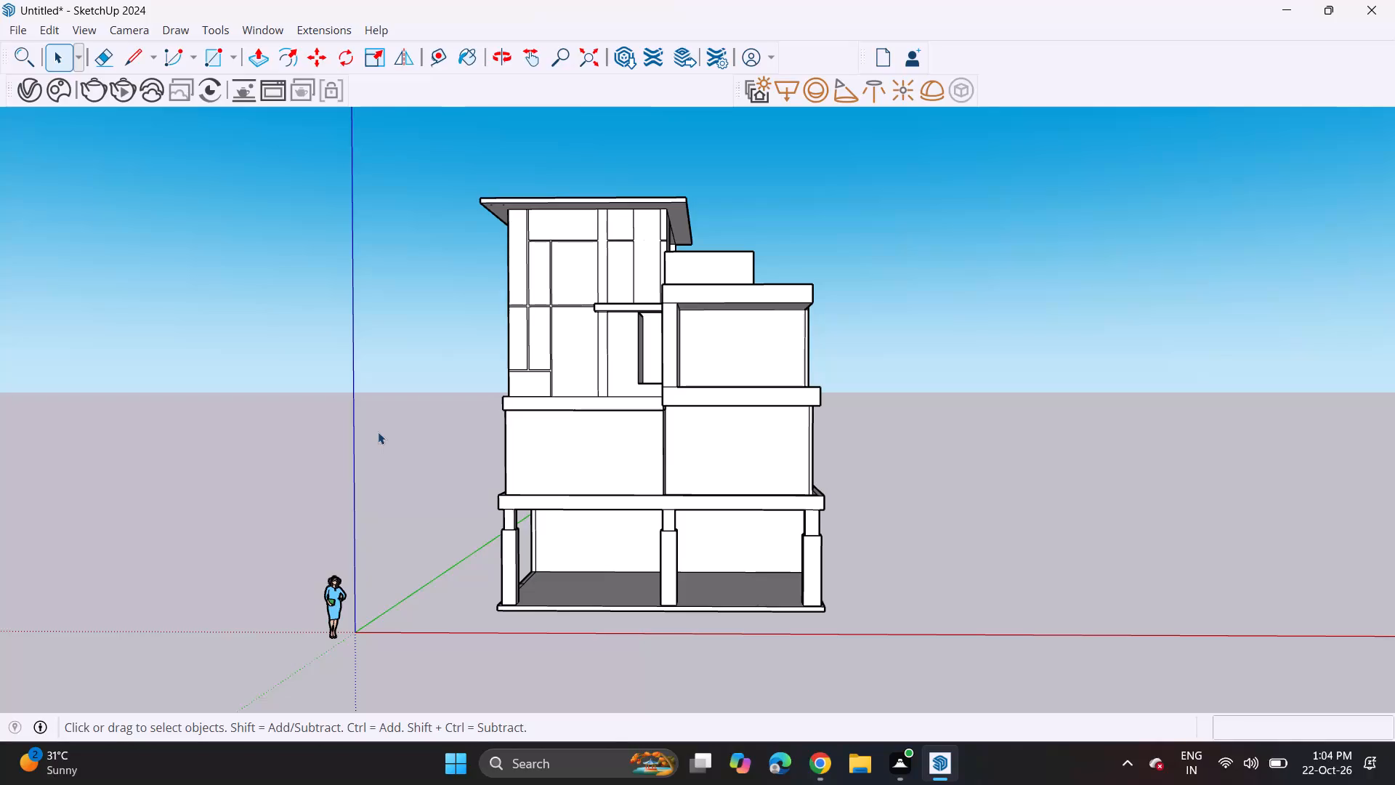
Draw a vertical dividing line about 8' 9" high on the first-floor front wall, from its base to the slab above.
{"action": "scroll", "coordinate": [447, 488], "scroll_direction": "down", "scroll_amount": 5}
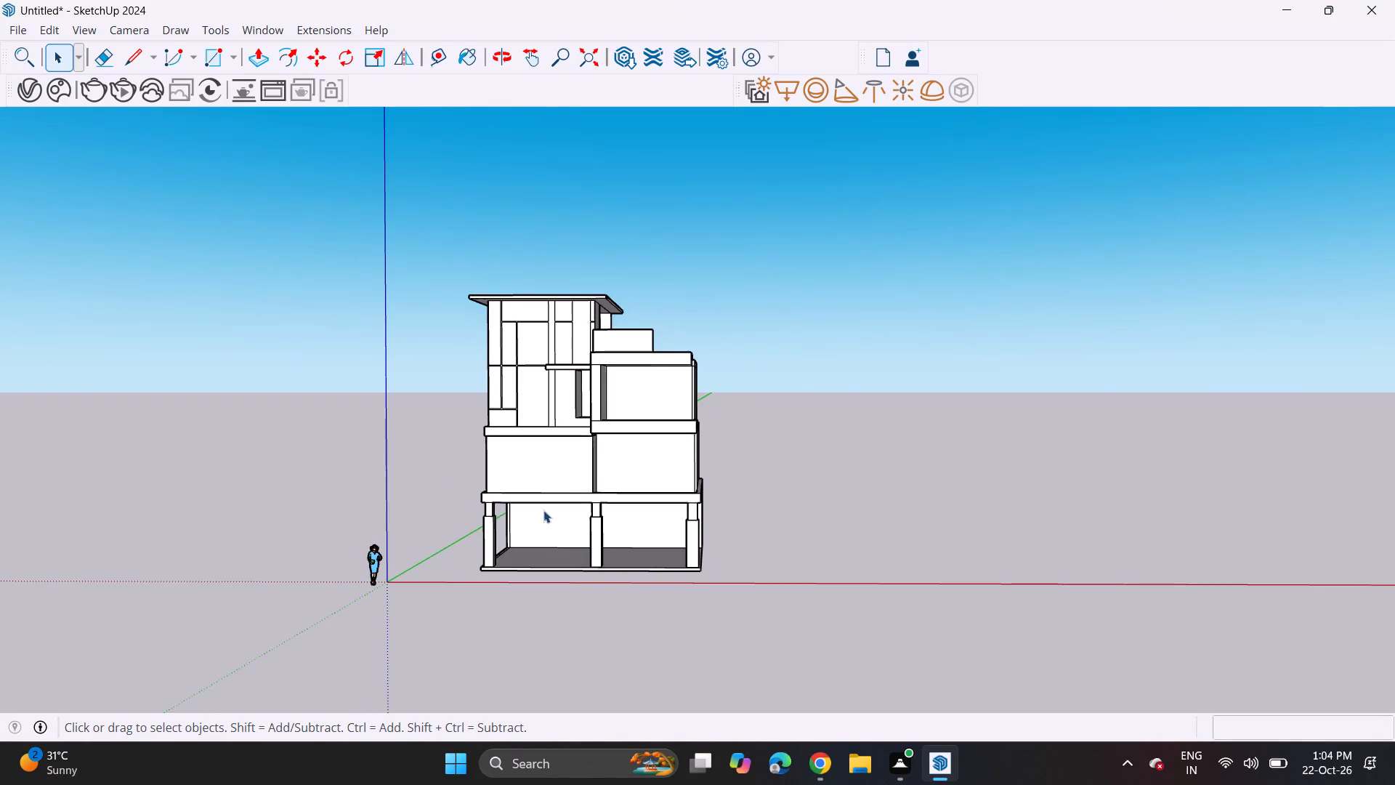
{"action": "scroll", "coordinate": [562, 499], "scroll_direction": "up", "scroll_amount": 5}
{"action": "middle_click_drag", "start_coordinate": [566, 458], "coordinate": [576, 526]}
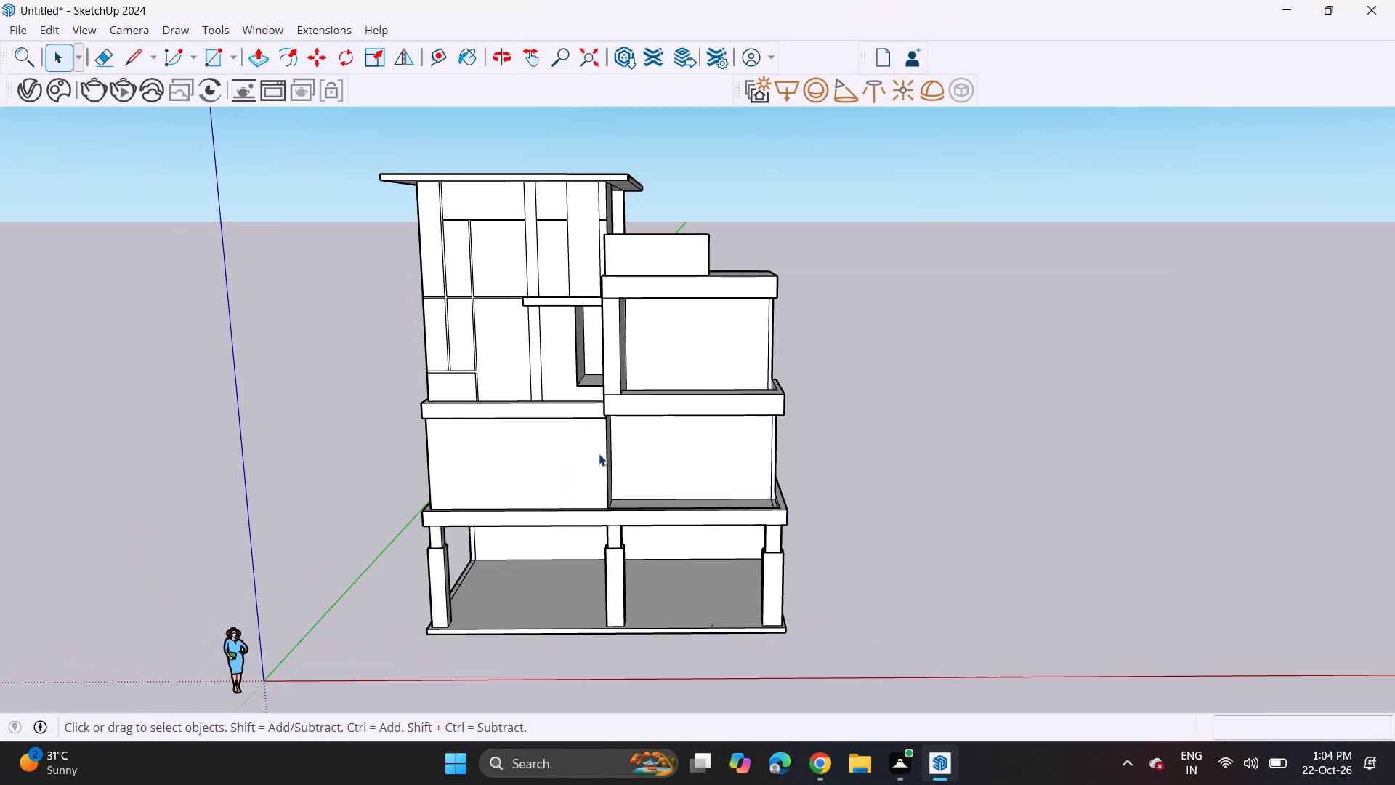
{"action": "scroll", "coordinate": [600, 444], "scroll_direction": "up", "scroll_amount": 6}
{"action": "left_click", "coordinate": [135, 49]}
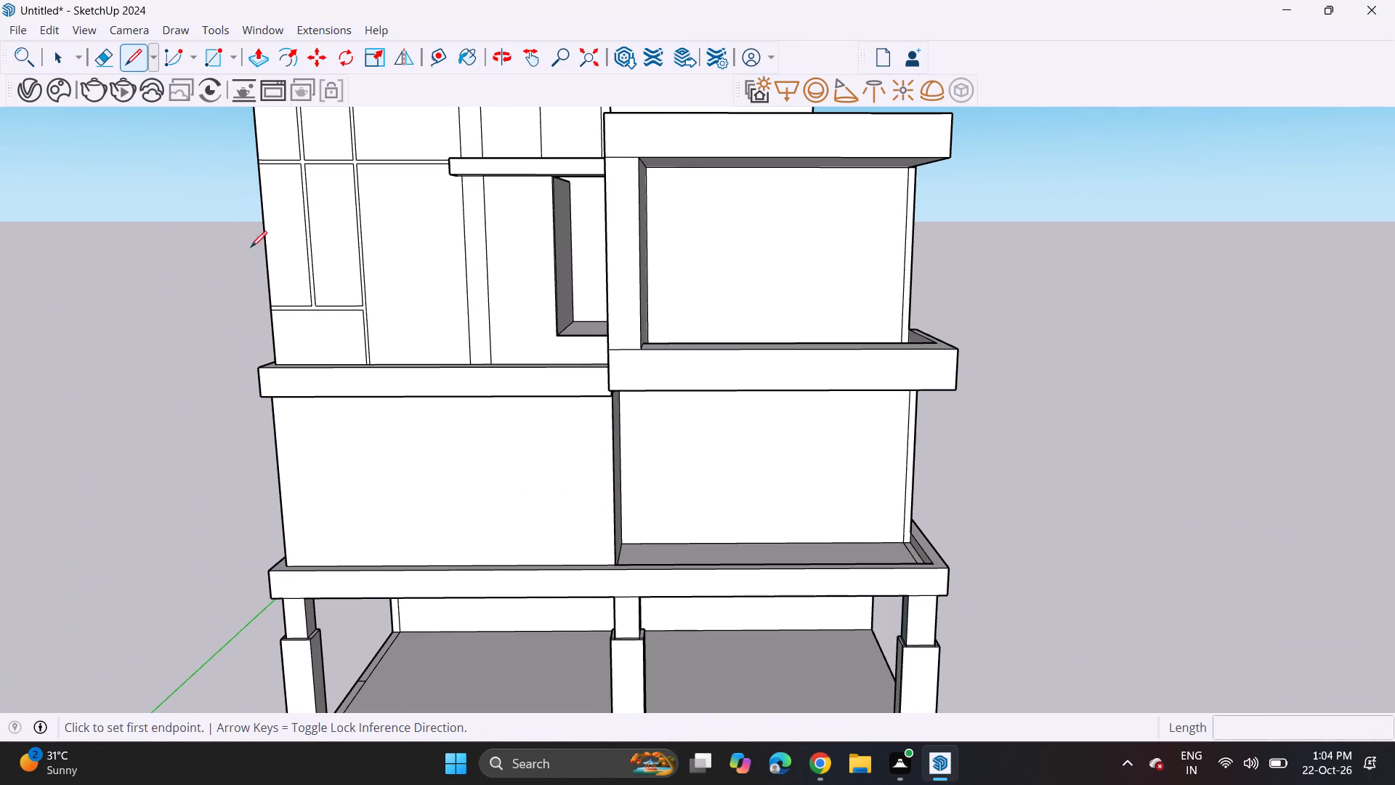
{"action": "middle_click_drag", "start_coordinate": [320, 339], "coordinate": [390, 257]}
{"action": "scroll", "coordinate": [352, 426], "scroll_direction": "up", "scroll_amount": 1}
{"action": "middle_click_drag", "start_coordinate": [365, 429], "coordinate": [644, 413]}
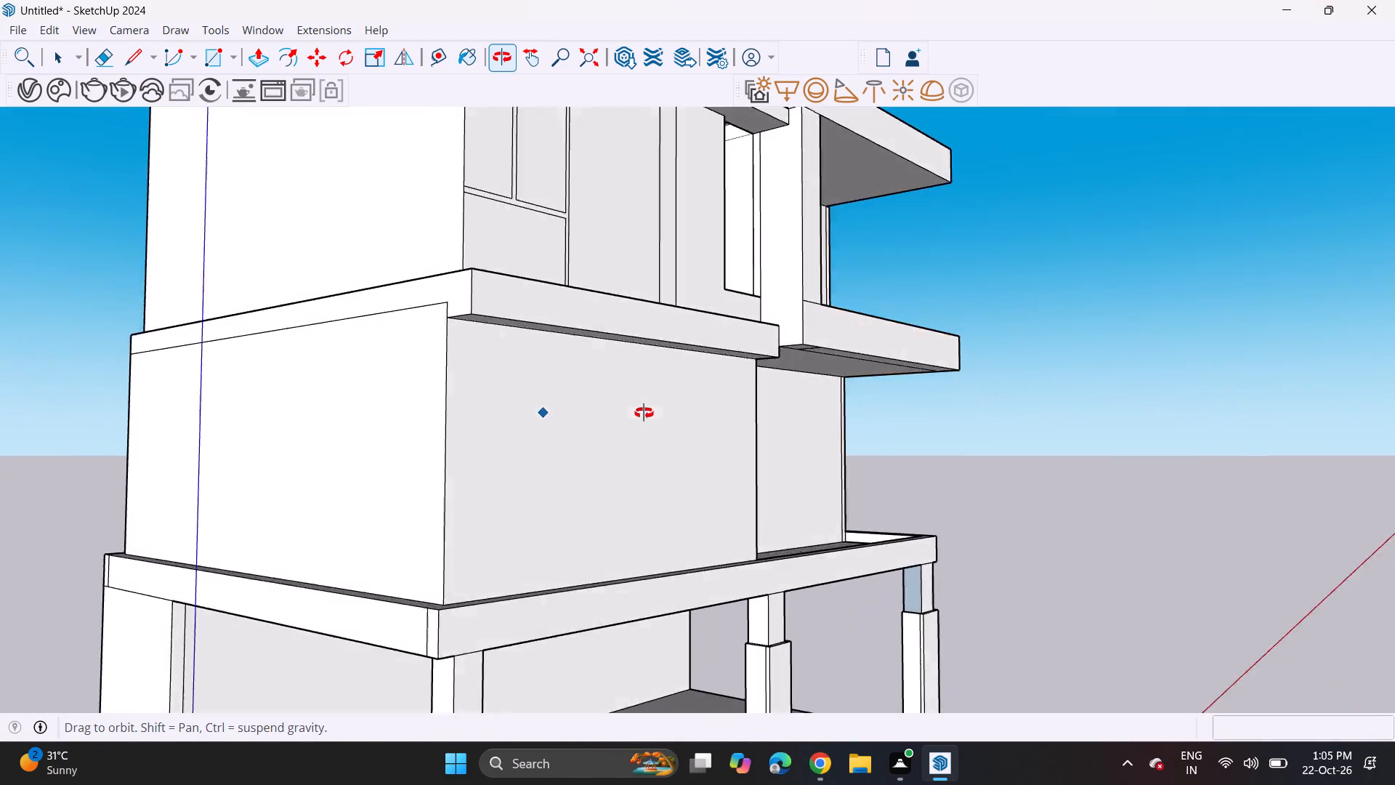
{"action": "middle_click_drag", "start_coordinate": [644, 413], "coordinate": [662, 400]}
{"action": "scroll", "coordinate": [637, 363], "scroll_direction": "up", "scroll_amount": 1}
{"action": "middle_click_drag", "start_coordinate": [599, 323], "coordinate": [559, 331]}
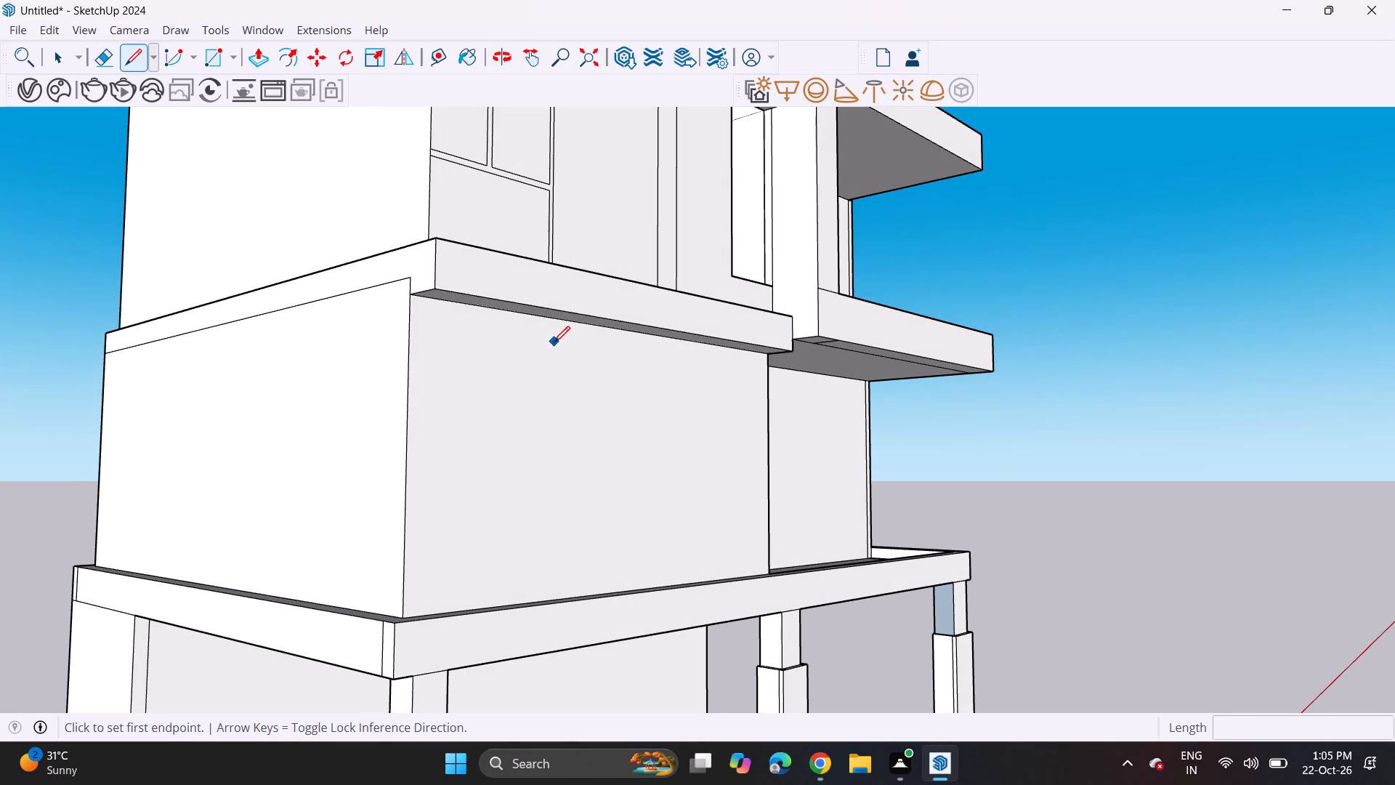
{"action": "scroll", "coordinate": [571, 358], "scroll_direction": "down", "scroll_amount": 7}
{"action": "middle_click_drag", "start_coordinate": [589, 400], "coordinate": [504, 408]}
{"action": "scroll", "coordinate": [550, 429], "scroll_direction": "up", "scroll_amount": 2}
{"action": "middle_click_drag", "start_coordinate": [550, 472], "coordinate": [546, 536]}
{"action": "scroll", "coordinate": [573, 518], "scroll_direction": "up", "scroll_amount": 5}
{"action": "left_click", "coordinate": [553, 527]}
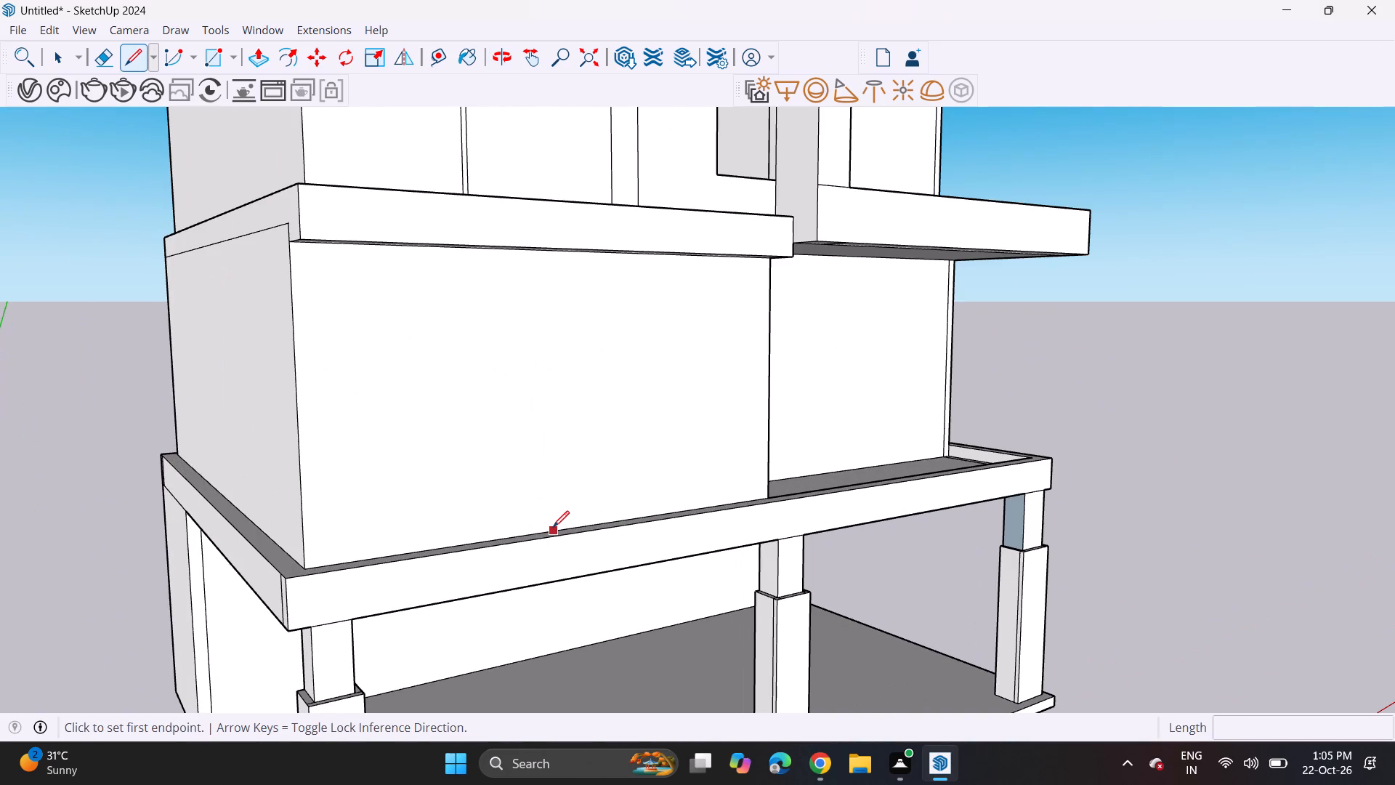
{"action": "scroll", "coordinate": [539, 377], "scroll_direction": "up", "scroll_amount": 2}
{"action": "middle_click_drag", "start_coordinate": [554, 259], "coordinate": [549, 214]}
{"action": "scroll", "coordinate": [549, 208], "scroll_direction": "up", "scroll_amount": 1}
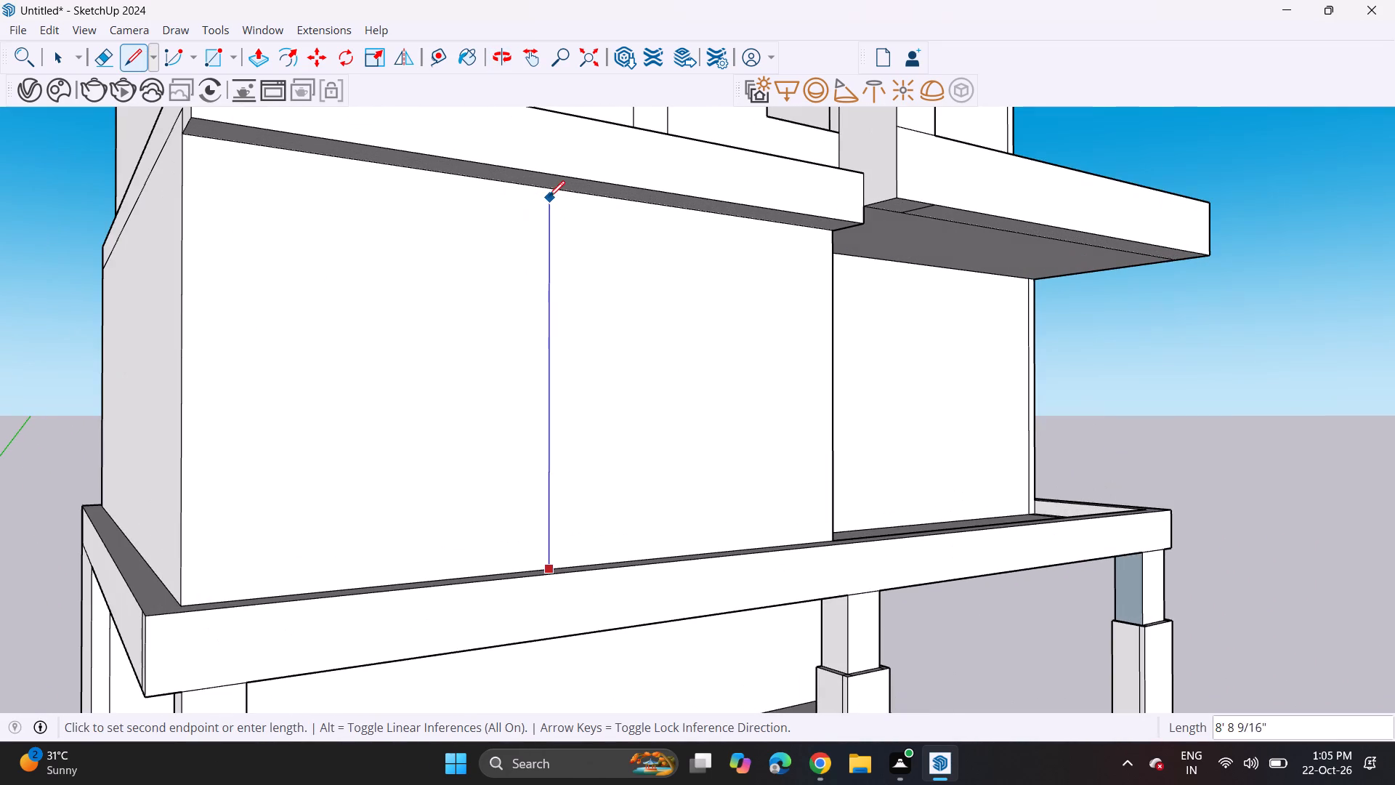
{"action": "left_click", "coordinate": [548, 190]}
Draw a window rectangle about 3' wide by 4' 8" high on the first-floor front wall, against the corner beside the balcony.
{"action": "middle_click_drag", "start_coordinate": [541, 334], "coordinate": [388, 446]}
{"action": "scroll", "coordinate": [385, 442], "scroll_direction": "down", "scroll_amount": 7}
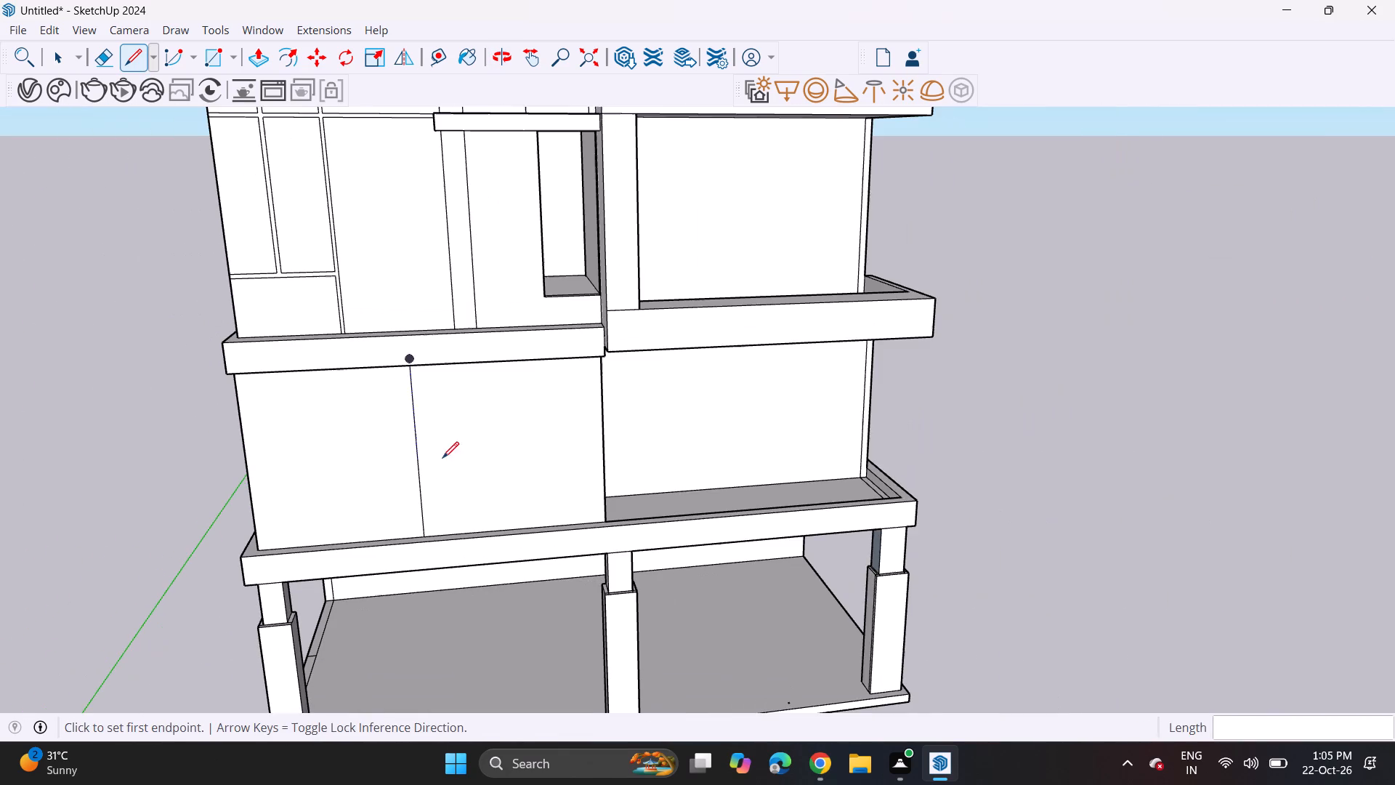
{"action": "scroll", "coordinate": [469, 390], "scroll_direction": "up", "scroll_amount": 1}
{"action": "left_click", "coordinate": [215, 65]}
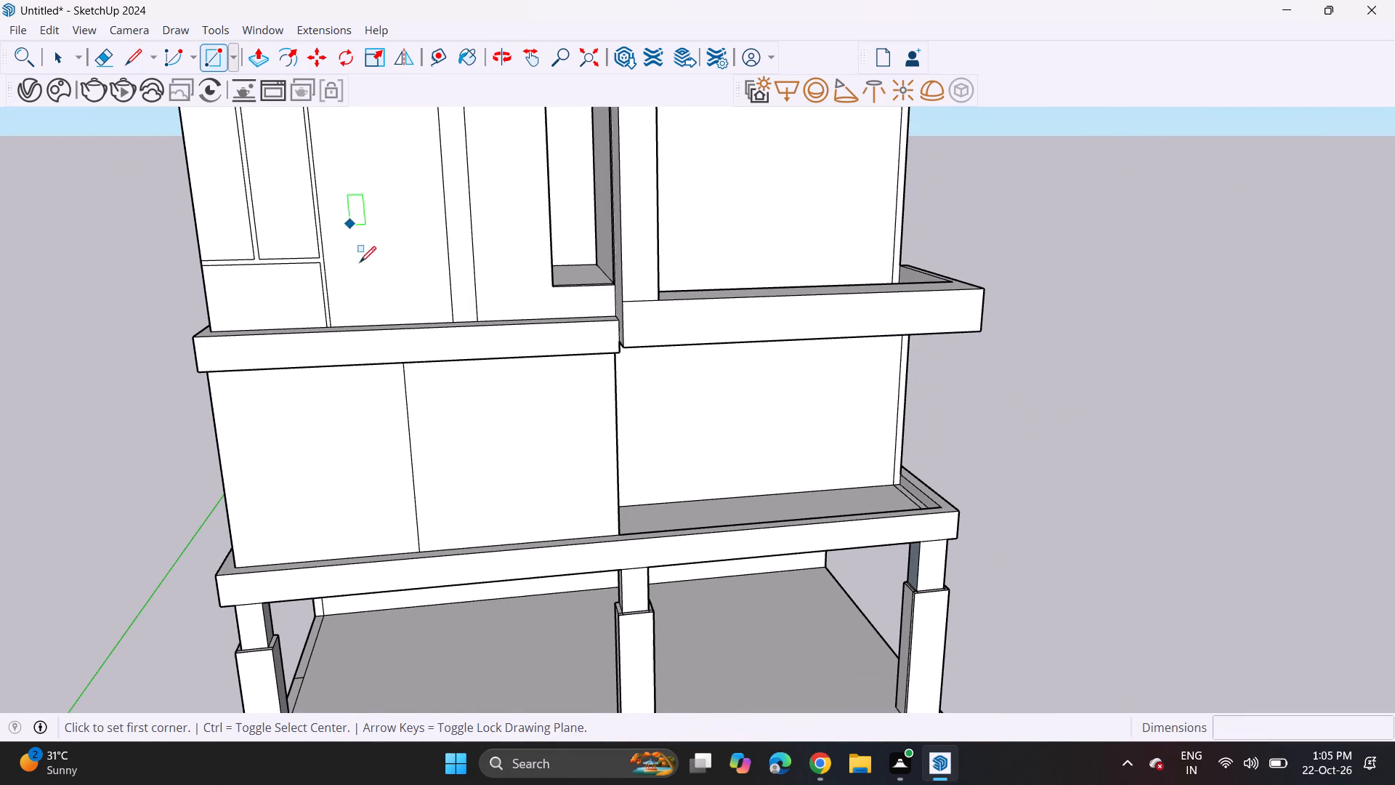
{"action": "middle_click_drag", "start_coordinate": [483, 410], "coordinate": [418, 349]}
{"action": "scroll", "coordinate": [548, 345], "scroll_direction": "up", "scroll_amount": 5}
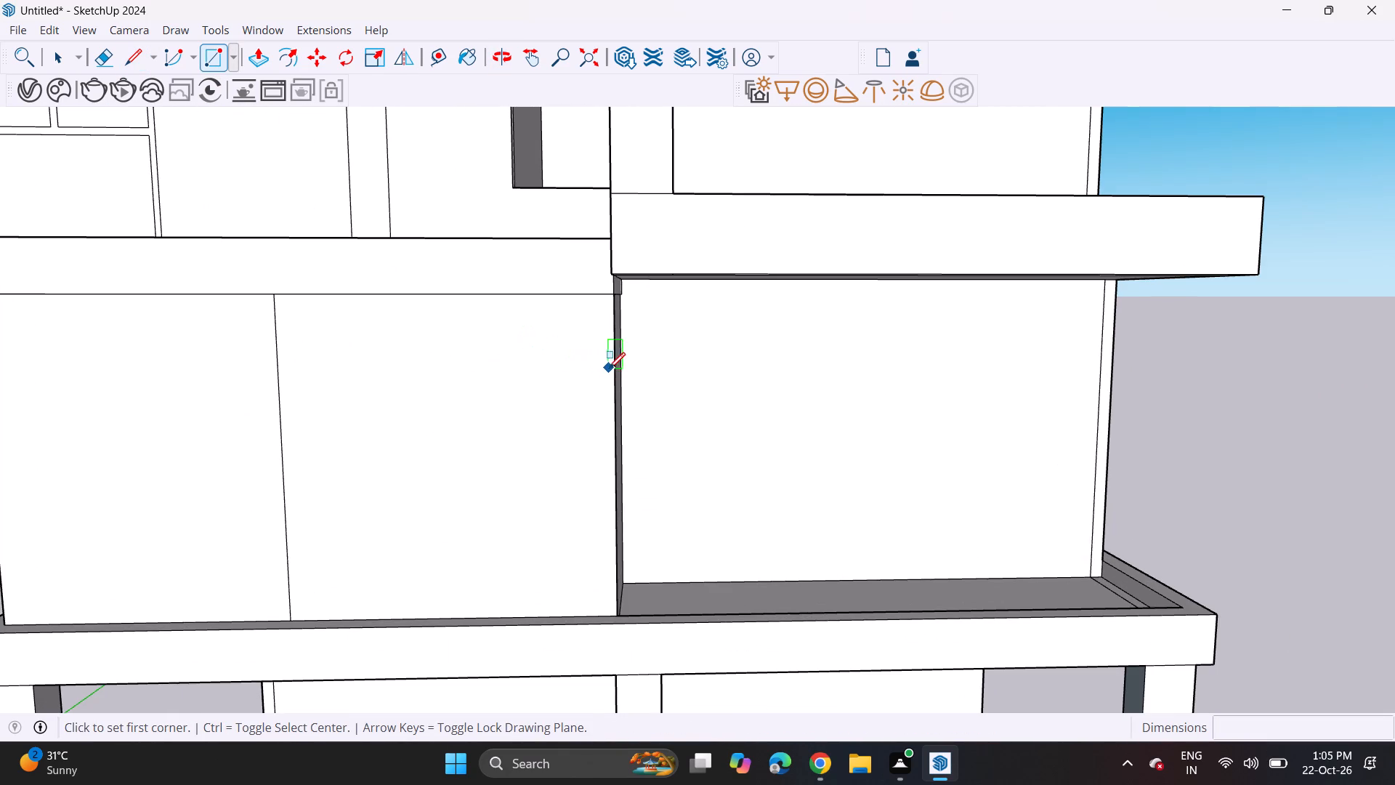
{"action": "left_click", "coordinate": [615, 363]}
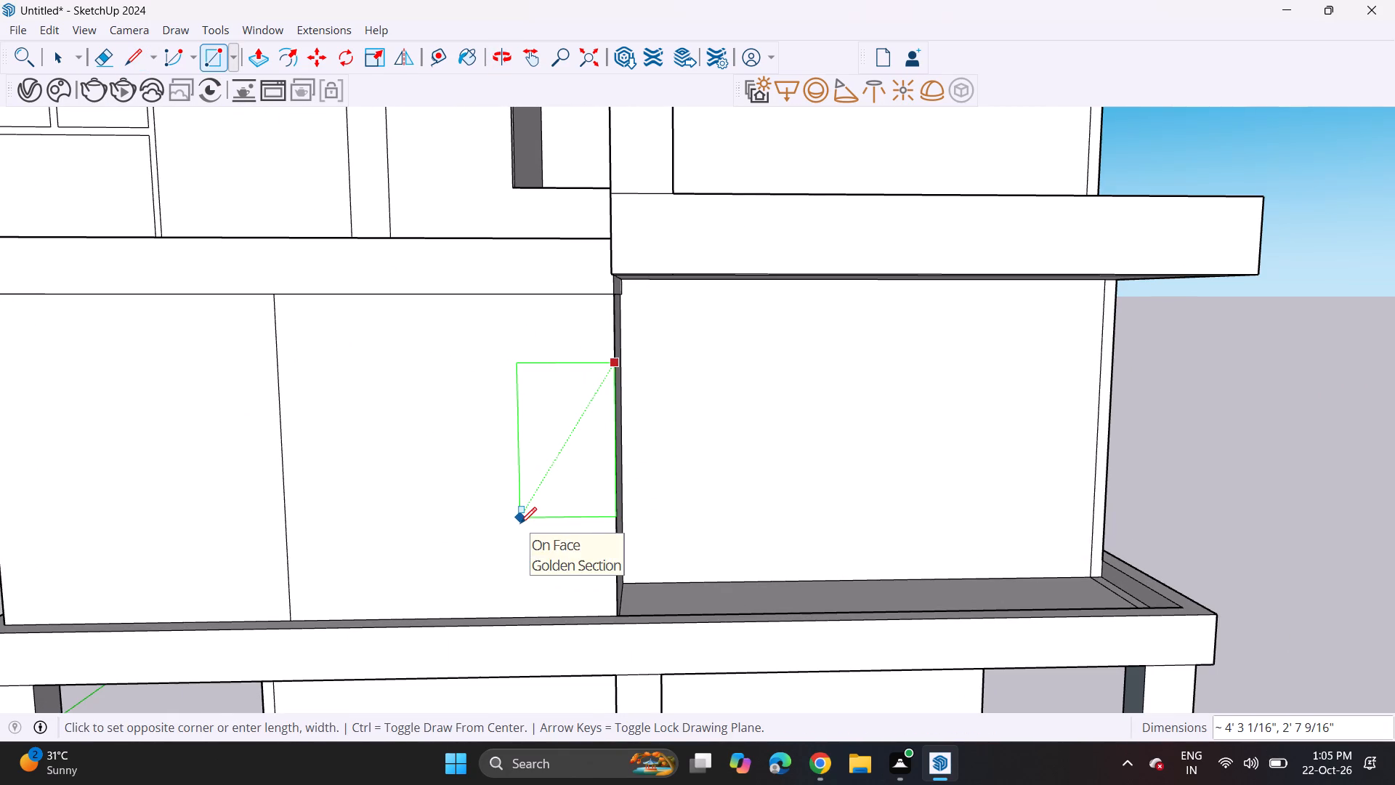
{"action": "left_click", "coordinate": [507, 533]}
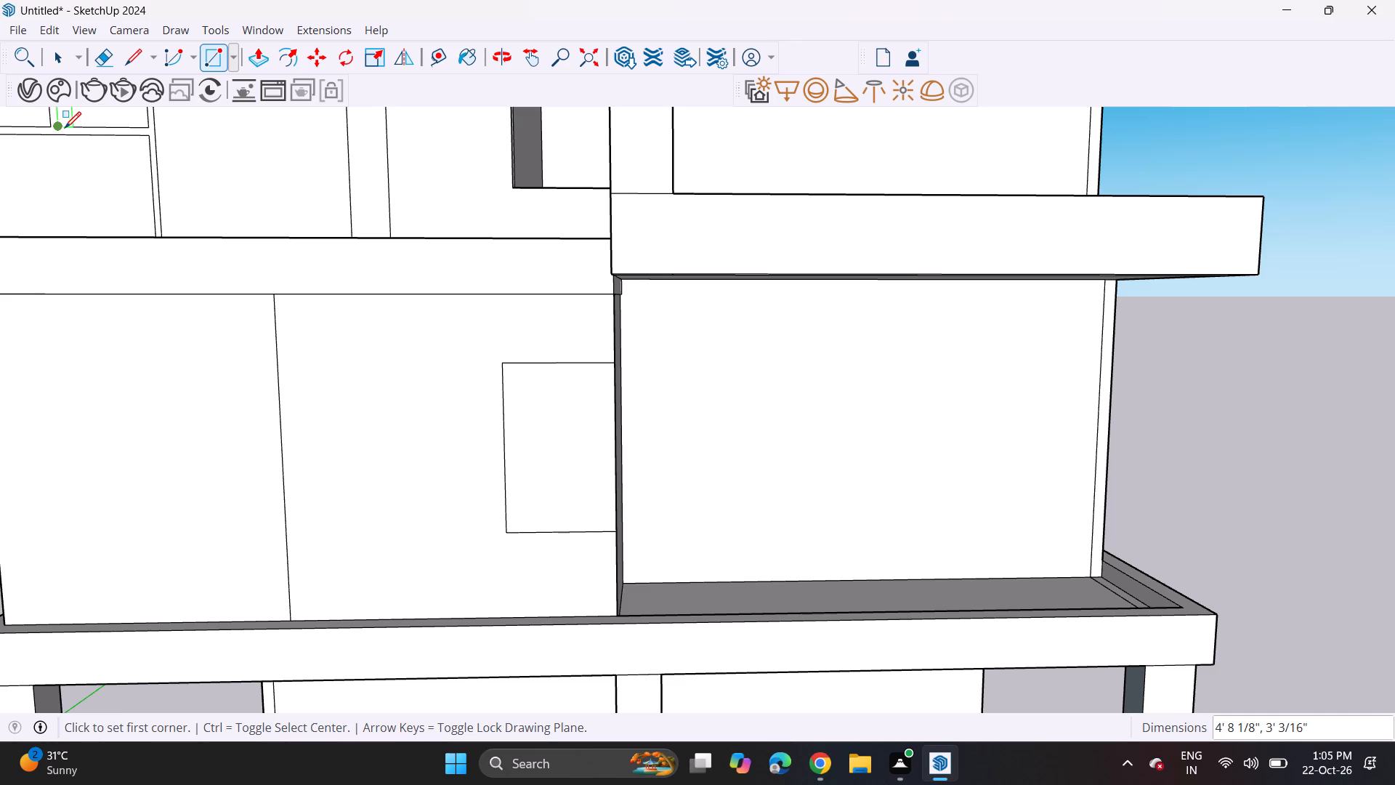
Push the first-floor window rectangle about 4 5/8" into the wall with Push/Pull.
{"action": "scroll", "coordinate": [126, 239], "scroll_direction": "down", "scroll_amount": 6}
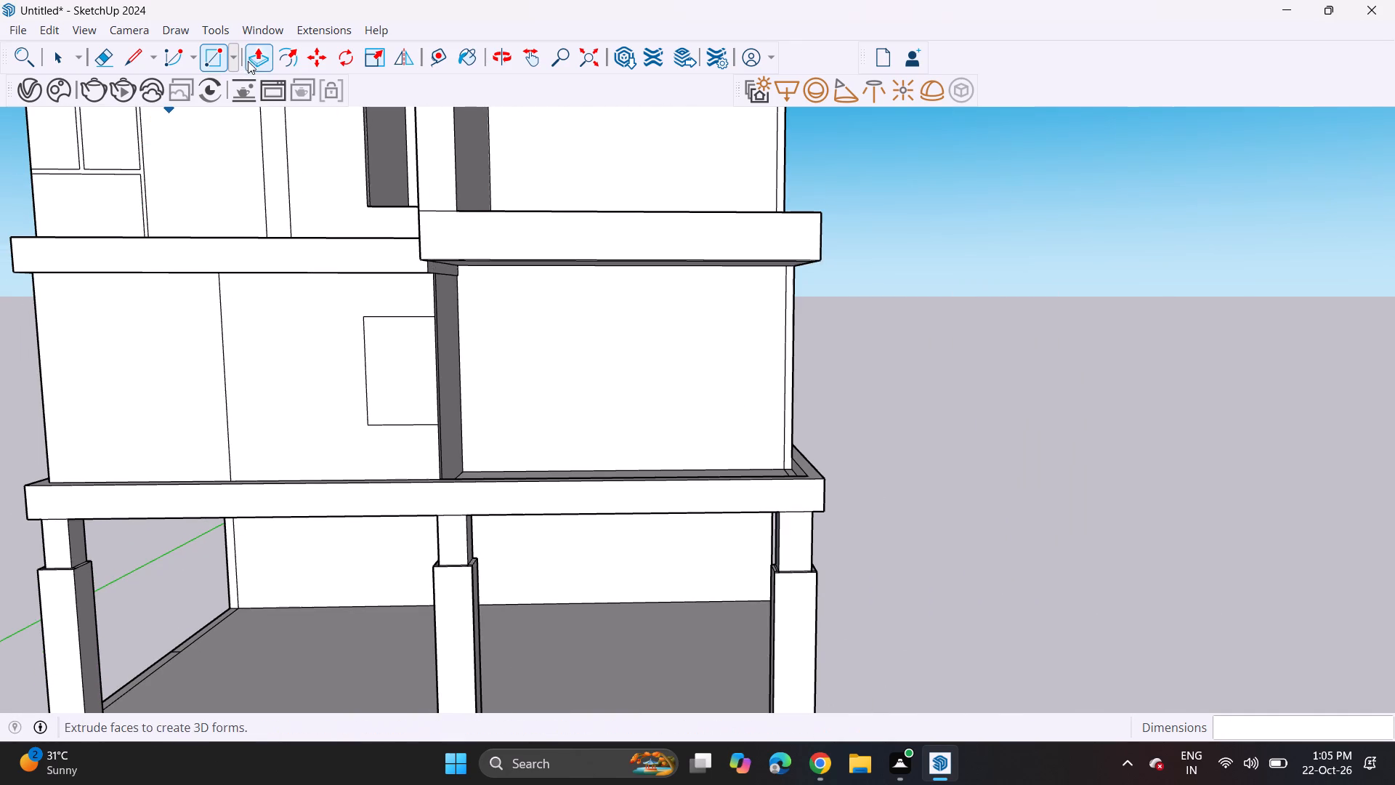
{"action": "left_click", "coordinate": [259, 52]}
{"action": "scroll", "coordinate": [349, 273], "scroll_direction": "up", "scroll_amount": 1}
{"action": "scroll", "coordinate": [403, 363], "scroll_direction": "up", "scroll_amount": 1}
{"action": "middle_click_drag", "start_coordinate": [403, 369], "coordinate": [379, 449]}
{"action": "scroll", "coordinate": [420, 414], "scroll_direction": "up", "scroll_amount": 3}
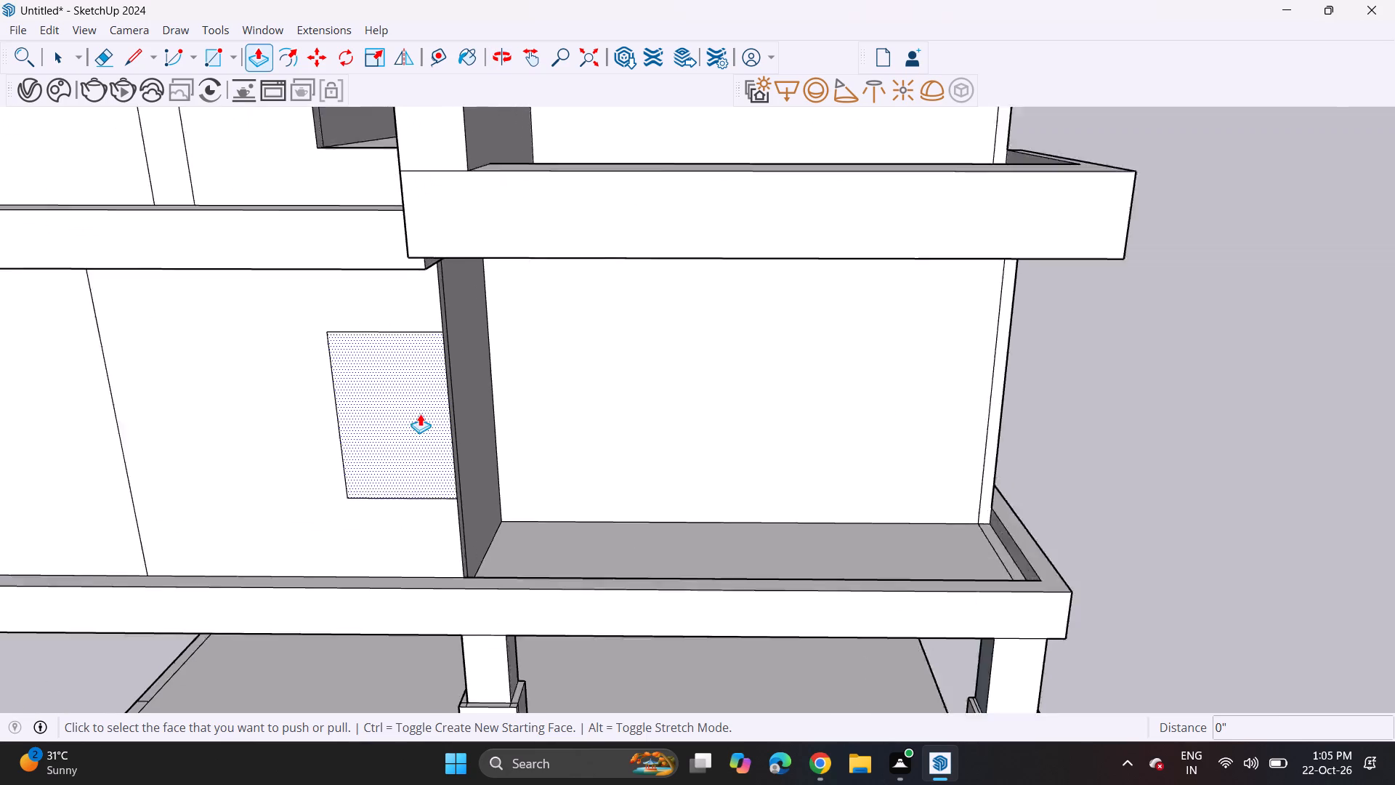
{"action": "scroll", "coordinate": [420, 414], "scroll_direction": "up", "scroll_amount": 3}
{"action": "left_click", "coordinate": [408, 439]}
{"action": "left_click", "coordinate": [411, 424]}
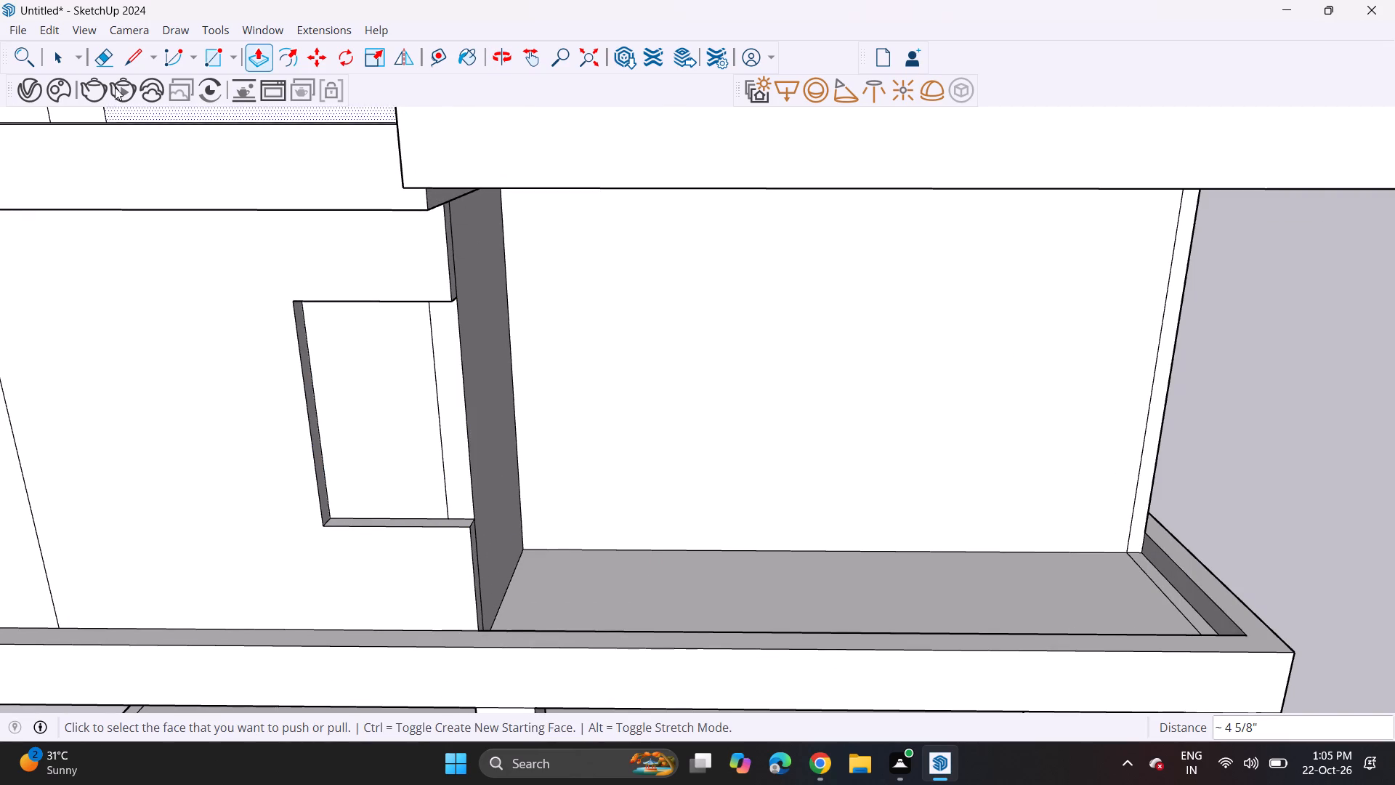
Erase the stray vertical line on the back face of the window recess.
{"action": "left_click", "coordinate": [110, 60]}
{"action": "left_click", "coordinate": [437, 395]}
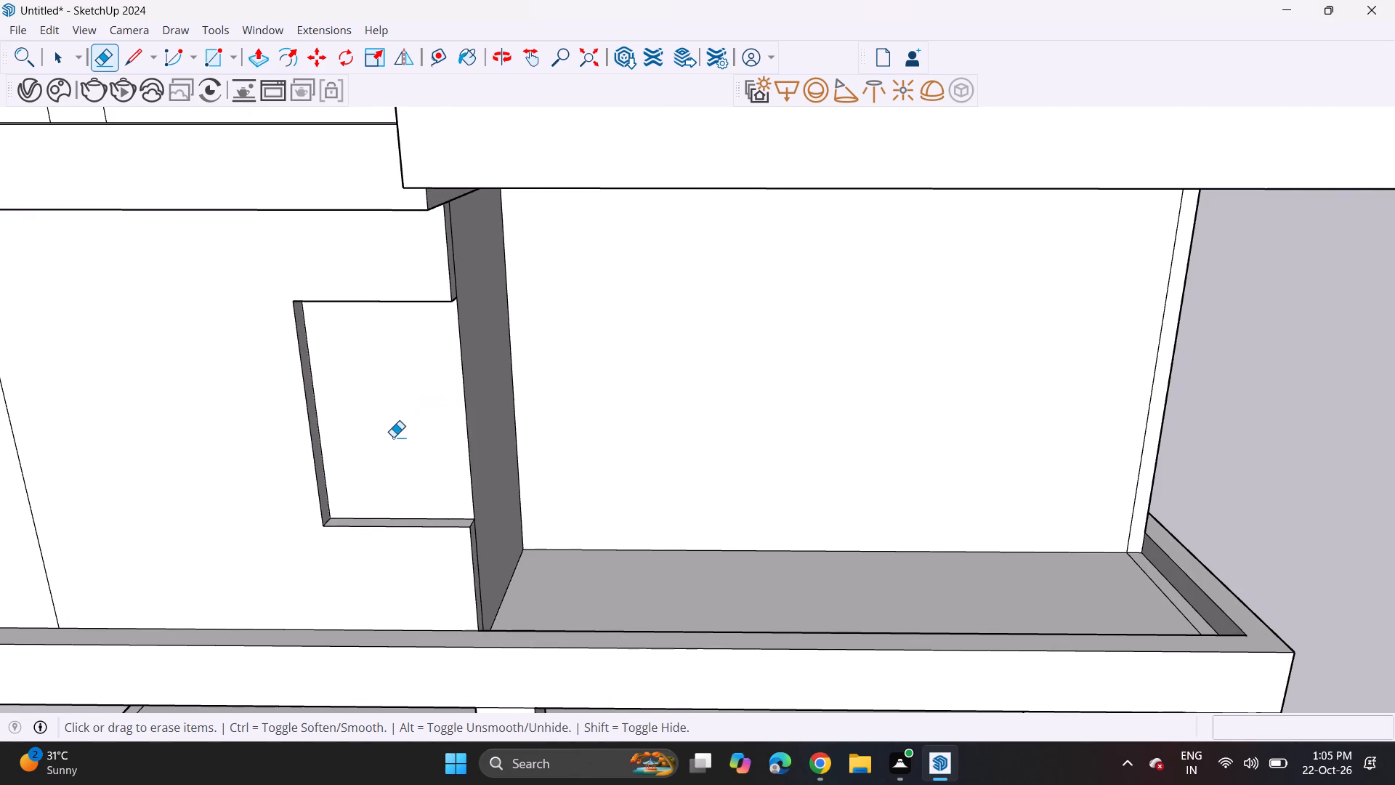
Push the back face of the first-floor window recess about 5 5/16" deeper.
{"action": "scroll", "coordinate": [391, 439], "scroll_direction": "down", "scroll_amount": 7}
{"action": "scroll", "coordinate": [391, 450], "scroll_direction": "up", "scroll_amount": 2}
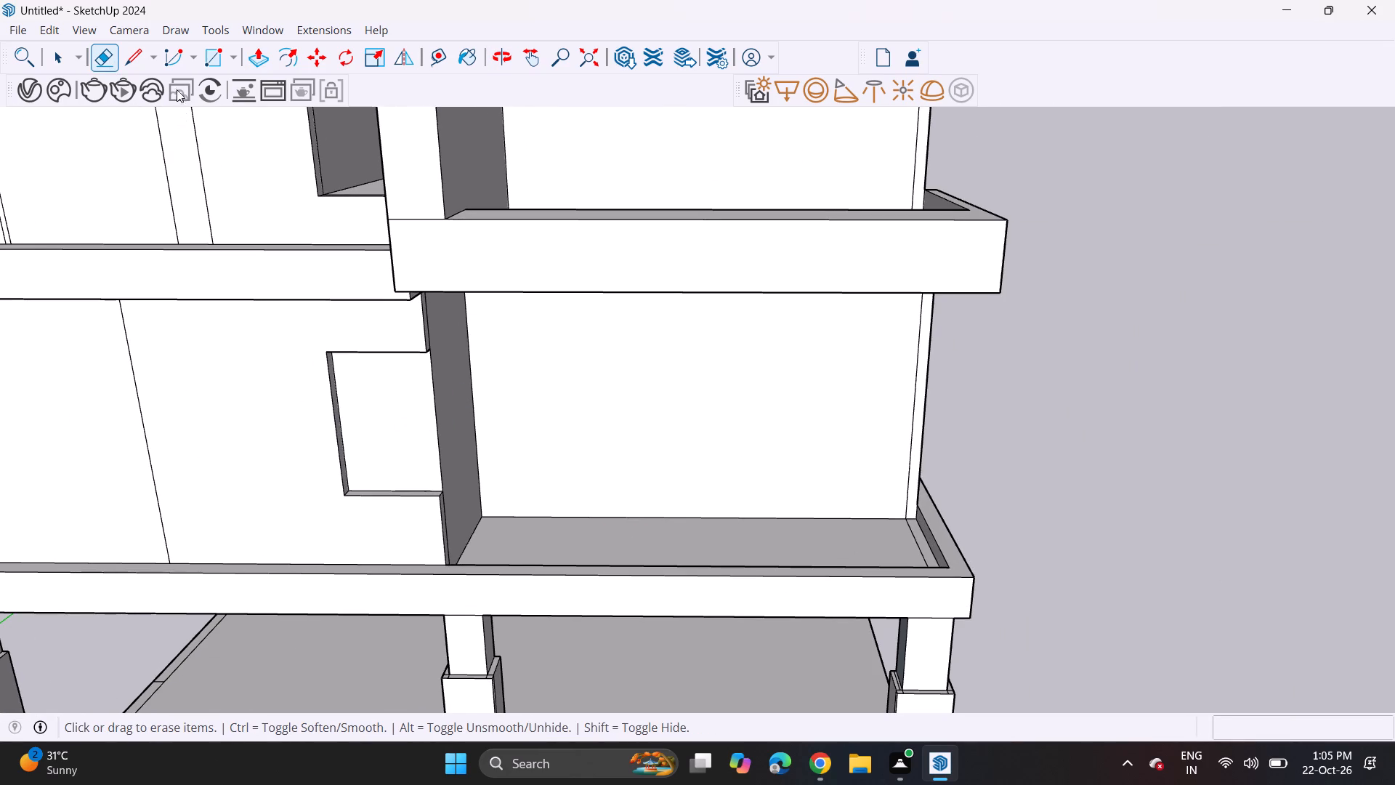
{"action": "left_click", "coordinate": [248, 55]}
{"action": "left_click", "coordinate": [360, 430]}
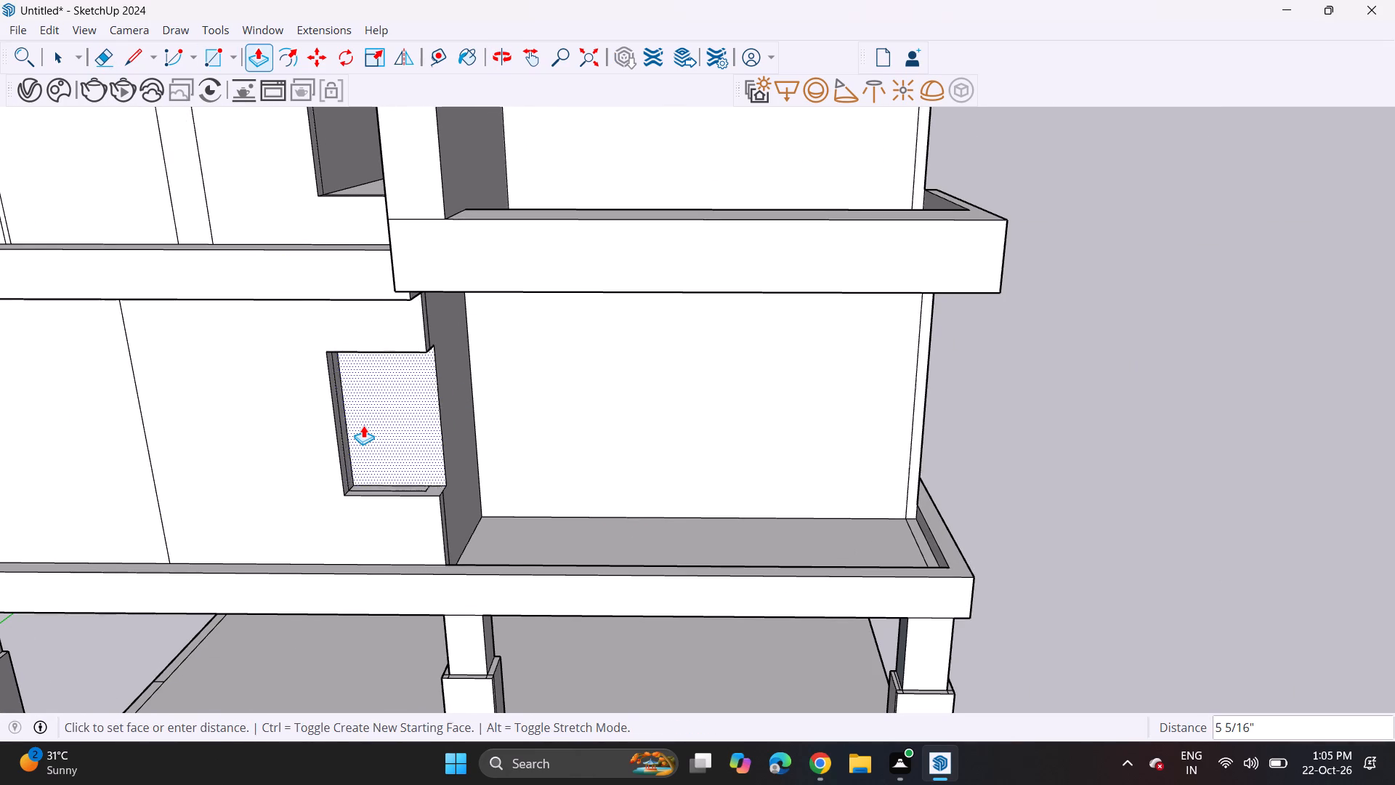
{"action": "left_click", "coordinate": [363, 425]}
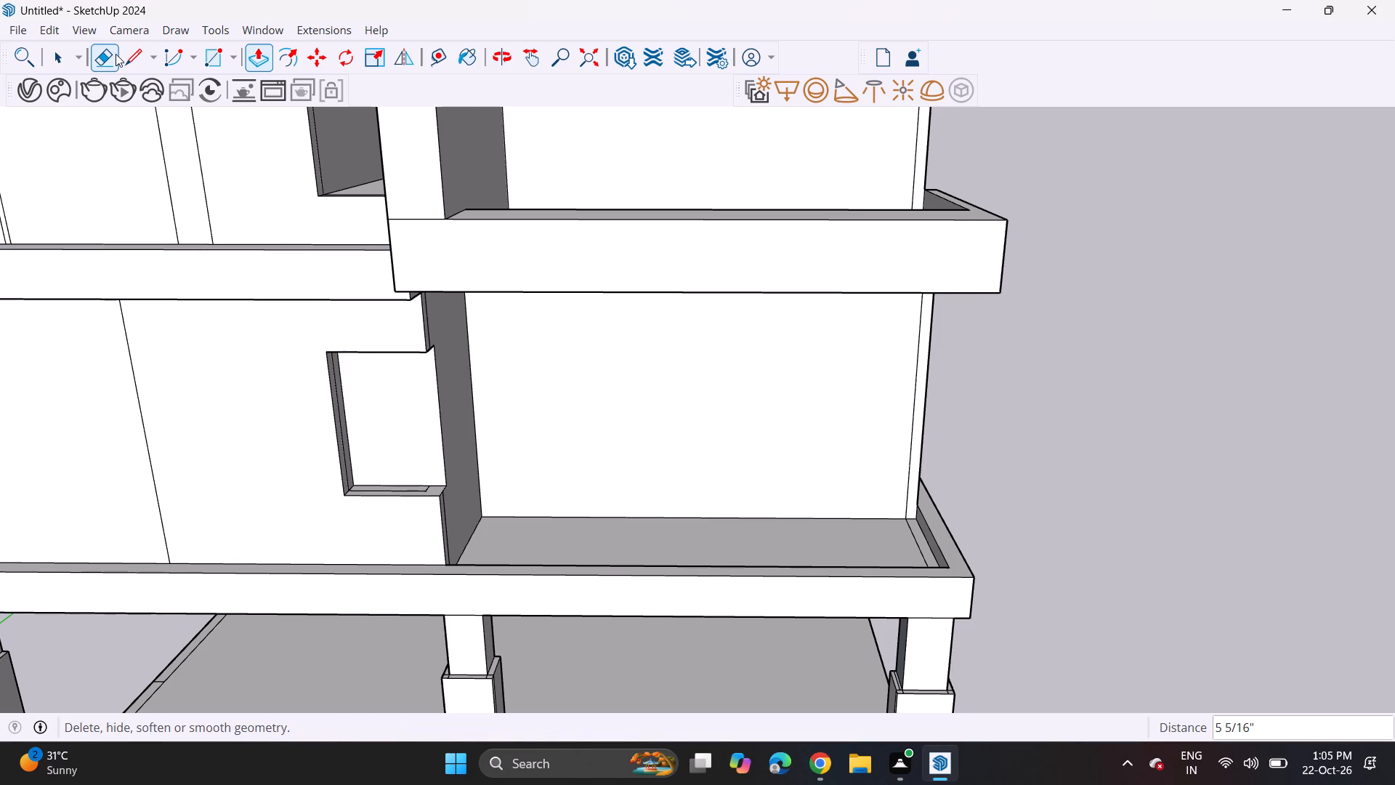
Erase the leftover step lines on the side jamb and sill of the first-floor window recess.
{"action": "left_click", "coordinate": [116, 54]}
{"action": "scroll", "coordinate": [373, 403], "scroll_direction": "up", "scroll_amount": 7}
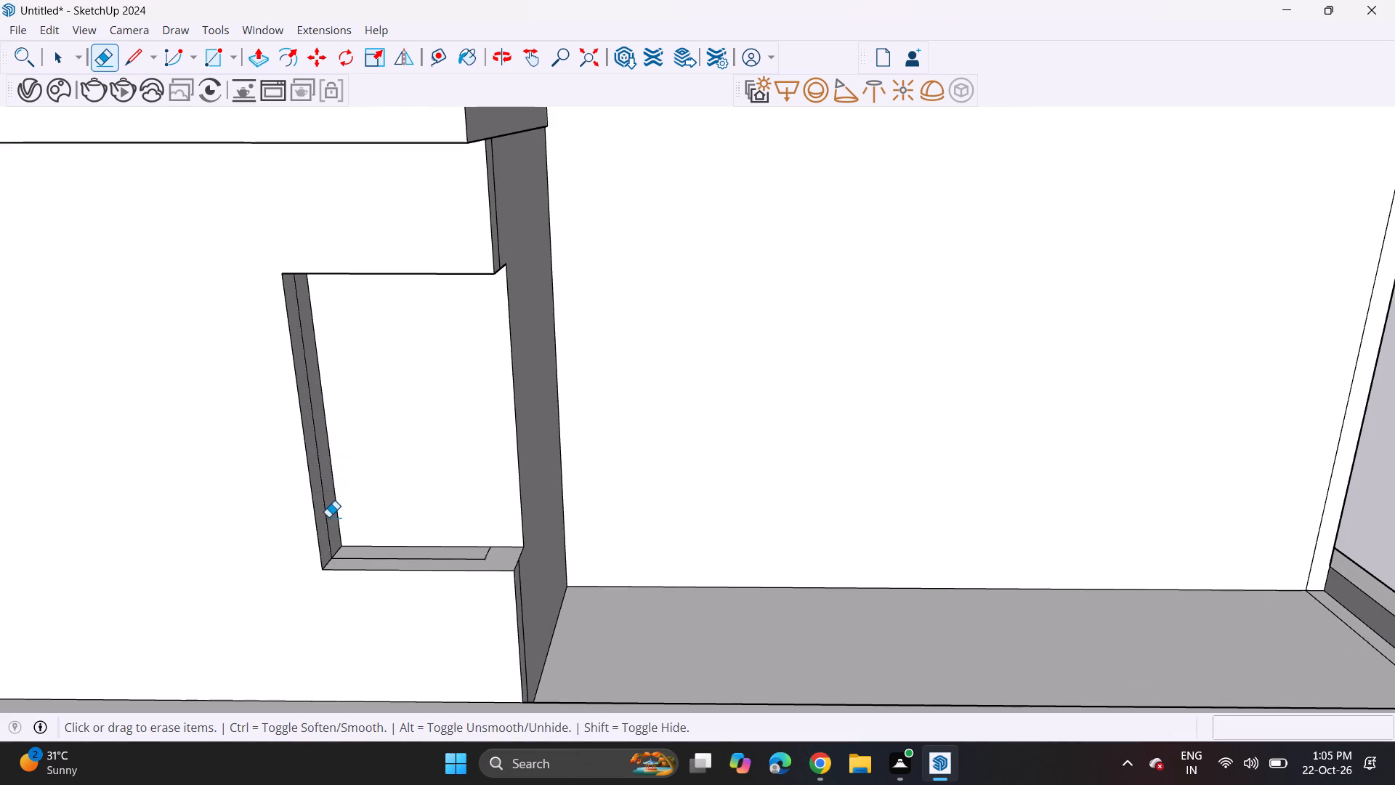
{"action": "left_click", "coordinate": [328, 518]}
{"action": "left_click", "coordinate": [360, 560]}
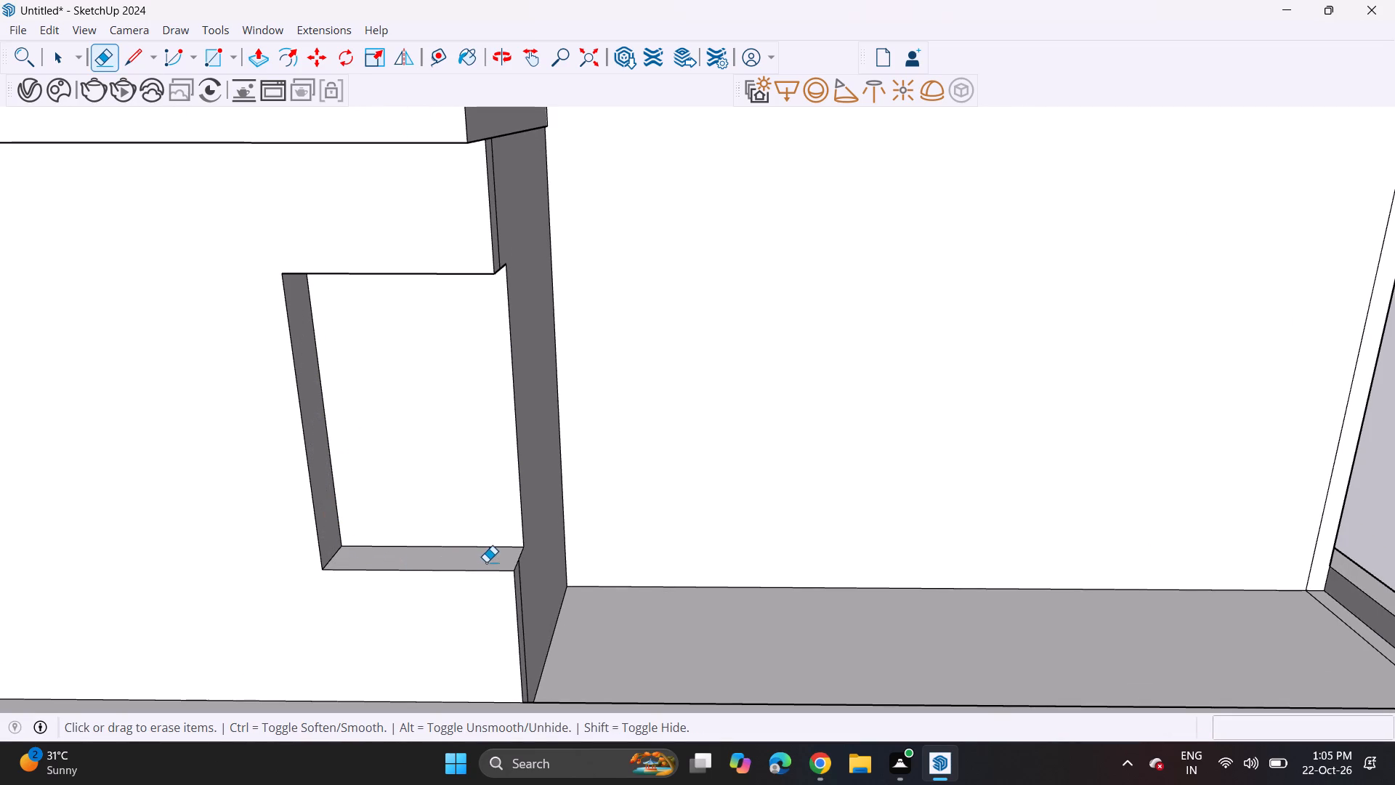
{"action": "left_click", "coordinate": [486, 562]}
{"action": "left_click", "coordinate": [487, 560]}
Erase the leftover step lines on the top underside of the first-floor window recess.
{"action": "middle_click_drag", "start_coordinate": [407, 530], "coordinate": [442, 437]}
{"action": "scroll", "coordinate": [411, 513], "scroll_direction": "up", "scroll_amount": 1}
{"action": "scroll", "coordinate": [434, 432], "scroll_direction": "down", "scroll_amount": 8}
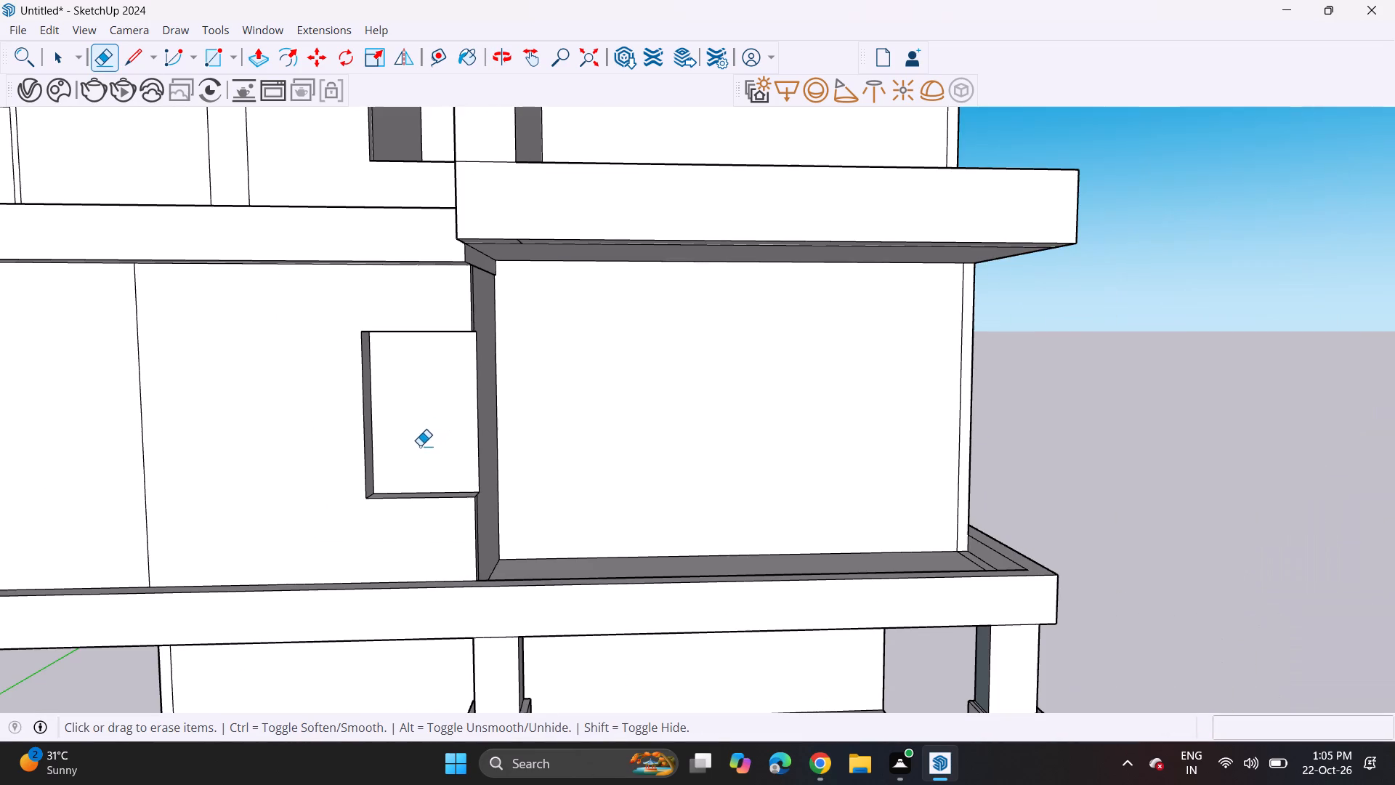
{"action": "middle_click_drag", "start_coordinate": [406, 201], "coordinate": [530, 148]}
{"action": "scroll", "coordinate": [506, 256], "scroll_direction": "up", "scroll_amount": 6}
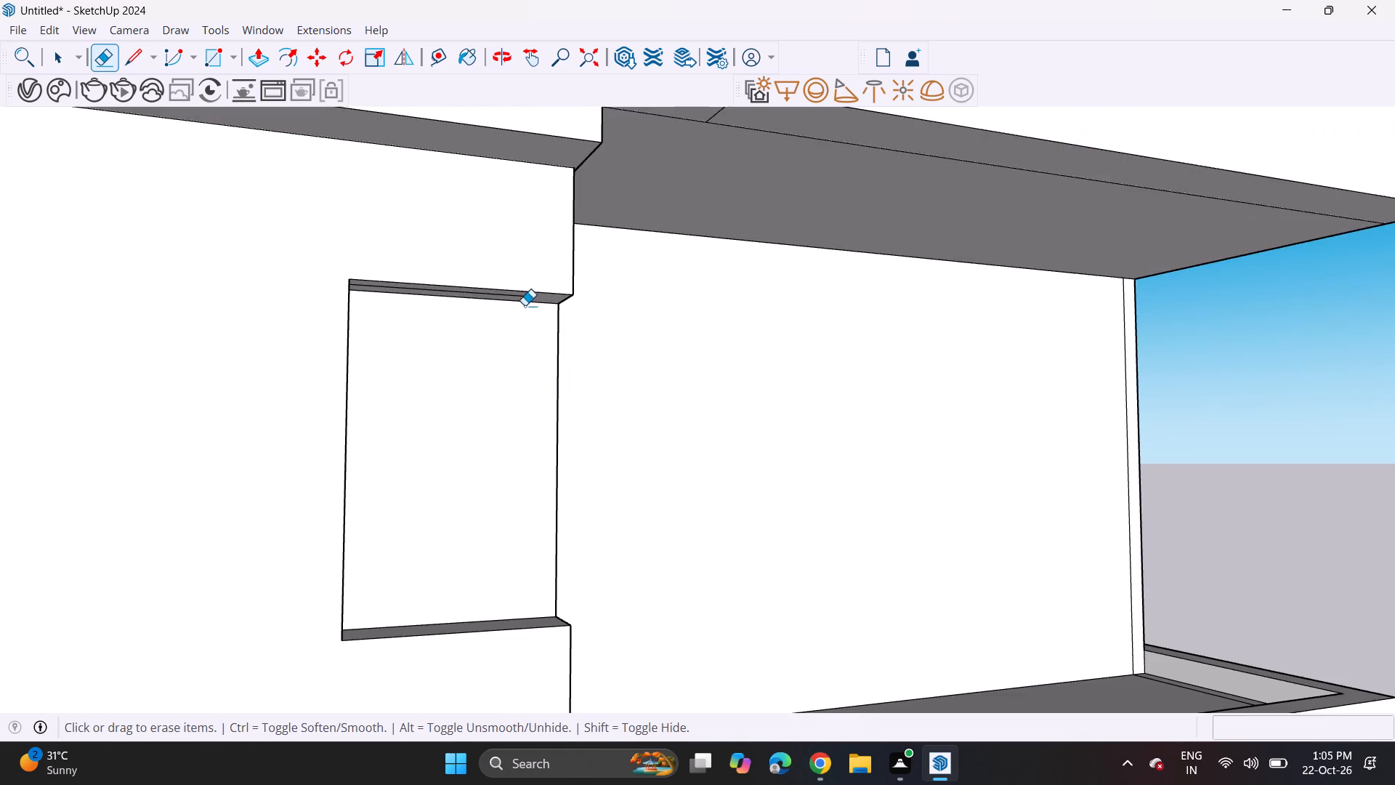
{"action": "middle_click_drag", "start_coordinate": [532, 257], "coordinate": [530, 228]}
{"action": "scroll", "coordinate": [530, 230], "scroll_direction": "up", "scroll_amount": 8}
{"action": "left_click", "coordinate": [528, 275]}
{"action": "left_click", "coordinate": [528, 266]}
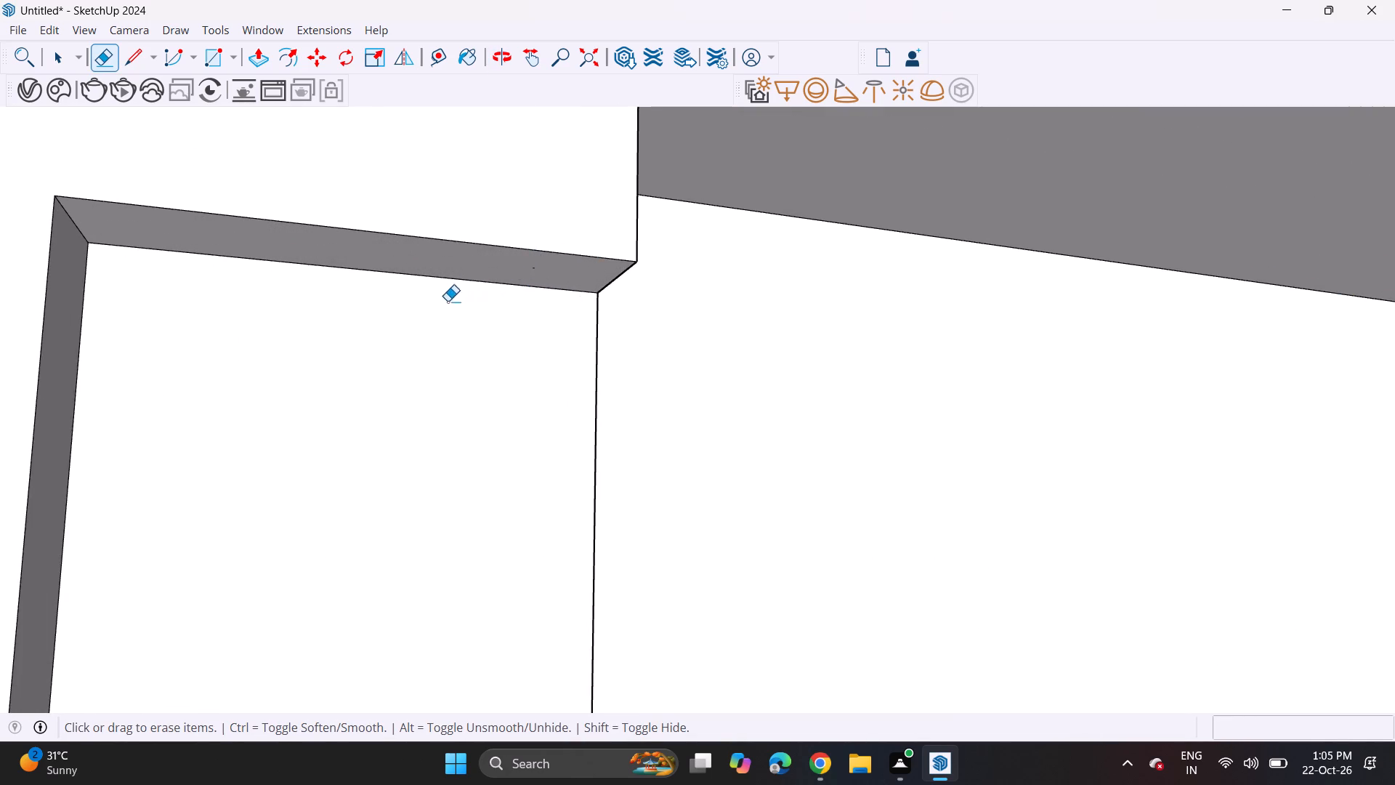
{"action": "scroll", "coordinate": [445, 306], "scroll_direction": "down", "scroll_amount": 8}
{"action": "scroll", "coordinate": [493, 285], "scroll_direction": "up", "scroll_amount": 10}
{"action": "left_click", "coordinate": [478, 293]}
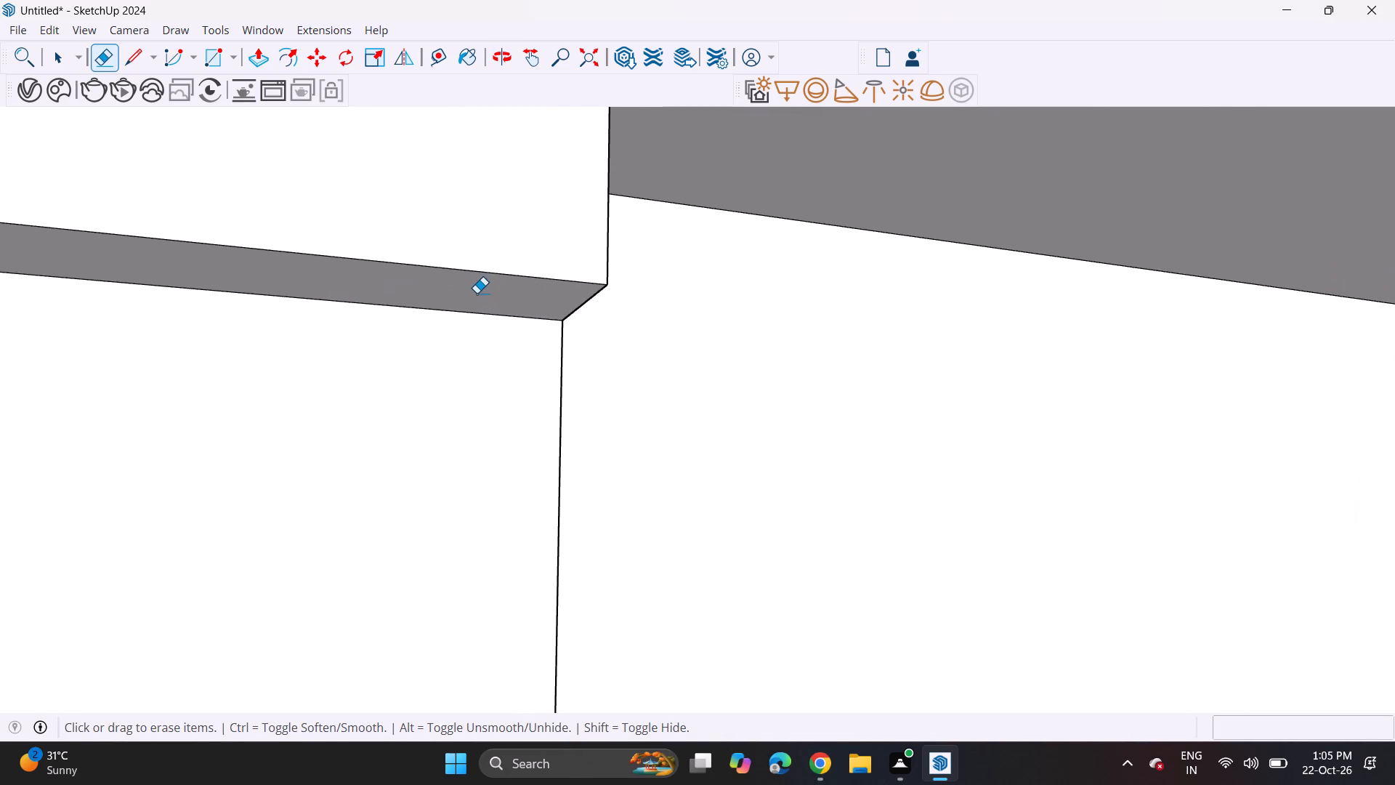
{"action": "left_click", "coordinate": [477, 292]}
{"action": "scroll", "coordinate": [497, 301], "scroll_direction": "up", "scroll_amount": 2}
{"action": "scroll", "coordinate": [405, 360], "scroll_direction": "down", "scroll_amount": 20}
{"action": "scroll", "coordinate": [405, 360], "scroll_direction": "down", "scroll_amount": 2}
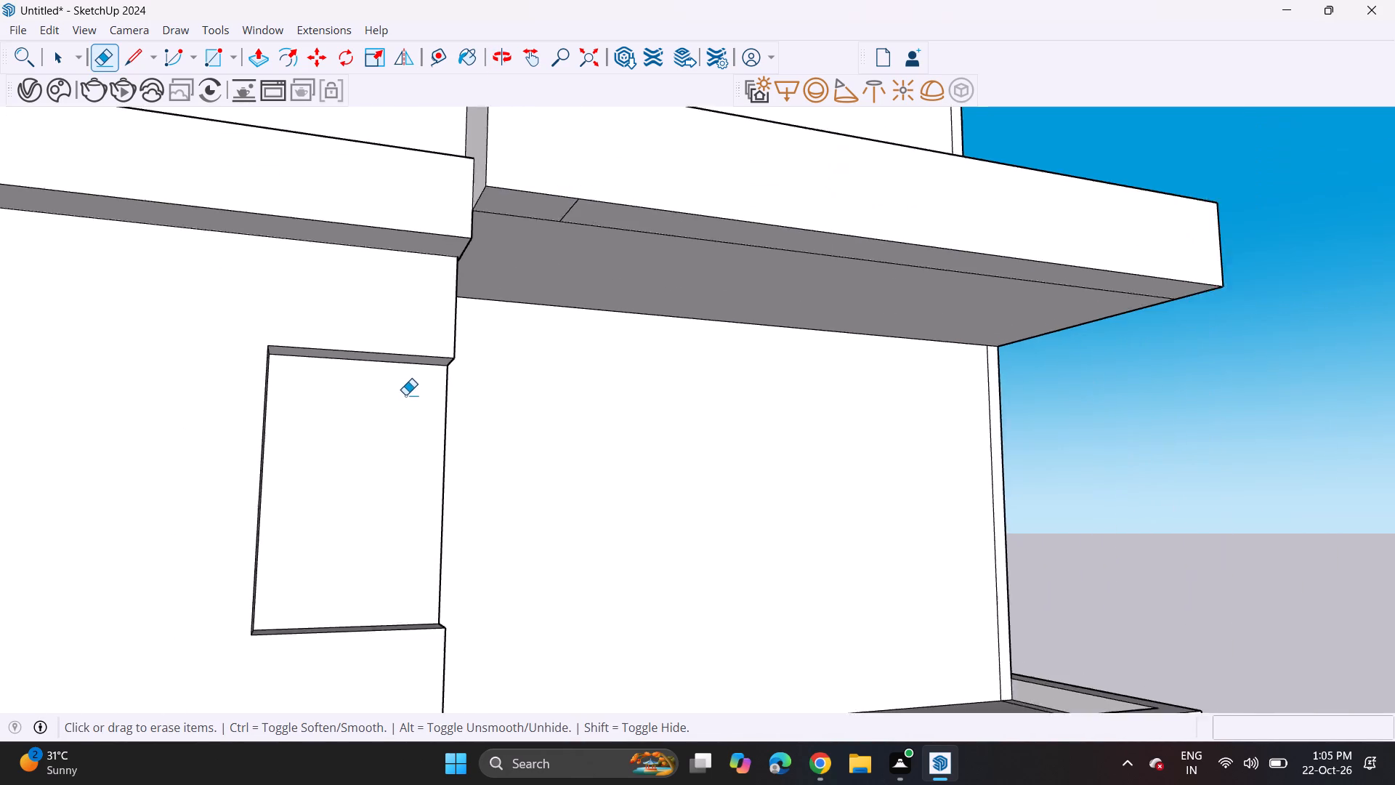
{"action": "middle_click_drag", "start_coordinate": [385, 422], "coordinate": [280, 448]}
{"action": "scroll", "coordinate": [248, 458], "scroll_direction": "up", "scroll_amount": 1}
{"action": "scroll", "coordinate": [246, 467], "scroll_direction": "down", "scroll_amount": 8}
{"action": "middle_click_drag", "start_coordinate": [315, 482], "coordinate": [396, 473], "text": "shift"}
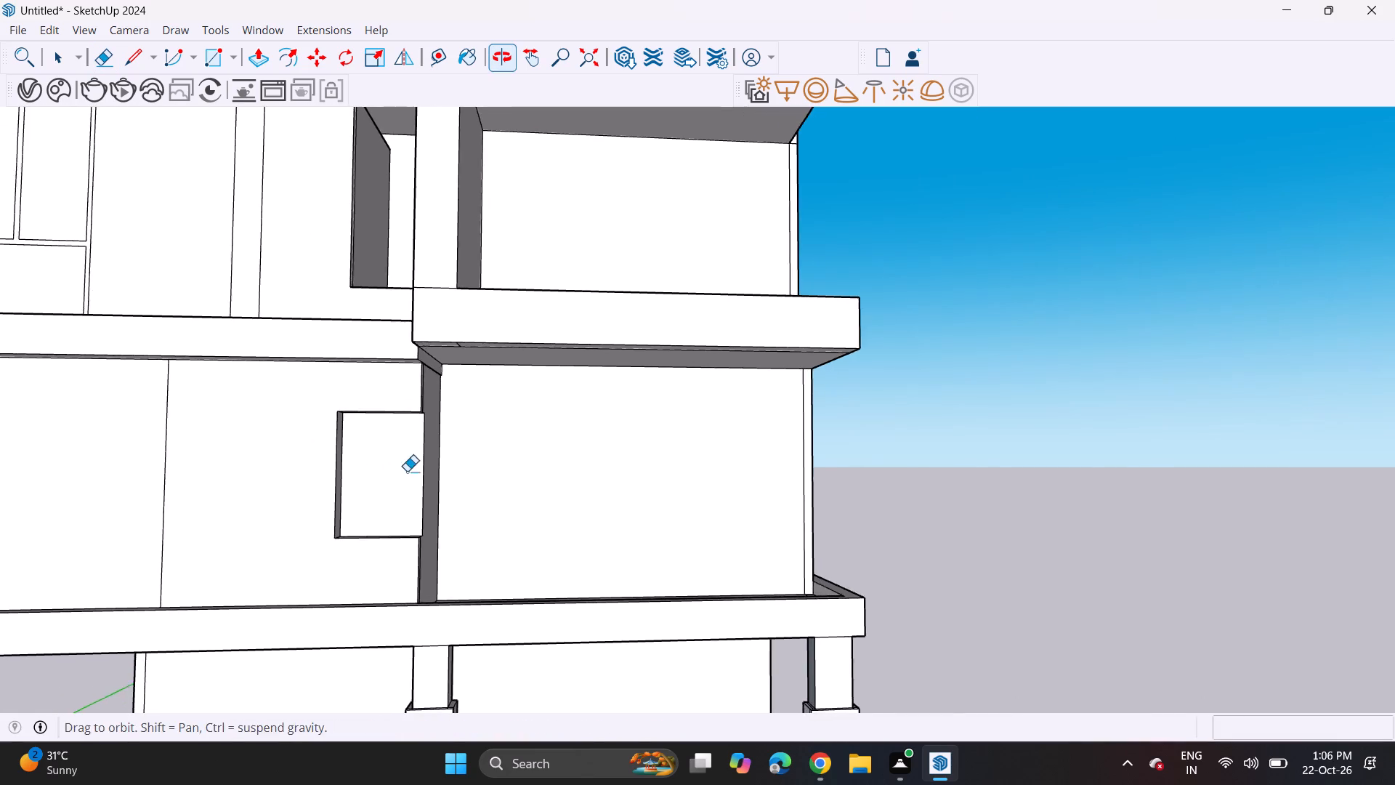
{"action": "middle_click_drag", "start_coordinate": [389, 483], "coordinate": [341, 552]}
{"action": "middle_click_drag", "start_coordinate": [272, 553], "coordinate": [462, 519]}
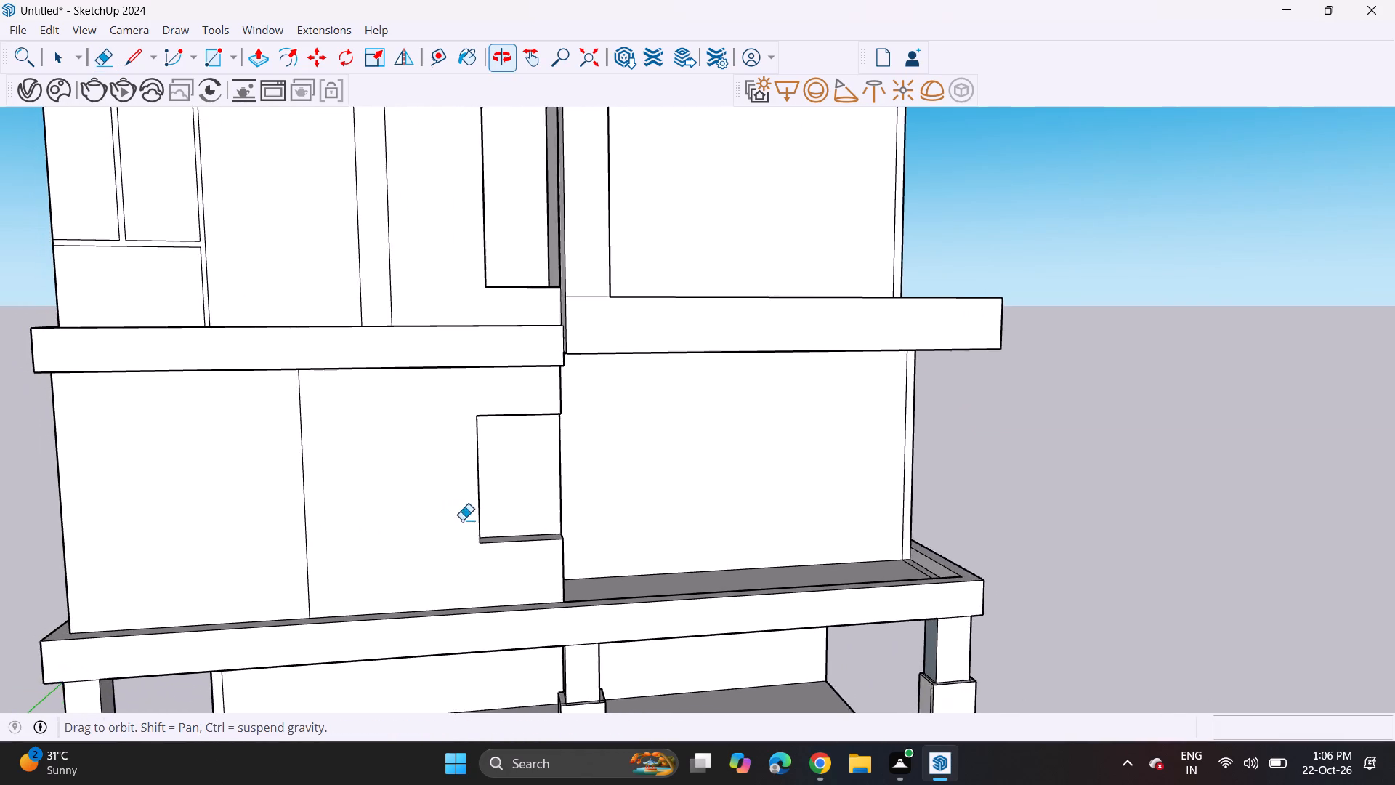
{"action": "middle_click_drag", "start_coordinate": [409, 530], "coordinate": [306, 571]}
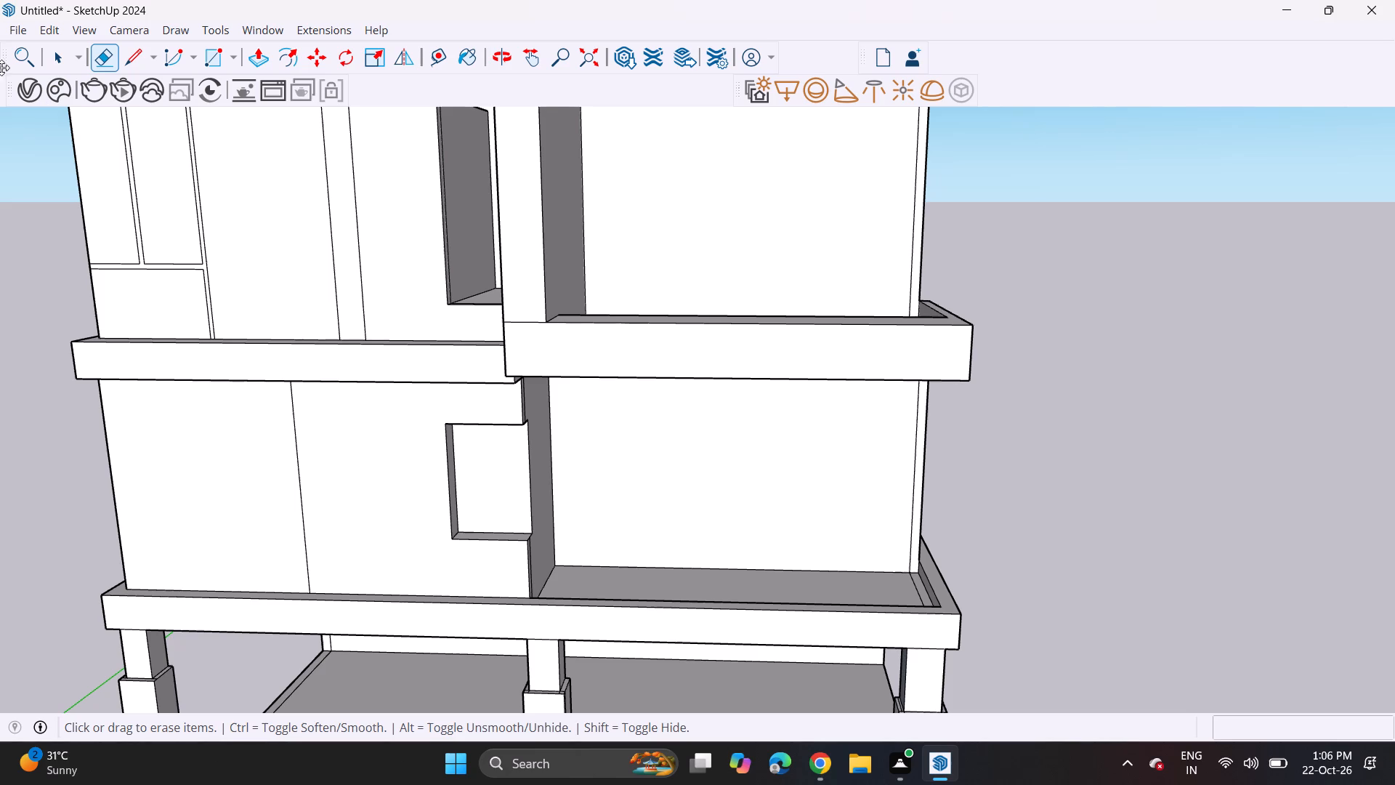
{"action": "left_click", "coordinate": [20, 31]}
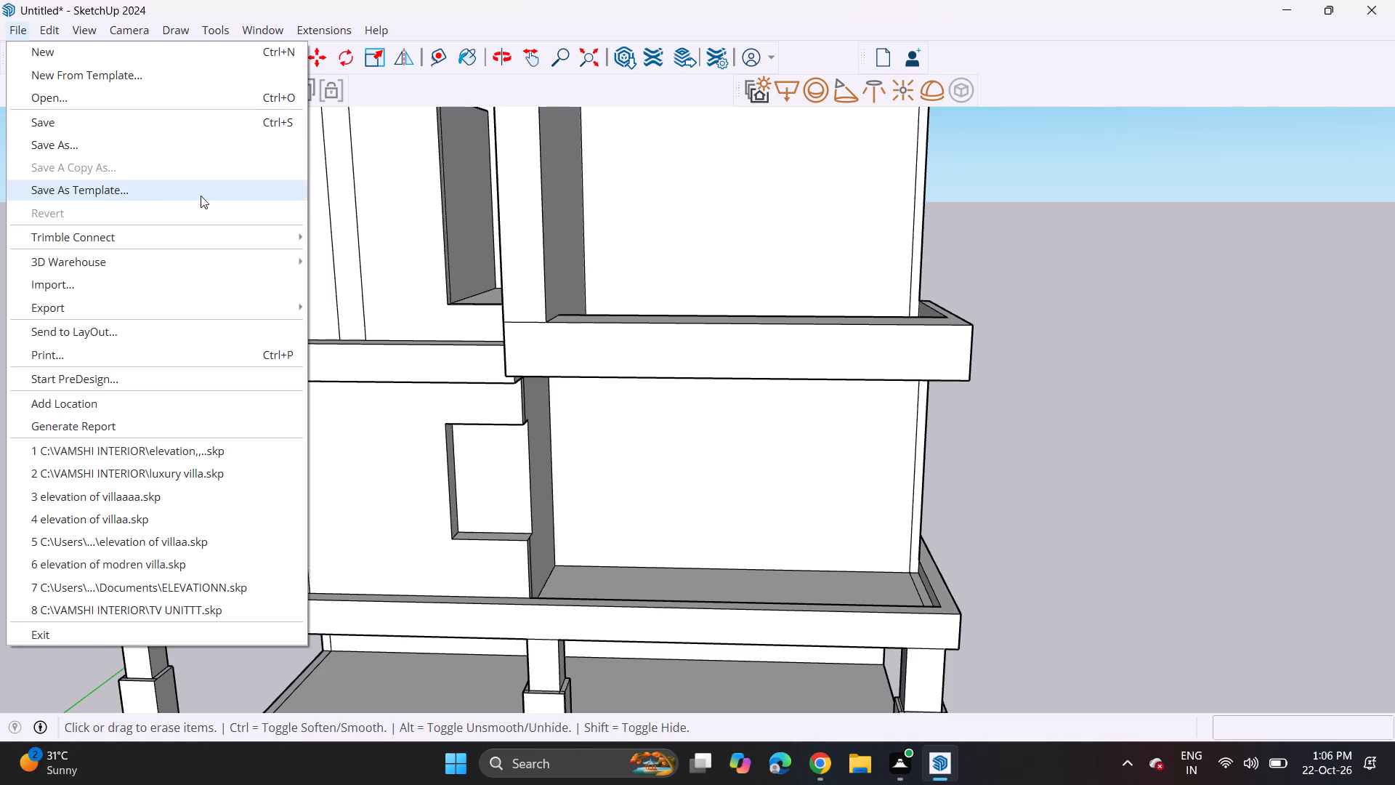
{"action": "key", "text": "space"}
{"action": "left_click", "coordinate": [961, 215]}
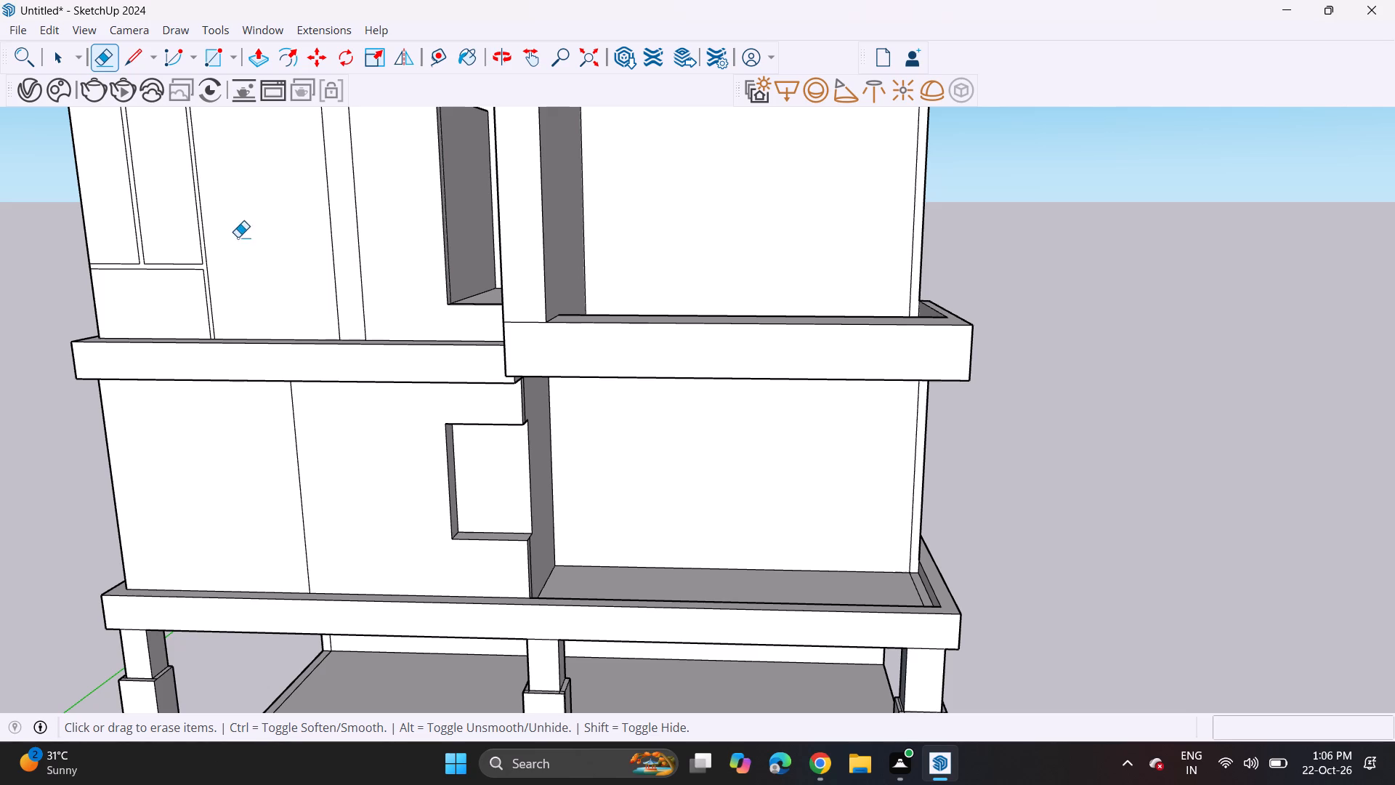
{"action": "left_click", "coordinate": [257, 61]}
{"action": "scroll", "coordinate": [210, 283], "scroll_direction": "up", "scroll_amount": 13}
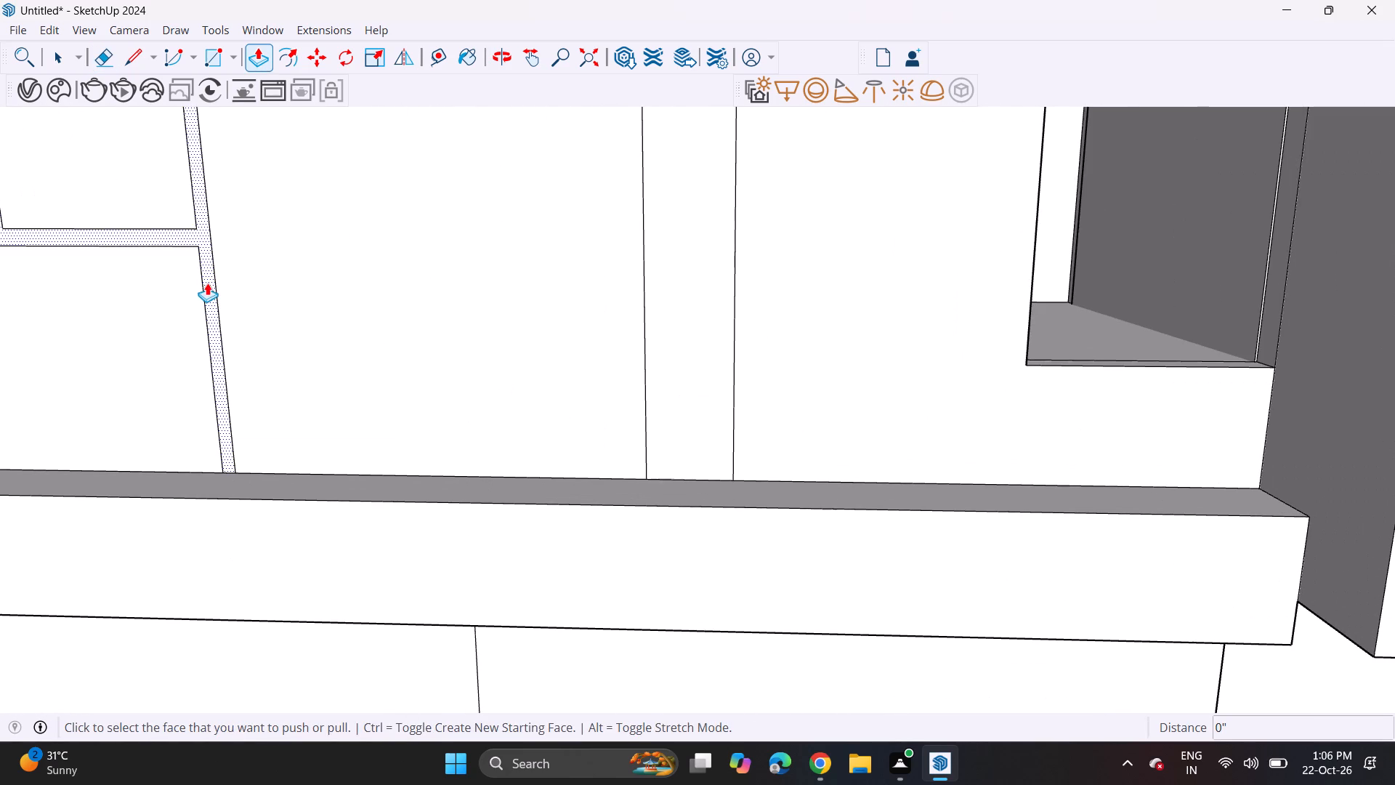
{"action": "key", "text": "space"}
Examine the whole front elevation and the grooved panel layout on the upper-floor facade.
{"action": "scroll", "coordinate": [238, 270], "scroll_direction": "down", "scroll_amount": 19}
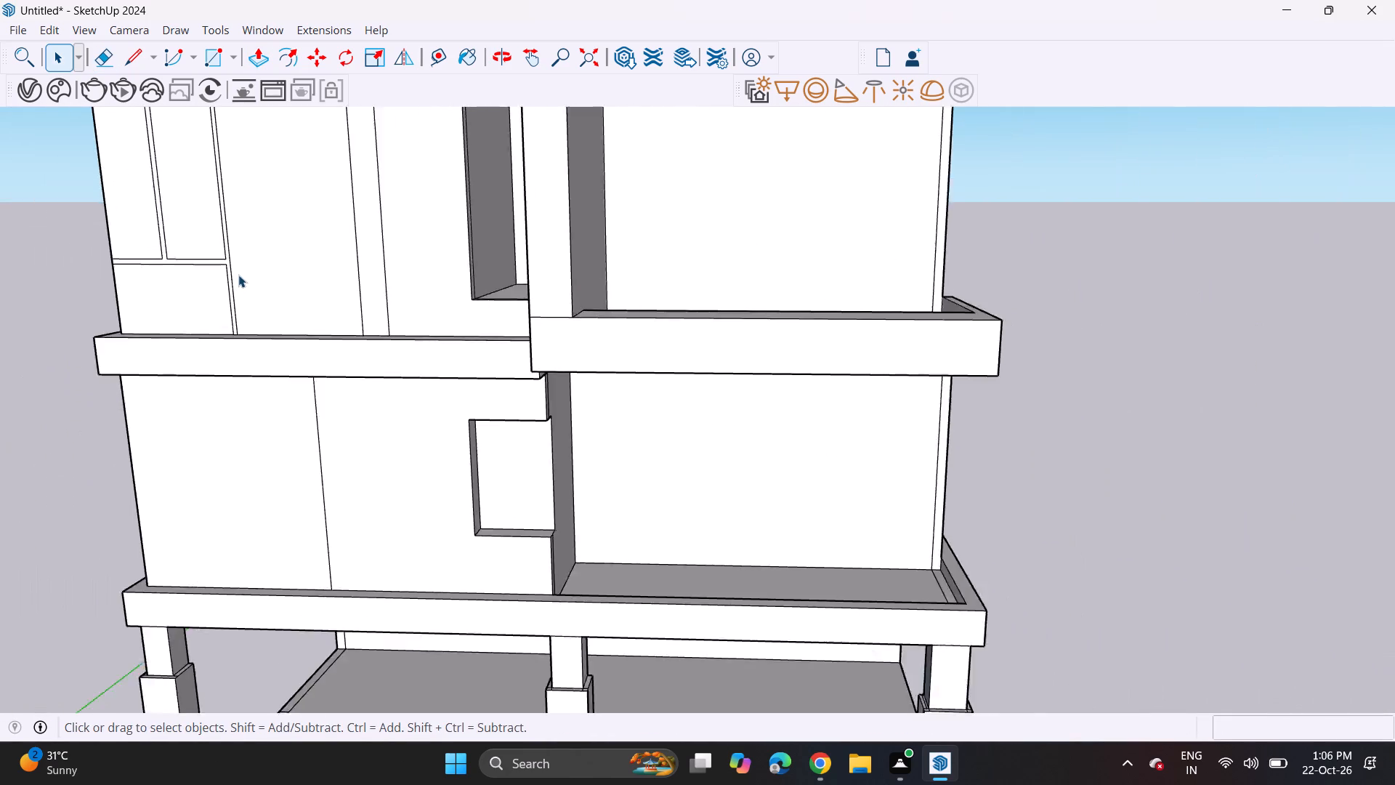
{"action": "scroll", "coordinate": [238, 275], "scroll_direction": "down", "scroll_amount": 10}
{"action": "middle_click_drag", "start_coordinate": [306, 353], "coordinate": [400, 313]}
{"action": "middle_click_drag", "start_coordinate": [348, 323], "coordinate": [525, 368], "text": "shift"}
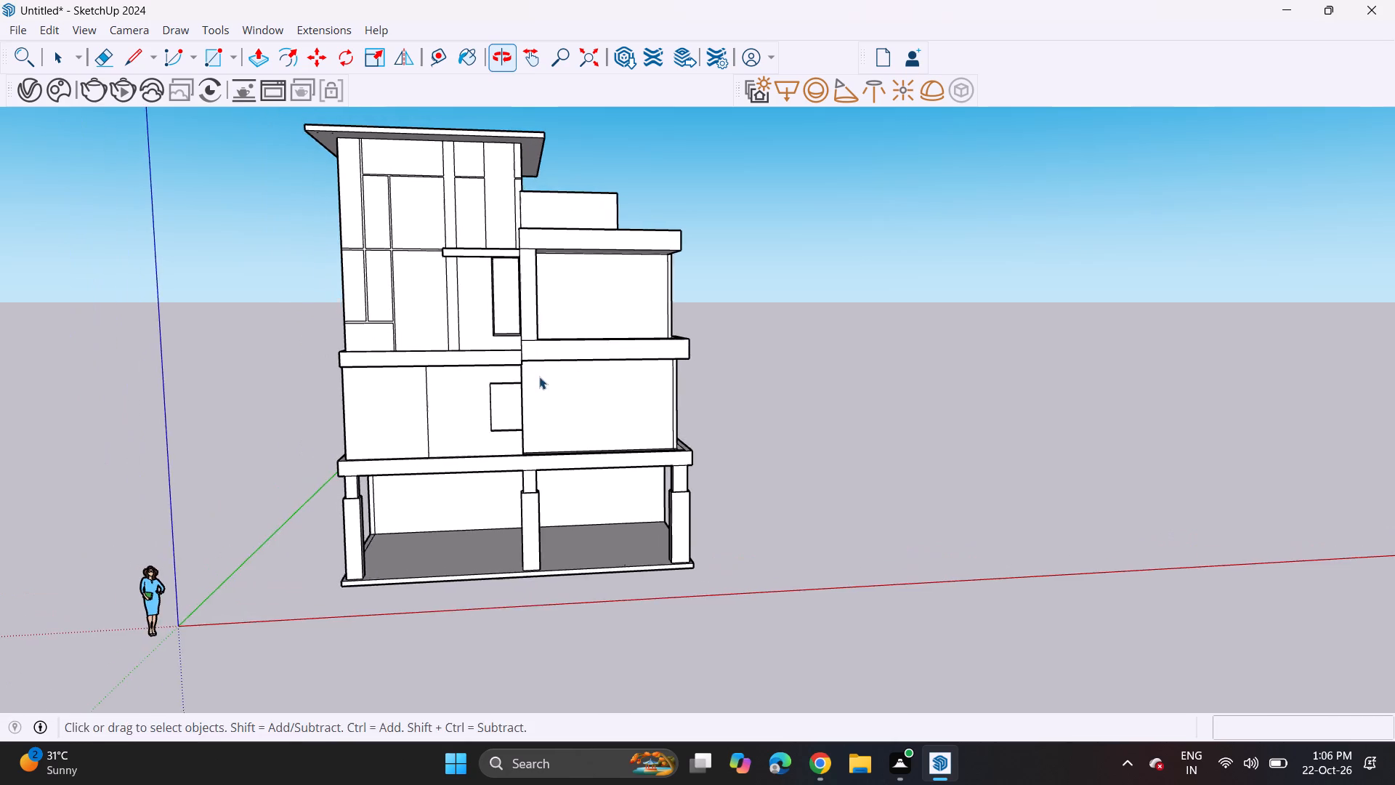
{"action": "middle_click_drag", "start_coordinate": [501, 366], "coordinate": [443, 355]}
{"action": "scroll", "coordinate": [418, 362], "scroll_direction": "up", "scroll_amount": 1}
{"action": "middle_click_drag", "start_coordinate": [426, 362], "coordinate": [536, 388], "text": "shift"}
{"action": "scroll", "coordinate": [549, 180], "scroll_direction": "up", "scroll_amount": 14}
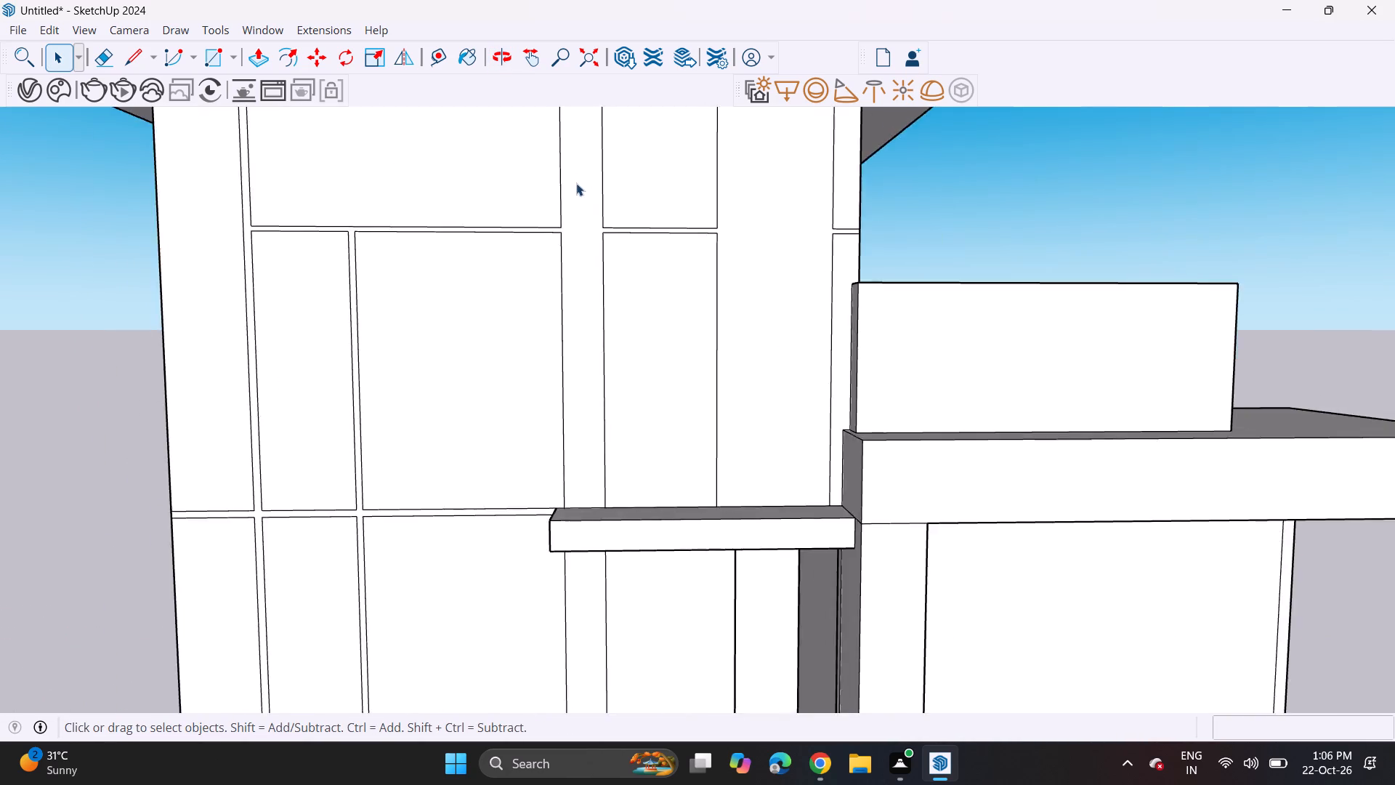
Examine the grooved panel layout and roof overhang of the upper facade against the full front elevation.
{"action": "scroll", "coordinate": [576, 183], "scroll_direction": "up", "scroll_amount": 12}
{"action": "scroll", "coordinate": [509, 271], "scroll_direction": "up", "scroll_amount": 1}
{"action": "scroll", "coordinate": [509, 271], "scroll_direction": "down", "scroll_amount": 16}
{"action": "scroll", "coordinate": [493, 271], "scroll_direction": "up", "scroll_amount": 1}
{"action": "scroll", "coordinate": [493, 275], "scroll_direction": "down", "scroll_amount": 10}
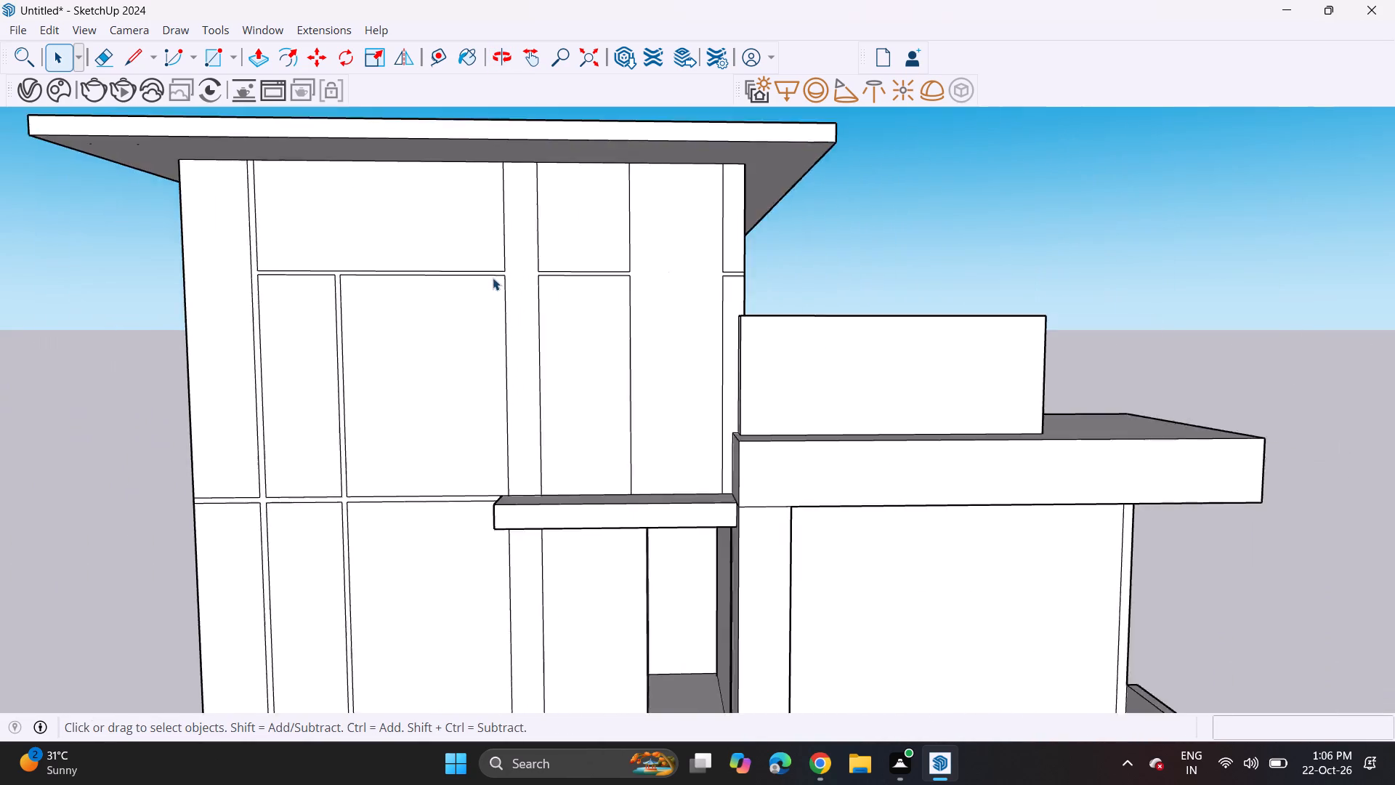
{"action": "scroll", "coordinate": [493, 278], "scroll_direction": "down", "scroll_amount": 12}
{"action": "key", "text": "space"}
{"action": "left_click", "coordinate": [780, 356]}
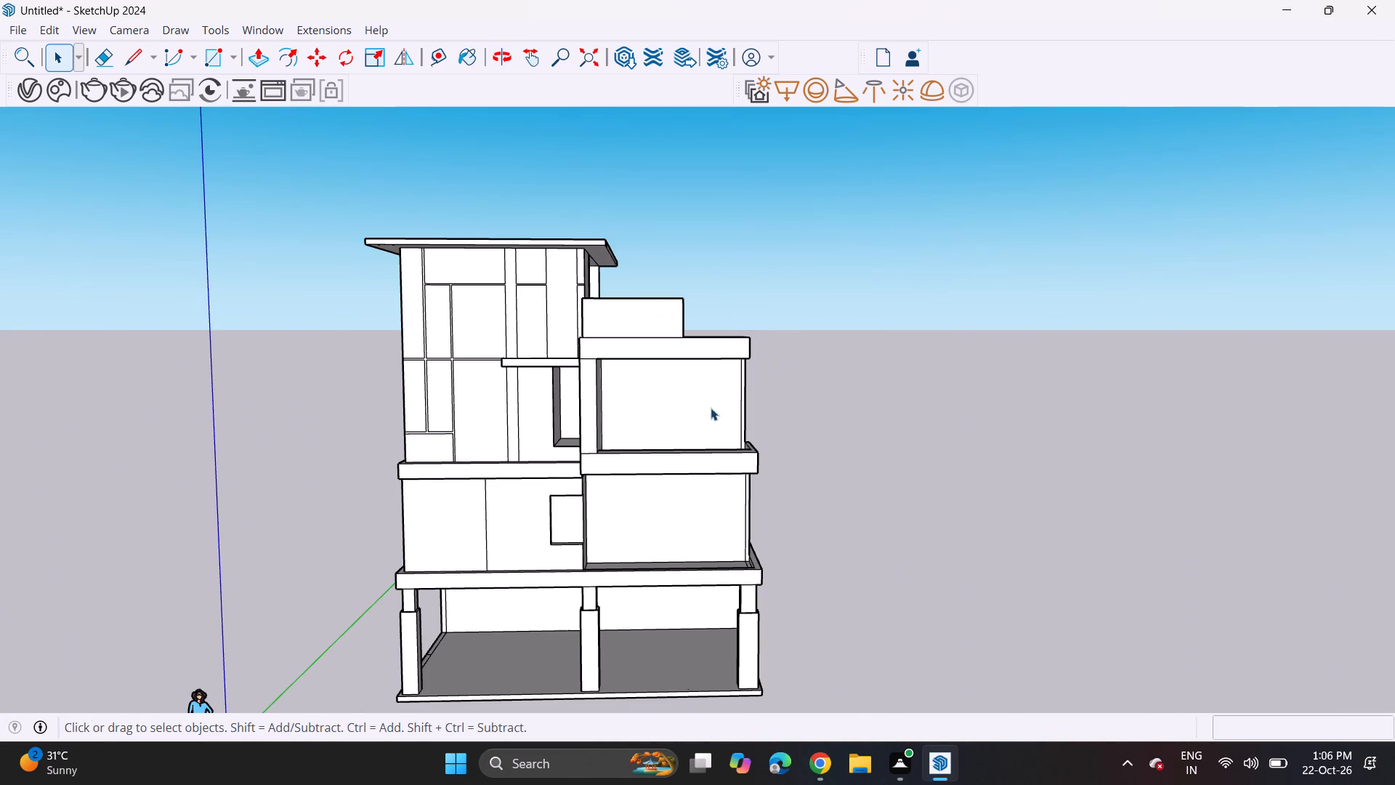
Pull the small underside face at the inner end of the middle balcony band down 9' 5 1/16" as a pillar.
{"action": "middle_click_drag", "start_coordinate": [705, 443], "coordinate": [712, 370], "text": "shift"}
{"action": "scroll", "coordinate": [708, 401], "scroll_direction": "up", "scroll_amount": 1, "text": "shift"}
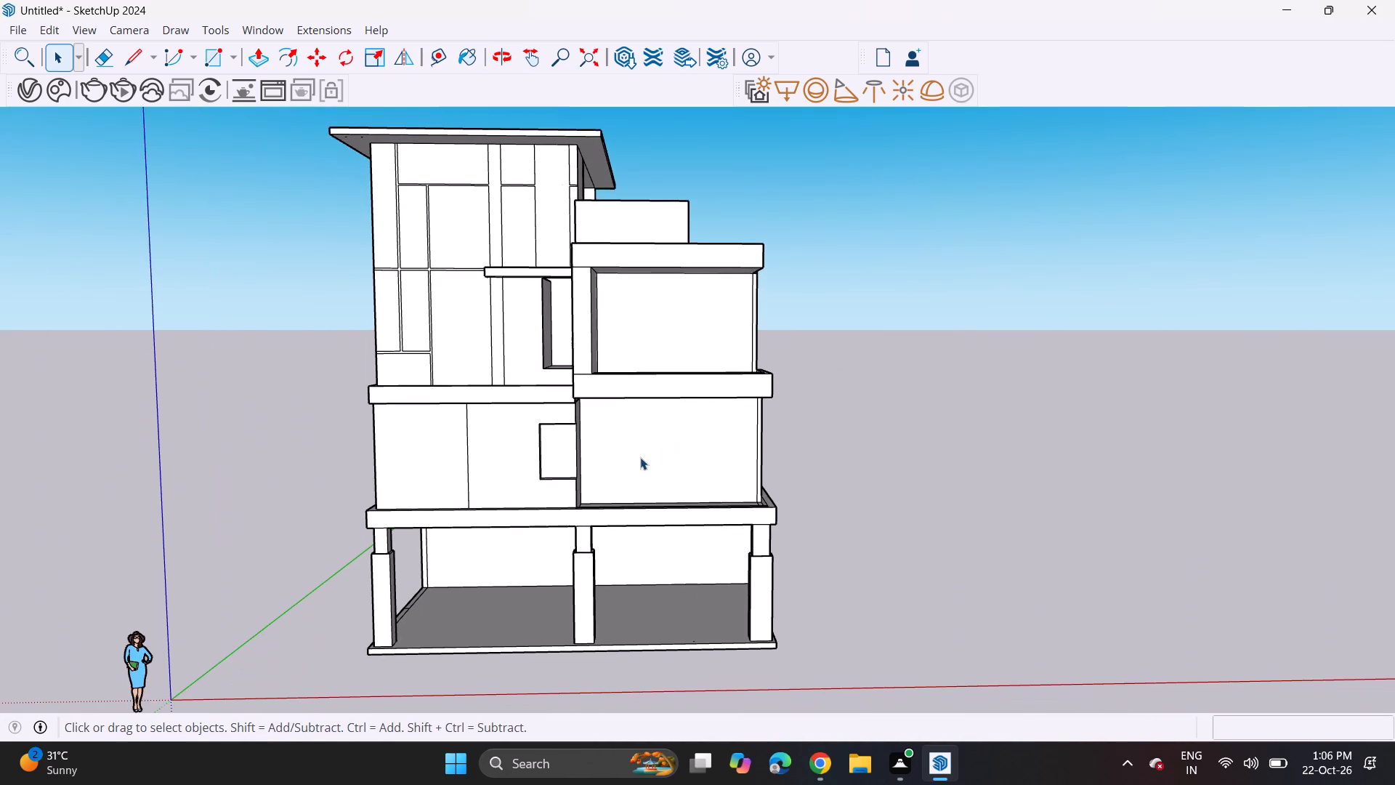
{"action": "scroll", "coordinate": [594, 469], "scroll_direction": "up", "scroll_amount": 1}
{"action": "middle_click_drag", "start_coordinate": [592, 469], "coordinate": [615, 370]}
{"action": "scroll", "coordinate": [572, 361], "scroll_direction": "up", "scroll_amount": 10}
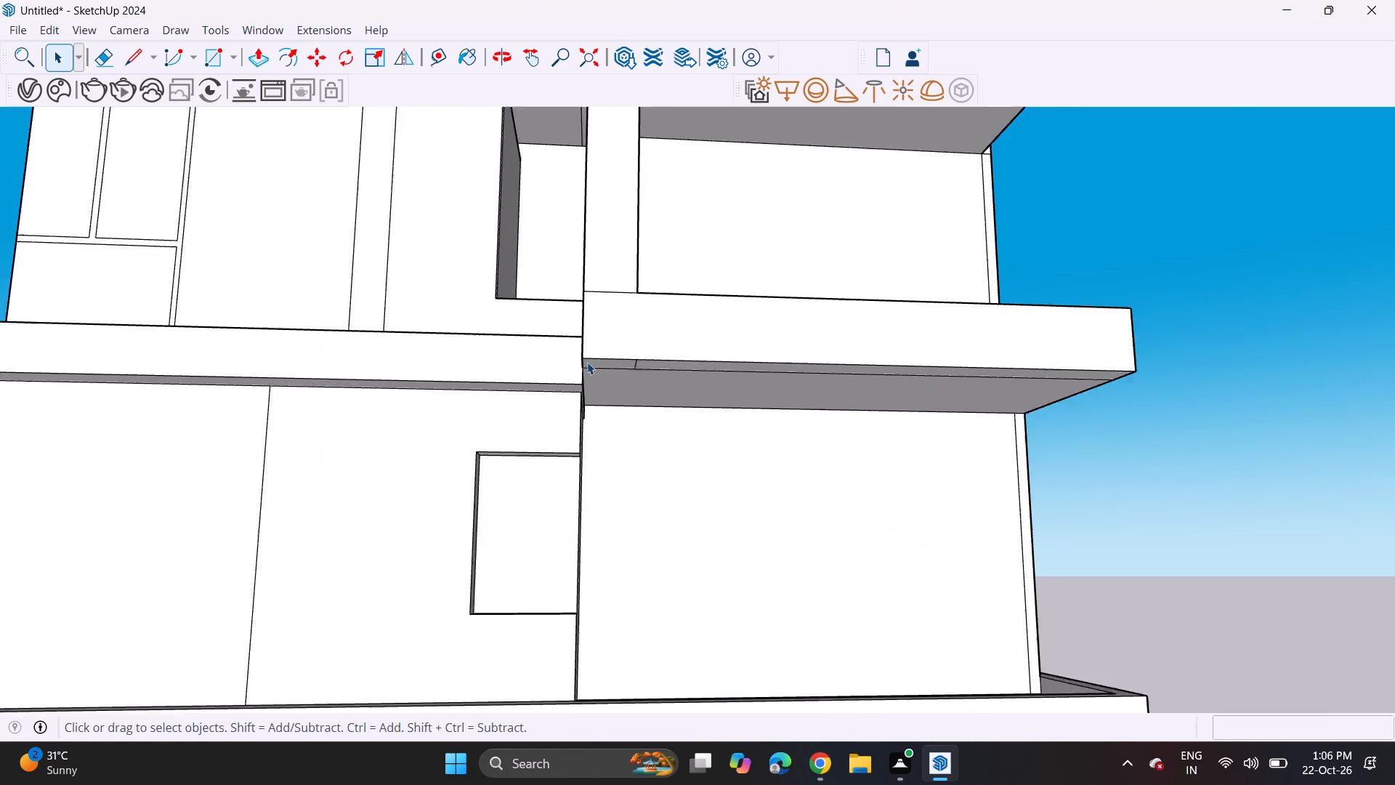
{"action": "scroll", "coordinate": [587, 362], "scroll_direction": "up", "scroll_amount": 1}
{"action": "scroll", "coordinate": [528, 344], "scroll_direction": "down", "scroll_amount": 6}
{"action": "middle_click_drag", "start_coordinate": [547, 367], "coordinate": [682, 401]}
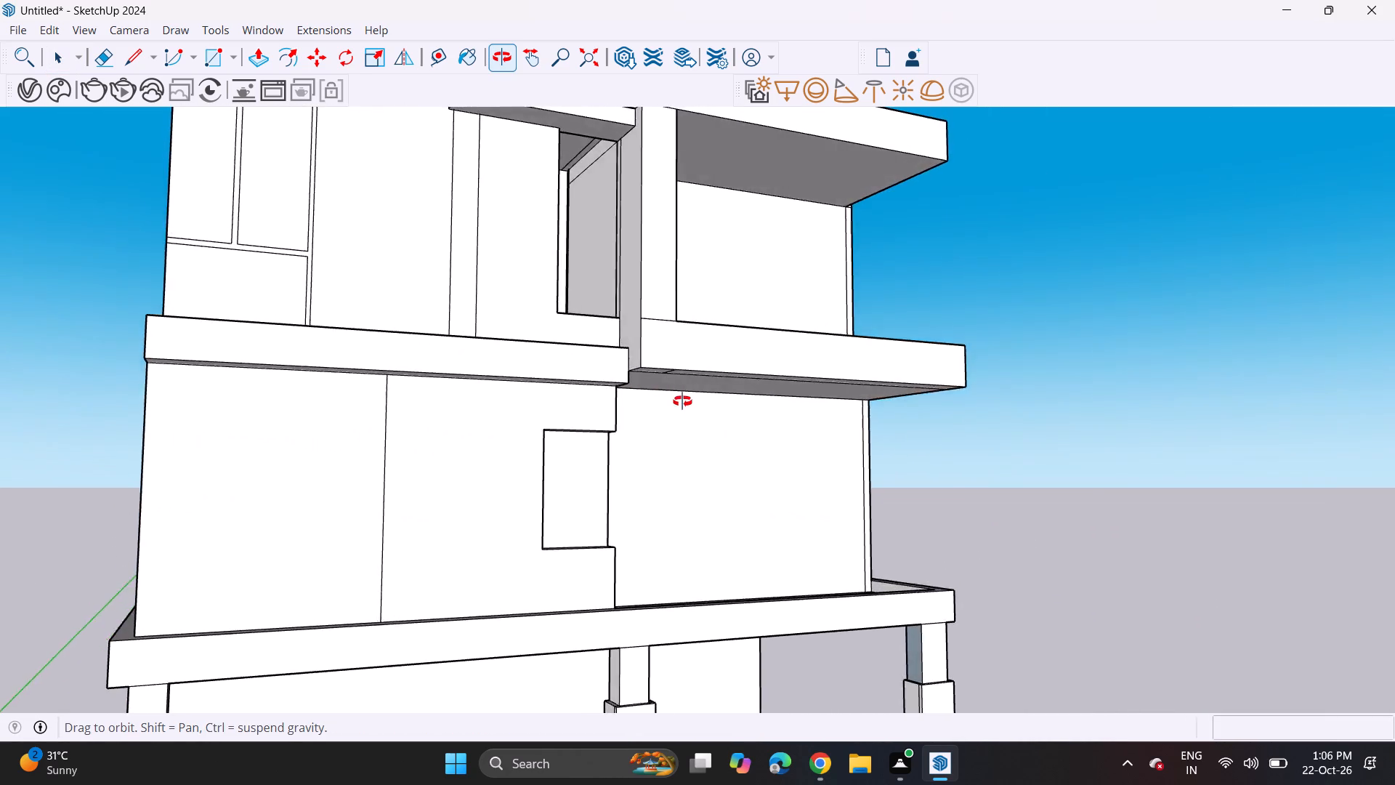
{"action": "middle_click_drag", "start_coordinate": [682, 401], "coordinate": [690, 322]}
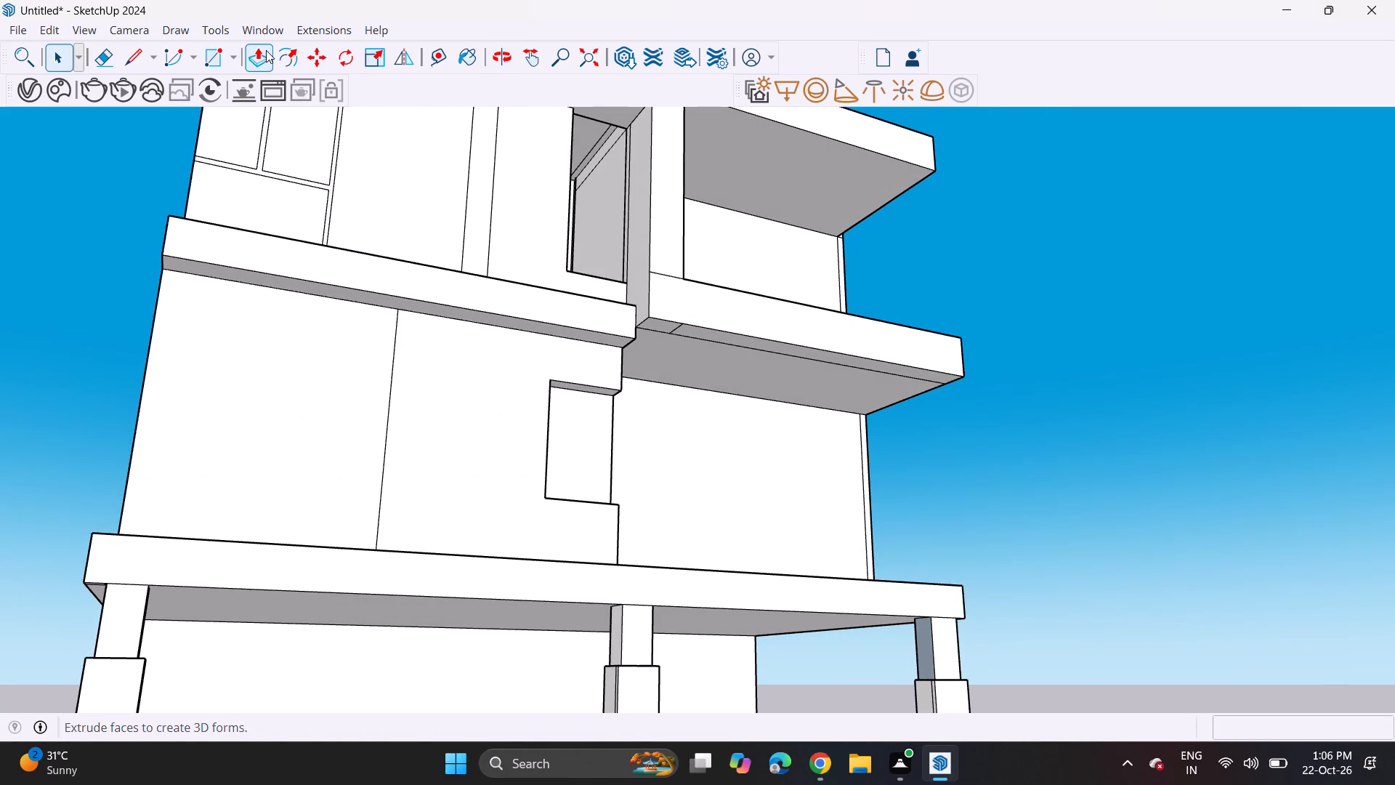
{"action": "left_click", "coordinate": [264, 50]}
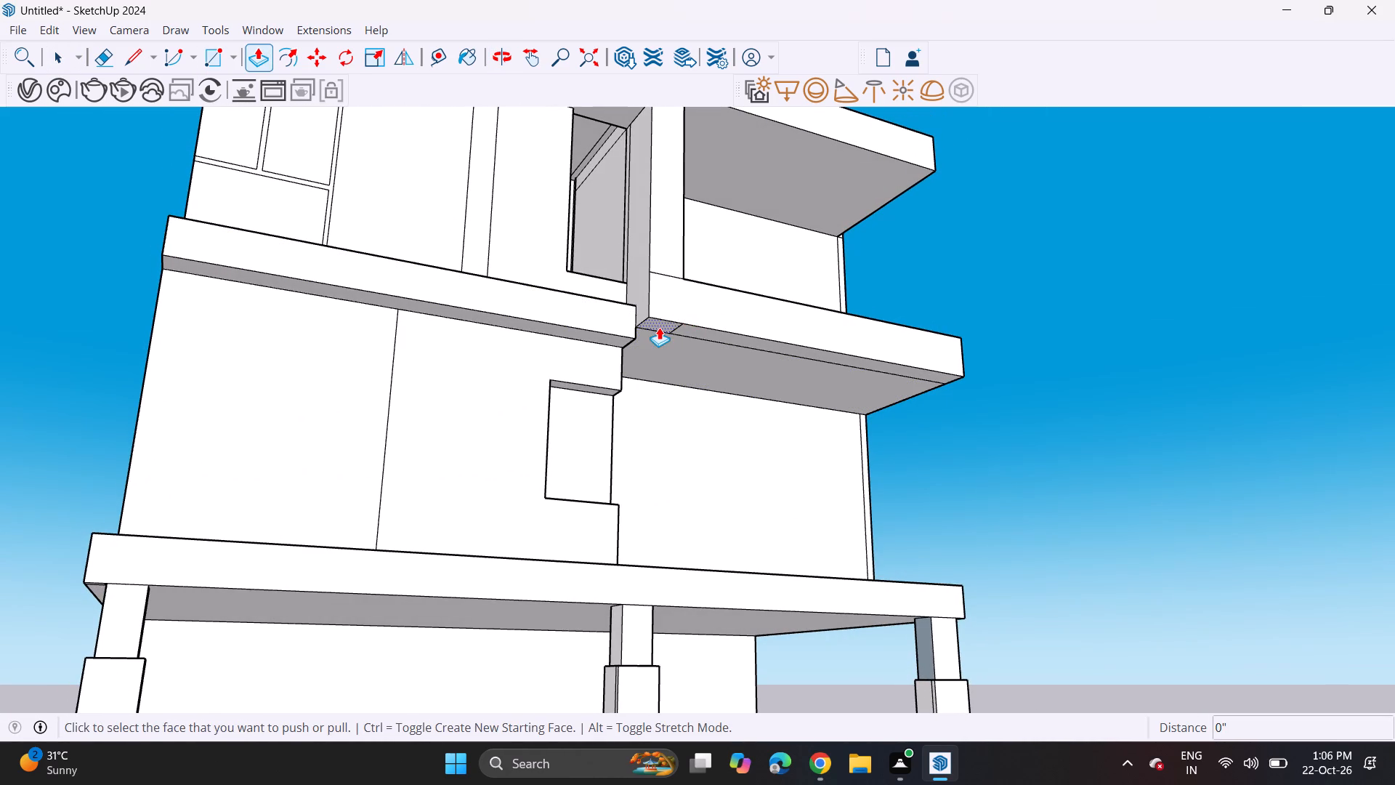
{"action": "left_click", "coordinate": [659, 327]}
{"action": "middle_click_drag", "start_coordinate": [660, 503], "coordinate": [450, 698]}
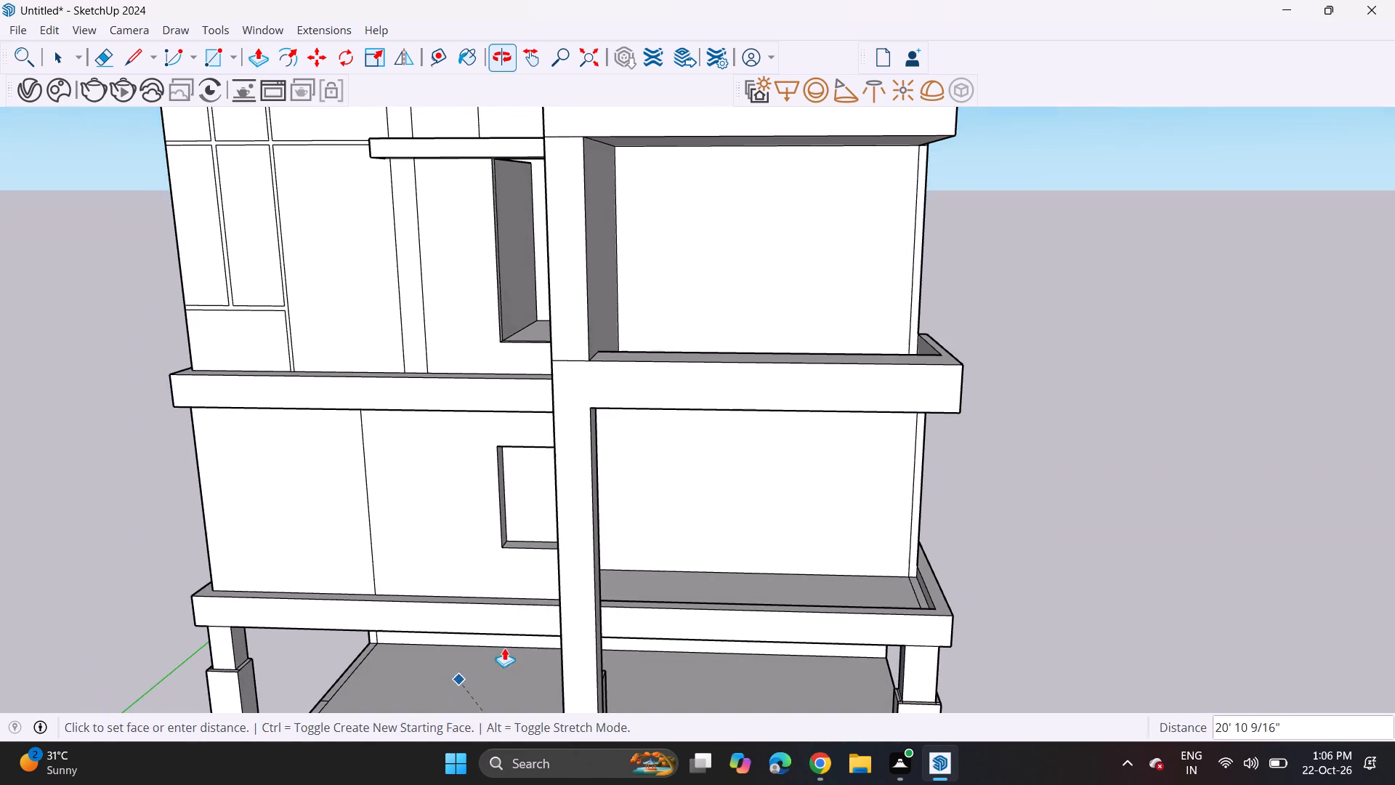
{"action": "middle_click_drag", "start_coordinate": [601, 592], "coordinate": [415, 619]}
{"action": "scroll", "coordinate": [557, 566], "scroll_direction": "up", "scroll_amount": 4}
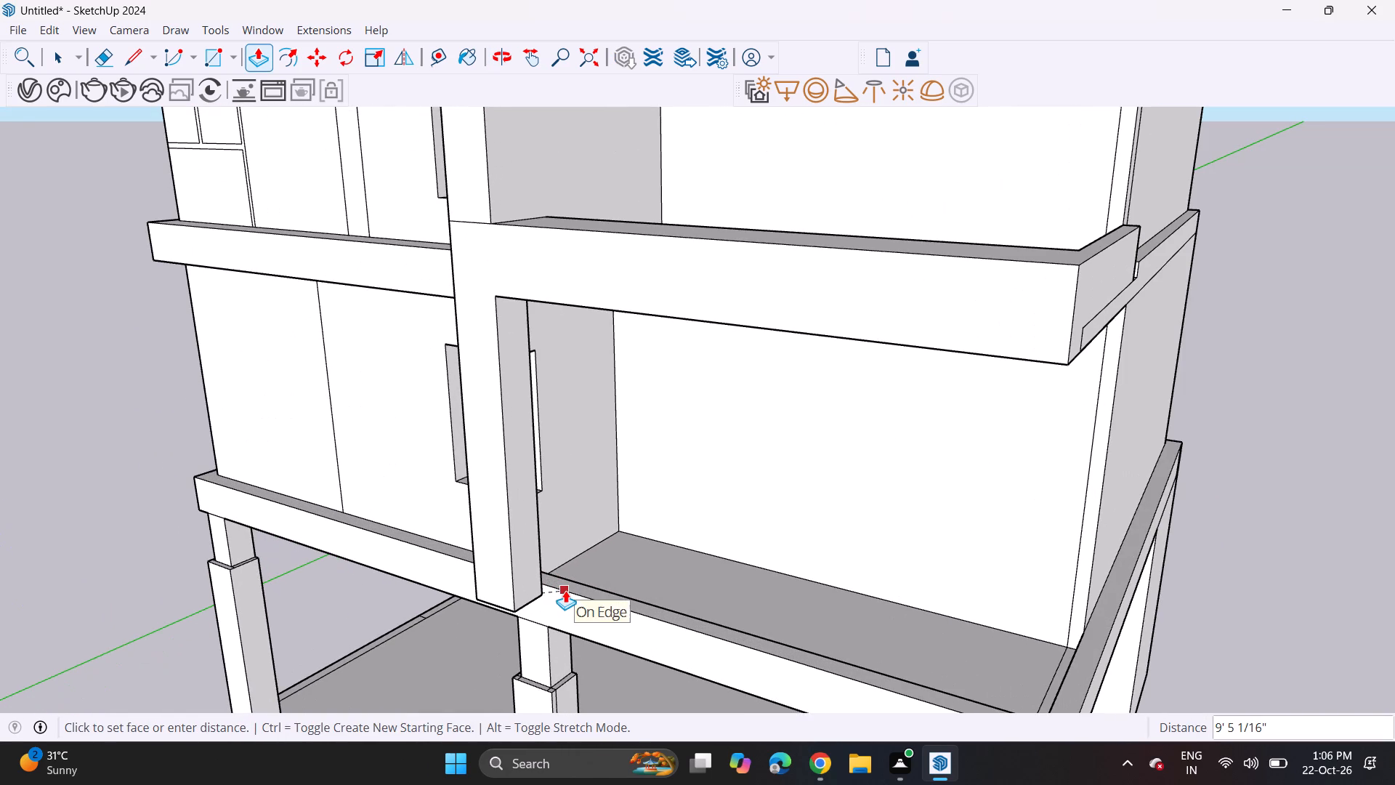
{"action": "left_click", "coordinate": [565, 590]}
Pull the back face of the new pillar inward until it meets the wall beside the small window recess.
{"action": "scroll", "coordinate": [532, 556], "scroll_direction": "up", "scroll_amount": 1}
{"action": "middle_click_drag", "start_coordinate": [479, 540], "coordinate": [703, 408]}
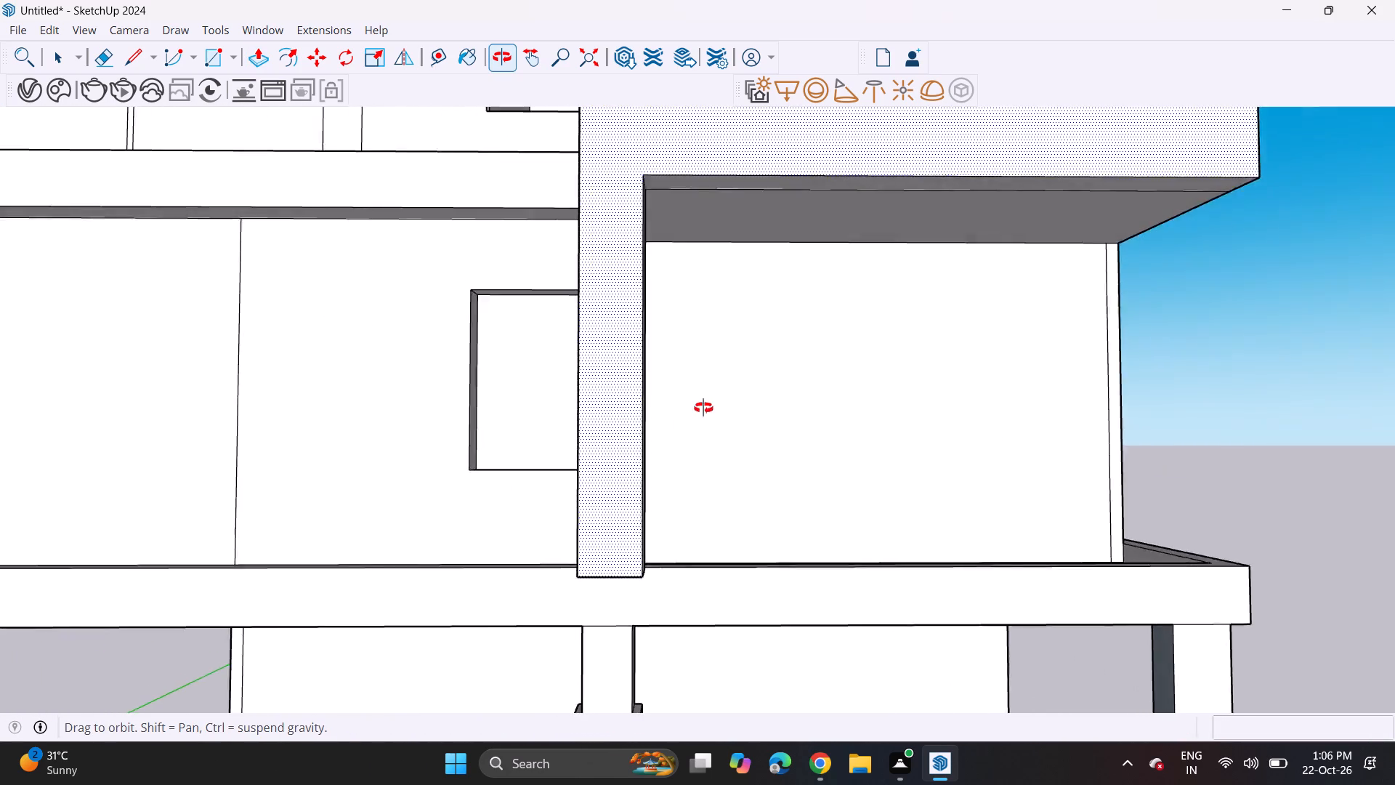
{"action": "middle_click_drag", "start_coordinate": [703, 408], "coordinate": [282, 544]}
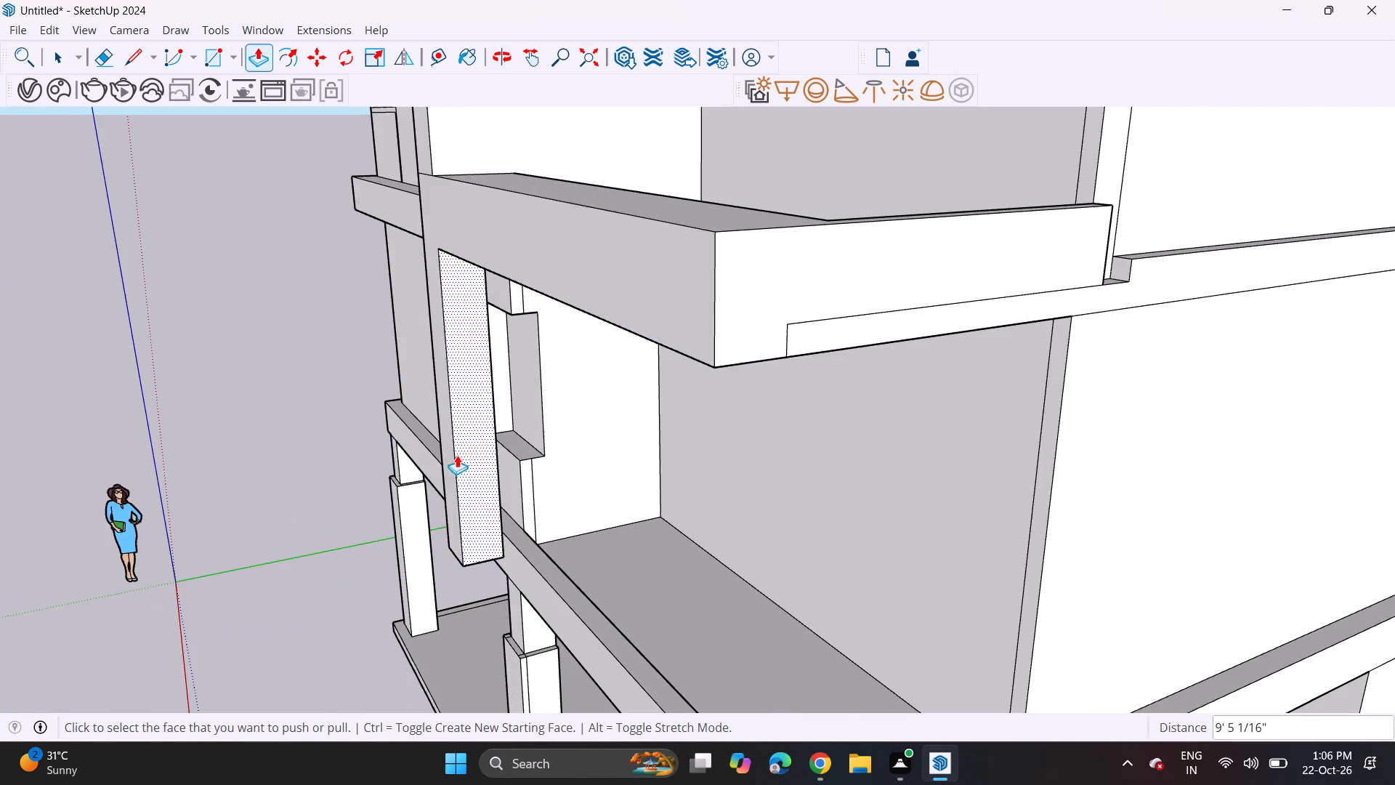
{"action": "scroll", "coordinate": [416, 445], "scroll_direction": "up", "scroll_amount": 1}
{"action": "middle_click_drag", "start_coordinate": [397, 445], "coordinate": [171, 448]}
{"action": "scroll", "coordinate": [351, 374], "scroll_direction": "up", "scroll_amount": 6}
{"action": "left_click", "coordinate": [458, 413]}
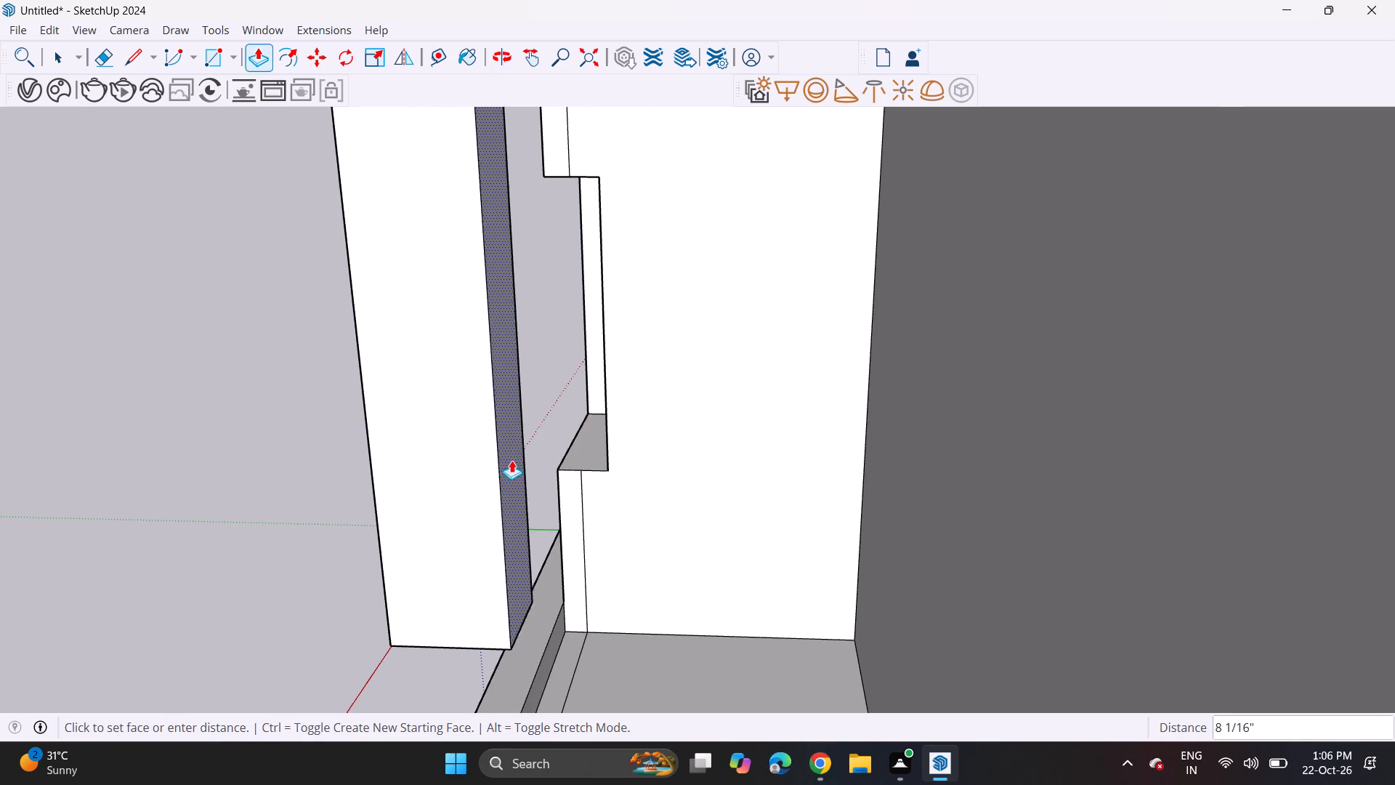
{"action": "left_click", "coordinate": [623, 417]}
Pull the pillar's bottom face down 1' 5 1/2" to the bottom edge of the lower slab band.
{"action": "middle_click_drag", "start_coordinate": [499, 546], "coordinate": [590, 472]}
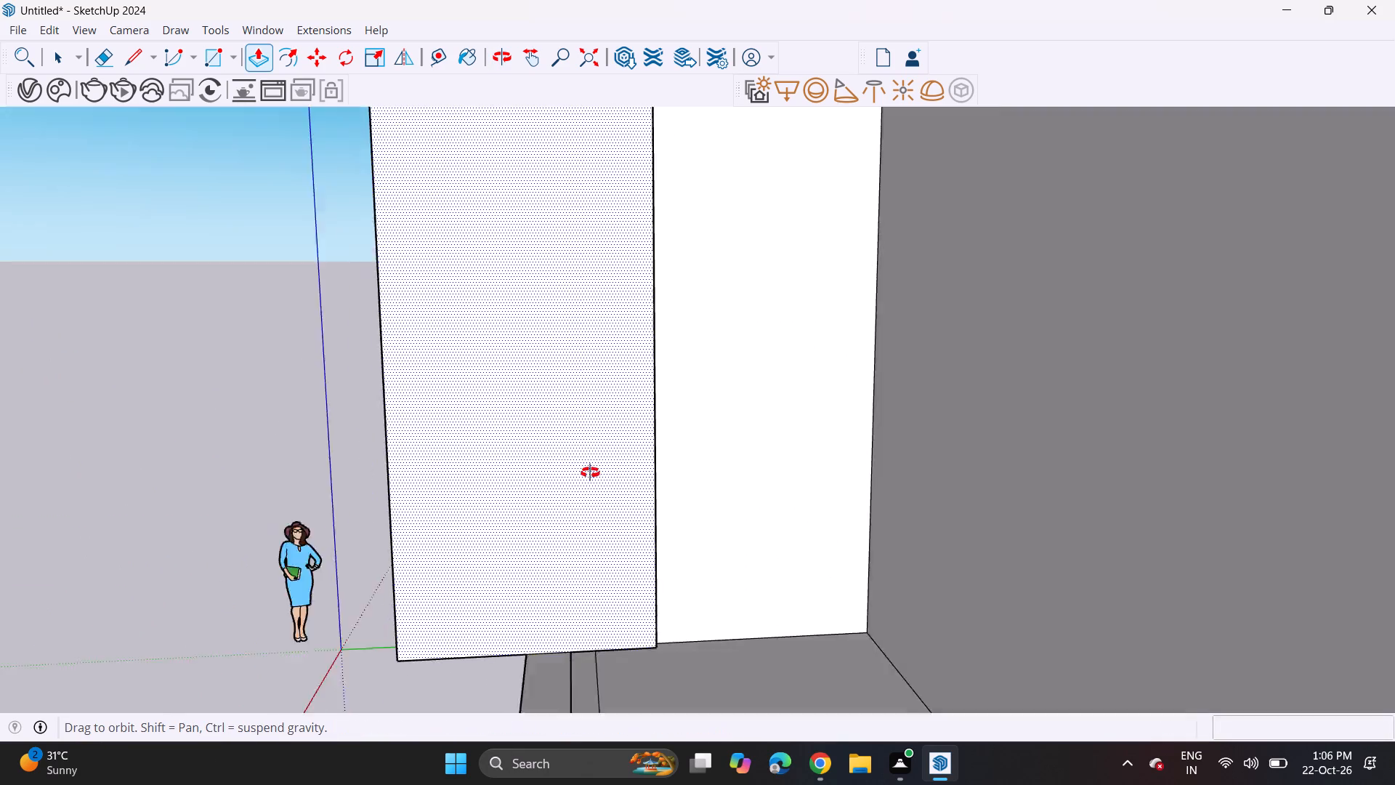
{"action": "middle_click_drag", "start_coordinate": [590, 472], "coordinate": [1116, 186]}
{"action": "scroll", "coordinate": [628, 442], "scroll_direction": "up", "scroll_amount": 1}
{"action": "scroll", "coordinate": [972, 414], "scroll_direction": "down", "scroll_amount": 7}
{"action": "left_click", "coordinate": [935, 442]}
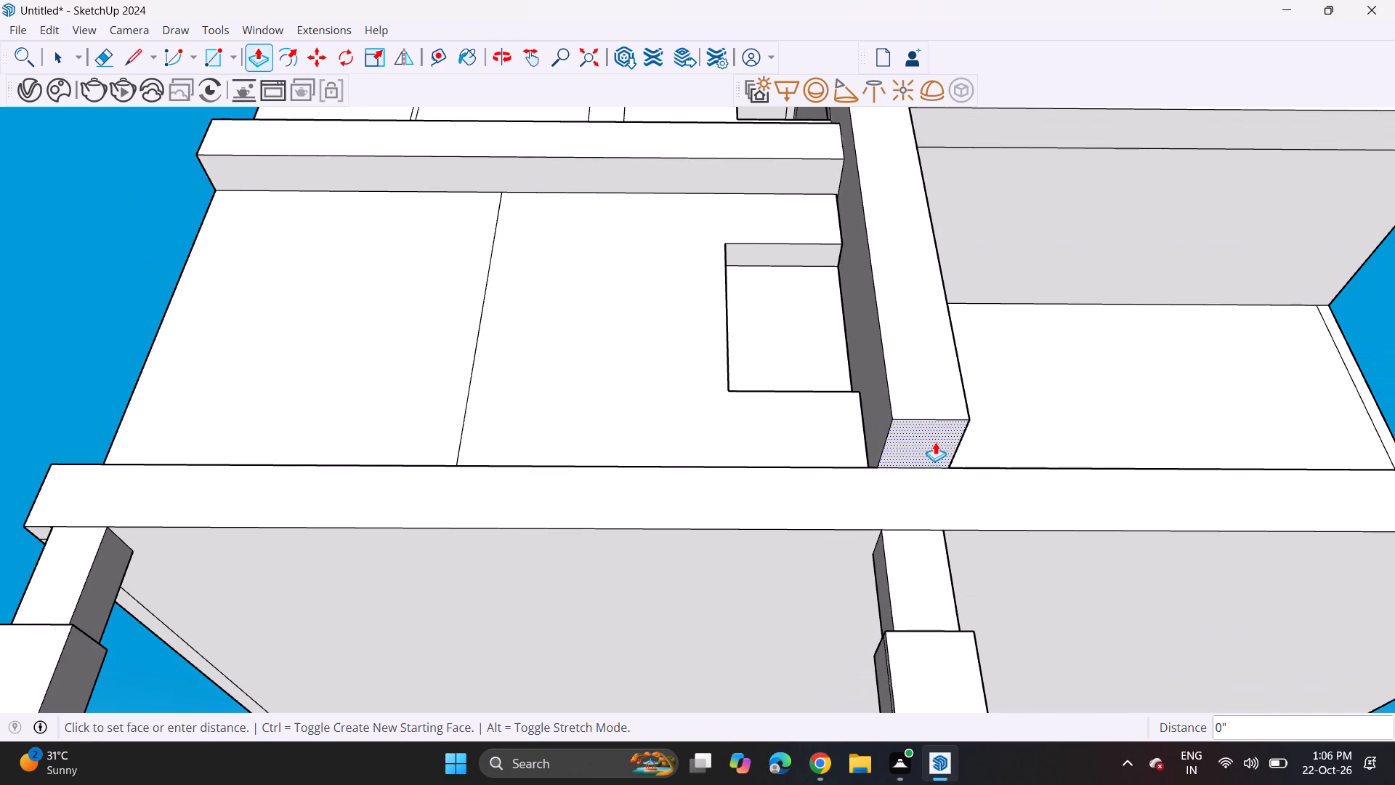
{"action": "left_click", "coordinate": [851, 529]}
{"action": "scroll", "coordinate": [890, 475], "scroll_direction": "down", "scroll_amount": 7}
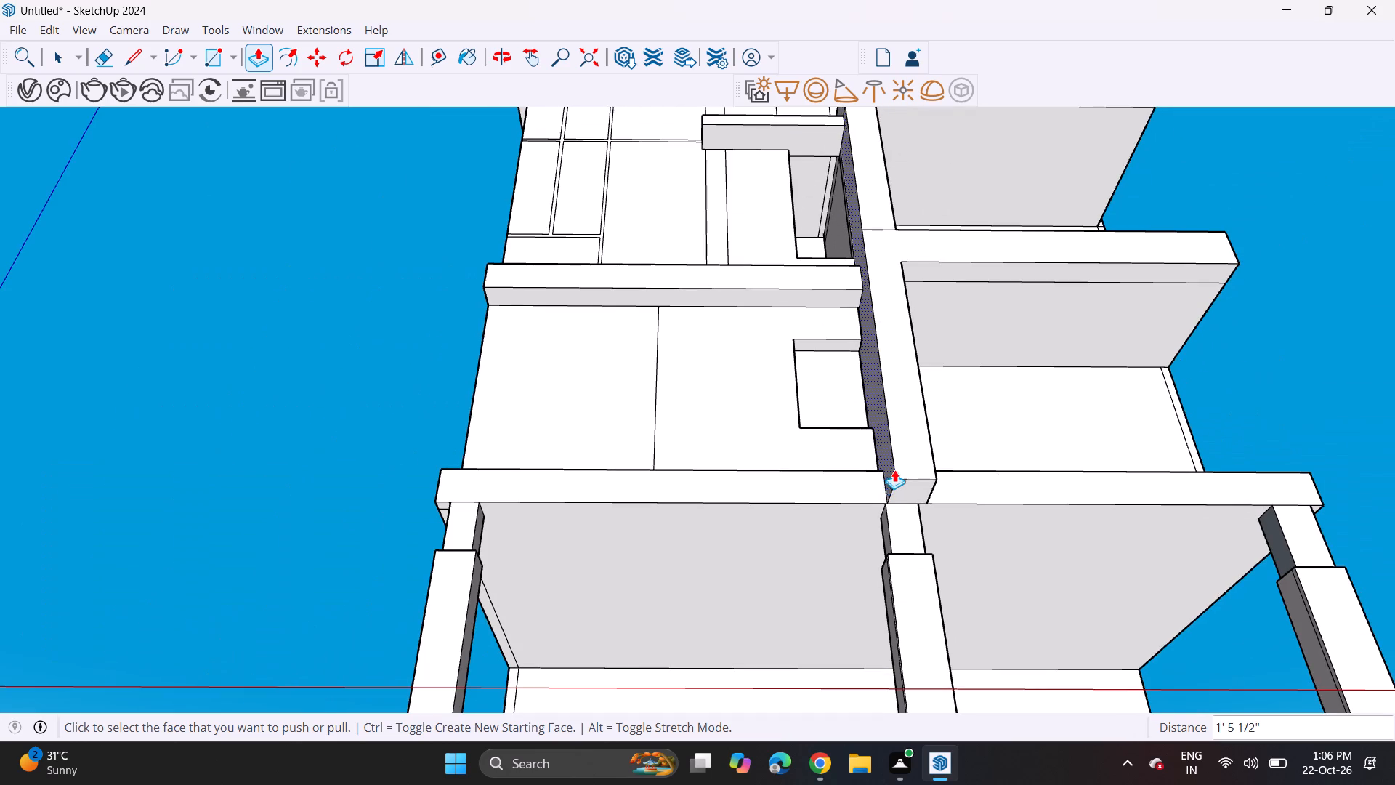
Draw a 1' 9 13/16" line across the pillar's inner side face, level with the top of the lower slab band.
{"action": "middle_click_drag", "start_coordinate": [894, 470], "coordinate": [647, 592]}
{"action": "scroll", "coordinate": [677, 573], "scroll_direction": "down", "scroll_amount": 7}
{"action": "middle_click_drag", "start_coordinate": [531, 541], "coordinate": [496, 518], "text": "shift"}
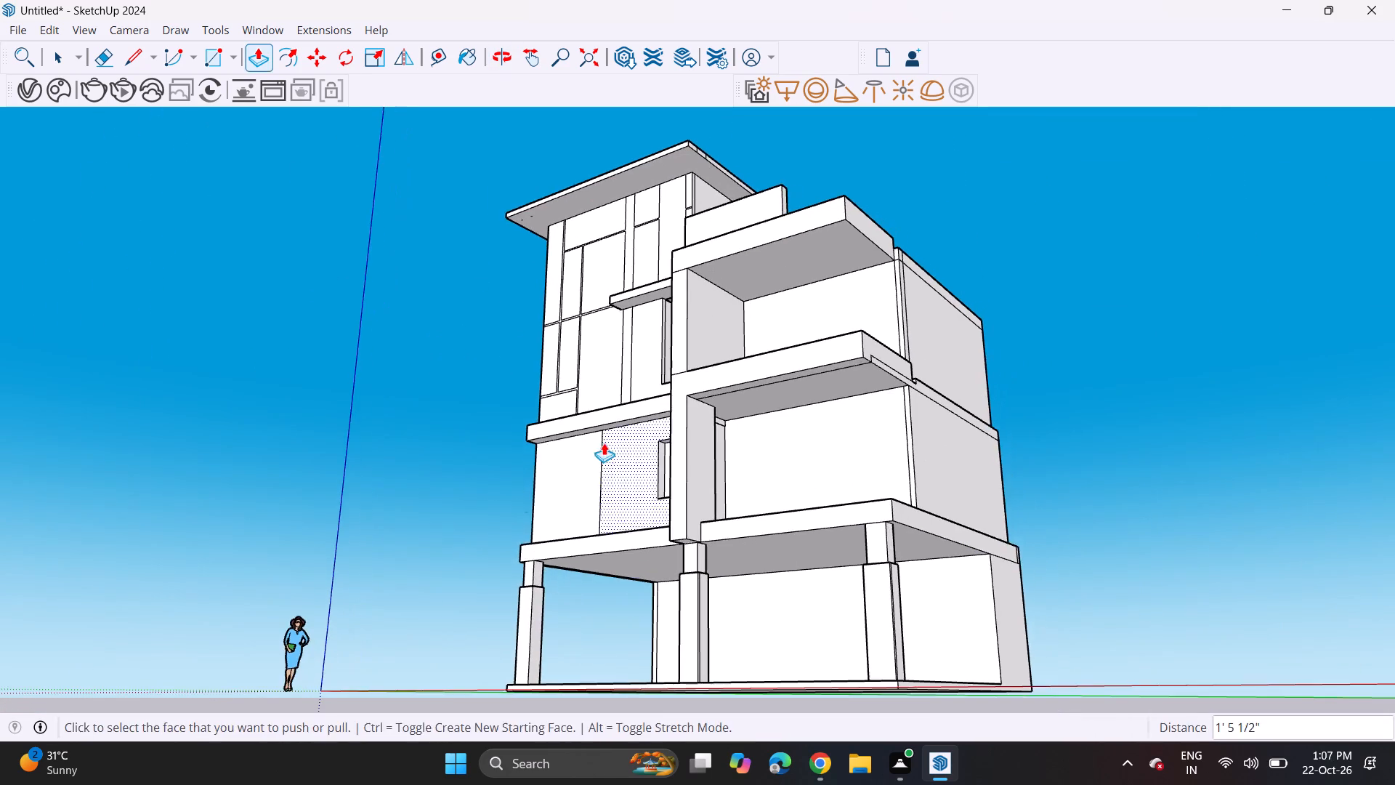
{"action": "middle_click_drag", "start_coordinate": [604, 443], "coordinate": [603, 548]}
{"action": "scroll", "coordinate": [682, 518], "scroll_direction": "up", "scroll_amount": 8}
{"action": "middle_click_drag", "start_coordinate": [590, 488], "coordinate": [433, 391], "text": "shift"}
{"action": "scroll", "coordinate": [472, 411], "scroll_direction": "up", "scroll_amount": 1, "text": "shift"}
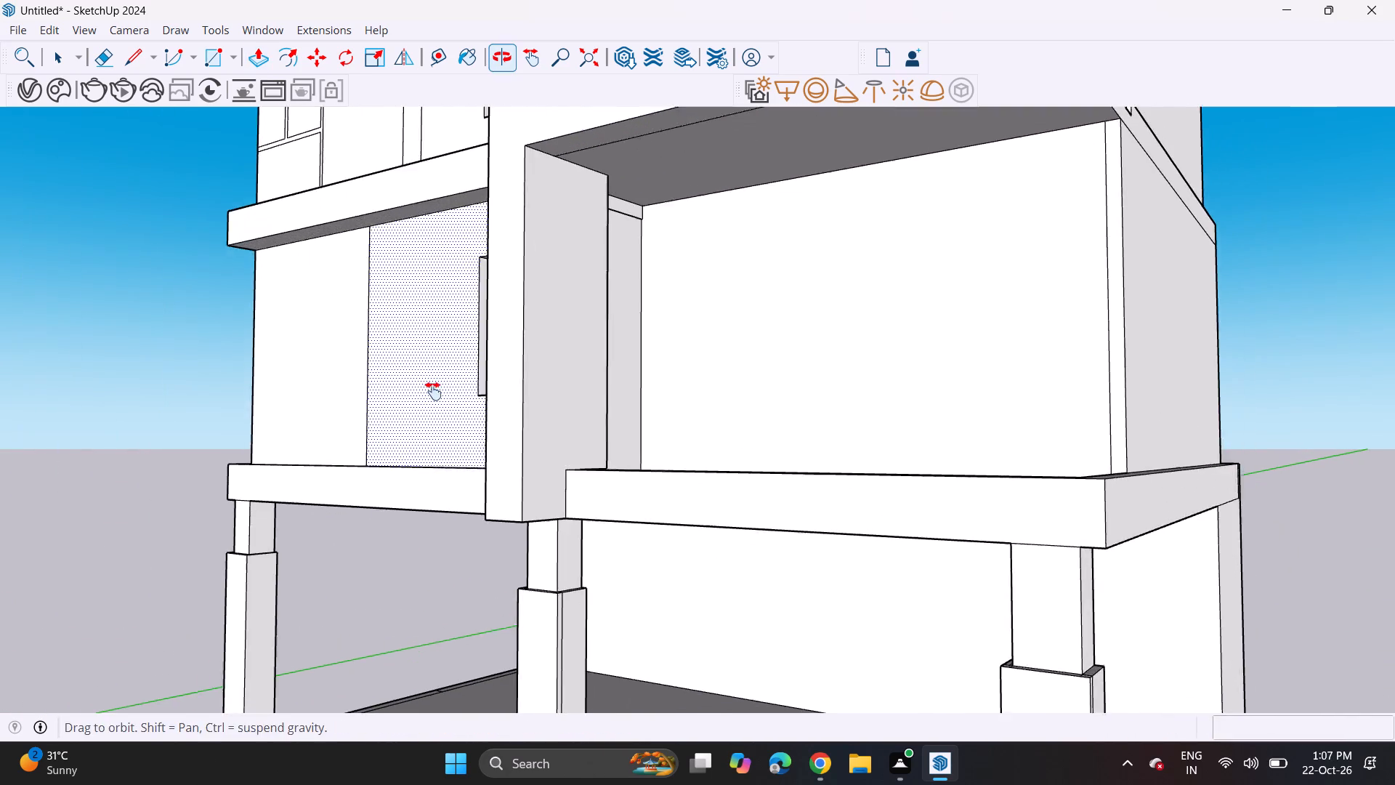
{"action": "middle_click_drag", "start_coordinate": [433, 391], "coordinate": [432, 391], "text": "shift"}
{"action": "middle_click_drag", "start_coordinate": [420, 398], "coordinate": [432, 449]}
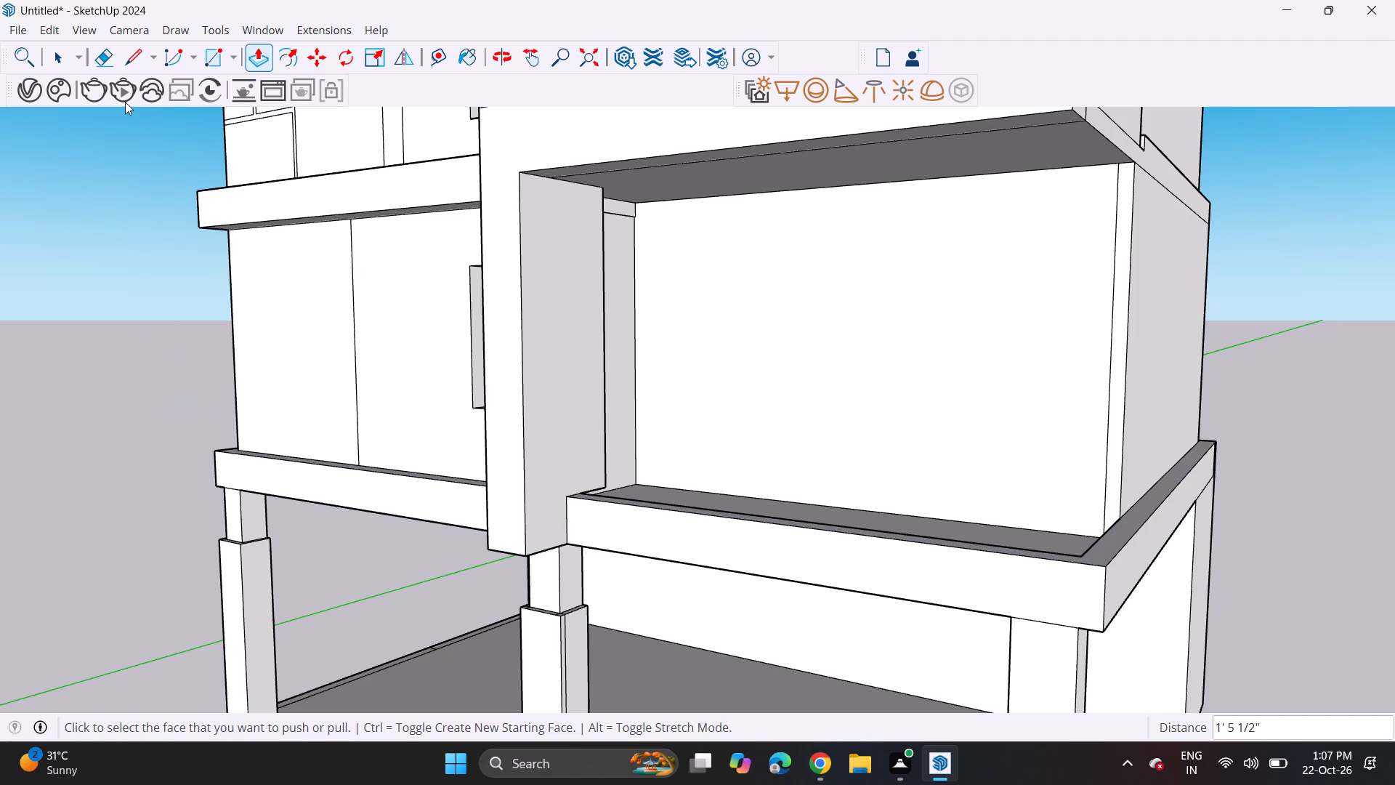
{"action": "left_click", "coordinate": [128, 57]}
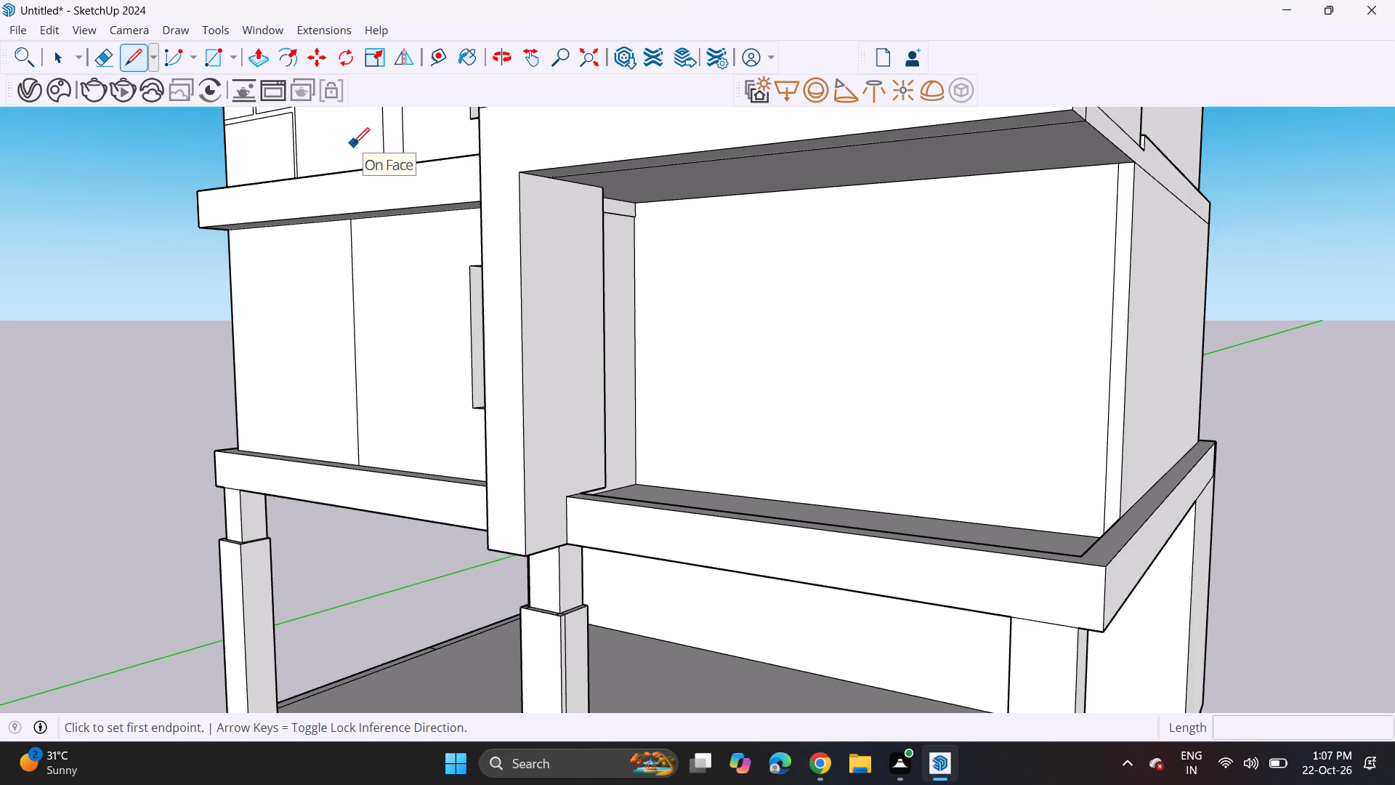
{"action": "scroll", "coordinate": [411, 174], "scroll_direction": "down", "scroll_amount": 6}
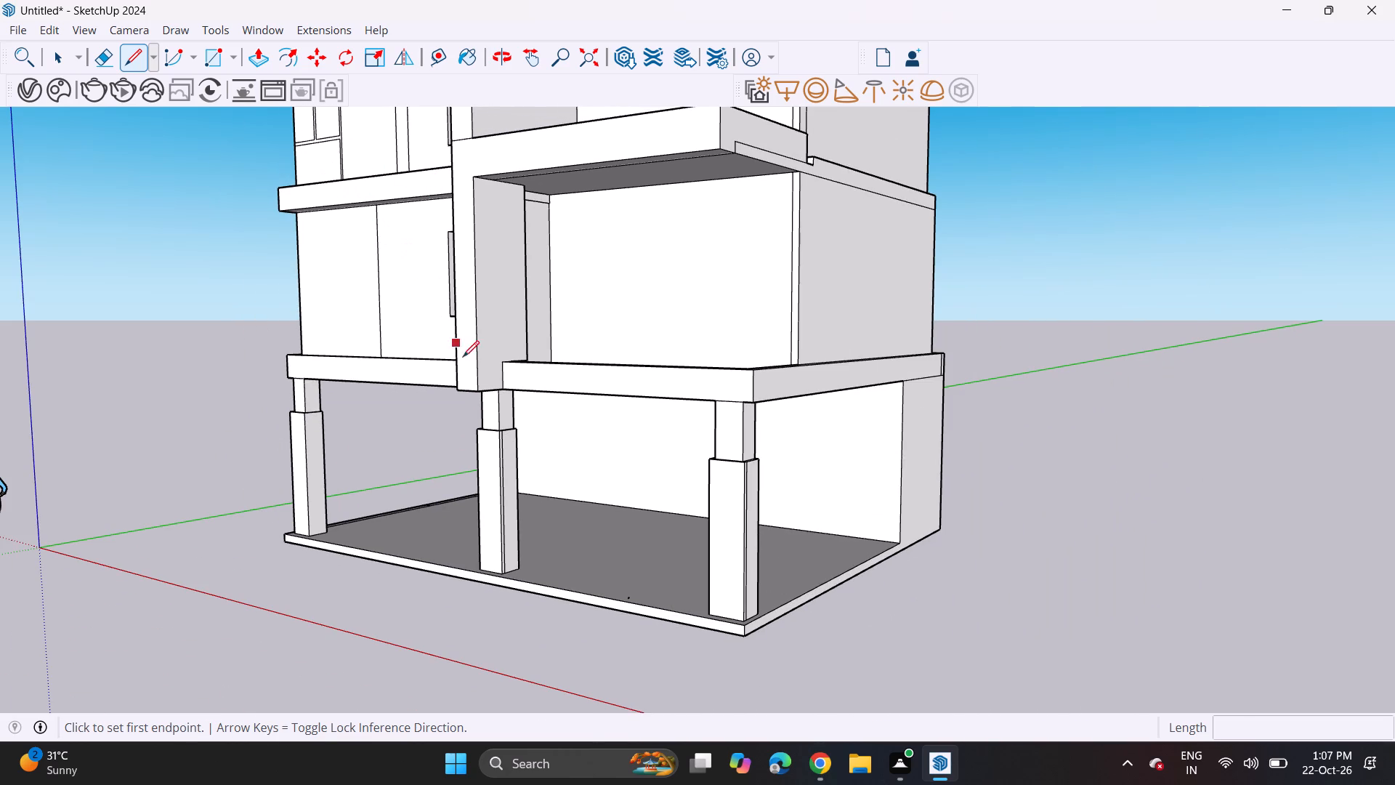
{"action": "left_click", "coordinate": [505, 369]}
{"action": "left_click", "coordinate": [478, 362]}
Pull the pillar's lower side face about 15' 3 1/2" along the lower slab band to its outer corner.
{"action": "left_click", "coordinate": [260, 55]}
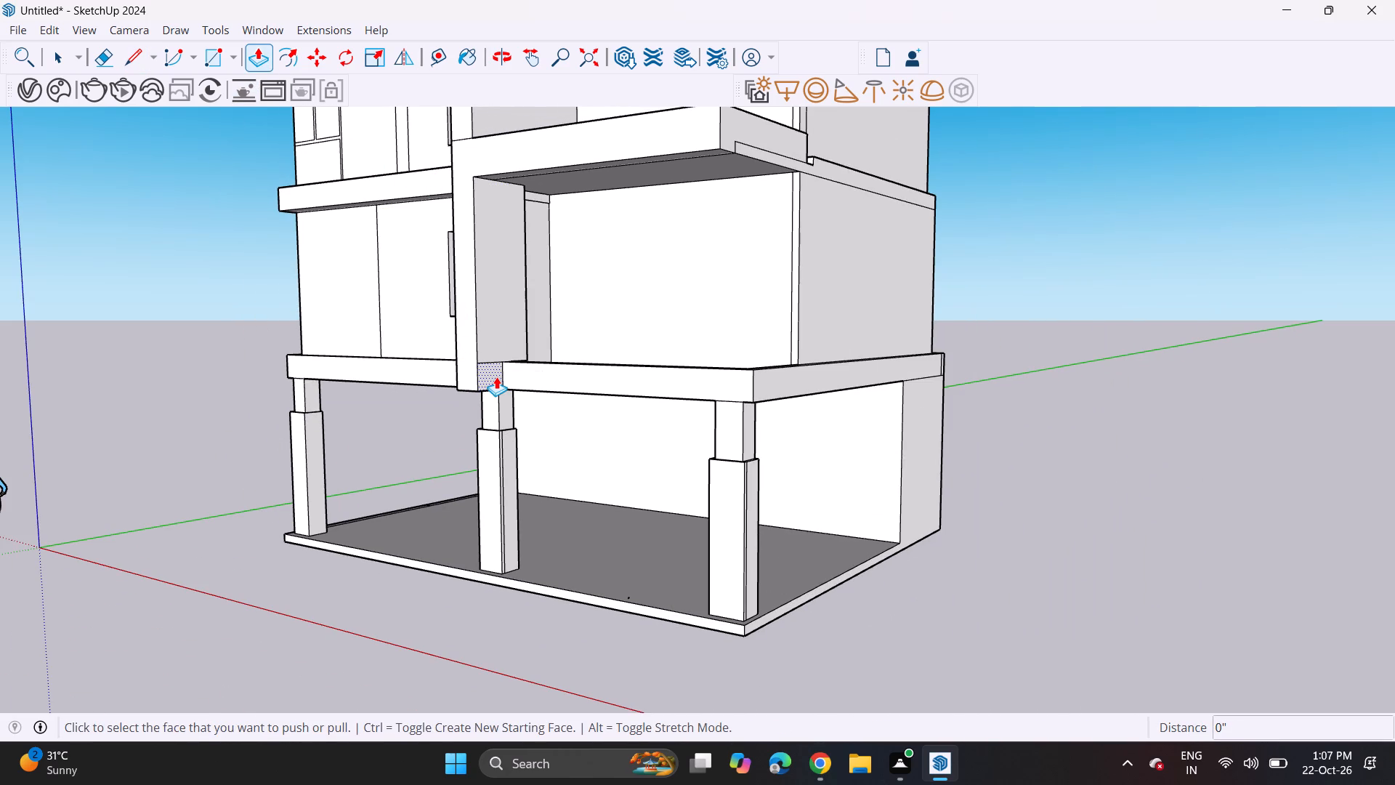
{"action": "left_click", "coordinate": [496, 377]}
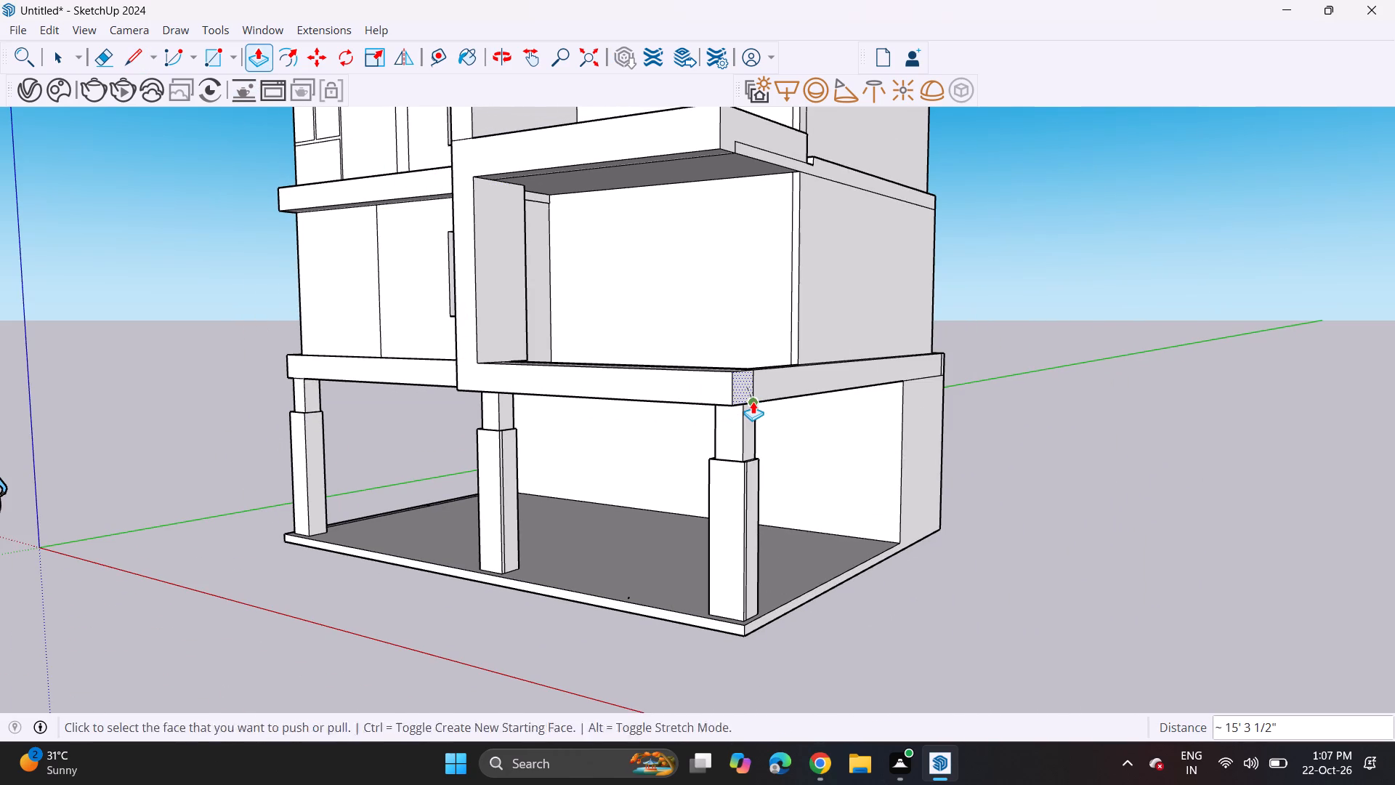
{"action": "left_click", "coordinate": [753, 403]}
Draw a line about 1' 6 1/16" long across the pillar's front face, level with the underside of the middle balcony band.
{"action": "middle_click_drag", "start_coordinate": [620, 406], "coordinate": [829, 414]}
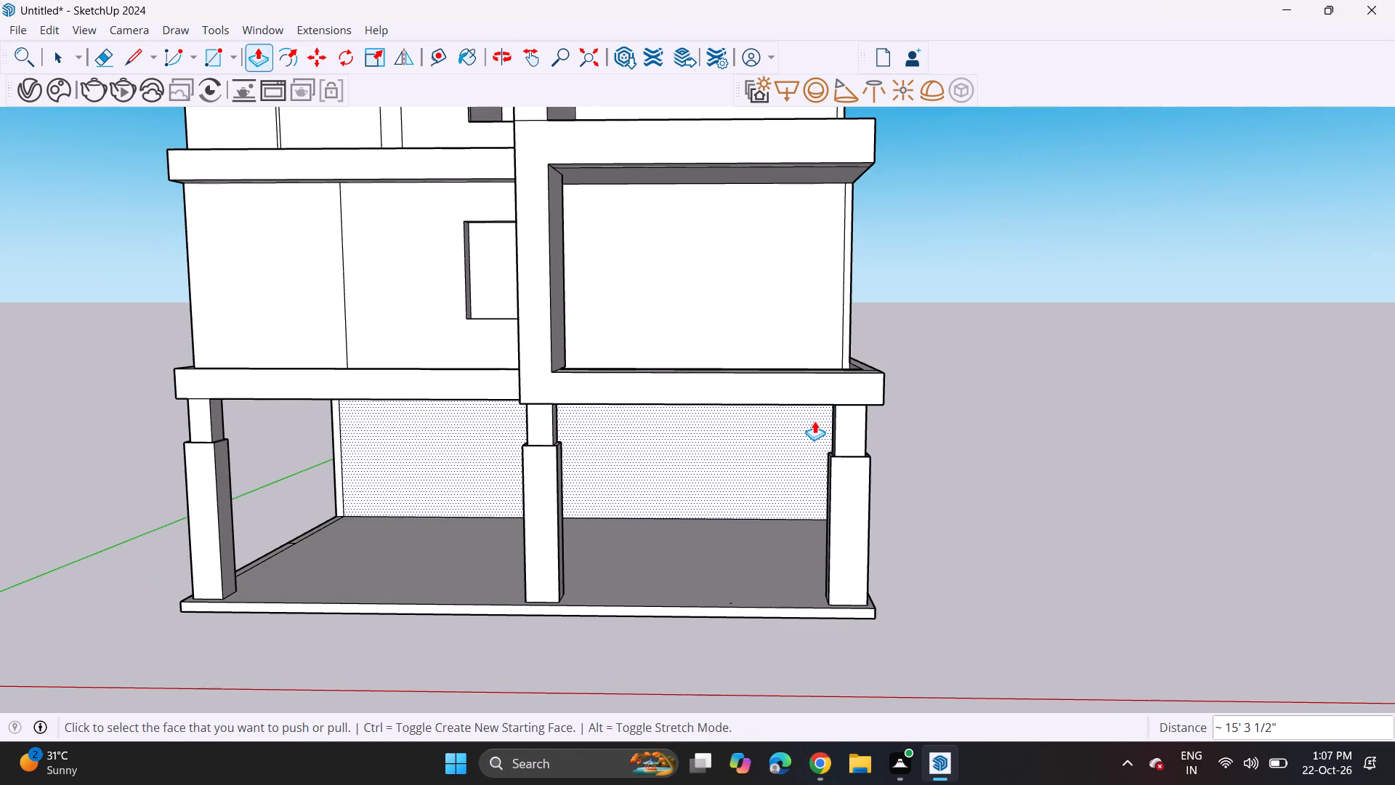
{"action": "scroll", "coordinate": [573, 257], "scroll_direction": "up", "scroll_amount": 1}
{"action": "middle_click_drag", "start_coordinate": [573, 256], "coordinate": [768, 354]}
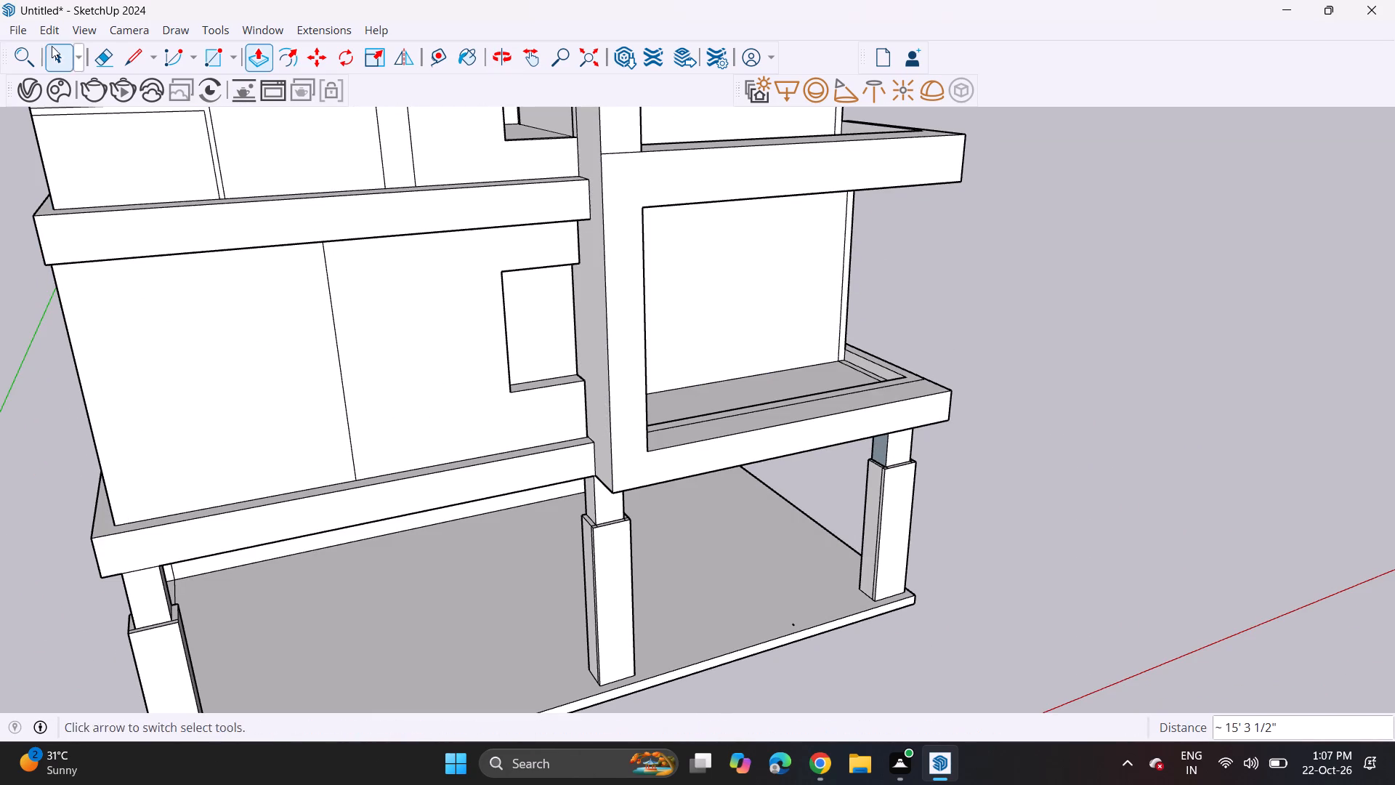
{"action": "left_click", "coordinate": [129, 58]}
{"action": "scroll", "coordinate": [460, 89], "scroll_direction": "up", "scroll_amount": 5}
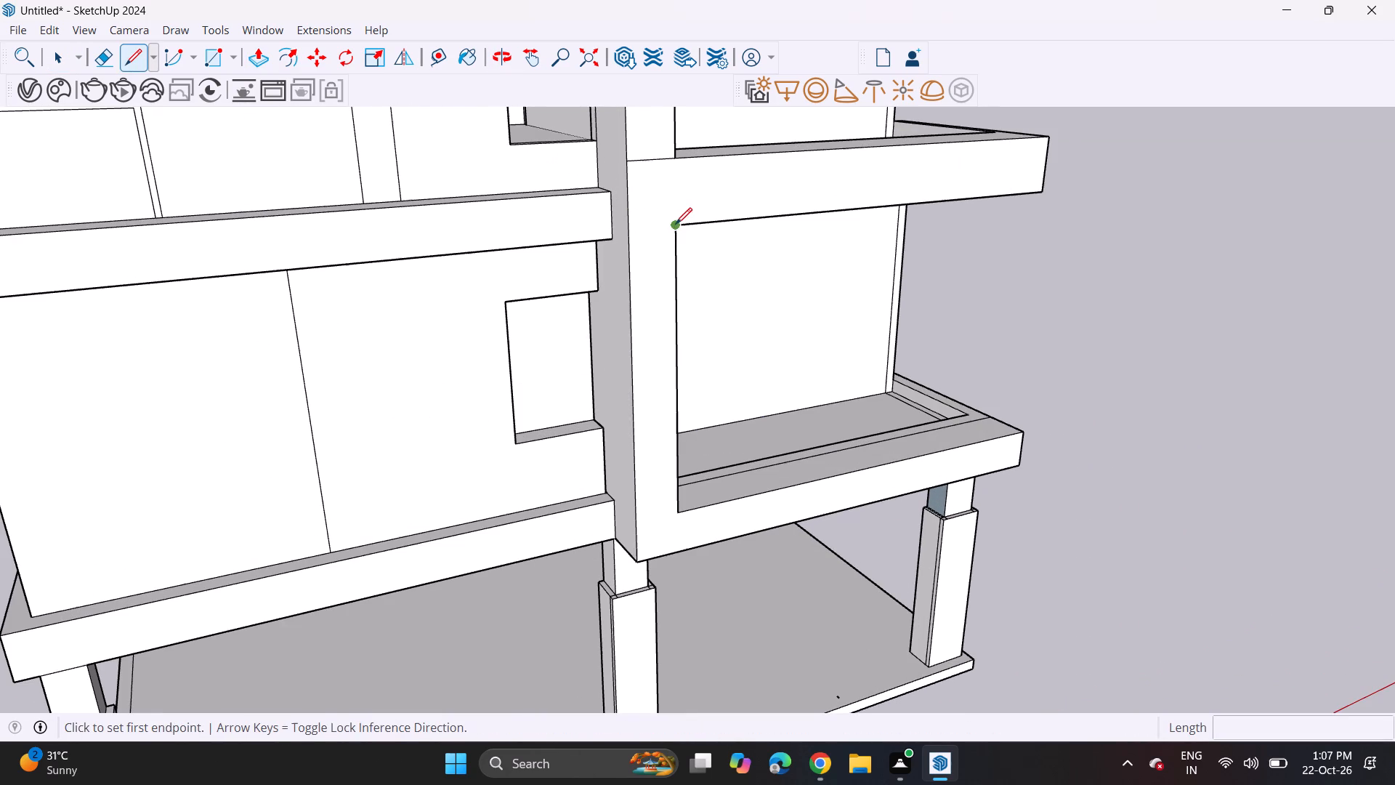
{"action": "left_click", "coordinate": [676, 224]}
{"action": "left_click", "coordinate": [629, 233]}
Push the L-shaped front face of the pillar and lower beam back 6 13/16".
{"action": "left_click", "coordinate": [259, 60]}
{"action": "left_click", "coordinate": [654, 374]}
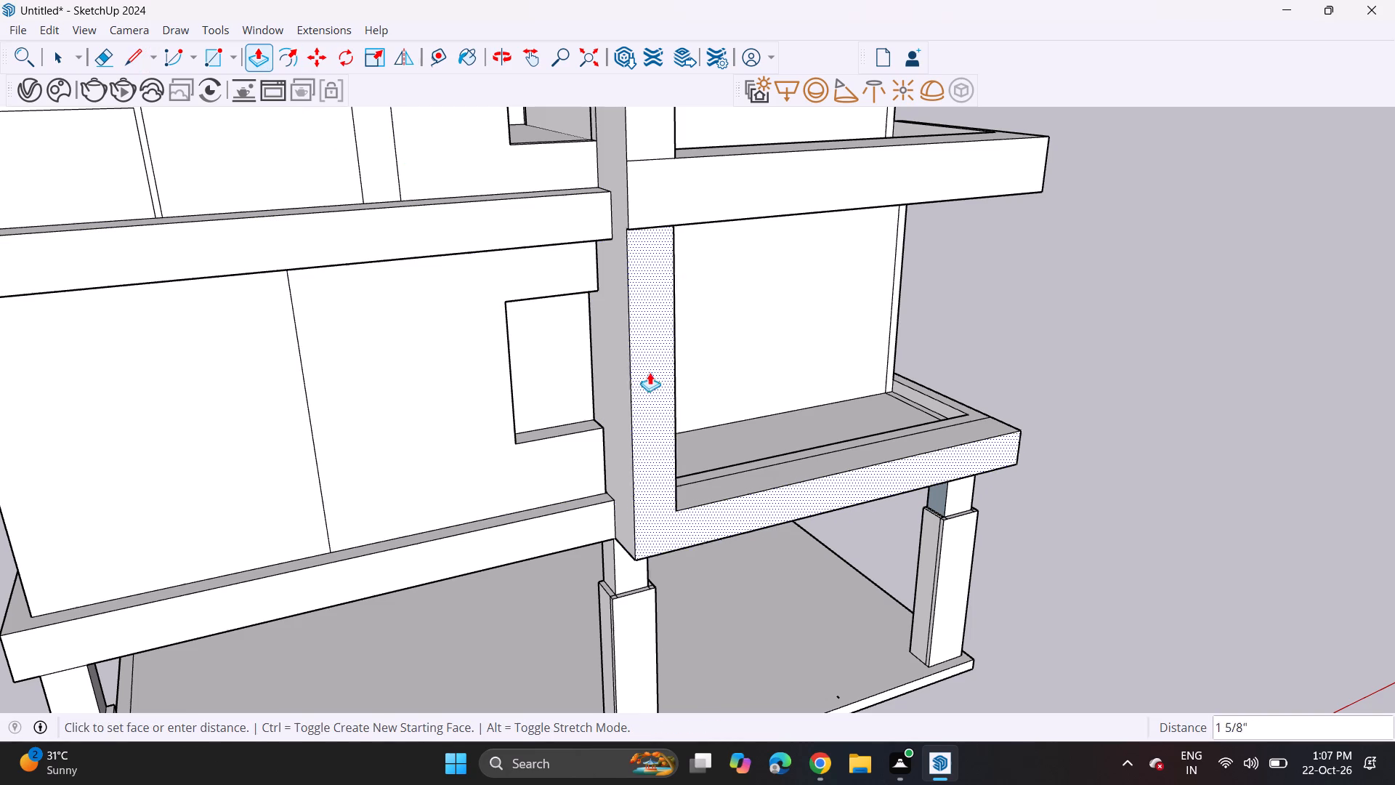
{"action": "left_click", "coordinate": [646, 370]}
Examine the new pillar and balcony frame within the whole building from the front, corner and above.
{"action": "middle_click_drag", "start_coordinate": [653, 396], "coordinate": [504, 341]}
{"action": "scroll", "coordinate": [501, 341], "scroll_direction": "up", "scroll_amount": 1}
{"action": "scroll", "coordinate": [462, 342], "scroll_direction": "down", "scroll_amount": 8}
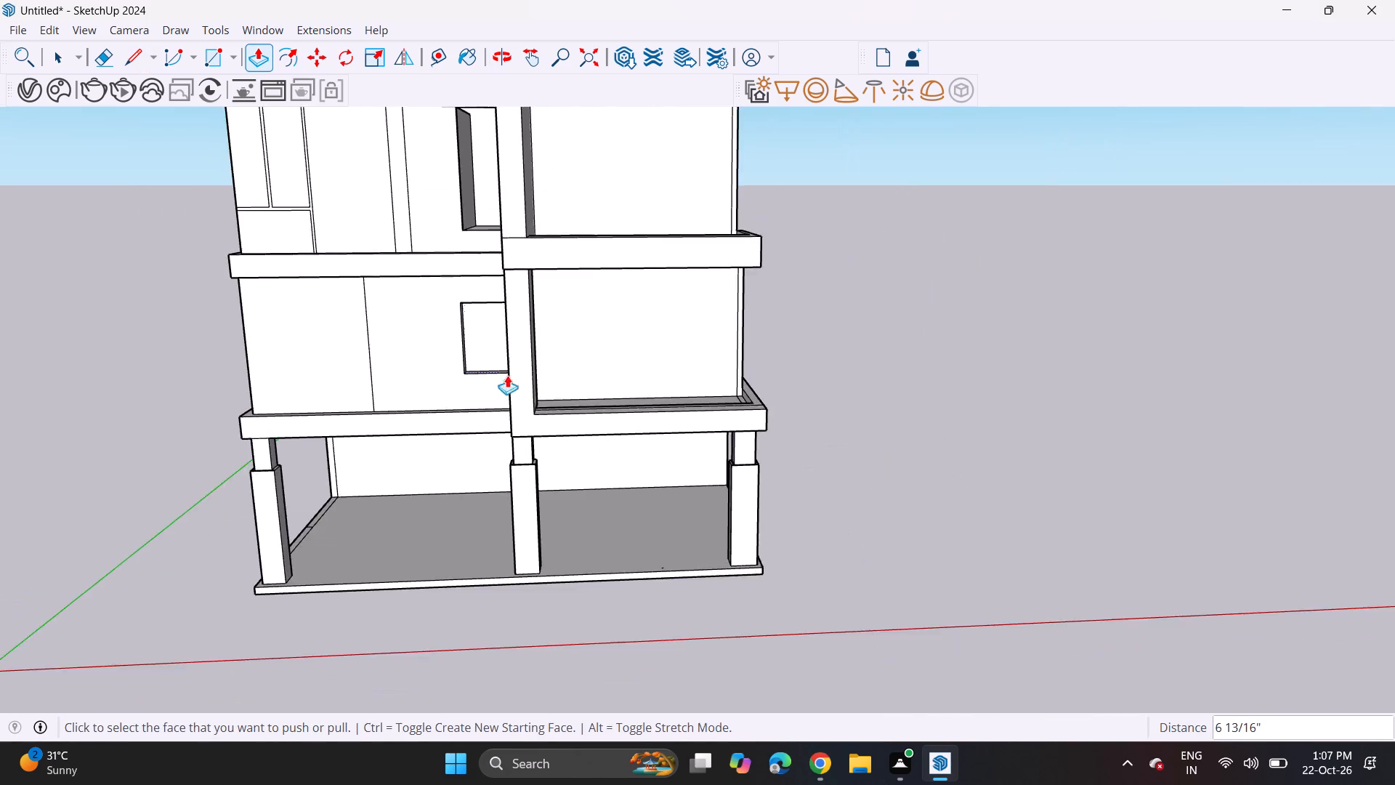
{"action": "scroll", "coordinate": [521, 387], "scroll_direction": "up", "scroll_amount": 1, "text": "shift"}
{"action": "middle_click_drag", "start_coordinate": [525, 387], "coordinate": [639, 456], "text": "shift"}
{"action": "middle_click_drag", "start_coordinate": [576, 433], "coordinate": [543, 403]}
{"action": "scroll", "coordinate": [558, 420], "scroll_direction": "up", "scroll_amount": 2}
{"action": "scroll", "coordinate": [487, 374], "scroll_direction": "down", "scroll_amount": 8}
{"action": "middle_click_drag", "start_coordinate": [509, 390], "coordinate": [571, 443], "text": "shift"}
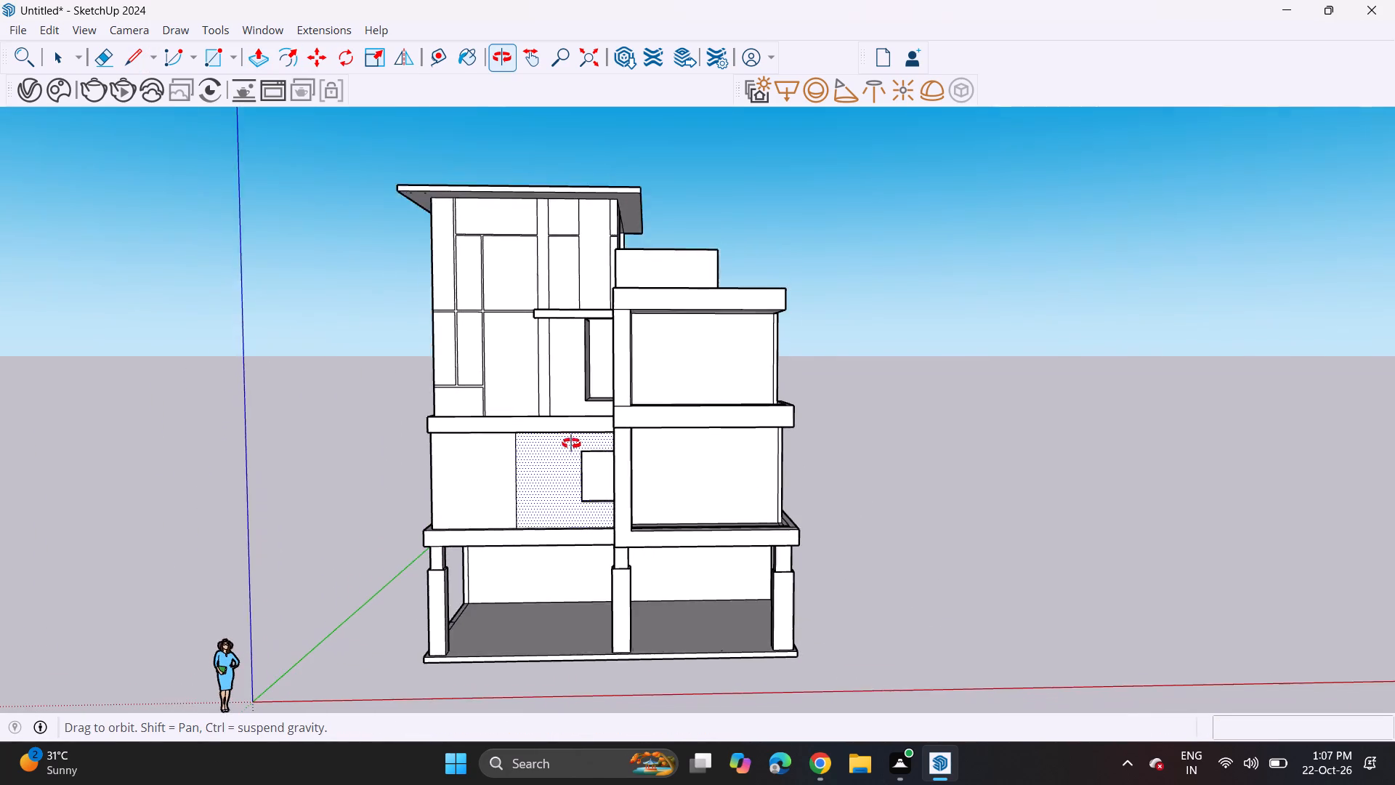
{"action": "middle_click_drag", "start_coordinate": [571, 443], "coordinate": [588, 427], "text": "shift"}
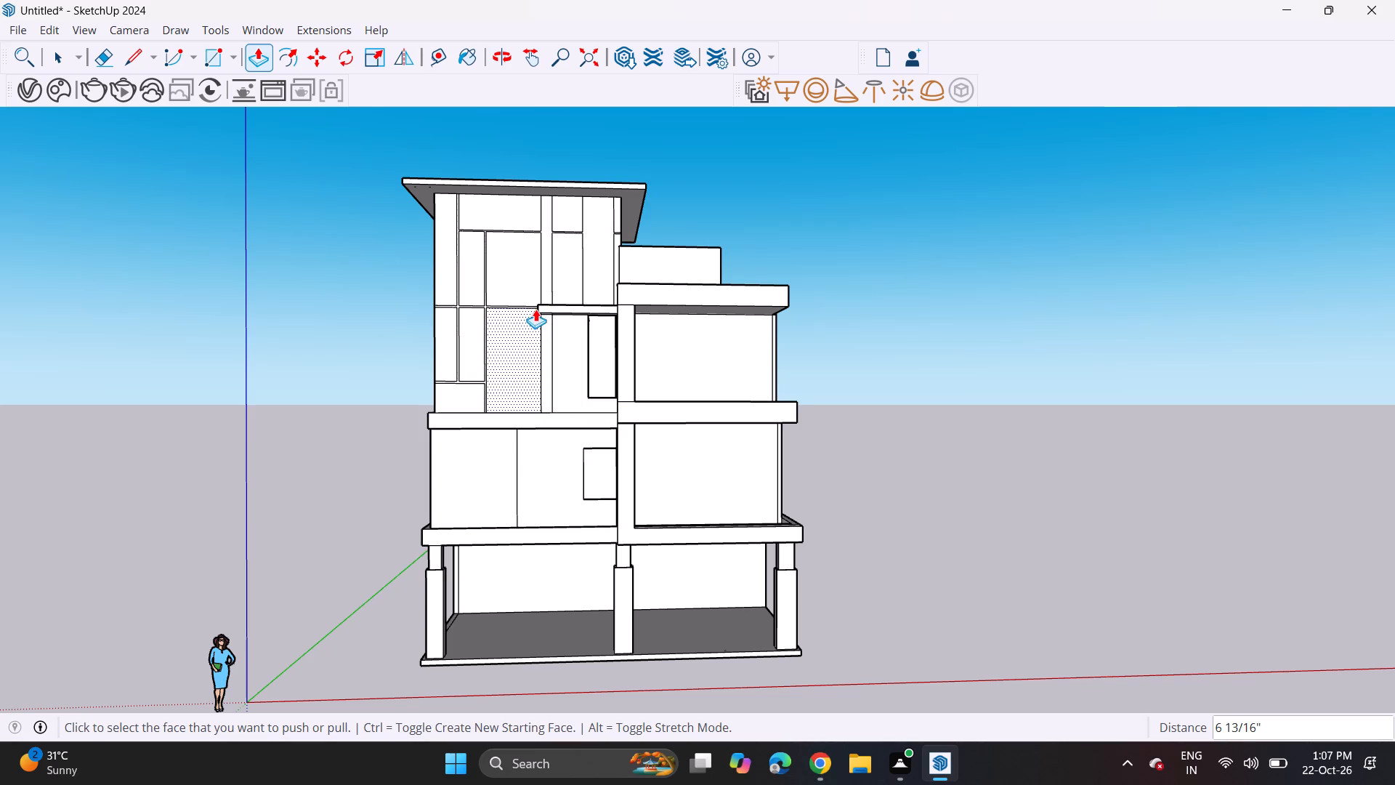
{"action": "middle_click_drag", "start_coordinate": [716, 241], "coordinate": [513, 404]}
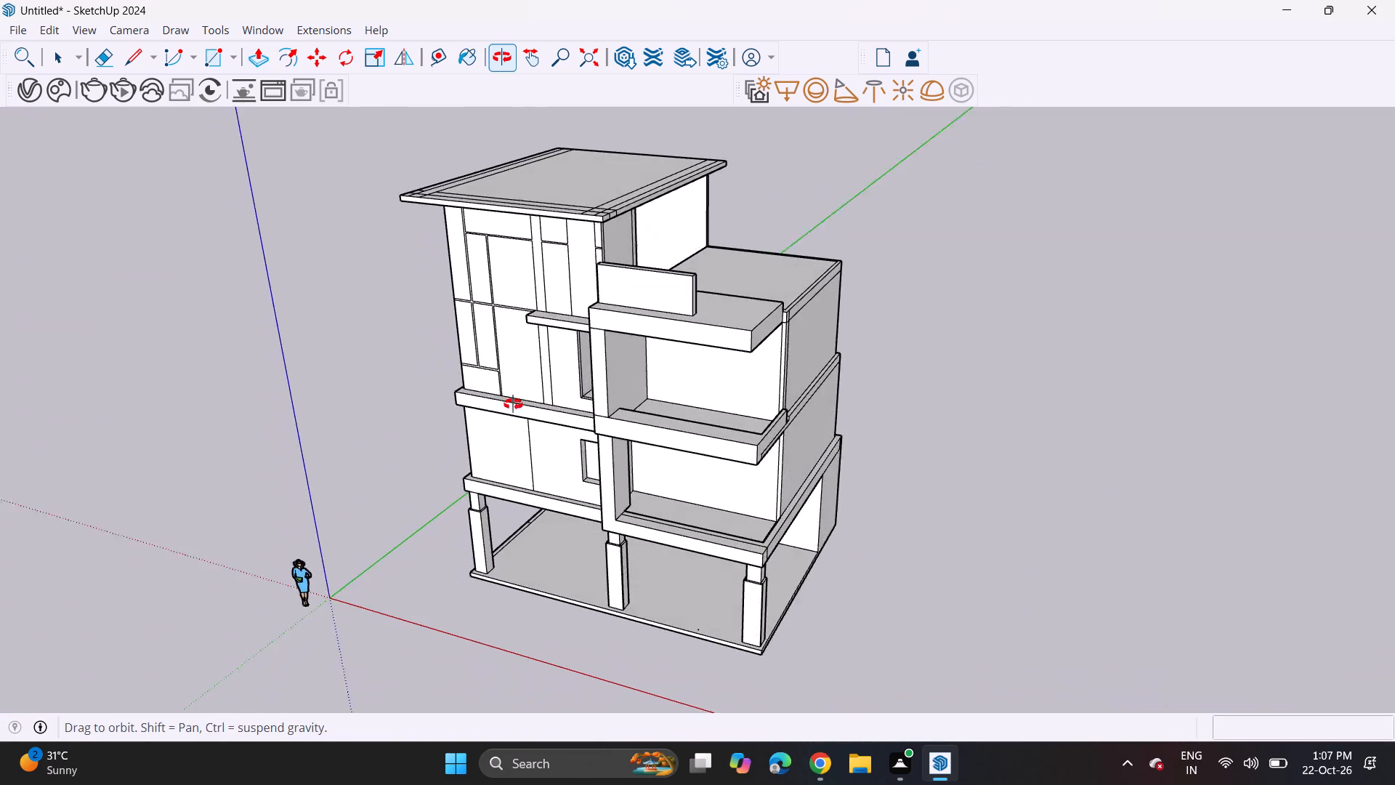
{"action": "middle_click_drag", "start_coordinate": [513, 404], "coordinate": [747, 222]}
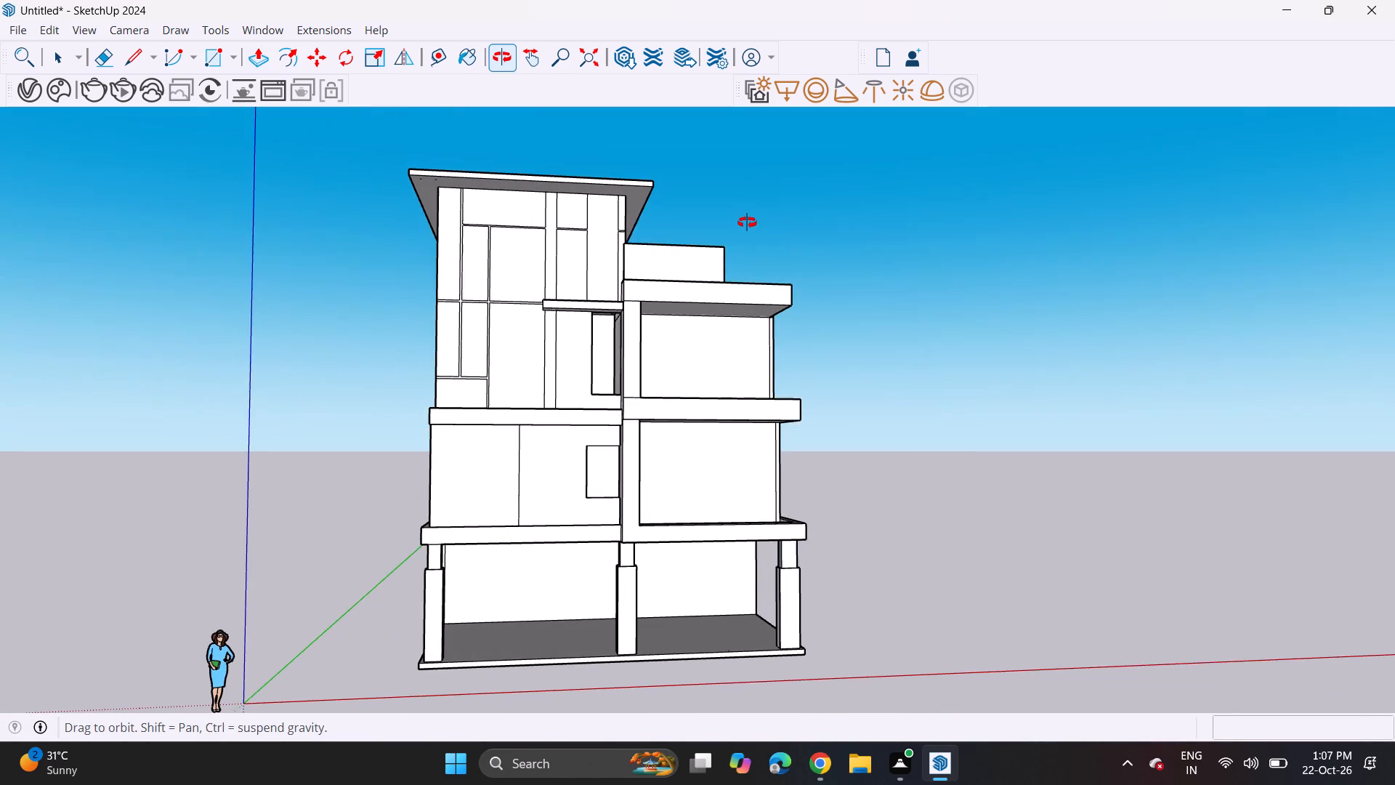
{"action": "middle_click_drag", "start_coordinate": [747, 222], "coordinate": [685, 264]}
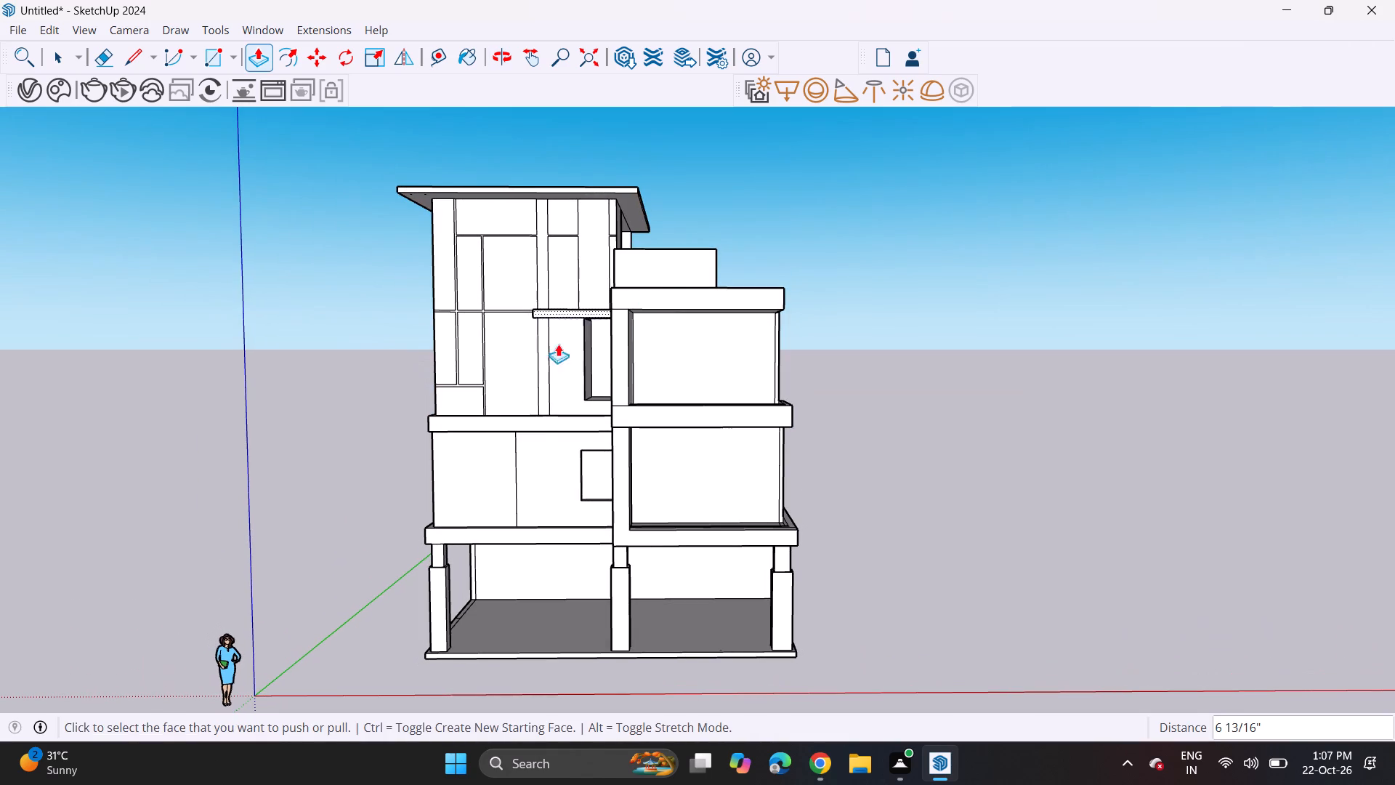
{"action": "scroll", "coordinate": [520, 457], "scroll_direction": "down", "scroll_amount": 5}
{"action": "middle_click_drag", "start_coordinate": [516, 464], "coordinate": [456, 416], "text": "shift"}
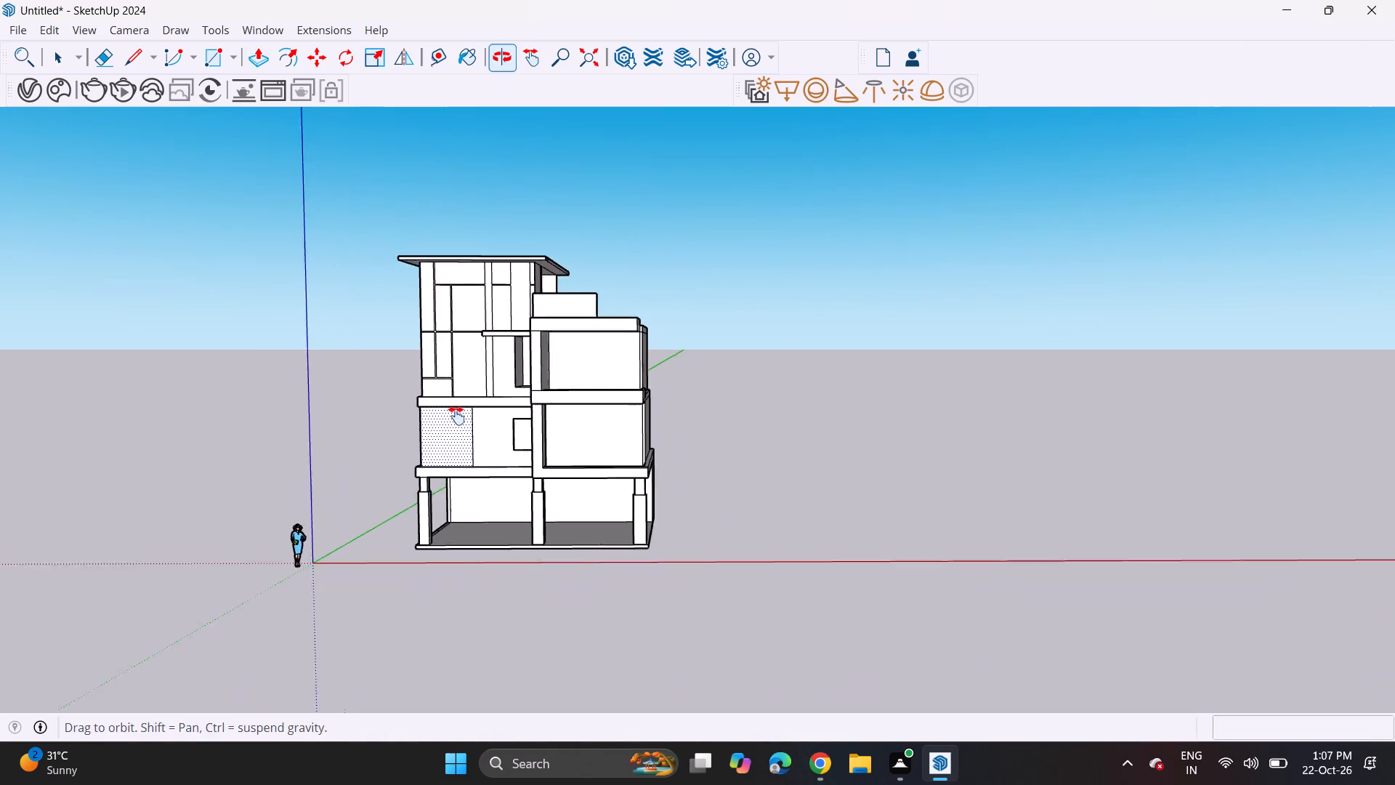
Draw a line about 7' 5" long at the foot of the ground floor's right side wall, from its front bottom corner to its rear edge.
{"action": "middle_click_drag", "start_coordinate": [456, 416], "coordinate": [452, 411], "text": "shift"}
{"action": "middle_click_drag", "start_coordinate": [464, 411], "coordinate": [459, 479]}
{"action": "scroll", "coordinate": [617, 454], "scroll_direction": "up", "scroll_amount": 6}
{"action": "middle_click_drag", "start_coordinate": [652, 514], "coordinate": [562, 493]}
{"action": "scroll", "coordinate": [645, 511], "scroll_direction": "up", "scroll_amount": 3}
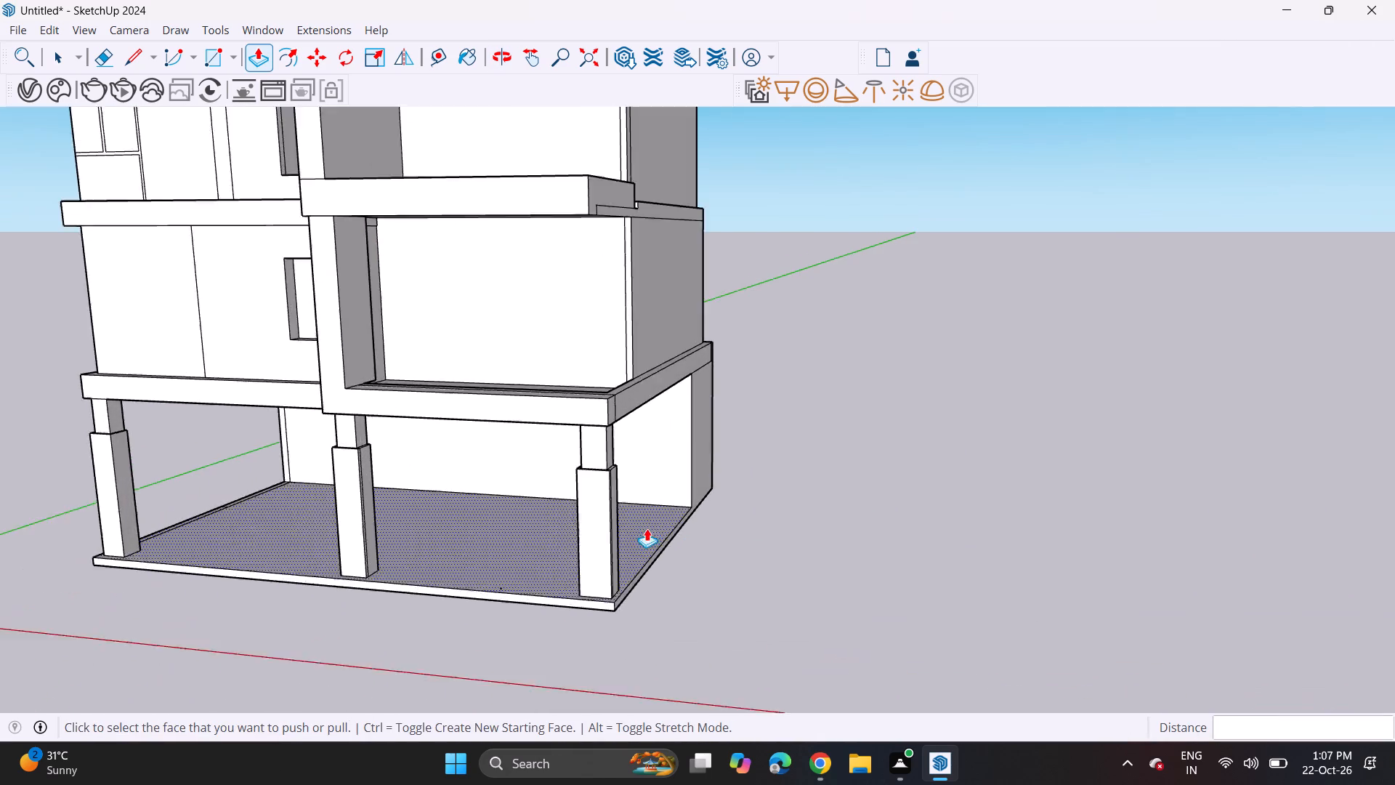
{"action": "scroll", "coordinate": [647, 528], "scroll_direction": "up", "scroll_amount": 3}
{"action": "left_click", "coordinate": [122, 52]}
{"action": "scroll", "coordinate": [631, 493], "scroll_direction": "up", "scroll_amount": 4}
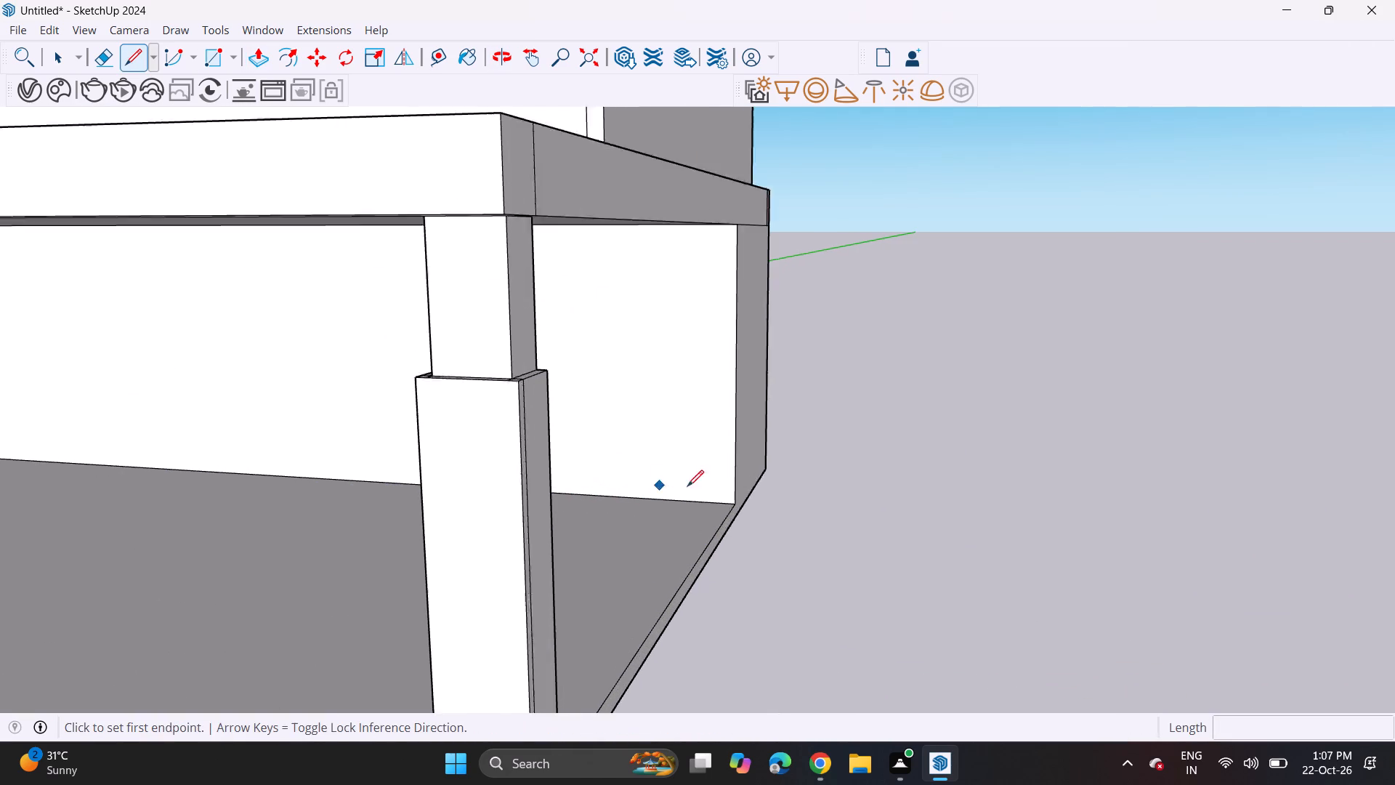
{"action": "scroll", "coordinate": [687, 486], "scroll_direction": "up", "scroll_amount": 1}
{"action": "left_click", "coordinate": [735, 504]}
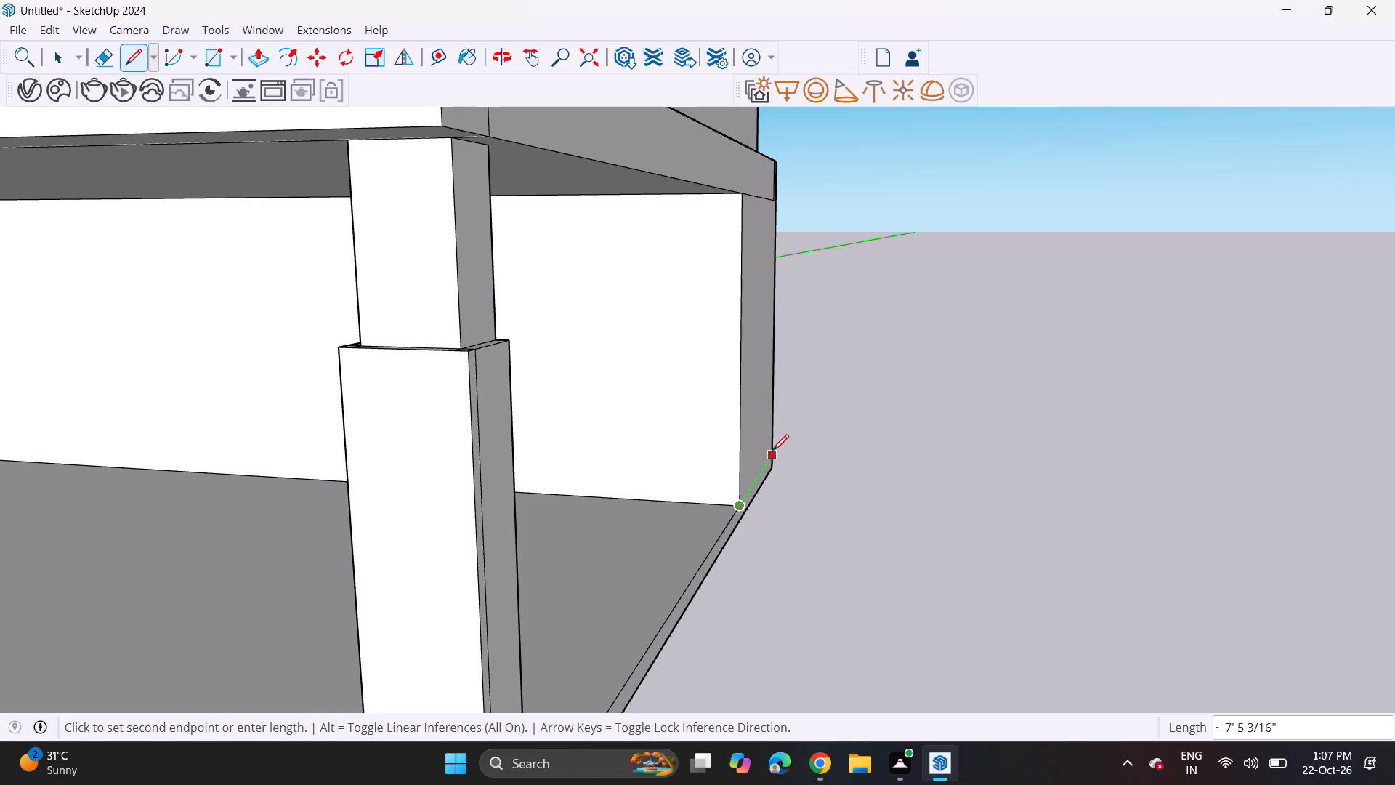
{"action": "left_click", "coordinate": [772, 451]}
Draw a matching line at the foot of the ground floor's left side wall, from its front bottom corner to its rear edge.
{"action": "scroll", "coordinate": [685, 525], "scroll_direction": "down", "scroll_amount": 9}
{"action": "scroll", "coordinate": [561, 533], "scroll_direction": "up", "scroll_amount": 1}
{"action": "scroll", "coordinate": [509, 546], "scroll_direction": "down", "scroll_amount": 7}
{"action": "scroll", "coordinate": [249, 557], "scroll_direction": "up", "scroll_amount": 1}
{"action": "middle_click_drag", "start_coordinate": [249, 557], "coordinate": [430, 502]}
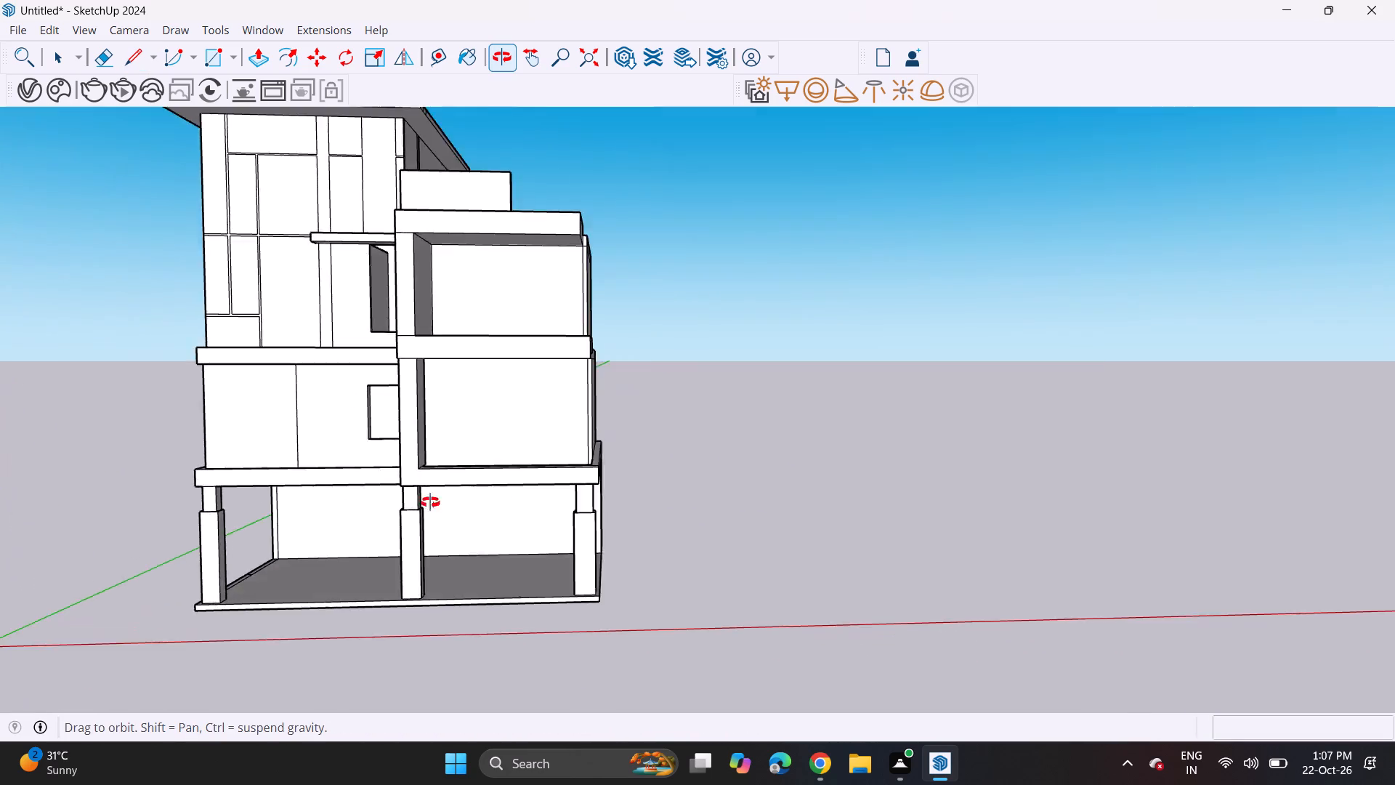
{"action": "middle_click_drag", "start_coordinate": [430, 502], "coordinate": [647, 453]}
{"action": "scroll", "coordinate": [195, 602], "scroll_direction": "up", "scroll_amount": 6}
{"action": "left_click", "coordinate": [178, 606]}
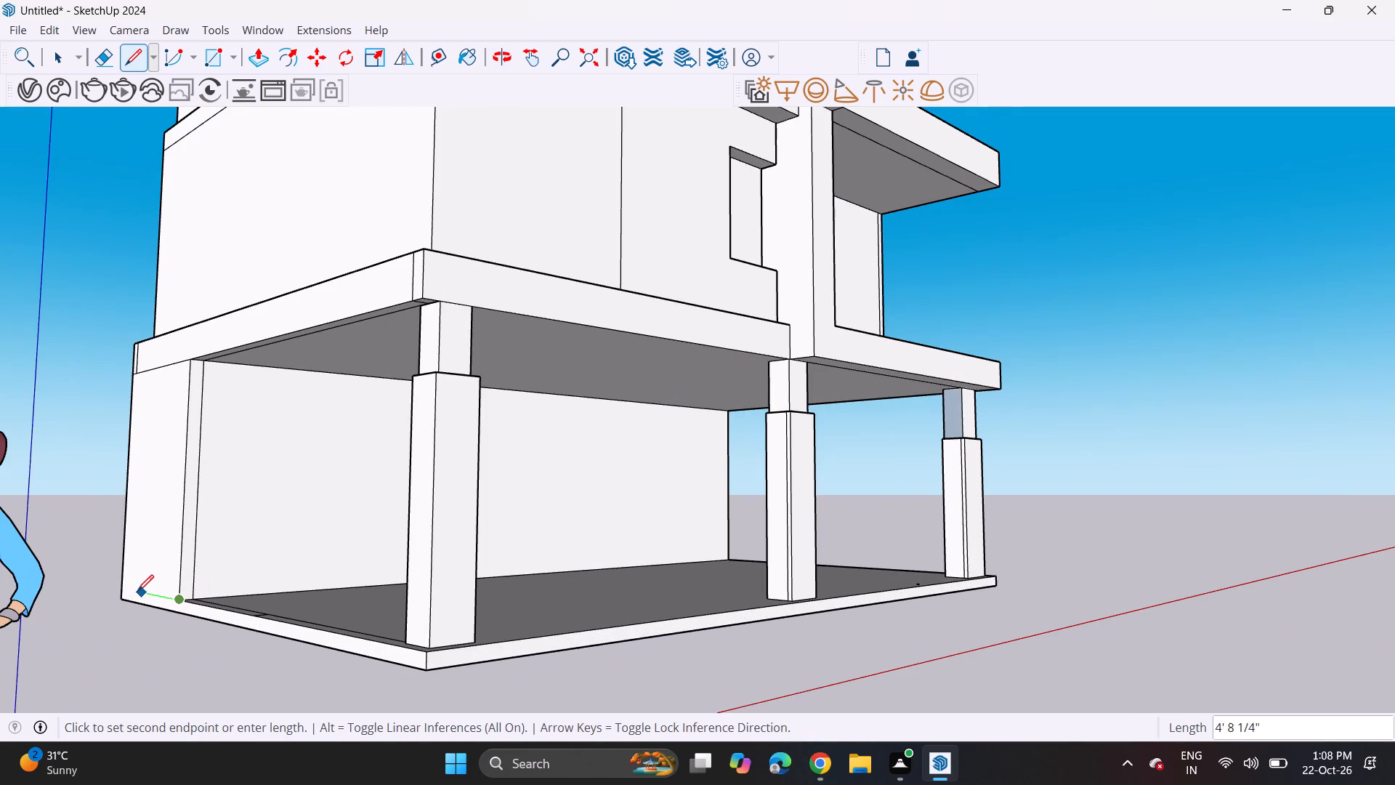
{"action": "left_click", "coordinate": [120, 582]}
Pull the left side face of the ground-floor slab outward beyond the columns with Push/Pull.
{"action": "scroll", "coordinate": [139, 572], "scroll_direction": "down", "scroll_amount": 8}
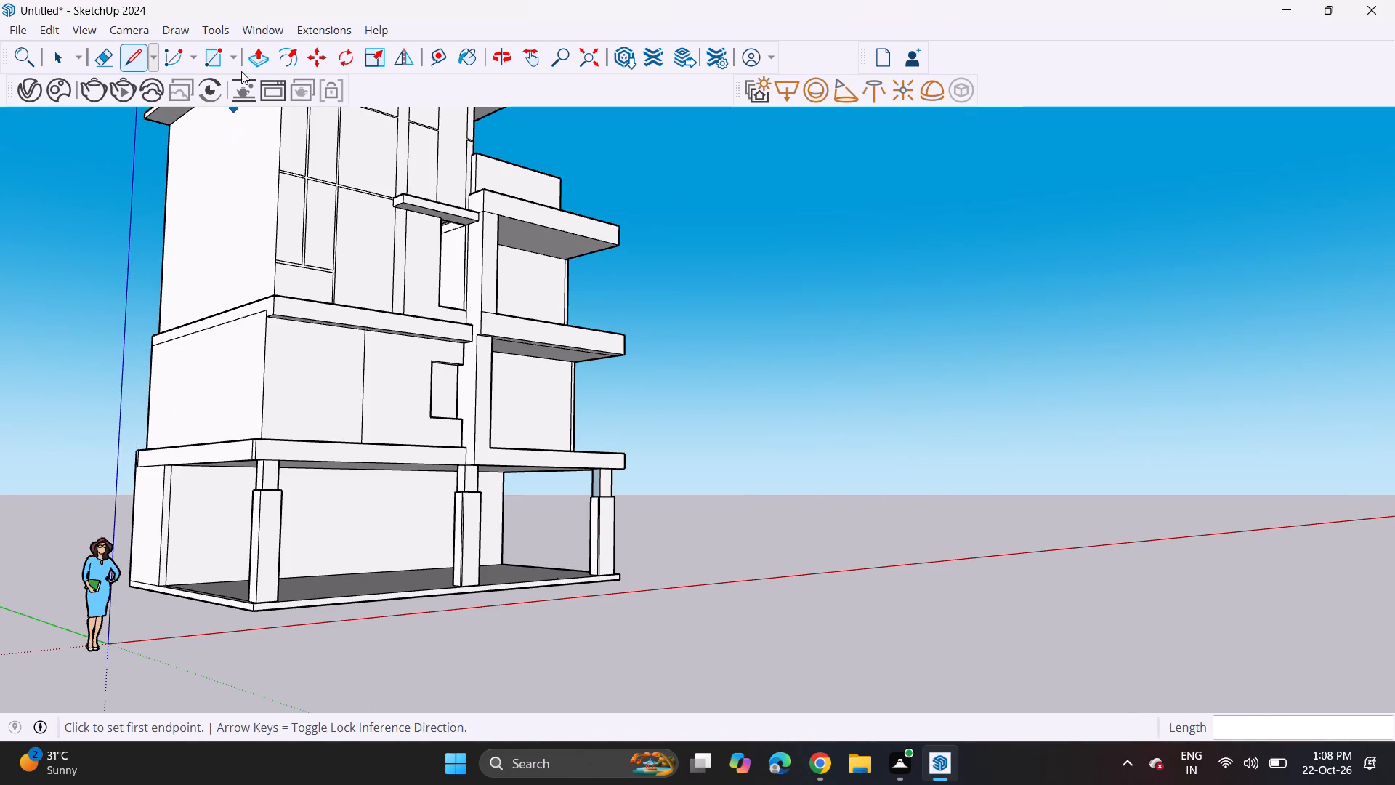
{"action": "left_click", "coordinate": [261, 52]}
{"action": "middle_click_drag", "start_coordinate": [245, 382], "coordinate": [227, 478]}
{"action": "scroll", "coordinate": [249, 603], "scroll_direction": "up", "scroll_amount": 5}
{"action": "left_click", "coordinate": [237, 632]}
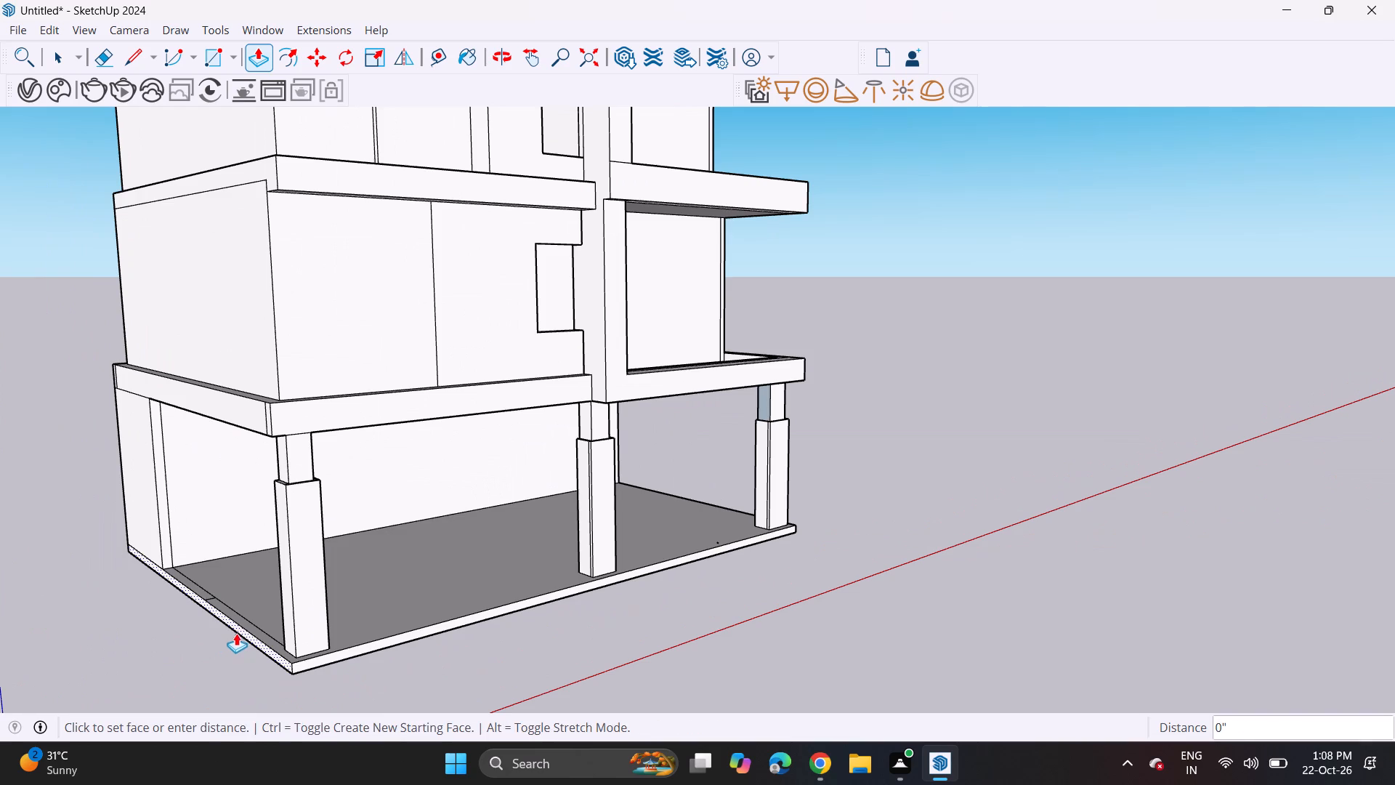
{"action": "left_click", "coordinate": [182, 668]}
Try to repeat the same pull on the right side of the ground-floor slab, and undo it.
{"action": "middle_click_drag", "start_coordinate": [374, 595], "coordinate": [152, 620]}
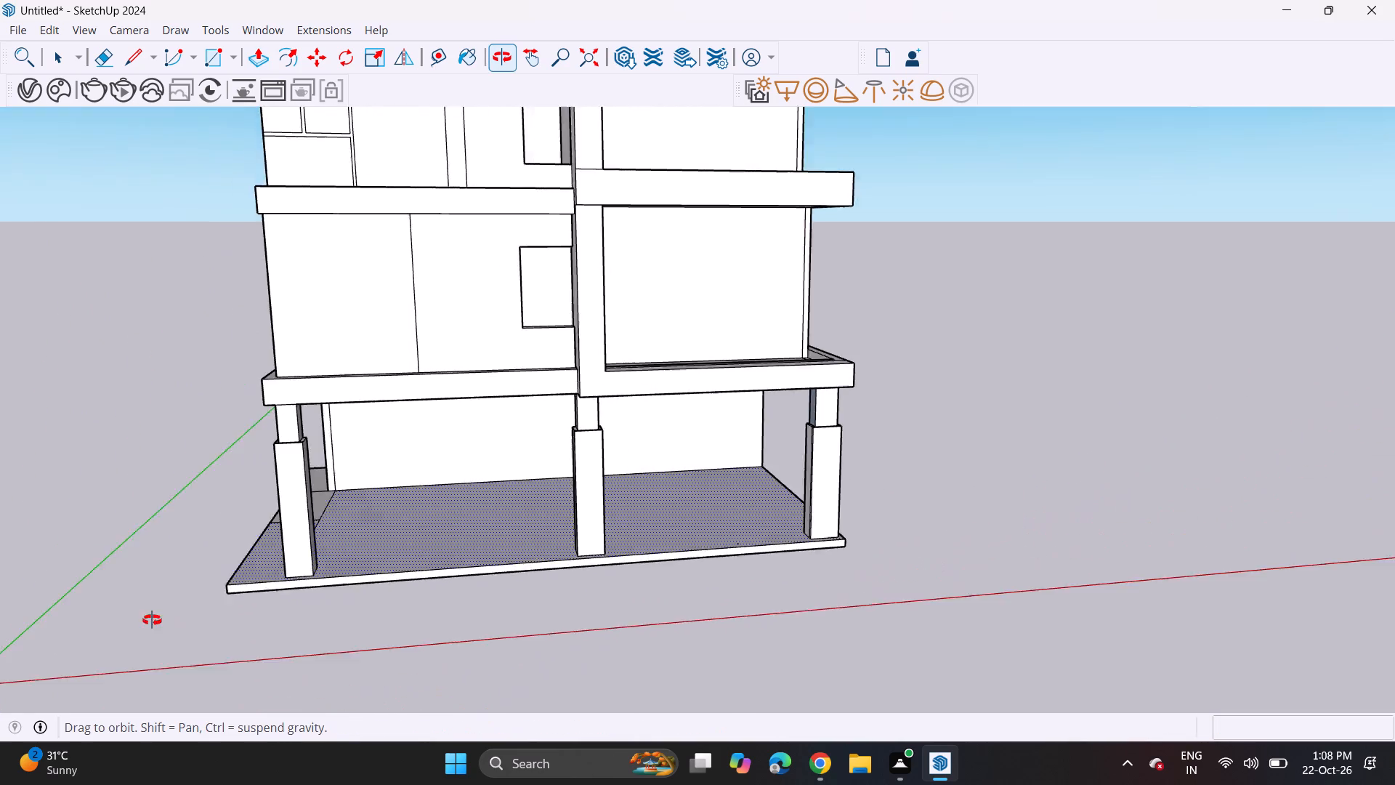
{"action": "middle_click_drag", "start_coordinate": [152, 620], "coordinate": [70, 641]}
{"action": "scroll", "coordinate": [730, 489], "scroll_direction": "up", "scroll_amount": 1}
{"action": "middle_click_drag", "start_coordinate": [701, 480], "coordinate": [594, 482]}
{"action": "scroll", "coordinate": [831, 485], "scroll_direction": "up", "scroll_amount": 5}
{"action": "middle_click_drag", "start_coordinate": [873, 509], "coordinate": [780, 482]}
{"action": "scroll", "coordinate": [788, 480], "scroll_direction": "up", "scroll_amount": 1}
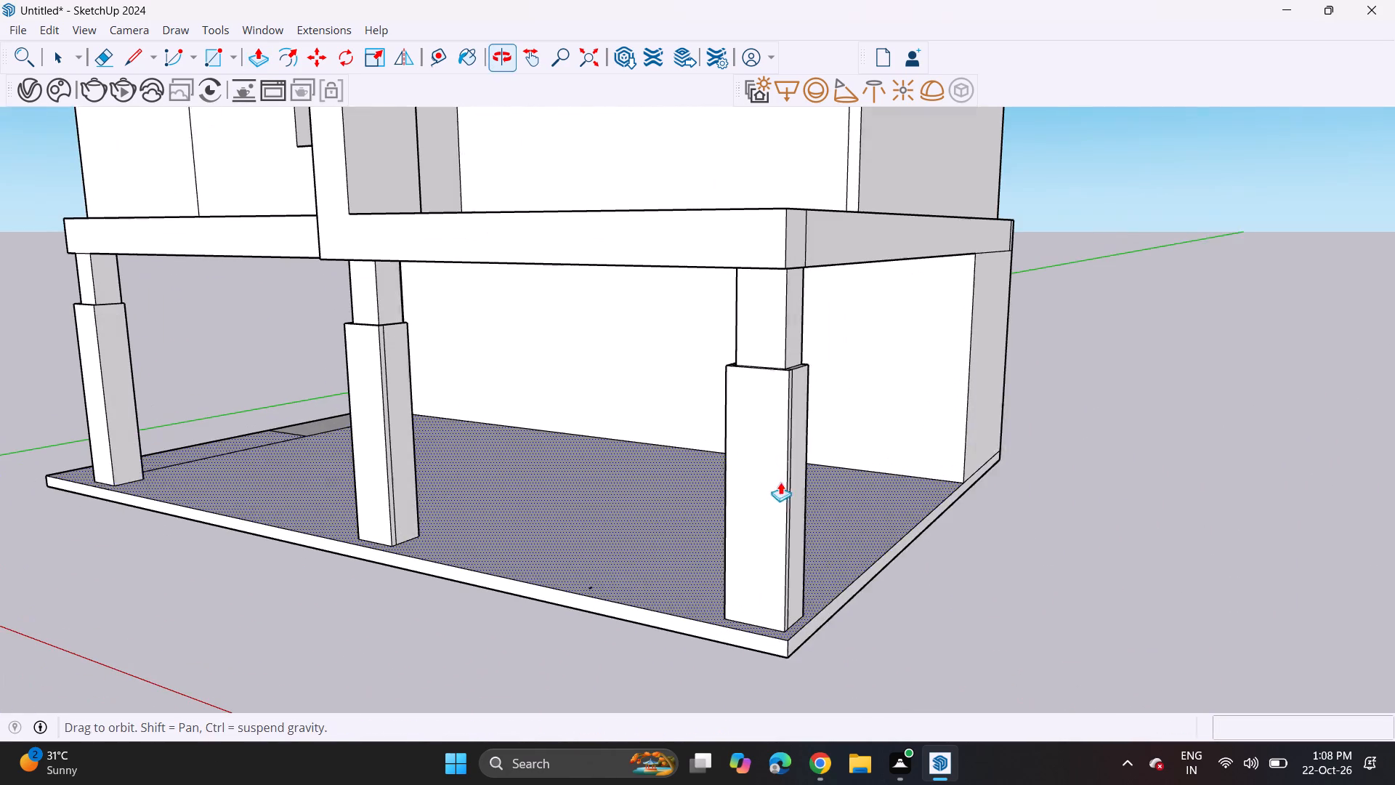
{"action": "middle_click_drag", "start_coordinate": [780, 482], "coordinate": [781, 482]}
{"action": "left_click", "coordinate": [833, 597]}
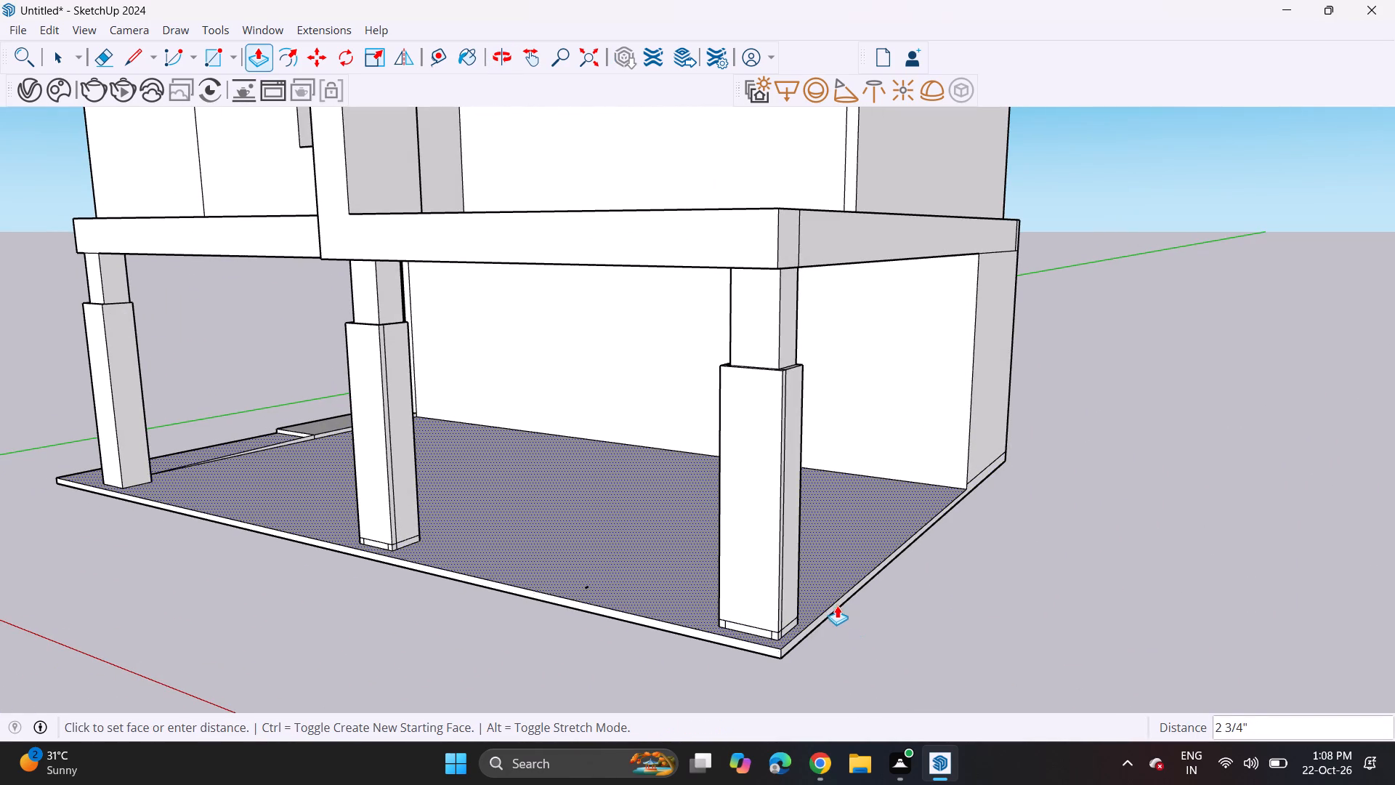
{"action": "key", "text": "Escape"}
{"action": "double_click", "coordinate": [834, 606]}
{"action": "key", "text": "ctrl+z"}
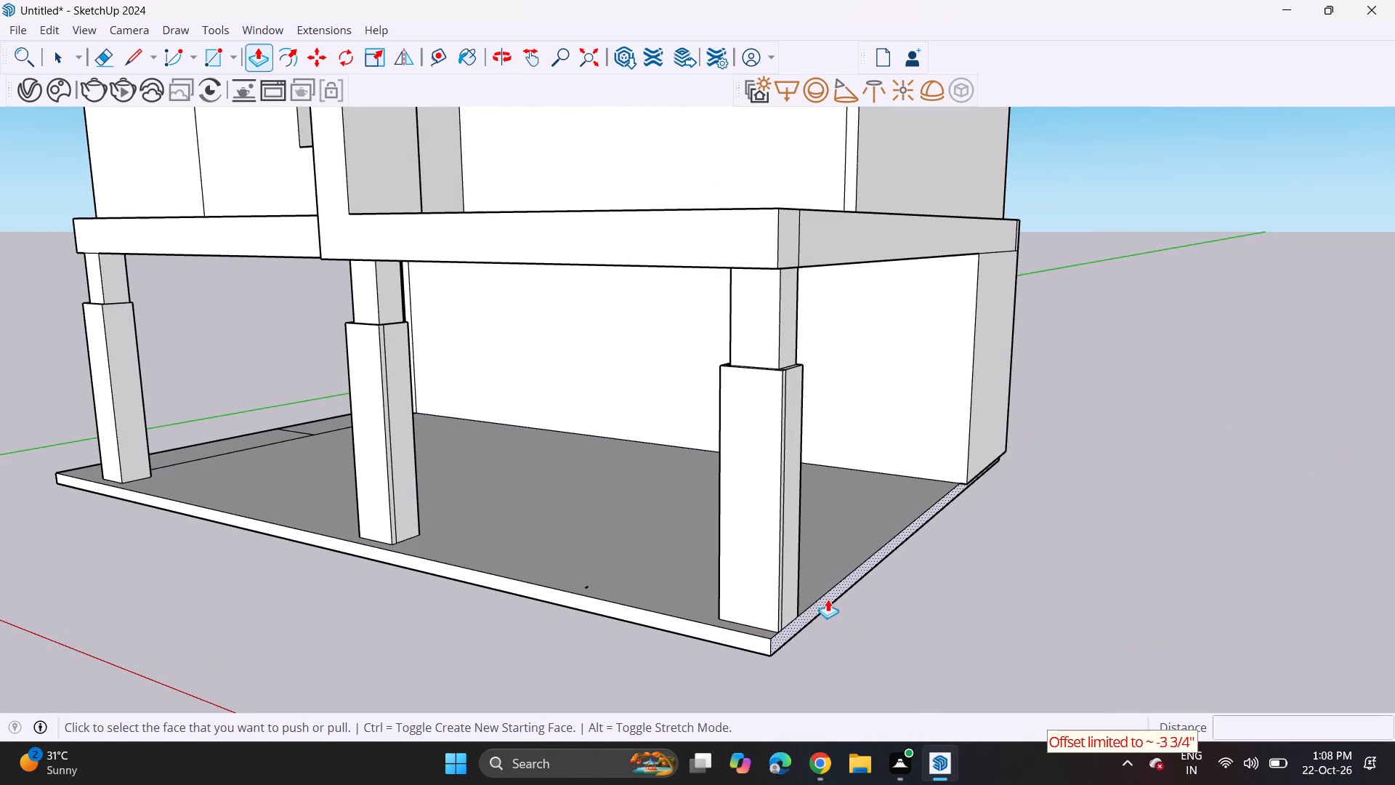
Pull the right side face of the ground-floor slab outward about 3' 5 1/8".
{"action": "left_click", "coordinate": [833, 612]}
{"action": "left_click", "coordinate": [954, 576]}
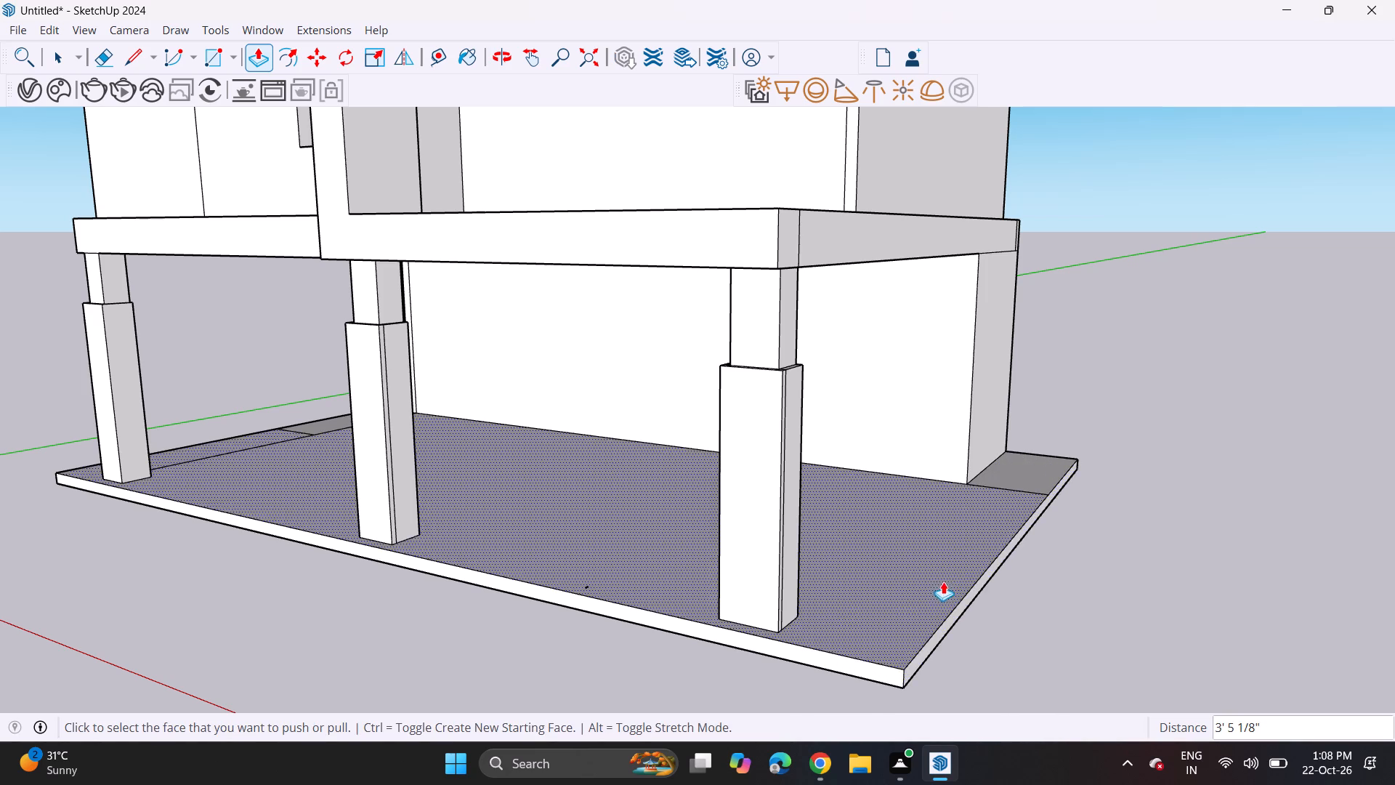
Pull the front face of the ground-floor slab forward about 4' 11".
{"action": "scroll", "coordinate": [705, 634], "scroll_direction": "down", "scroll_amount": 4}
{"action": "left_click", "coordinate": [684, 629]}
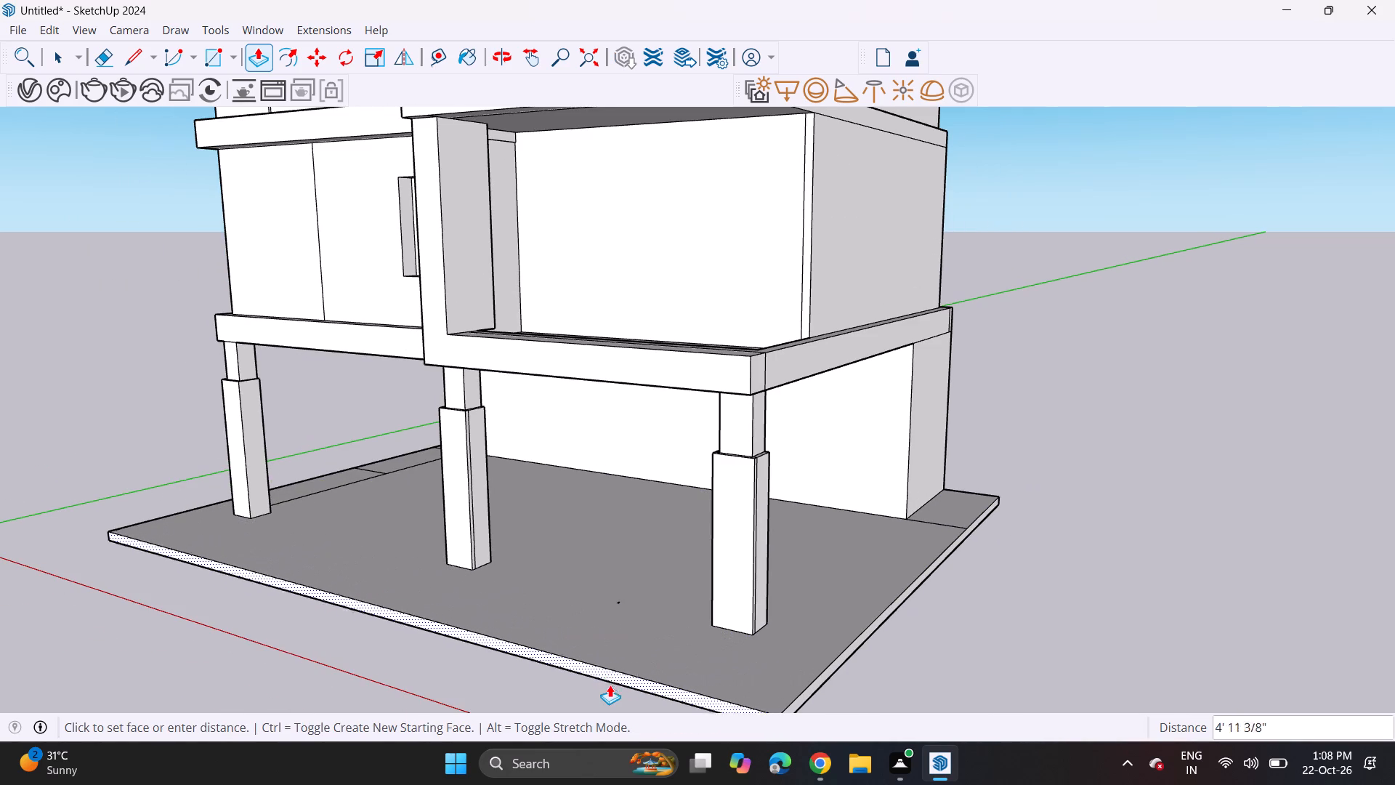
{"action": "left_click", "coordinate": [604, 686]}
Pull the front face of the left lower slab band forward, and repeat the distance on the adjoining L-shaped pillar and beam face.
{"action": "scroll", "coordinate": [506, 626], "scroll_direction": "down", "scroll_amount": 8}
{"action": "middle_click_drag", "start_coordinate": [448, 579], "coordinate": [720, 517]}
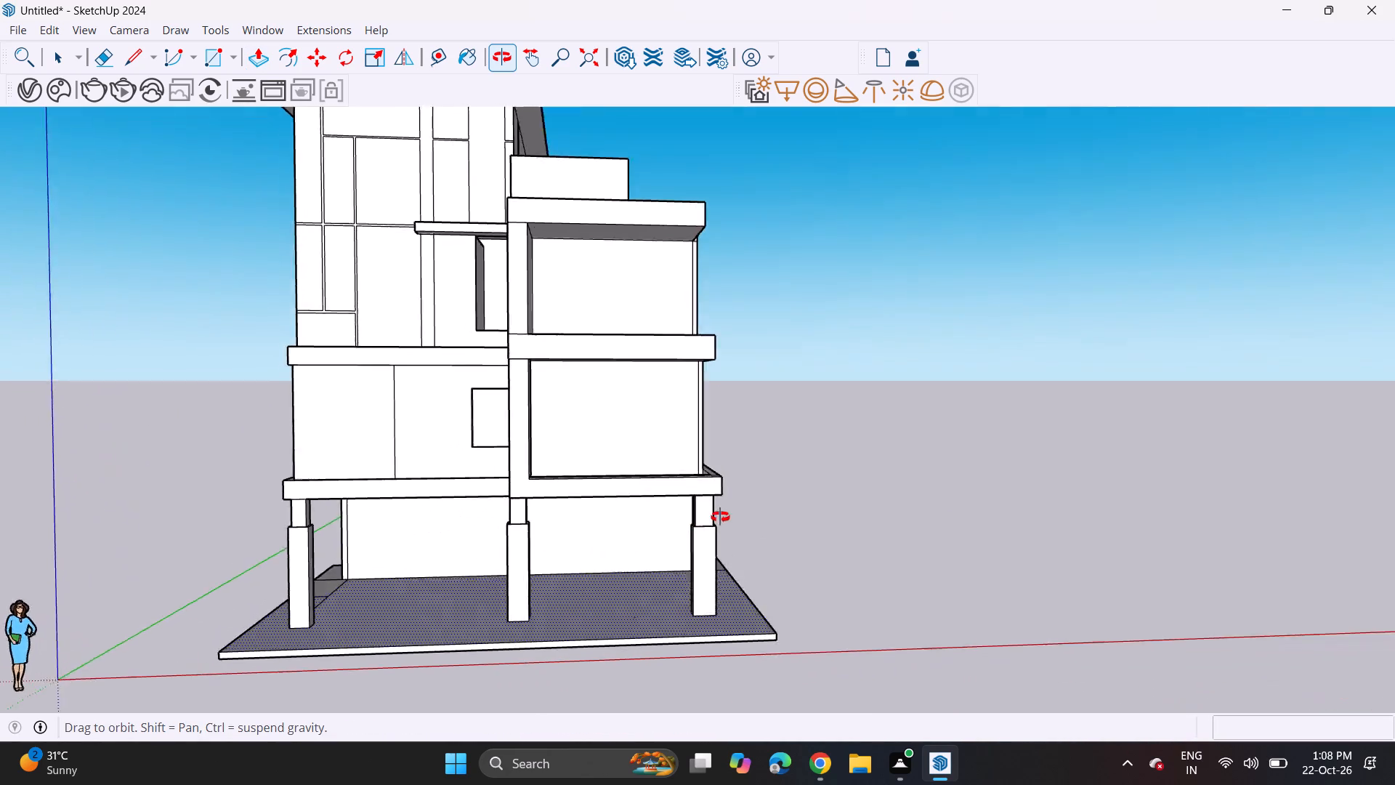
{"action": "middle_click_drag", "start_coordinate": [720, 517], "coordinate": [1072, 431]}
{"action": "scroll", "coordinate": [732, 430], "scroll_direction": "up", "scroll_amount": 6}
{"action": "left_click", "coordinate": [682, 390]}
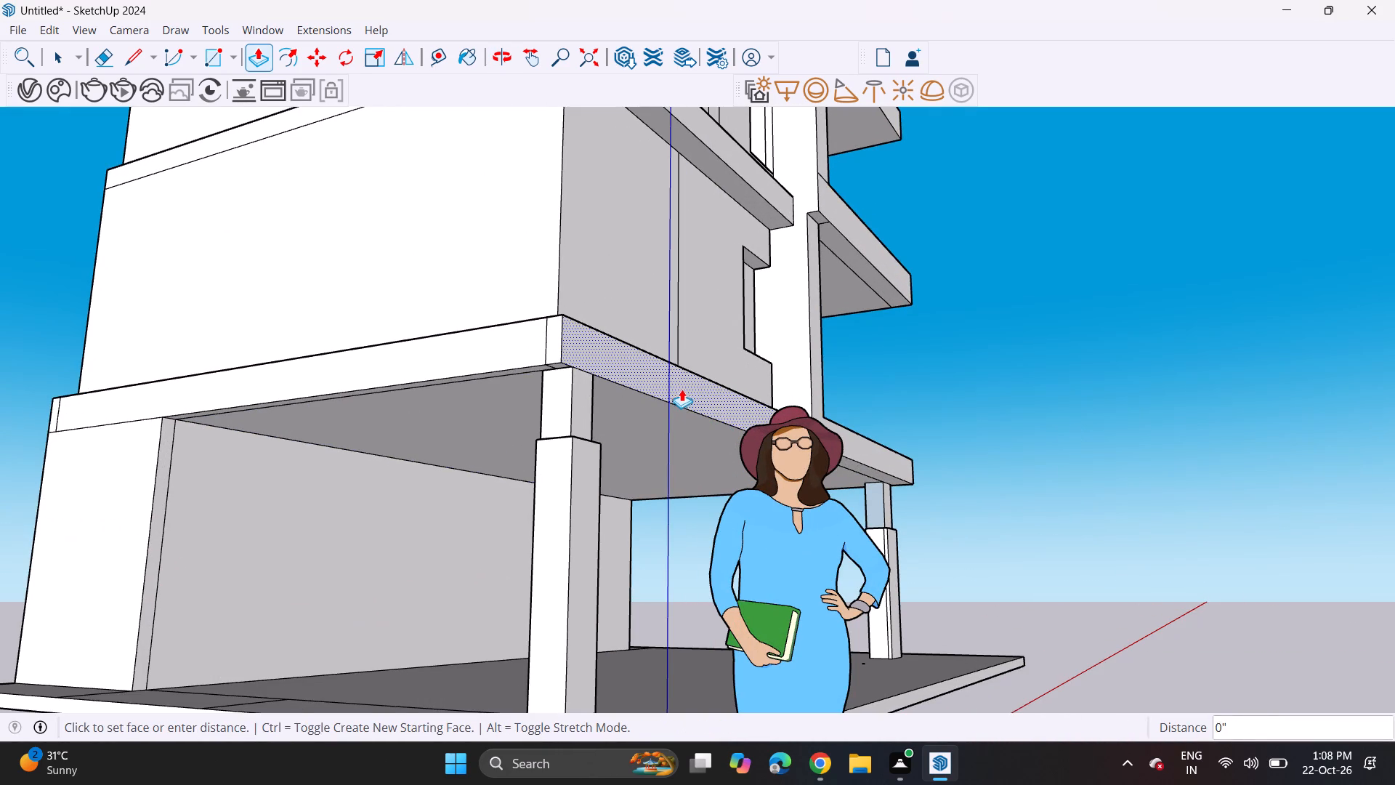
{"action": "left_click", "coordinate": [703, 382]}
{"action": "double_click", "coordinate": [858, 438]}
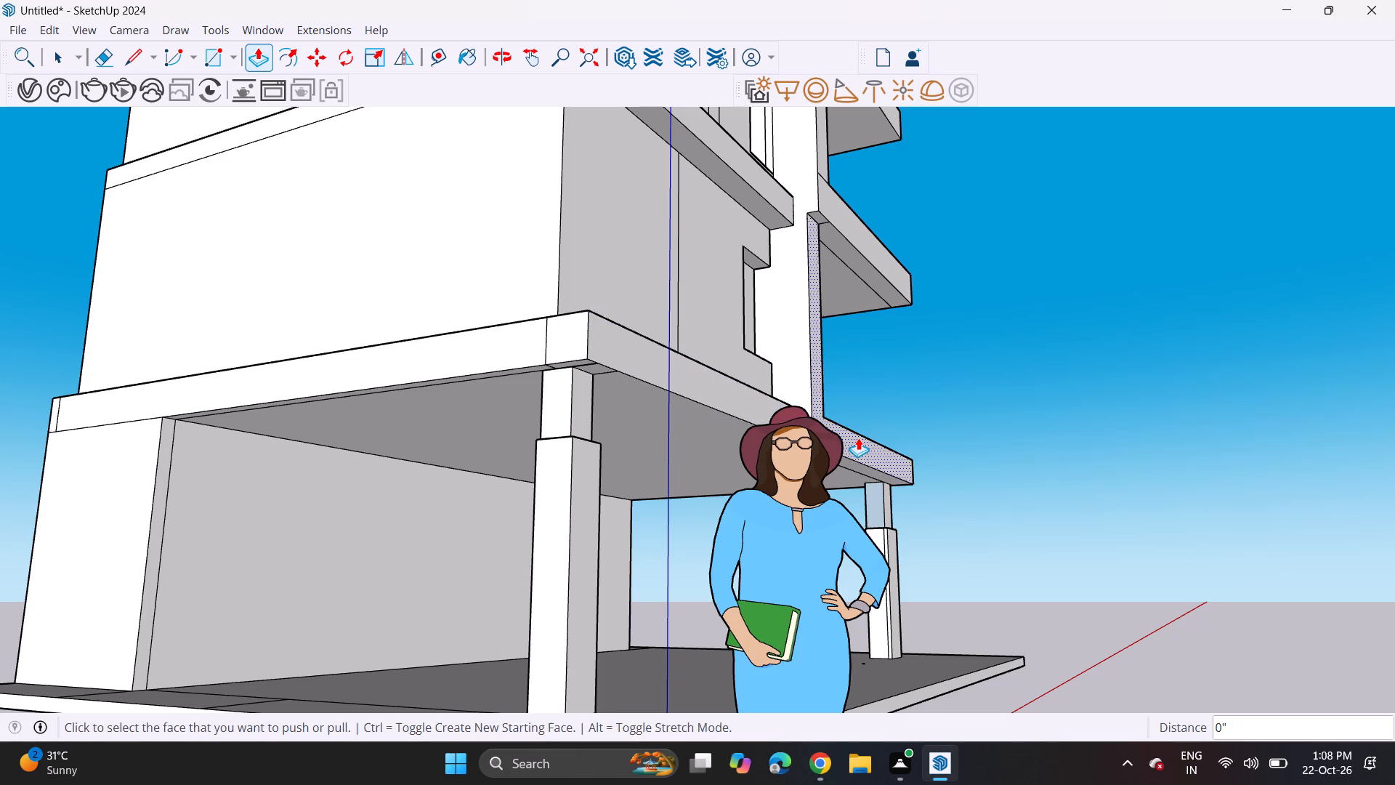
Pull the front face of the middle balcony band forward, and repeat the distance on the pillar face above it.
{"action": "middle_click_drag", "start_coordinate": [855, 493], "coordinate": [671, 573]}
{"action": "scroll", "coordinate": [679, 570], "scroll_direction": "up", "scroll_amount": 1}
{"action": "middle_click_drag", "start_coordinate": [844, 295], "coordinate": [251, 477]}
{"action": "scroll", "coordinate": [835, 304], "scroll_direction": "up", "scroll_amount": 1}
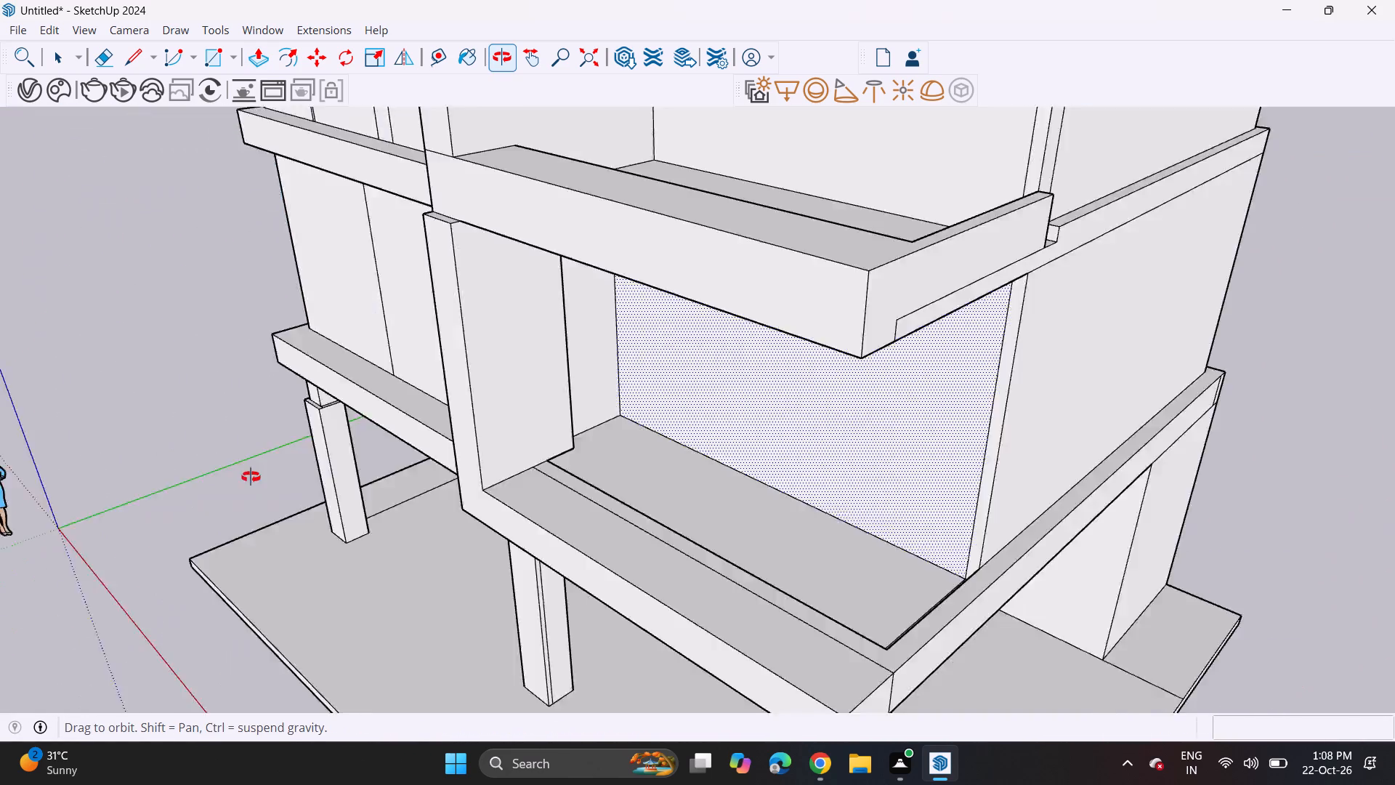
{"action": "middle_click_drag", "start_coordinate": [251, 477], "coordinate": [232, 470]}
{"action": "scroll", "coordinate": [529, 237], "scroll_direction": "down", "scroll_amount": 7}
{"action": "left_click", "coordinate": [534, 239]}
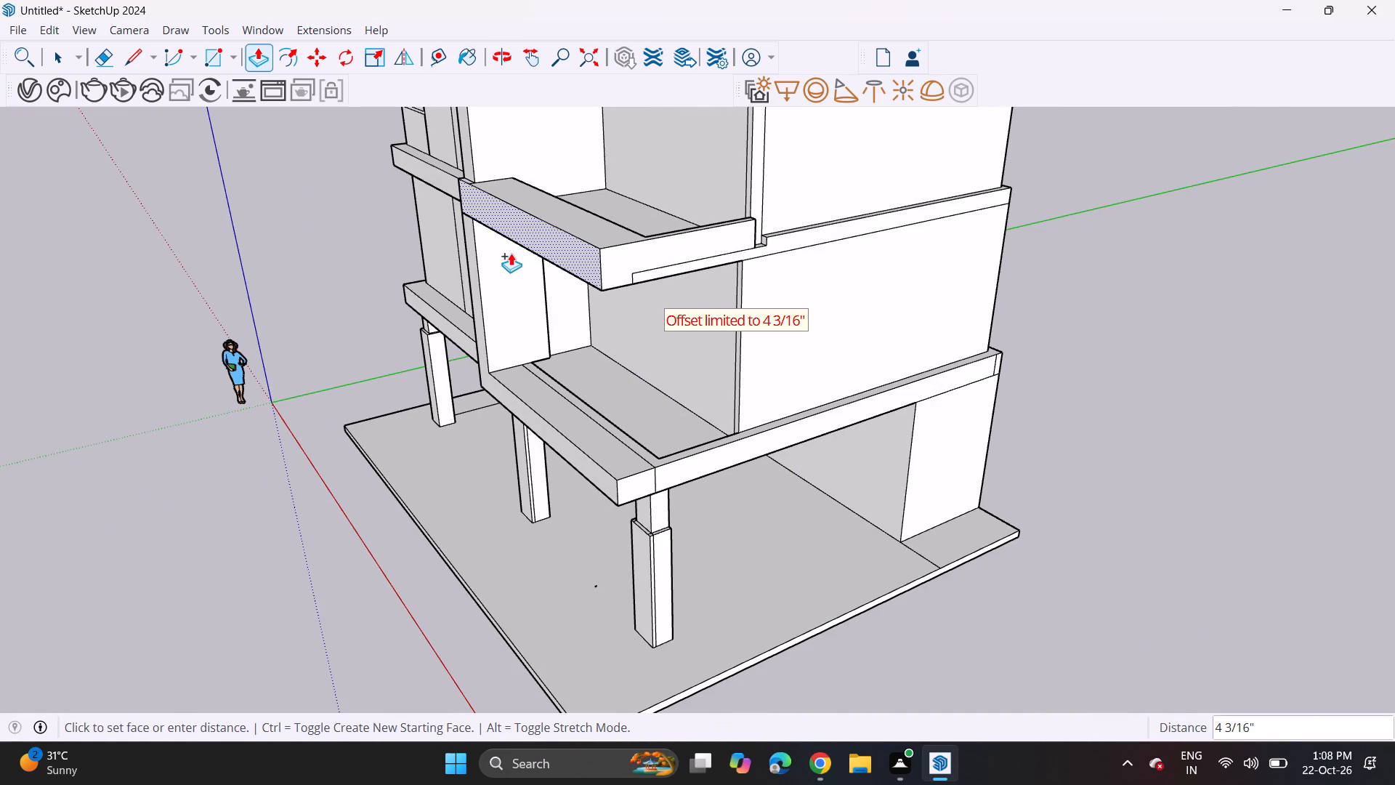
{"action": "left_click", "coordinate": [517, 256]}
{"action": "double_click", "coordinate": [468, 159]}
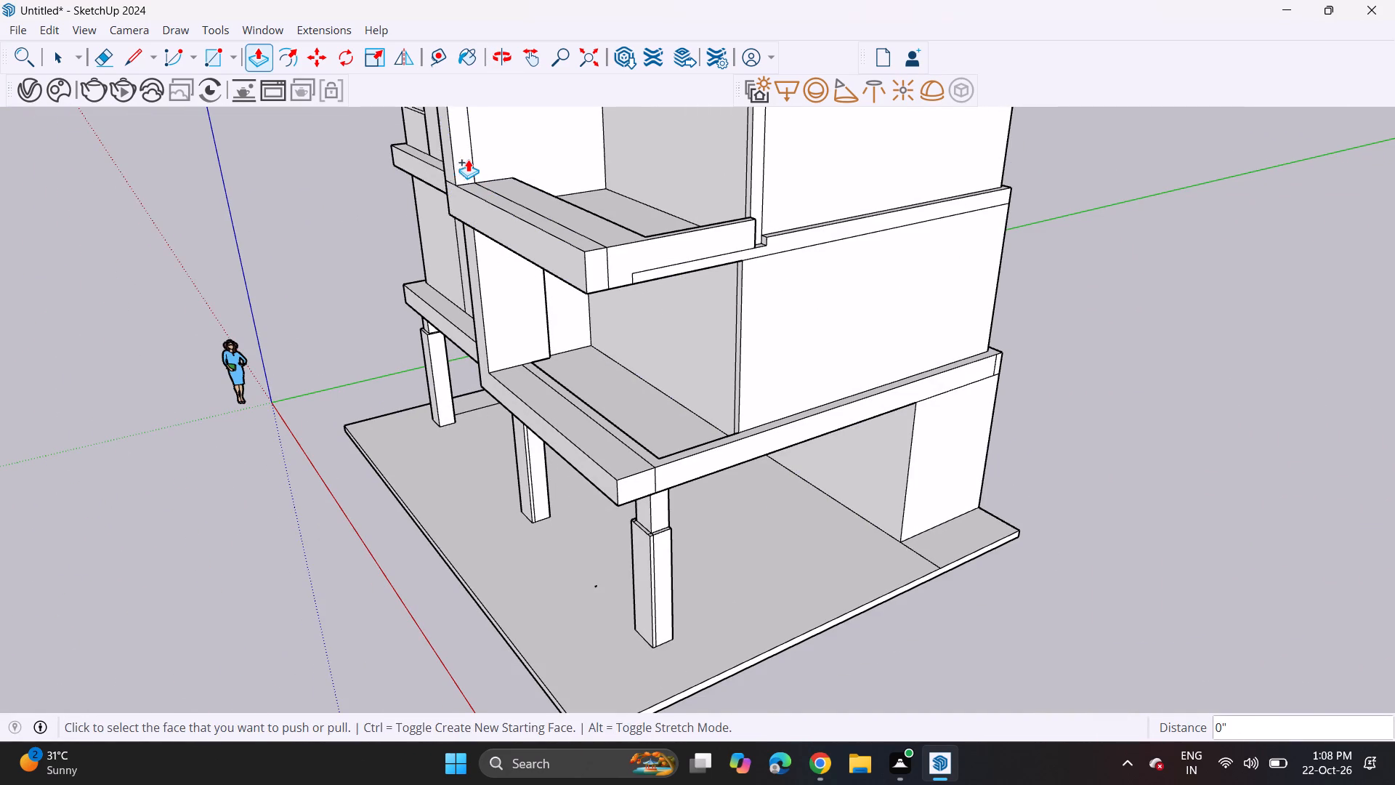
Pull the front face of the top balcony band forward by the same distance as the pillar below it.
{"action": "scroll", "coordinate": [456, 185], "scroll_direction": "down", "scroll_amount": 7}
{"action": "middle_click_drag", "start_coordinate": [466, 205], "coordinate": [527, 335], "text": "shift"}
{"action": "middle_click", "coordinate": [533, 343], "text": "shift"}
{"action": "scroll", "coordinate": [526, 297], "scroll_direction": "up", "scroll_amount": 6}
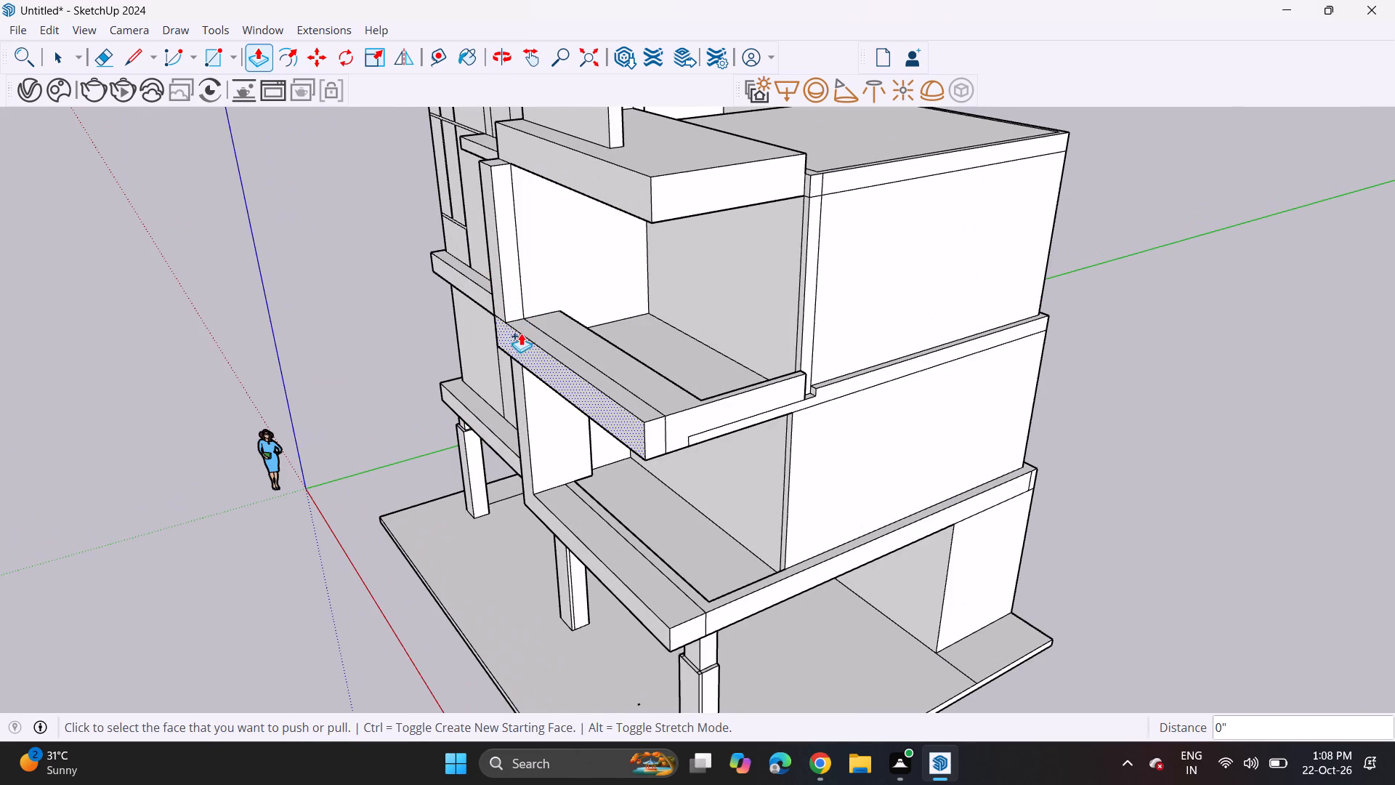
{"action": "double_click", "coordinate": [557, 170]}
{"action": "scroll", "coordinate": [483, 257], "scroll_direction": "up", "scroll_amount": 1}
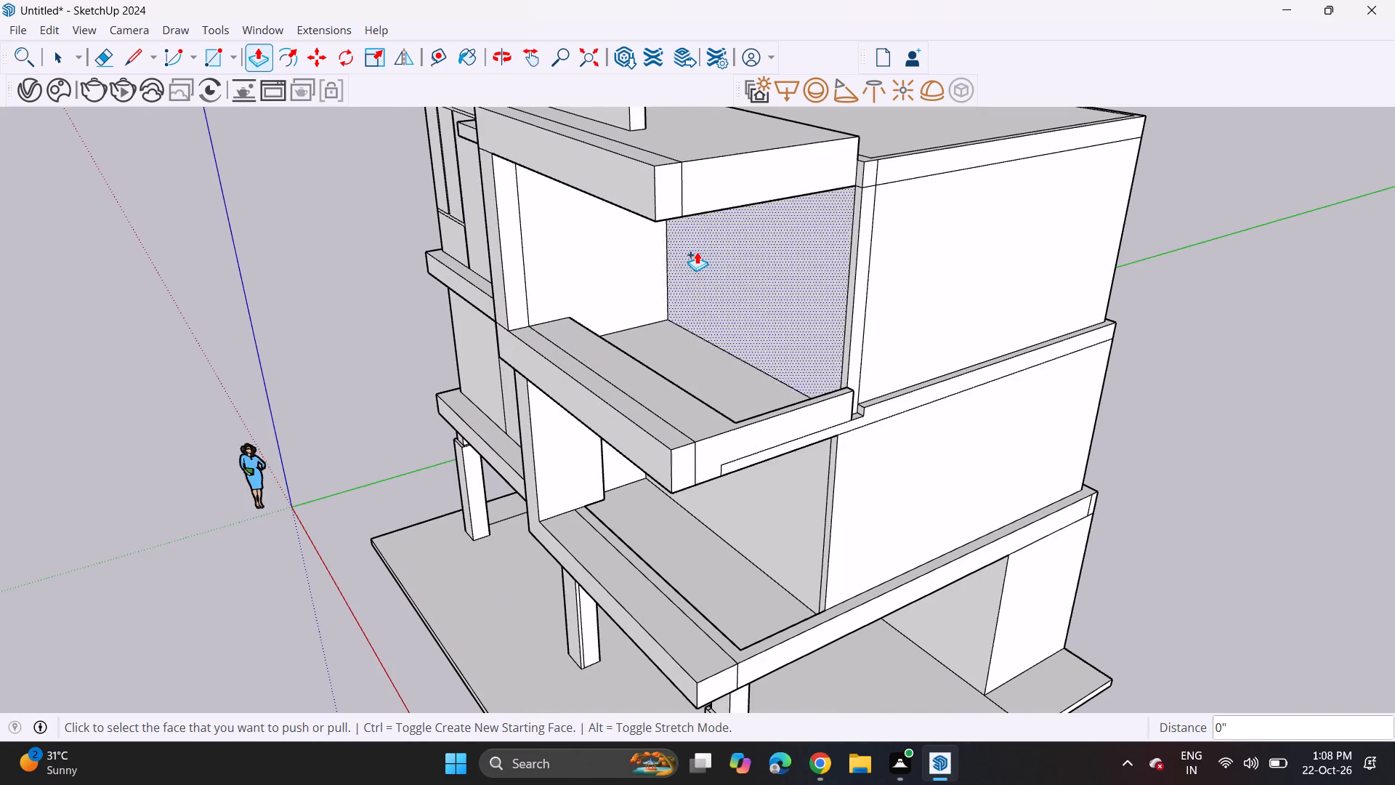
Examine the extended slab and balcony bands within the whole building from the front.
{"action": "middle_click_drag", "start_coordinate": [549, 375], "coordinate": [807, 250]}
{"action": "scroll", "coordinate": [549, 375], "scroll_direction": "up", "scroll_amount": 1}
{"action": "scroll", "coordinate": [825, 241], "scroll_direction": "up", "scroll_amount": 1}
{"action": "scroll", "coordinate": [797, 275], "scroll_direction": "down", "scroll_amount": 7}
{"action": "middle_click_drag", "start_coordinate": [791, 332], "coordinate": [947, 310]}
{"action": "scroll", "coordinate": [929, 330], "scroll_direction": "down", "scroll_amount": 5}
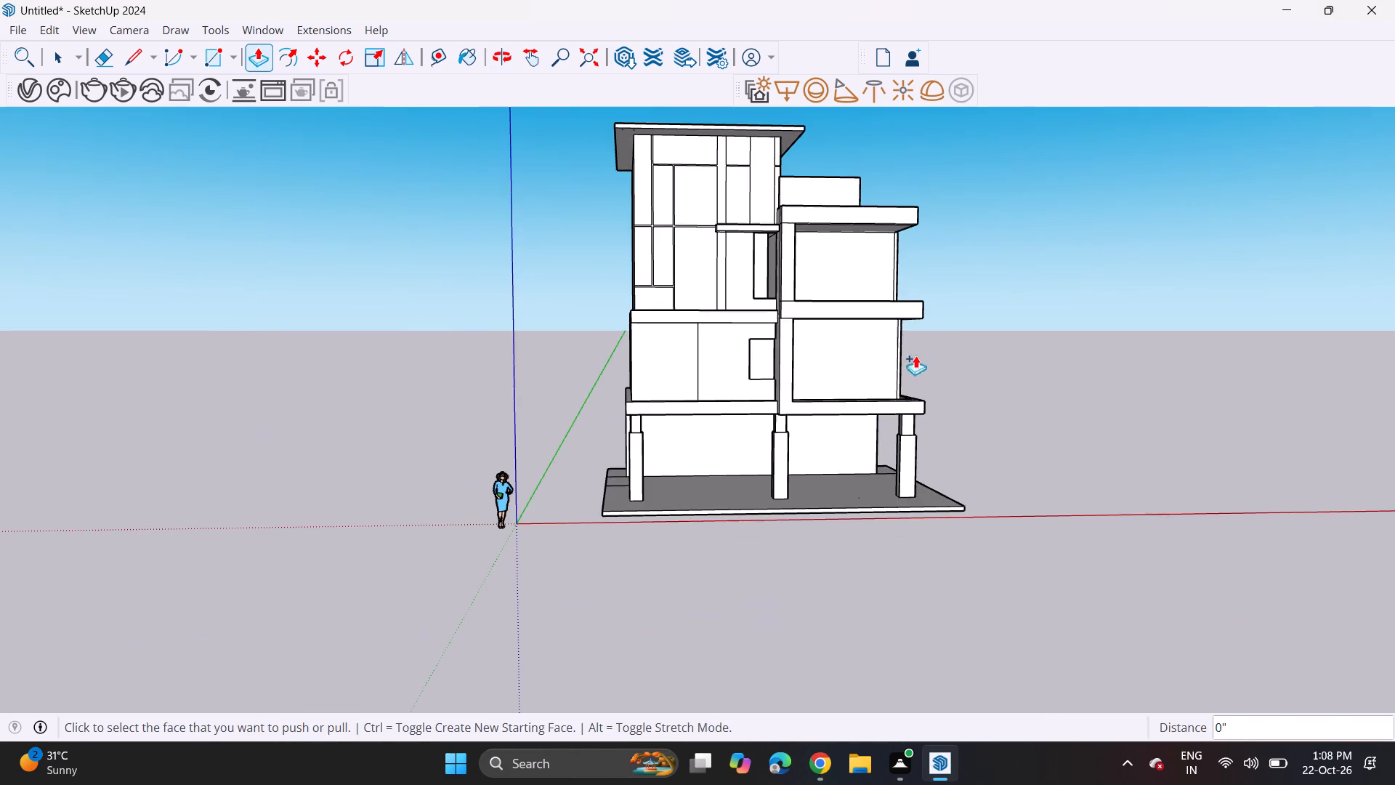
{"action": "middle_click_drag", "start_coordinate": [880, 388], "coordinate": [775, 422], "text": "shift"}
{"action": "scroll", "coordinate": [737, 439], "scroll_direction": "up", "scroll_amount": 1}
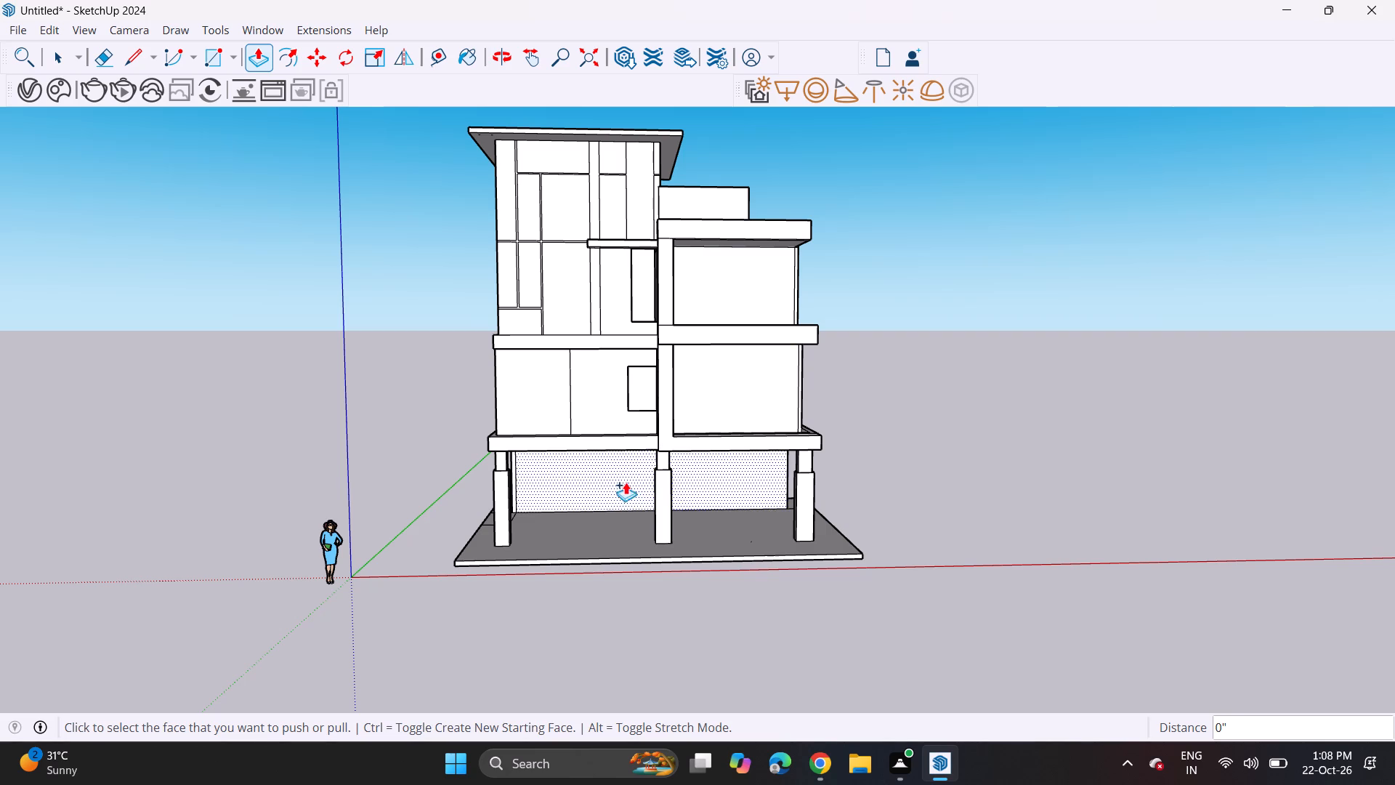
Erase the leftover division lines on the ground-floor slab beside the left side wall and column.
{"action": "left_click", "coordinate": [138, 51]}
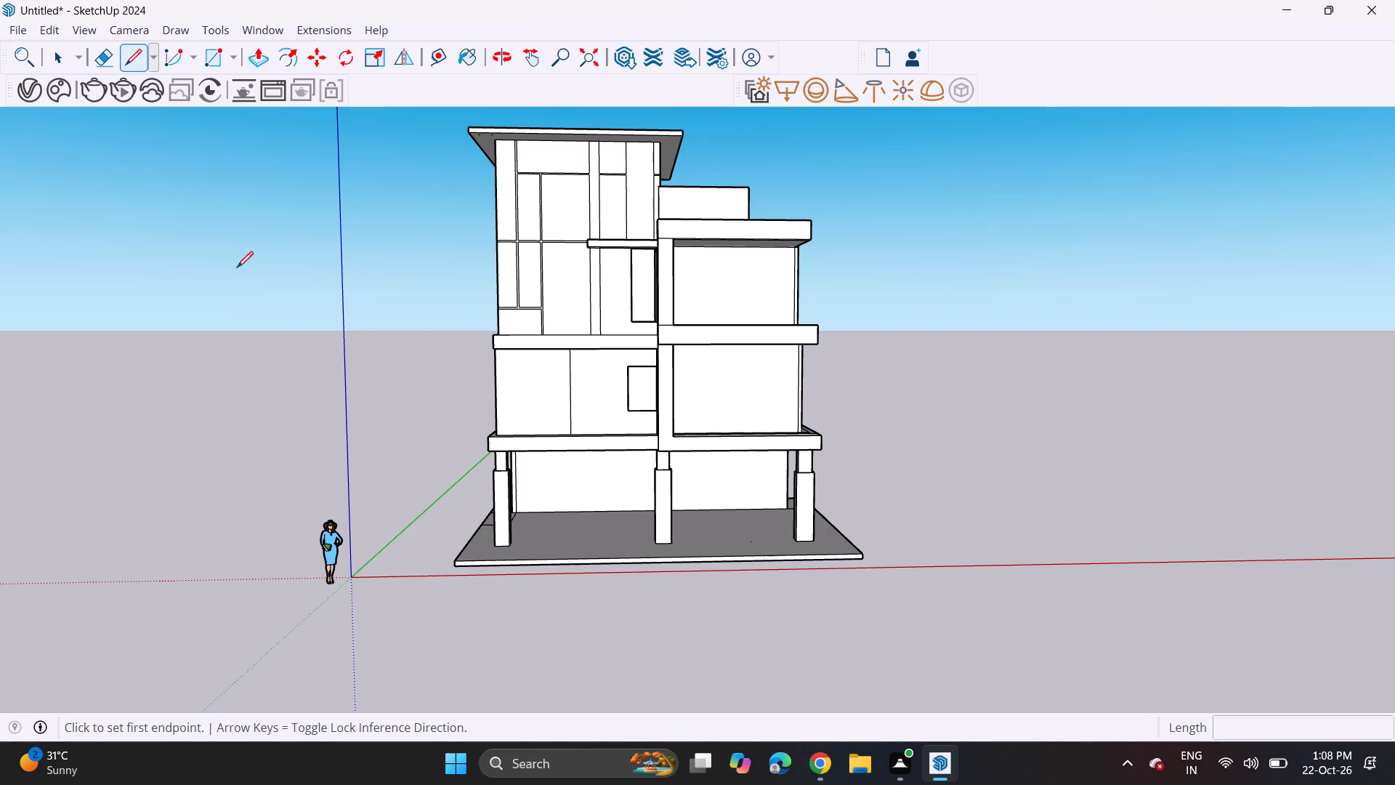
{"action": "left_click", "coordinate": [100, 59]}
{"action": "scroll", "coordinate": [201, 271], "scroll_direction": "up", "scroll_amount": 1}
{"action": "middle_click_drag", "start_coordinate": [268, 389], "coordinate": [371, 426]}
{"action": "scroll", "coordinate": [504, 508], "scroll_direction": "up", "scroll_amount": 11}
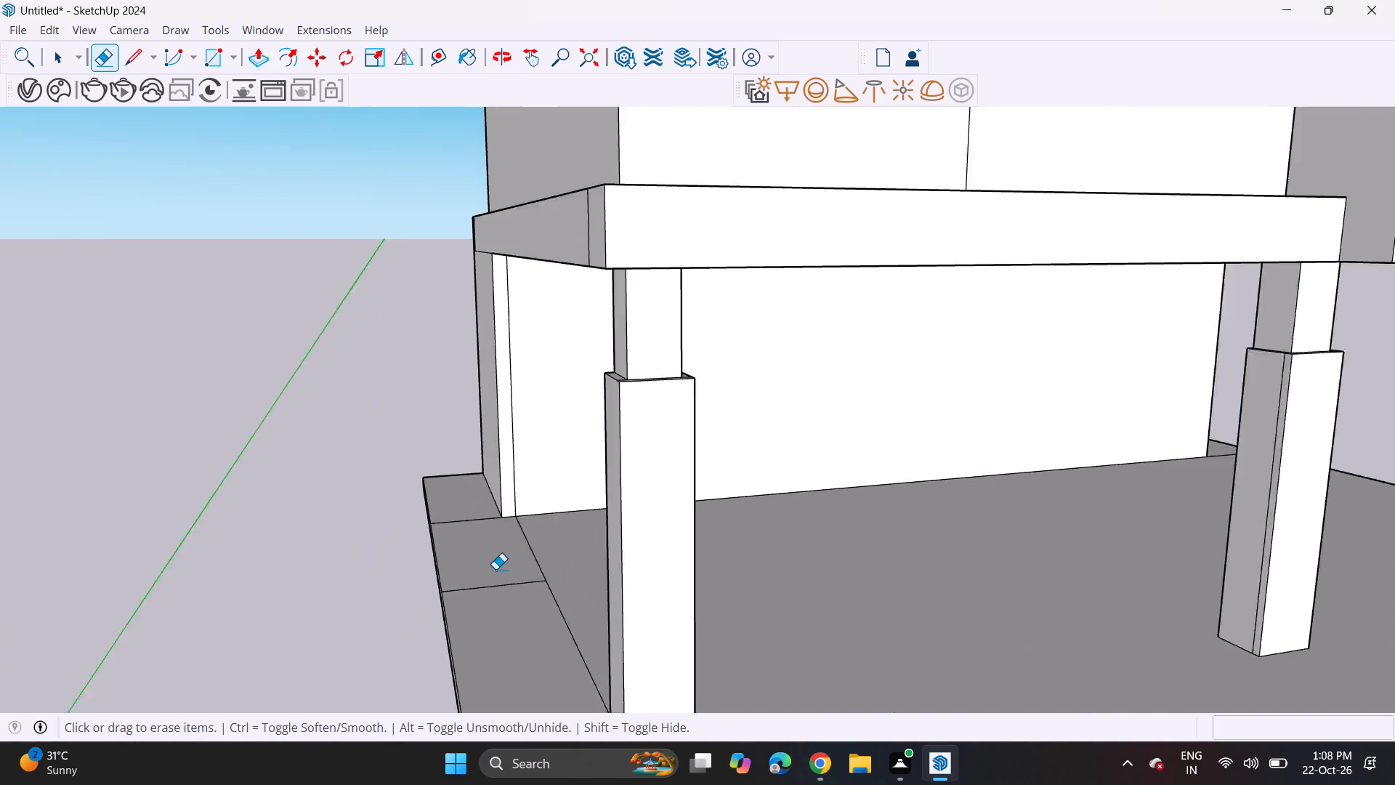
{"action": "scroll", "coordinate": [496, 569], "scroll_direction": "up", "scroll_amount": 2}
{"action": "left_click_drag", "start_coordinate": [488, 576], "coordinate": [488, 612]}
{"action": "left_click_drag", "start_coordinate": [456, 507], "coordinate": [456, 515]}
{"action": "left_click_drag", "start_coordinate": [538, 571], "coordinate": [572, 571]}
{"action": "scroll", "coordinate": [520, 572], "scroll_direction": "down", "scroll_amount": 13}
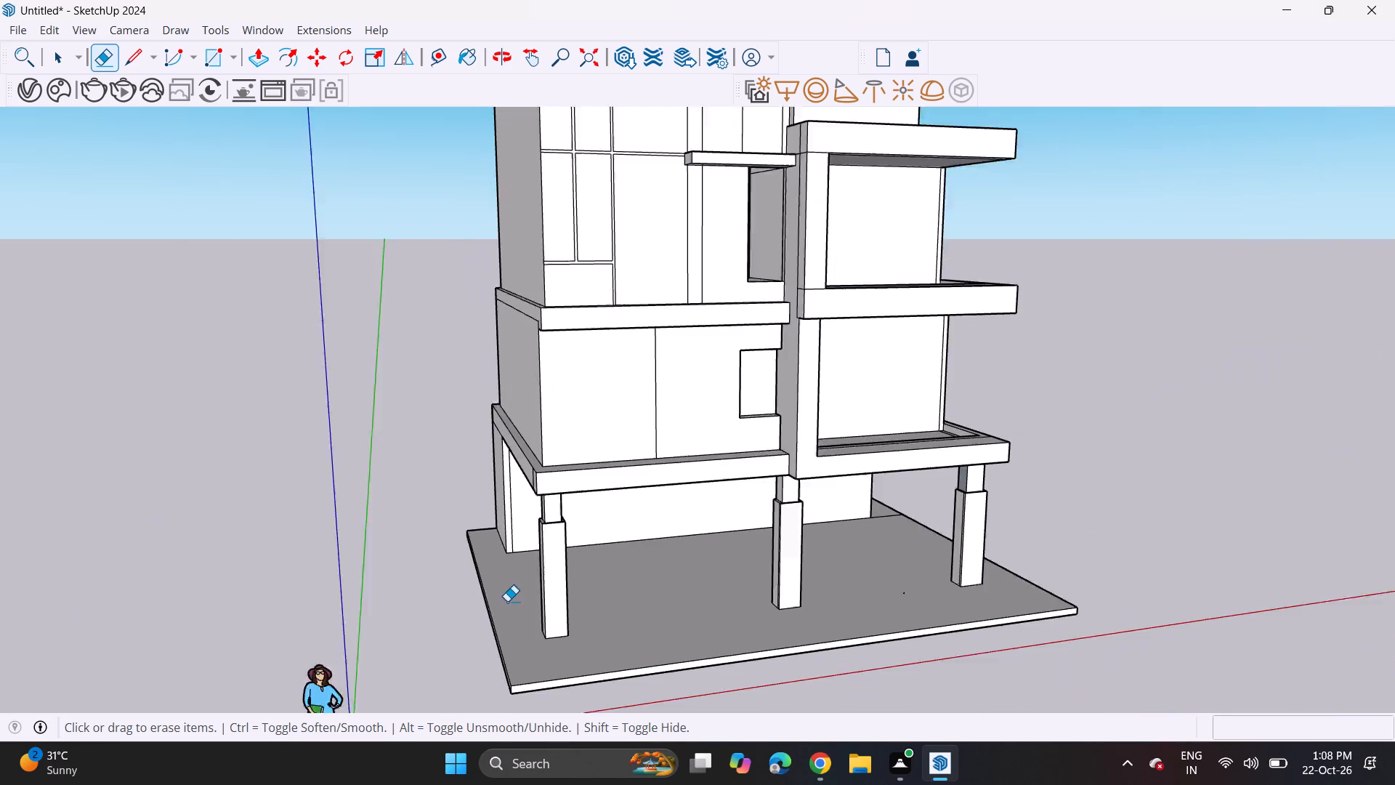
Erase the leftover line on the ground-floor slab beside the right side wall's front corner.
{"action": "middle_click_drag", "start_coordinate": [480, 598], "coordinate": [57, 536], "text": "shift"}
{"action": "middle_click_drag", "start_coordinate": [489, 480], "coordinate": [297, 539]}
{"action": "scroll", "coordinate": [296, 539], "scroll_direction": "up", "scroll_amount": 10}
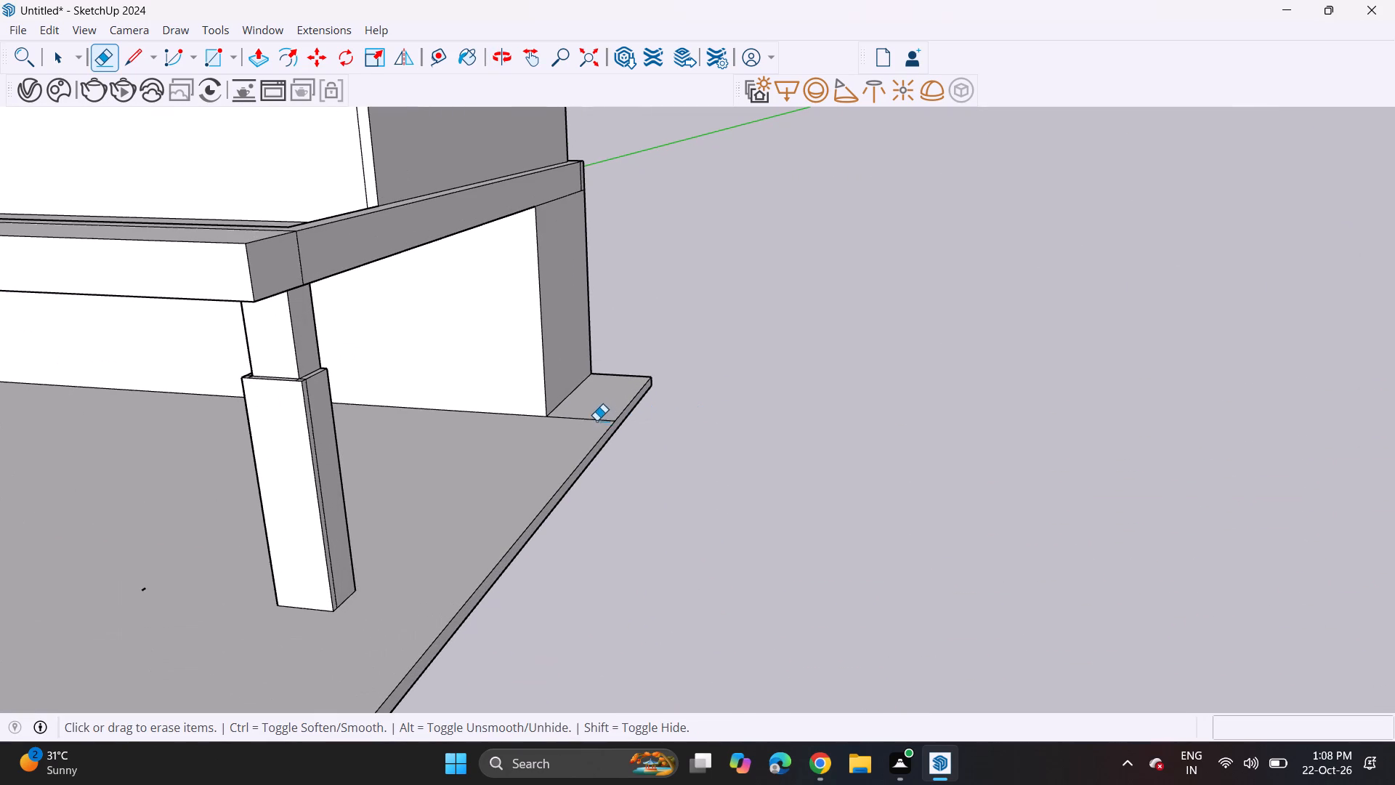
{"action": "left_click", "coordinate": [596, 420]}
Outline a strip on the slab's right side: about 31' along the side, 3' 8 9/16" parallel to the front, and 8 7/16" out to the front edge.
{"action": "left_click", "coordinate": [138, 56]}
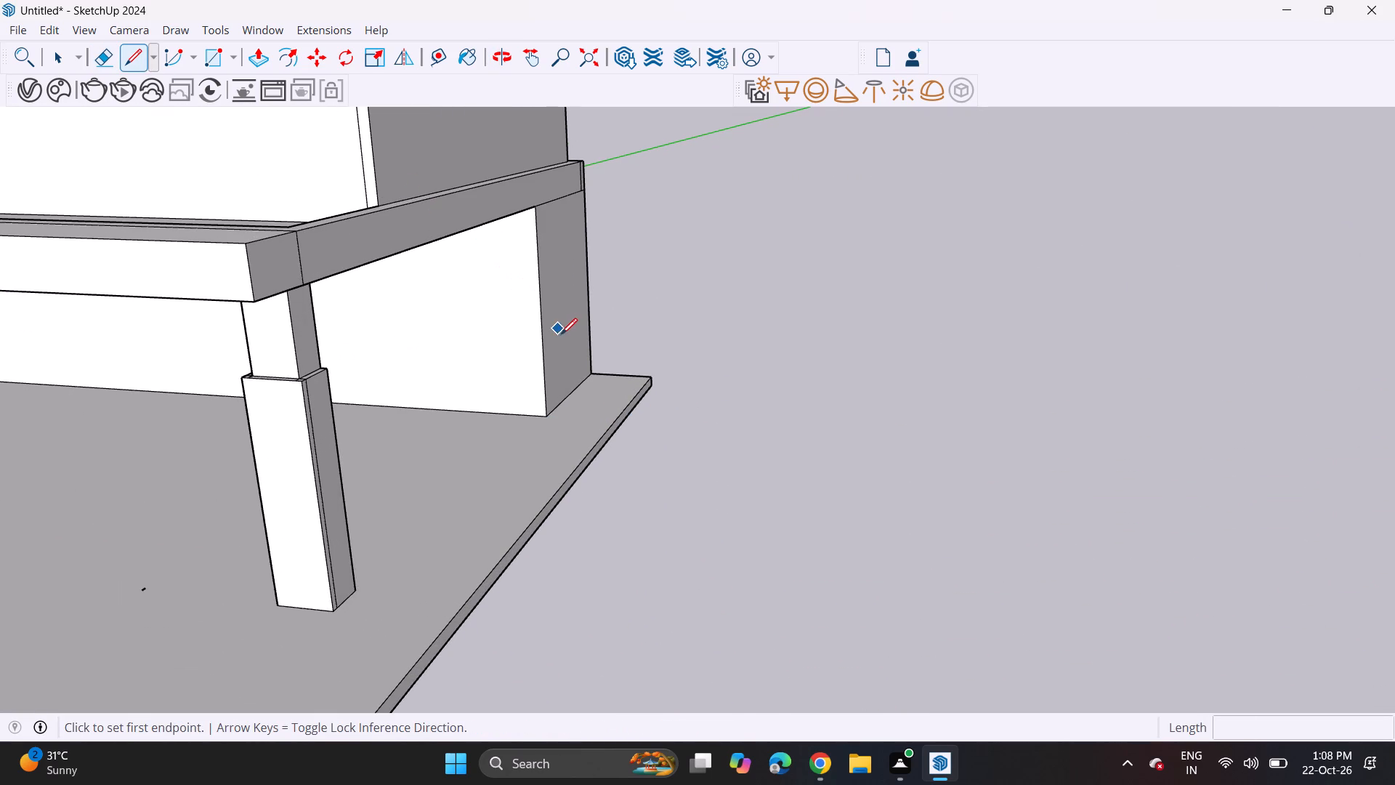
{"action": "scroll", "coordinate": [584, 358], "scroll_direction": "up", "scroll_amount": 4}
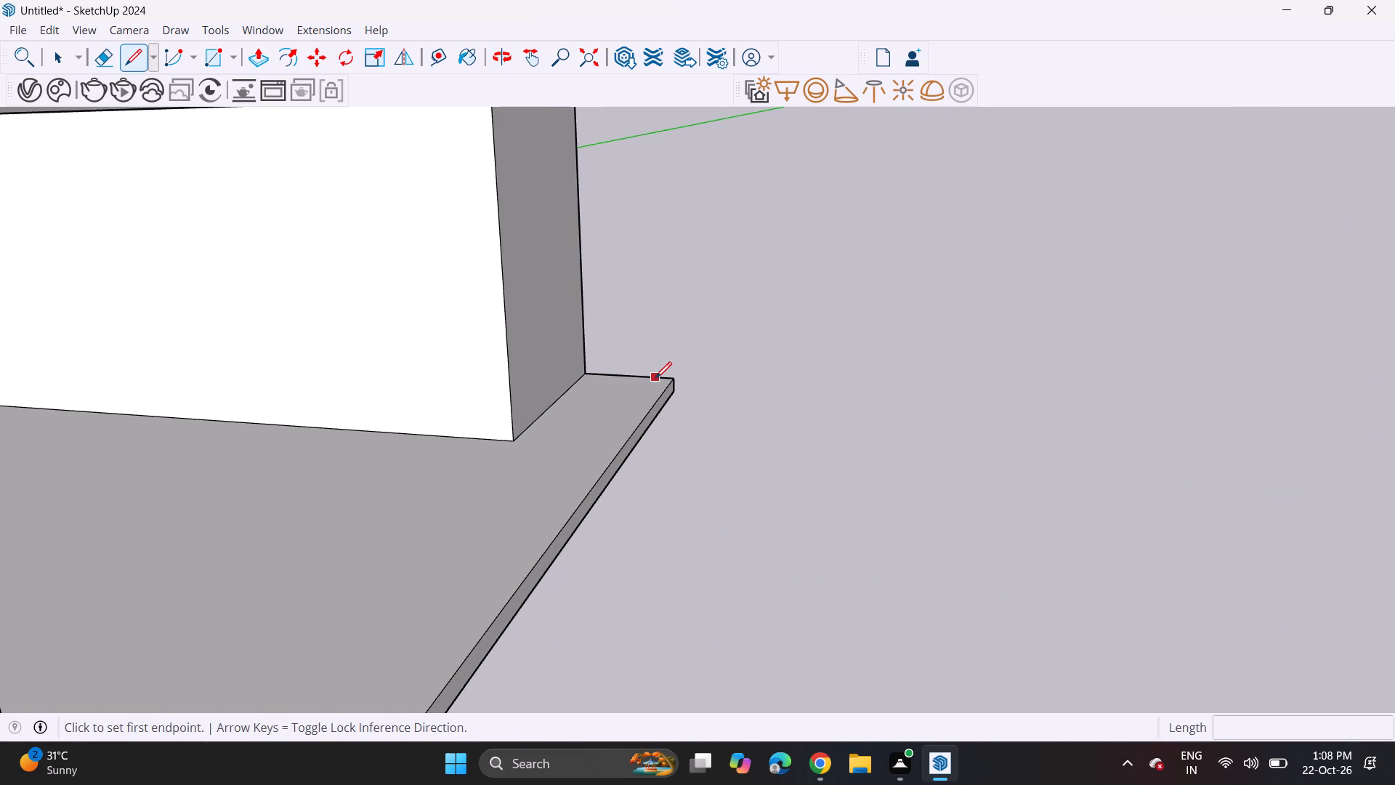
{"action": "left_click", "coordinate": [655, 378]}
{"action": "scroll", "coordinate": [570, 473], "scroll_direction": "down", "scroll_amount": 15}
{"action": "middle_click_drag", "start_coordinate": [496, 540], "coordinate": [617, 456], "text": "shift"}
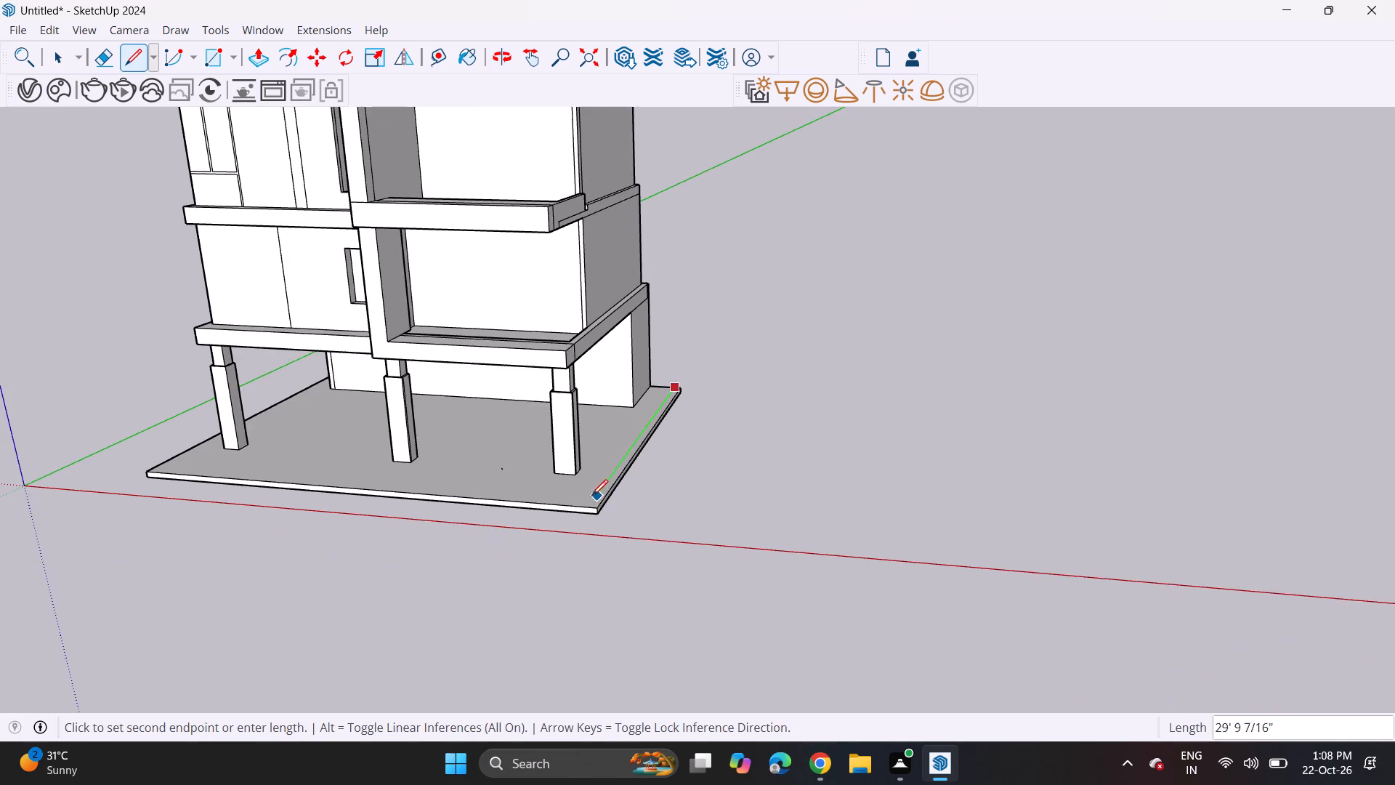
{"action": "scroll", "coordinate": [581, 512], "scroll_direction": "up", "scroll_amount": 11}
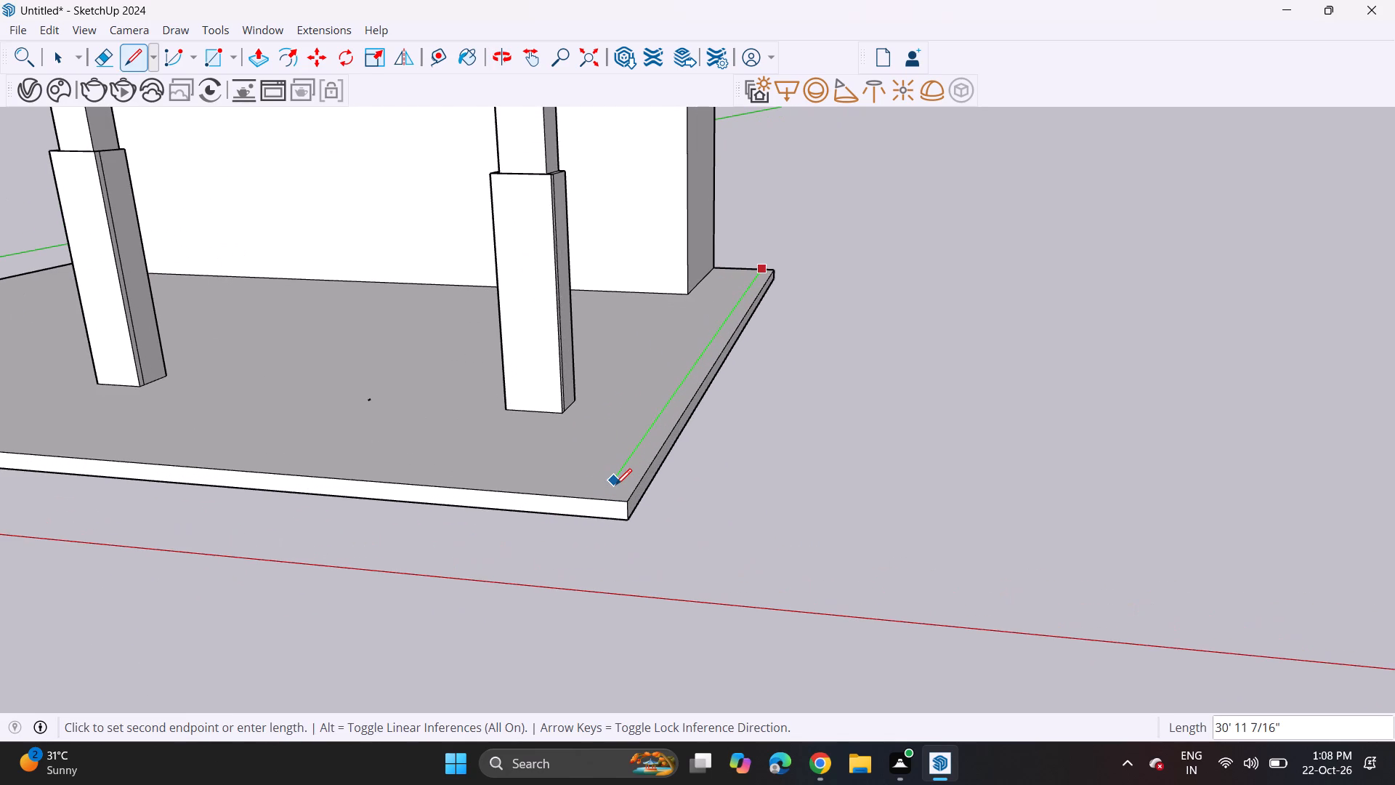
{"action": "left_click", "coordinate": [611, 491]}
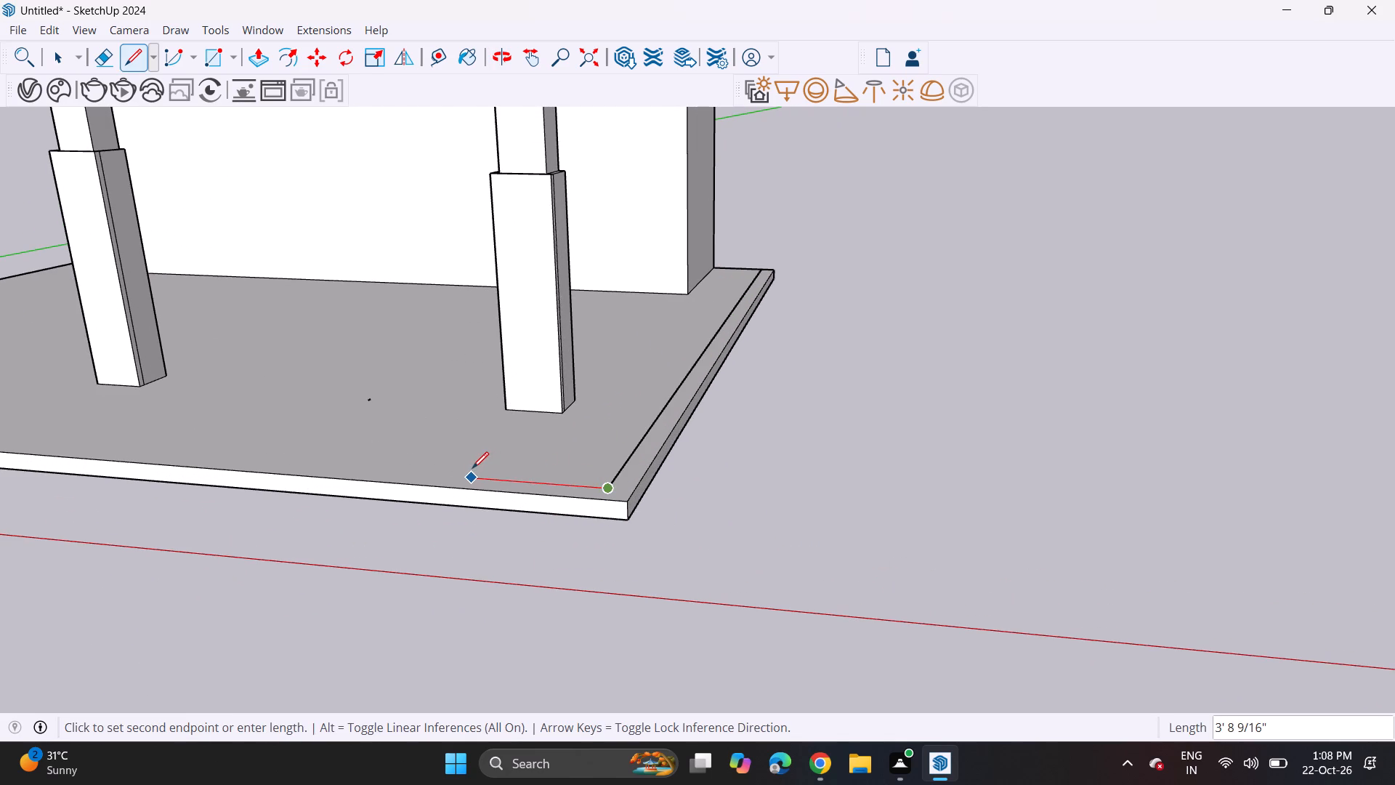
{"action": "left_click", "coordinate": [472, 468]}
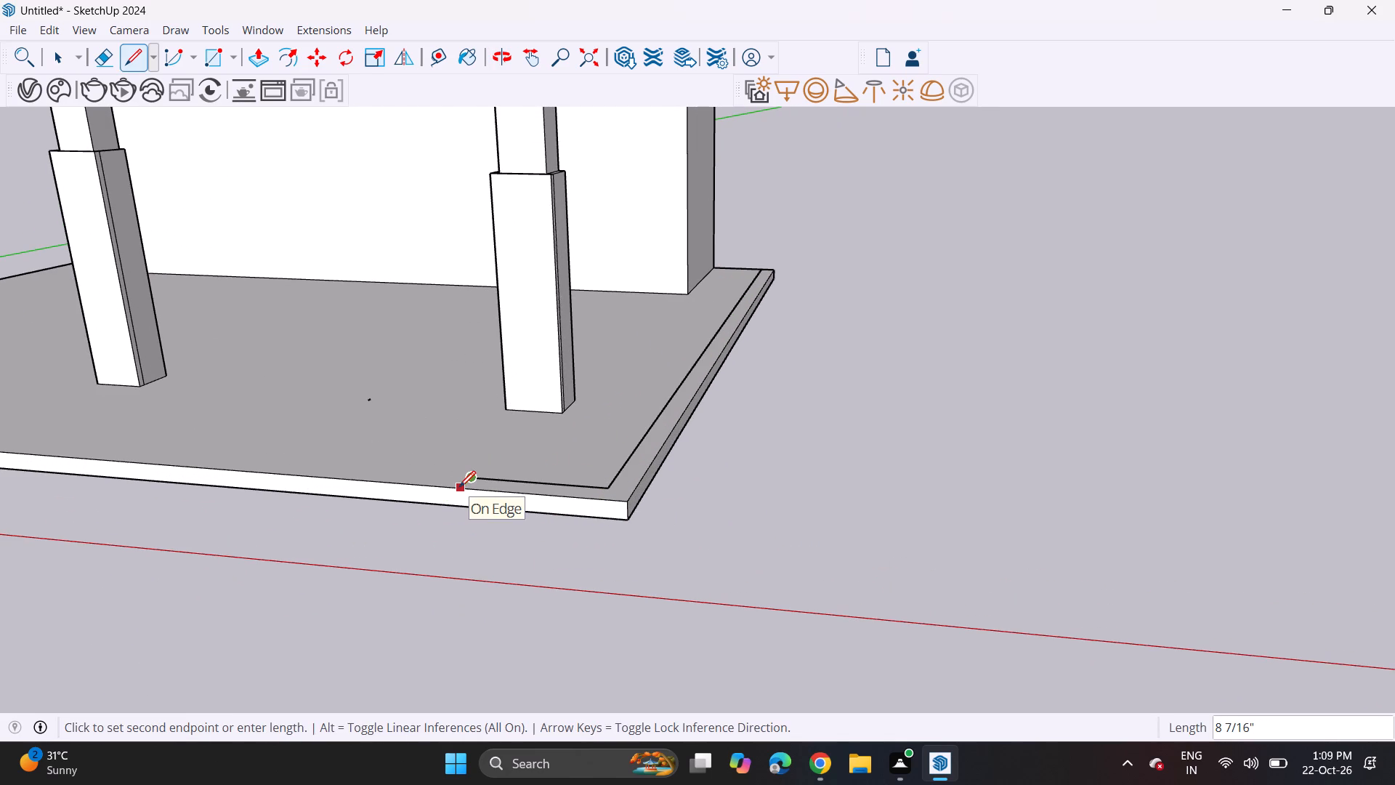
{"action": "left_click", "coordinate": [459, 487]}
Draw a border line about 32' long along the slab's left side, from the back edge to the front edge.
{"action": "scroll", "coordinate": [387, 432], "scroll_direction": "down", "scroll_amount": 7}
{"action": "middle_click_drag", "start_coordinate": [319, 459], "coordinate": [1043, 448], "text": "shift"}
{"action": "scroll", "coordinate": [552, 350], "scroll_direction": "up", "scroll_amount": 1}
{"action": "middle_click_drag", "start_coordinate": [560, 355], "coordinate": [627, 374]}
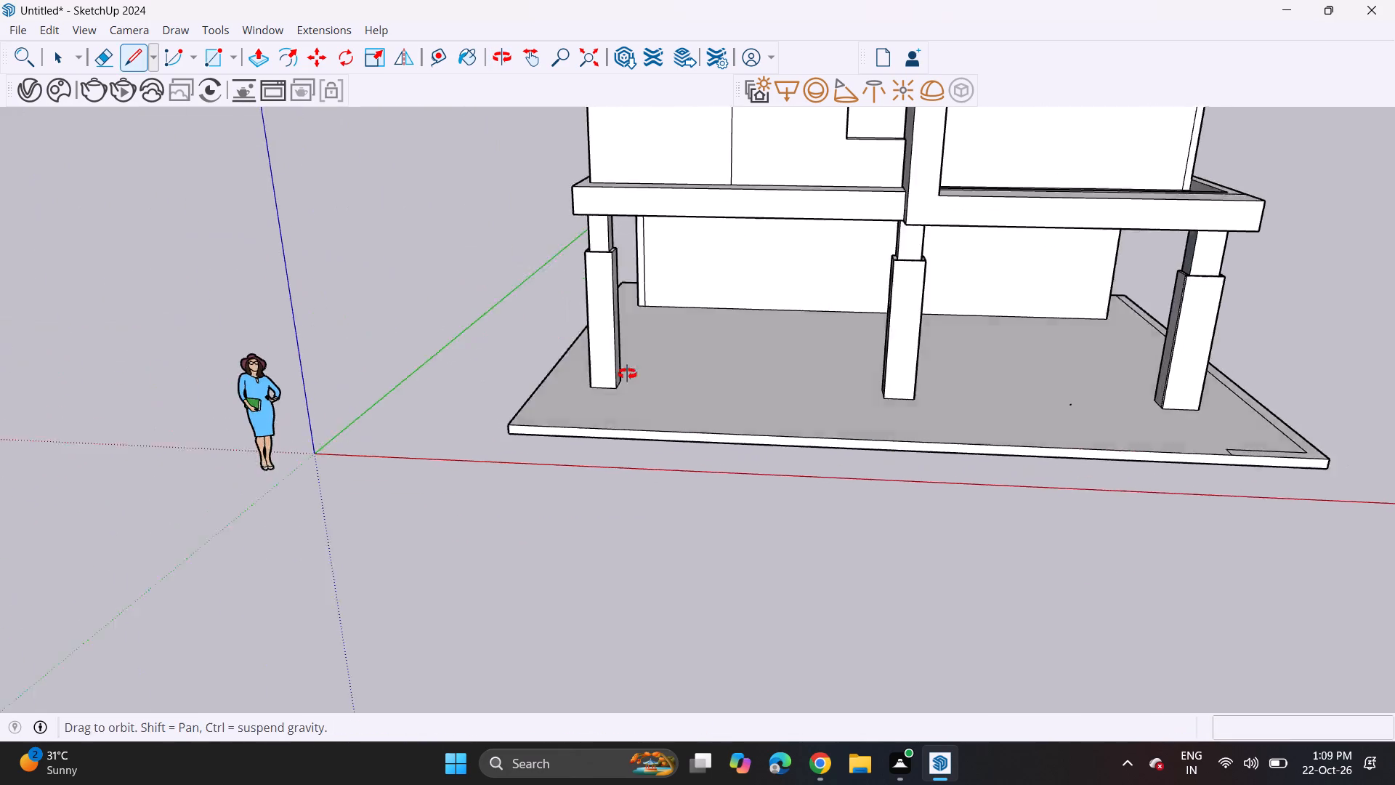
{"action": "middle_click_drag", "start_coordinate": [627, 374], "coordinate": [737, 377]}
{"action": "scroll", "coordinate": [536, 330], "scroll_direction": "up", "scroll_amount": 6}
{"action": "left_click", "coordinate": [491, 263]}
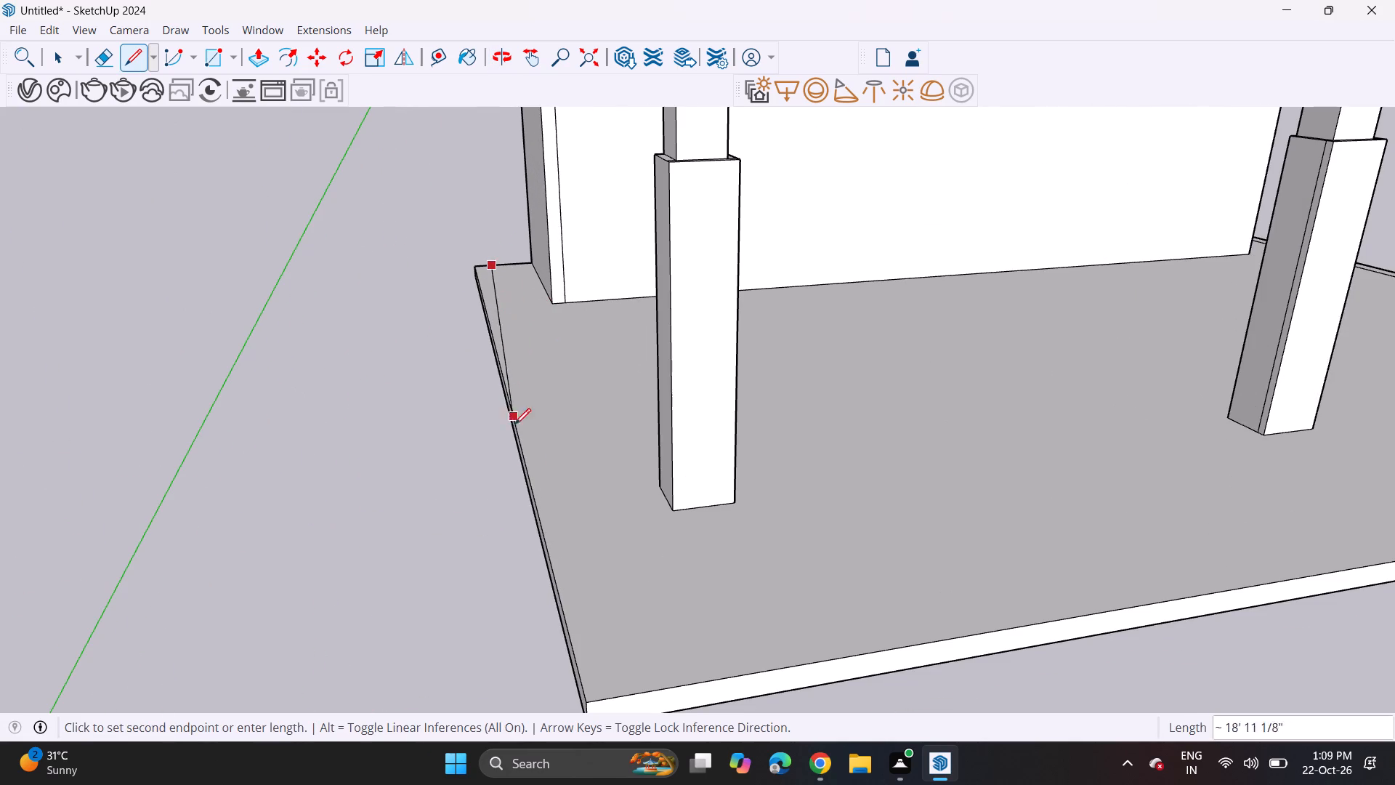
{"action": "scroll", "coordinate": [522, 464], "scroll_direction": "down", "scroll_amount": 7}
{"action": "middle_click_drag", "start_coordinate": [559, 548], "coordinate": [285, 527], "text": "shift"}
{"action": "middle_click", "coordinate": [285, 527], "text": "shift"}
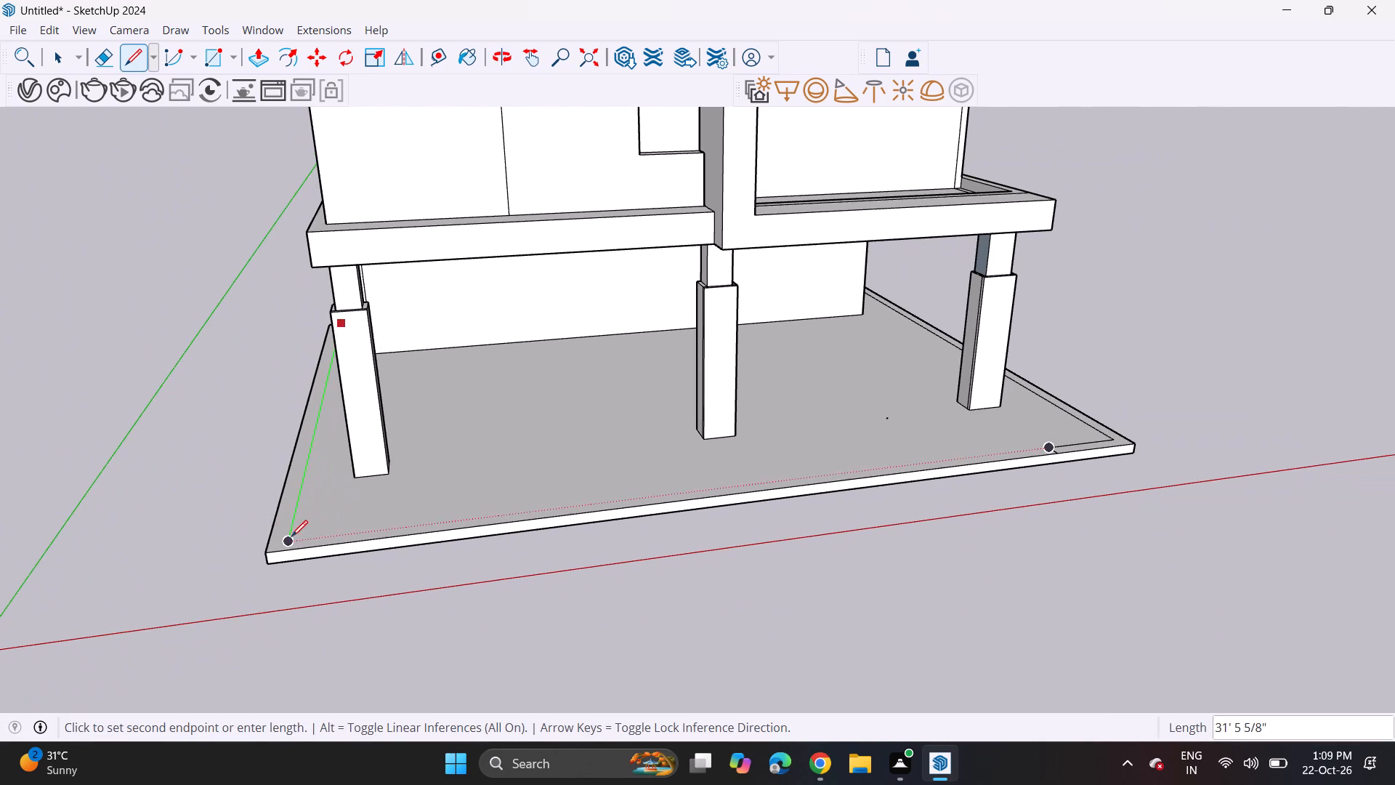
{"action": "left_click", "coordinate": [293, 547]}
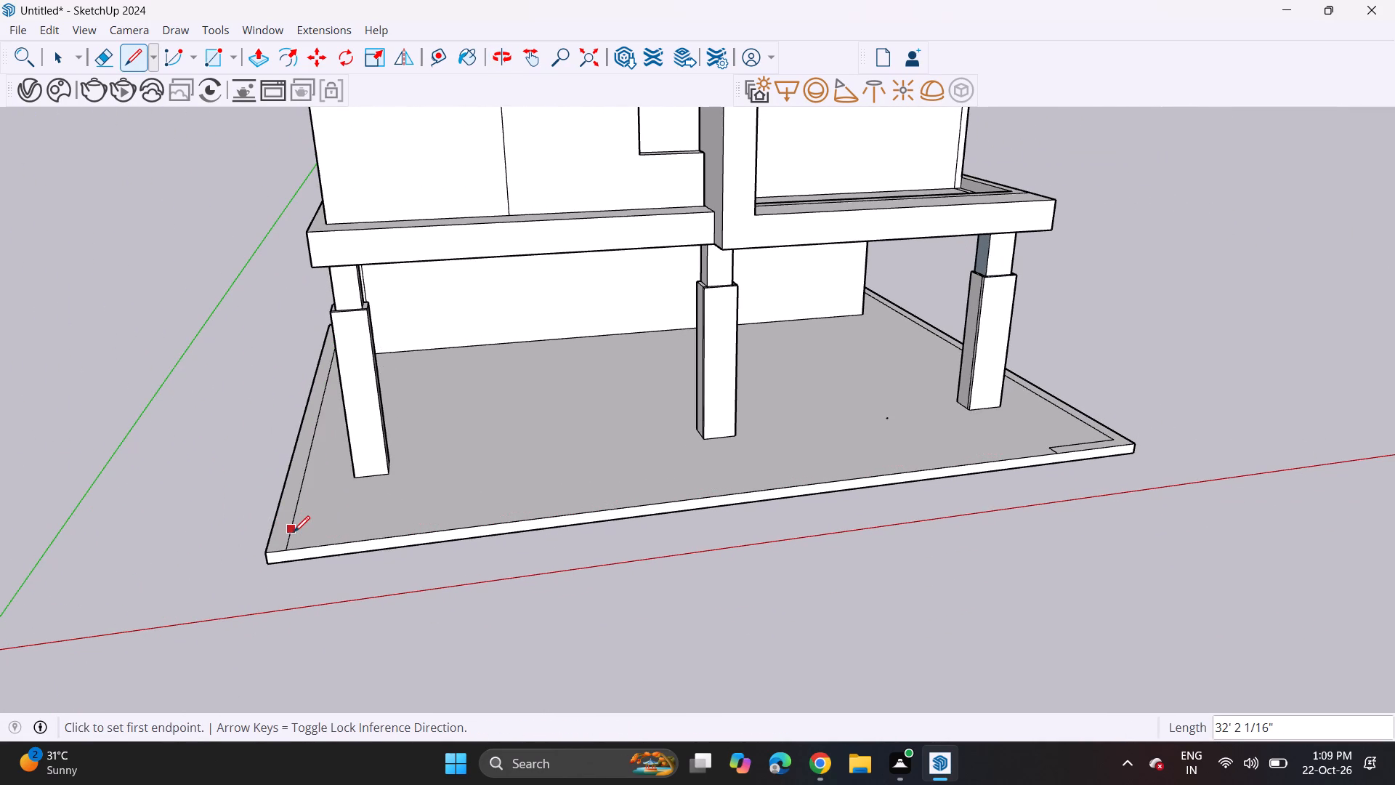
Outline a front border strip from the left side line to just past the middle column, closing it with an 8 7/16" line to the front edge.
{"action": "left_click", "coordinate": [294, 532]}
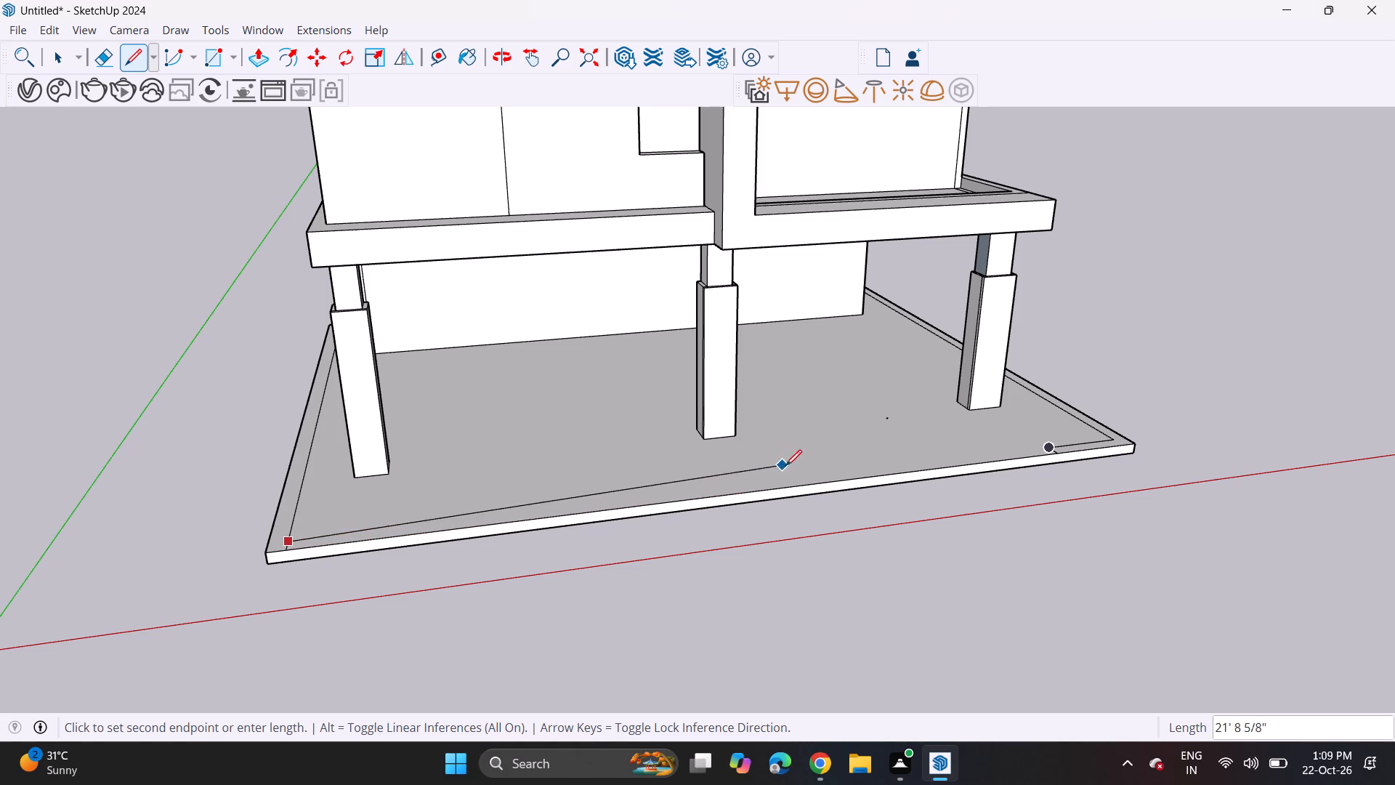
{"action": "middle_click_drag", "start_coordinate": [779, 475], "coordinate": [642, 457]}
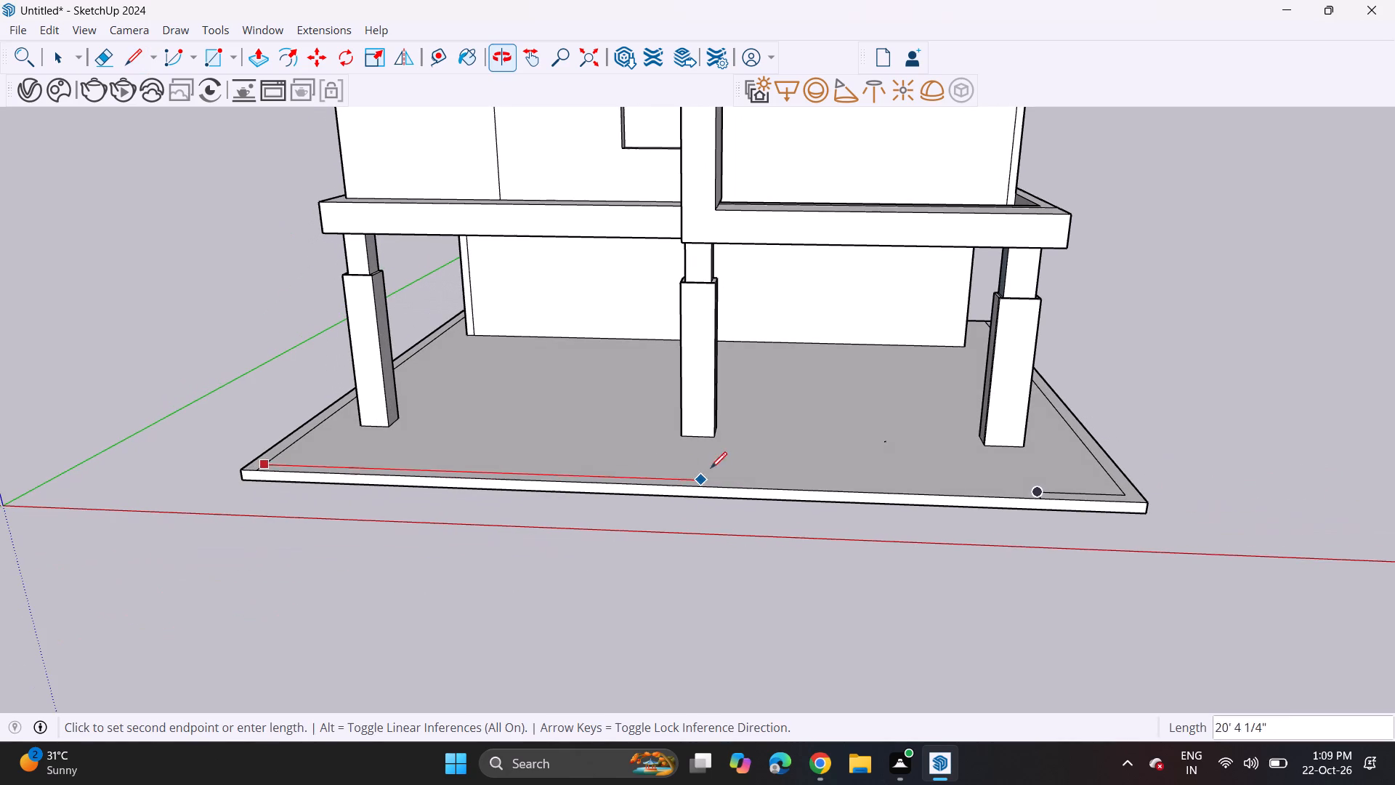
{"action": "left_click", "coordinate": [775, 480]}
{"action": "left_click", "coordinate": [773, 494]}
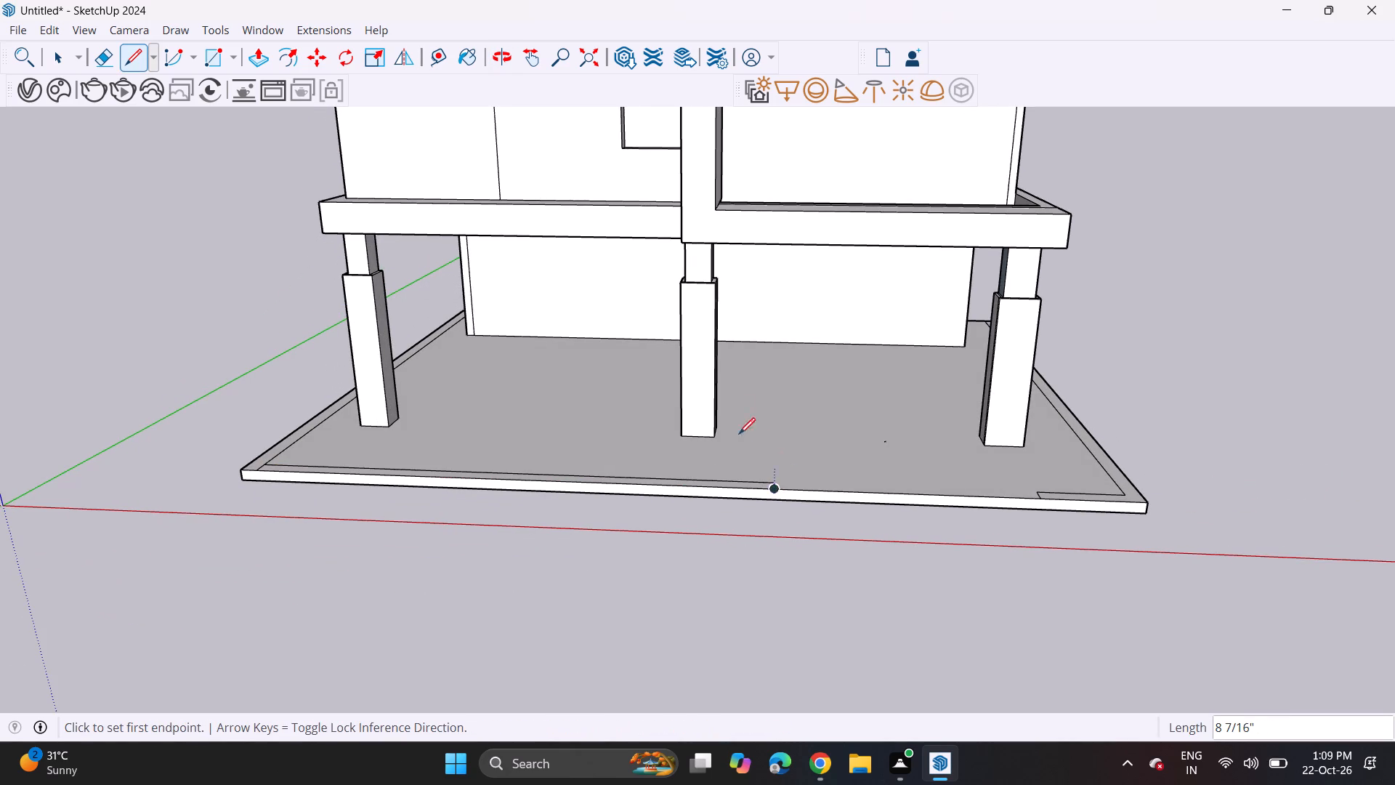
Push/Pull the slab's left border strip up into a boundary wall a little over 6' 6" high.
{"action": "left_click", "coordinate": [103, 57]}
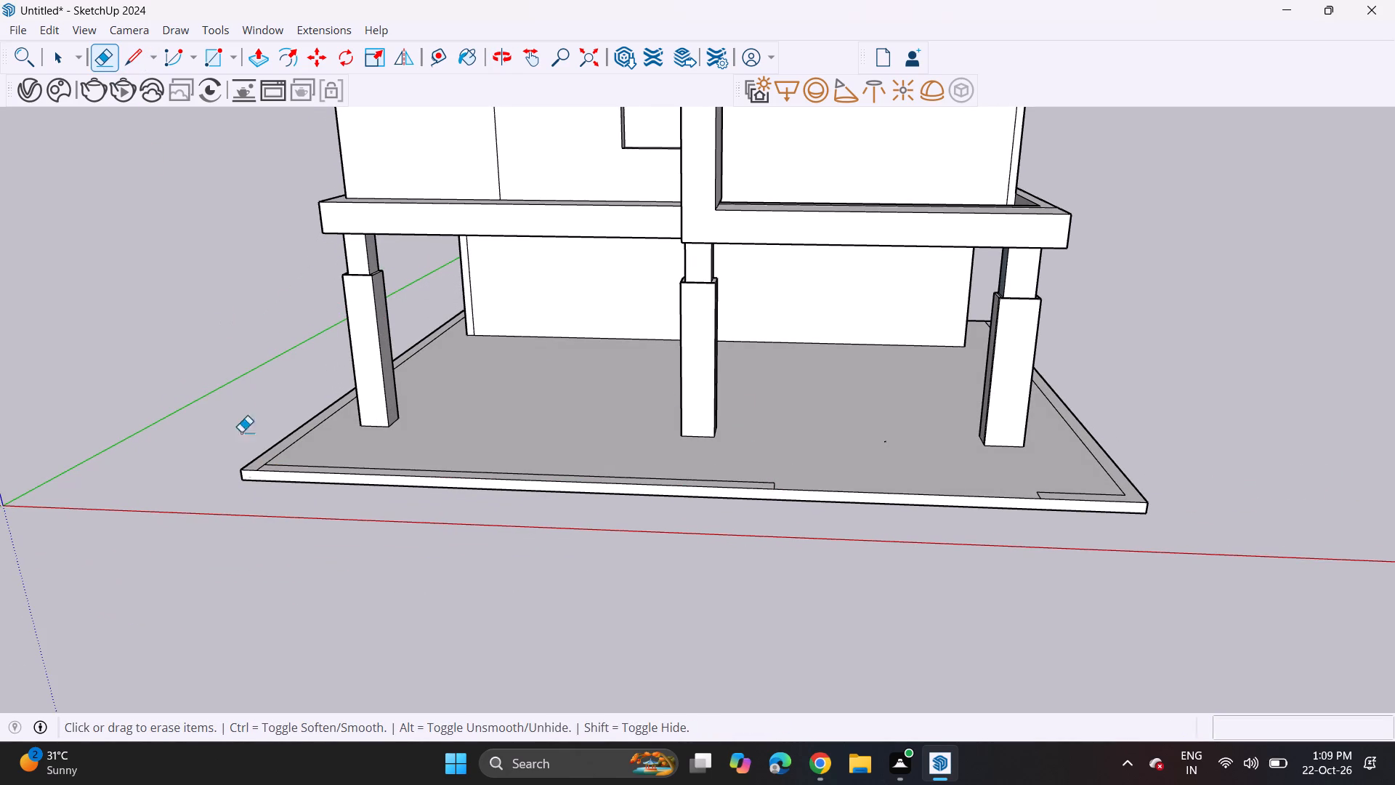
{"action": "left_click", "coordinate": [253, 53]}
{"action": "left_click", "coordinate": [297, 434]}
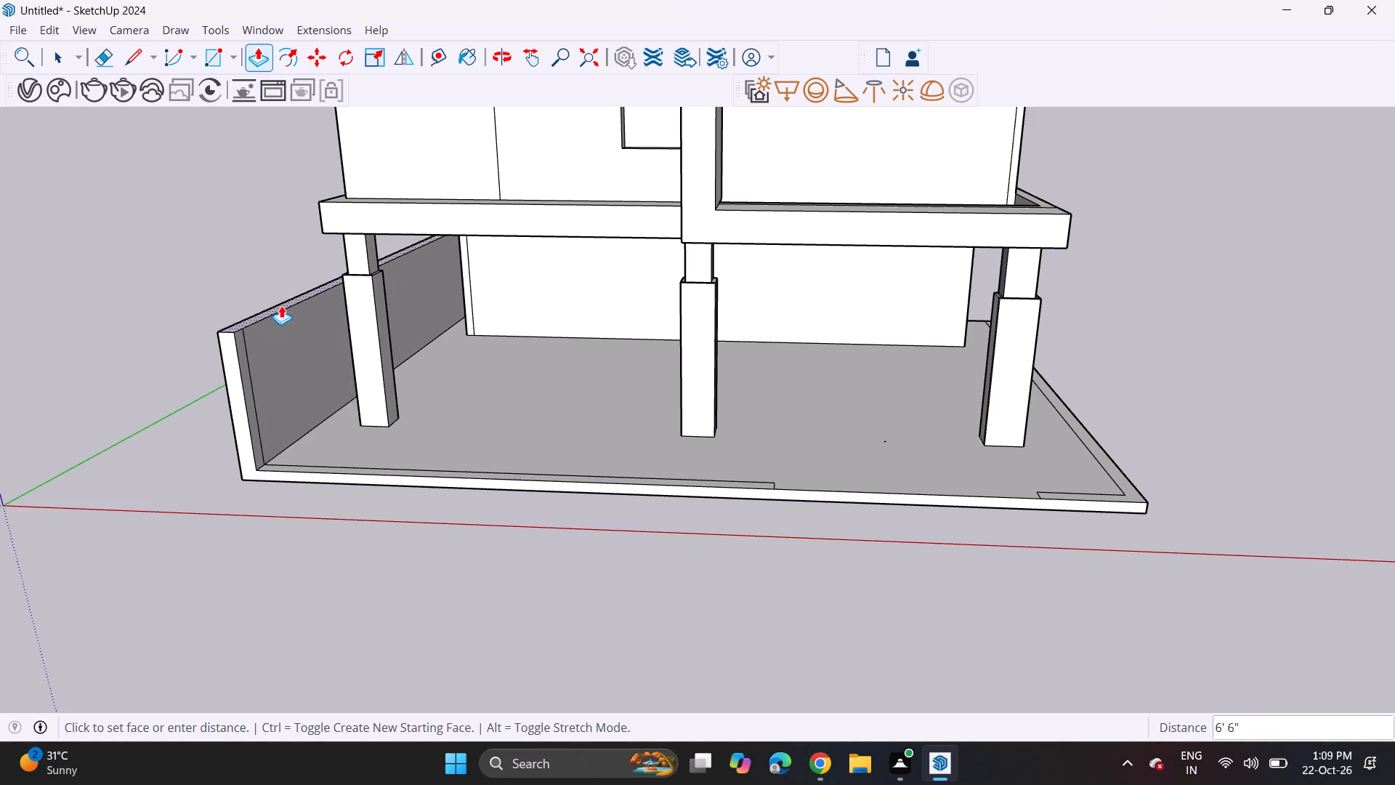
{"action": "left_click", "coordinate": [282, 299]}
Raise the front border strip 5' 7 3/8", plus another 6 3/8", to form the front boundary wall.
{"action": "left_click", "coordinate": [288, 468]}
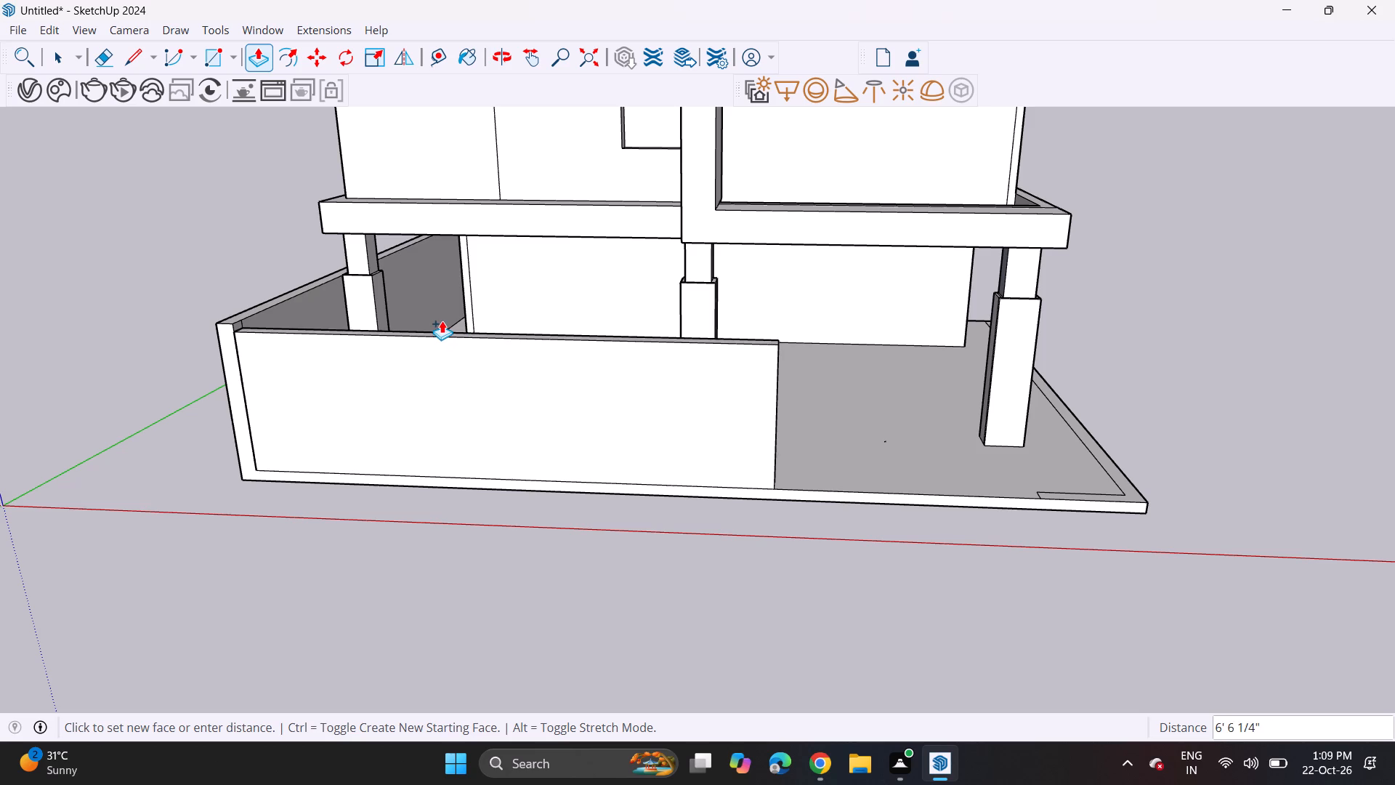
{"action": "left_click", "coordinate": [336, 345]}
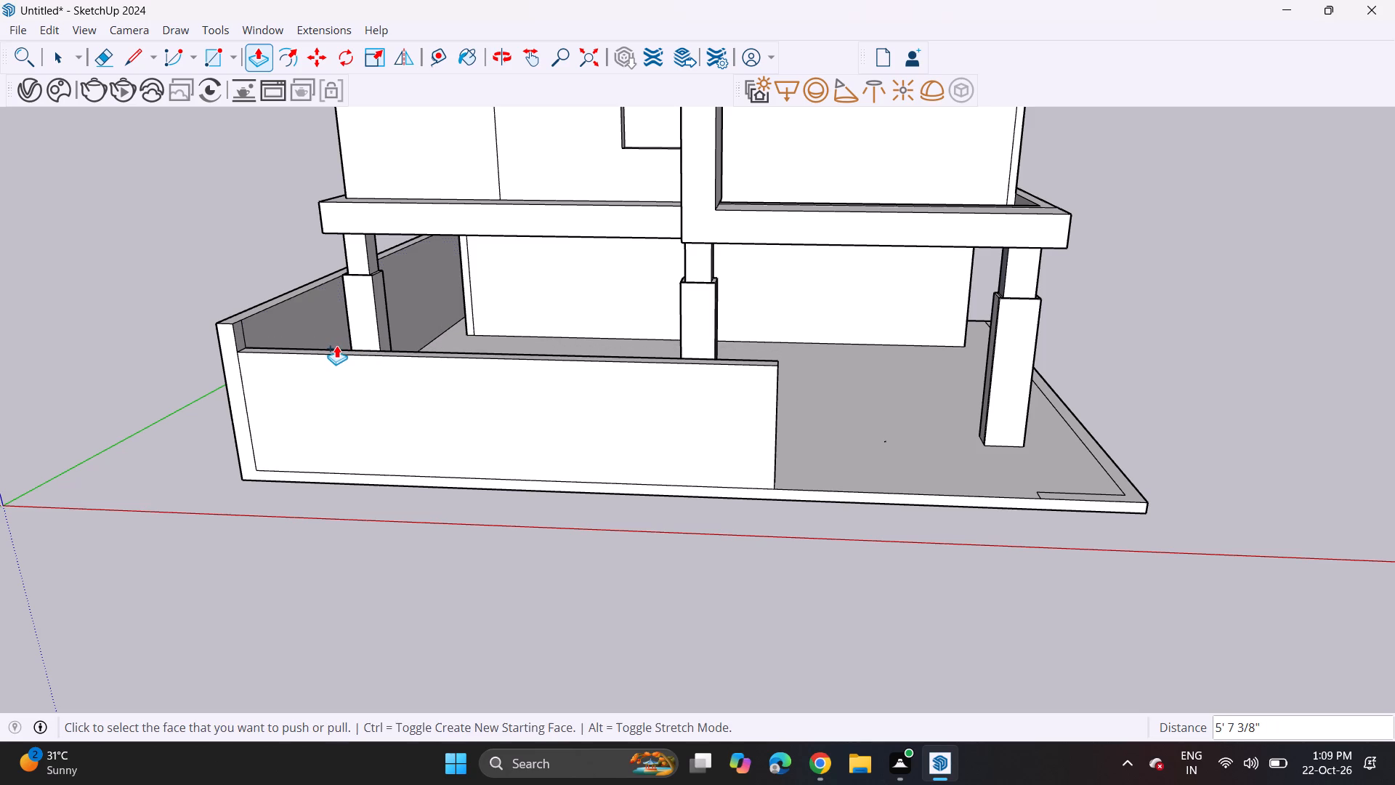
{"action": "left_click", "coordinate": [334, 350]}
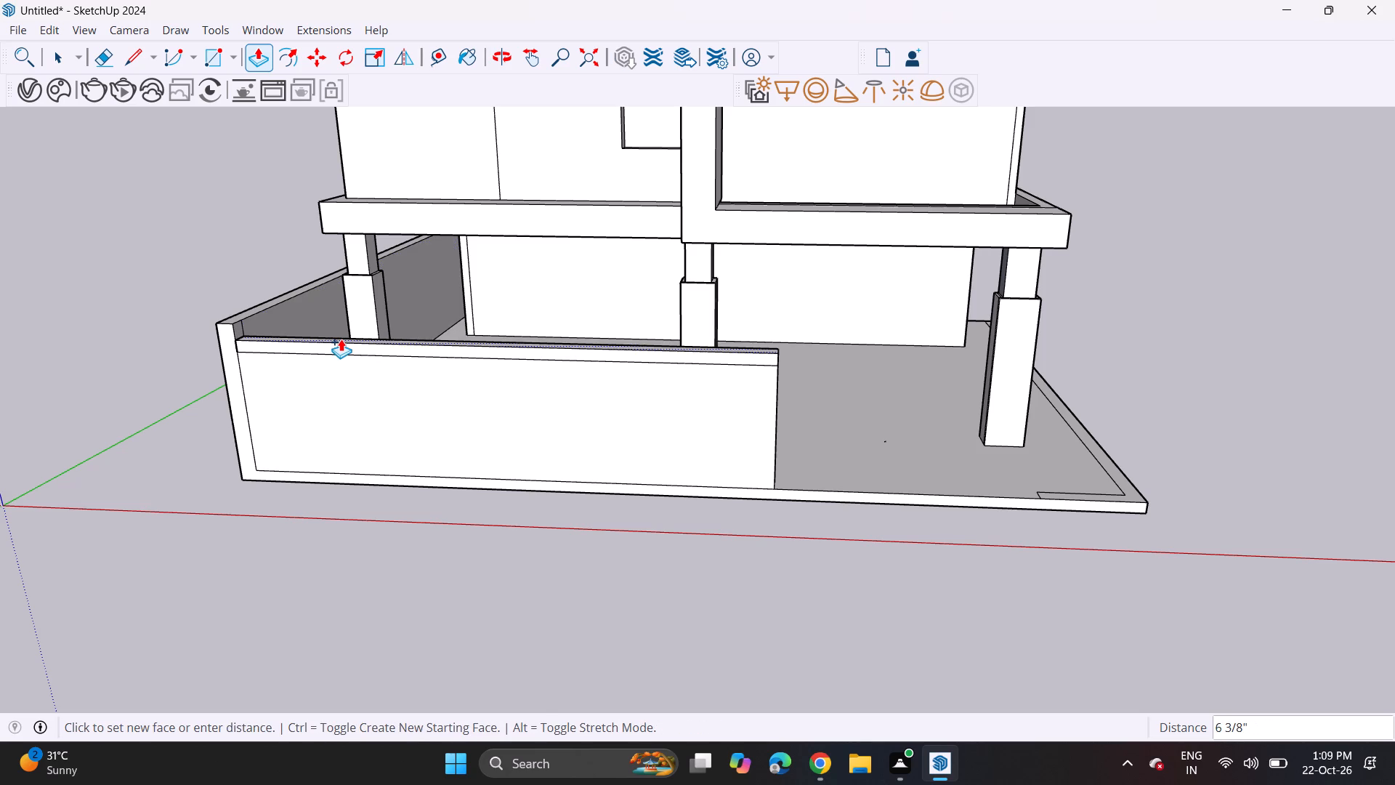
{"action": "left_click", "coordinate": [341, 339]}
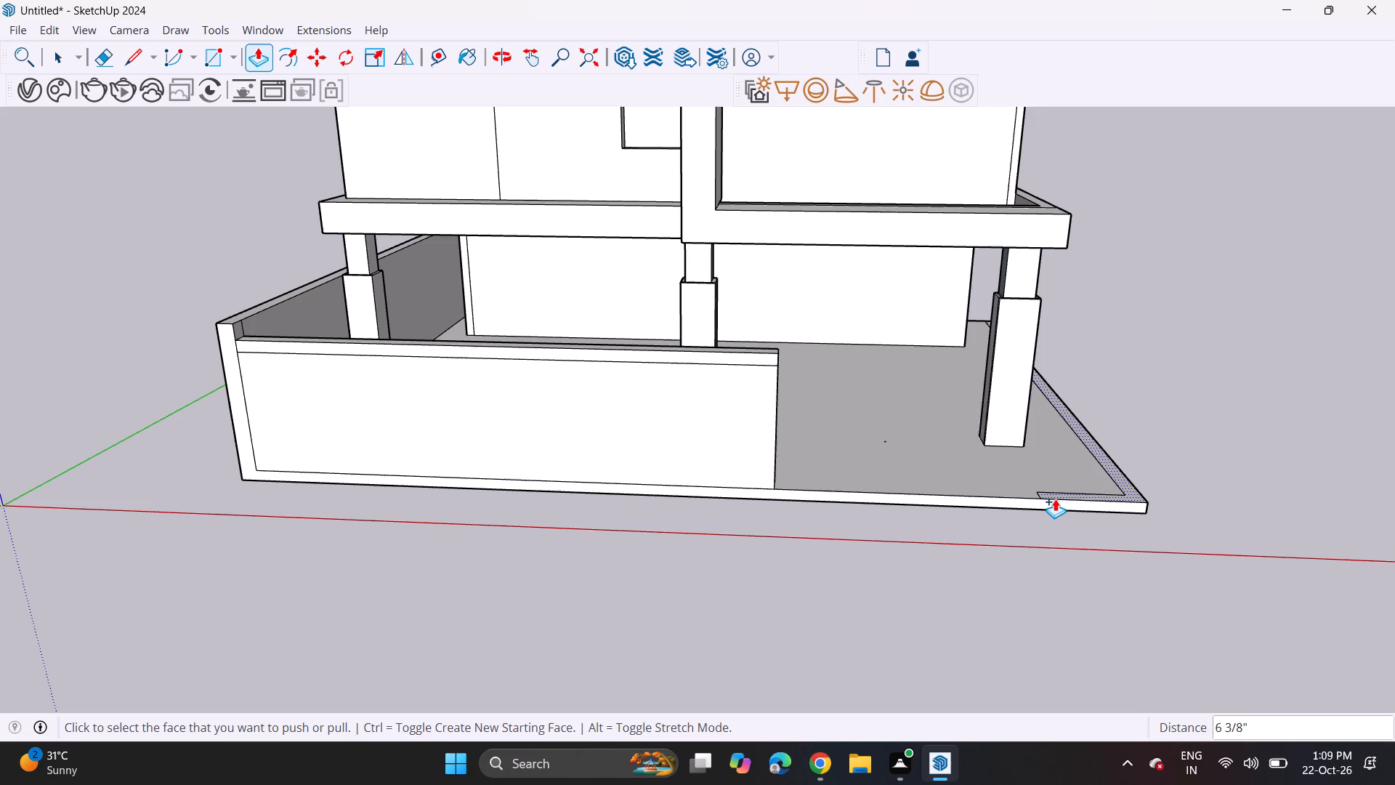
Raise the right border strip 6' 1 3/4", level with the top of the front boundary wall.
{"action": "left_click", "coordinate": [1055, 499]}
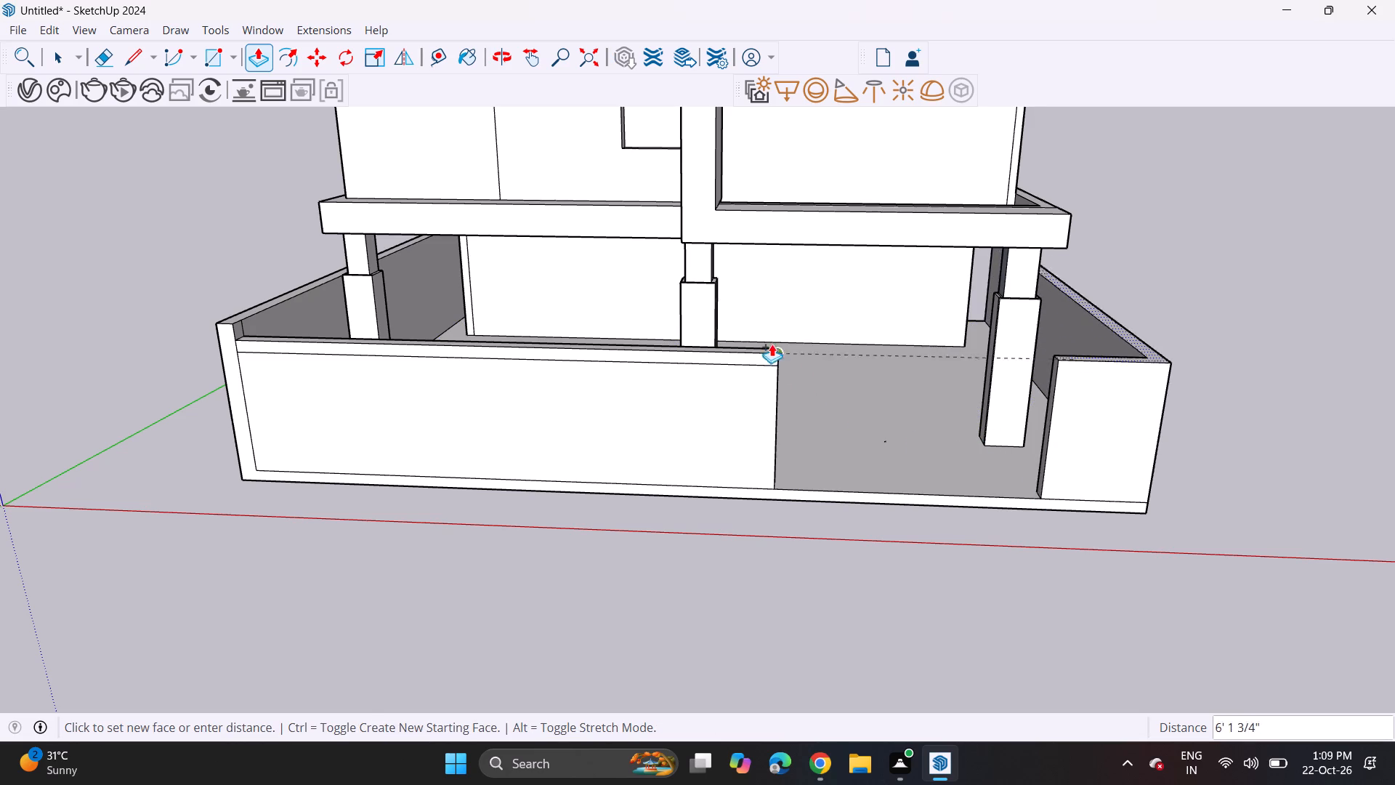
{"action": "left_click", "coordinate": [772, 350]}
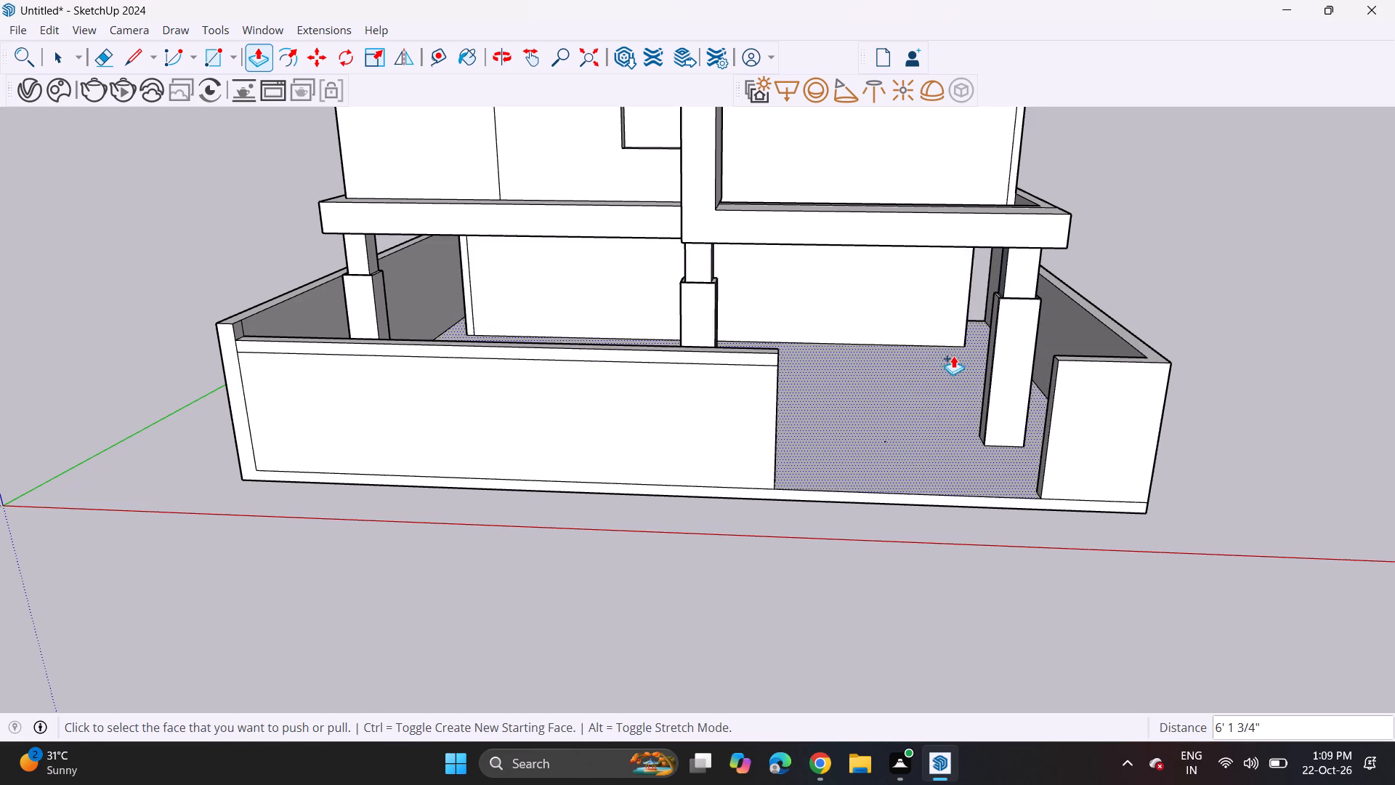
Draw a rectangle about 19' 7 5/8" by 5' 7 3/8" on the front boundary wall, starting at the upper line's left end.
{"action": "scroll", "coordinate": [957, 355], "scroll_direction": "up", "scroll_amount": 1}
{"action": "middle_click_drag", "start_coordinate": [951, 353], "coordinate": [1004, 289]}
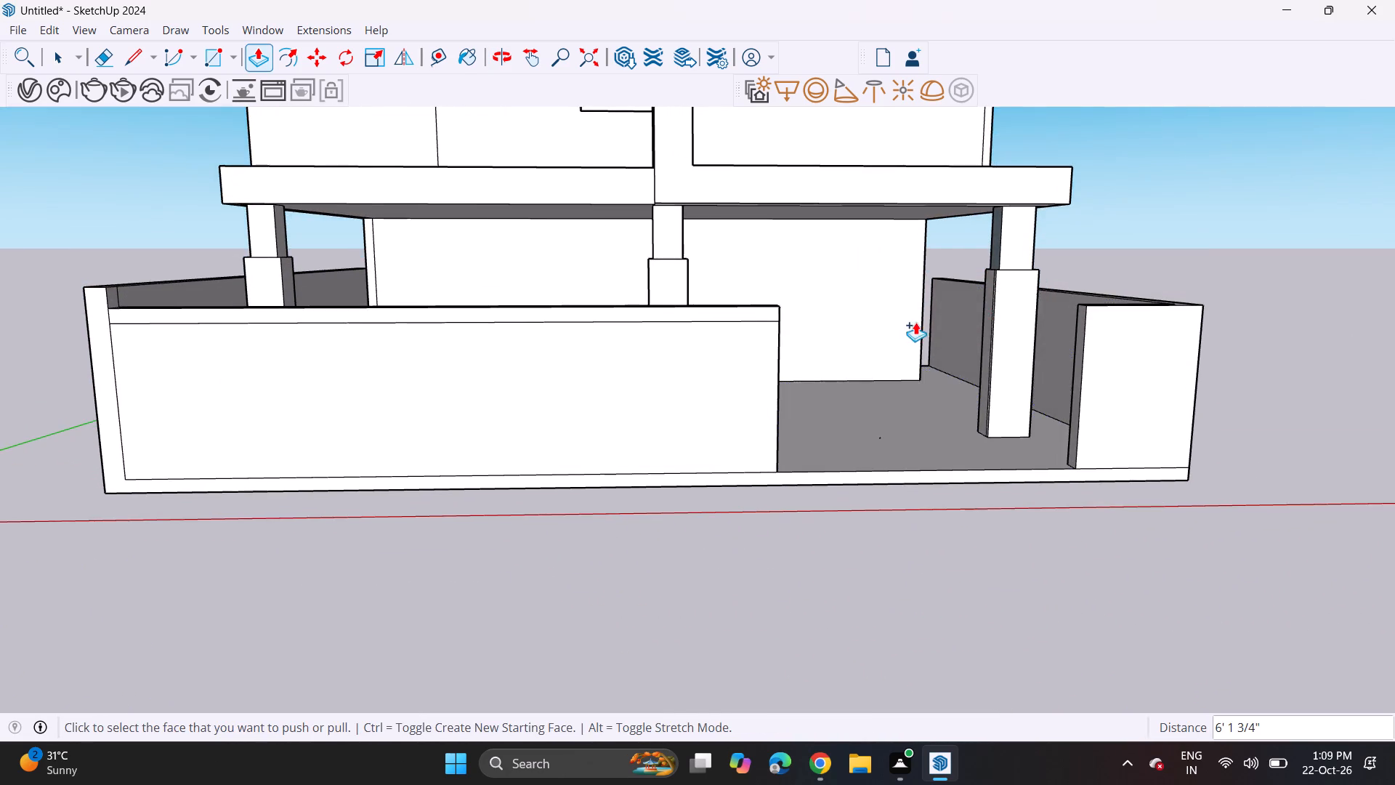
{"action": "scroll", "coordinate": [883, 341], "scroll_direction": "down", "scroll_amount": 6}
{"action": "middle_click_drag", "start_coordinate": [790, 387], "coordinate": [780, 437]}
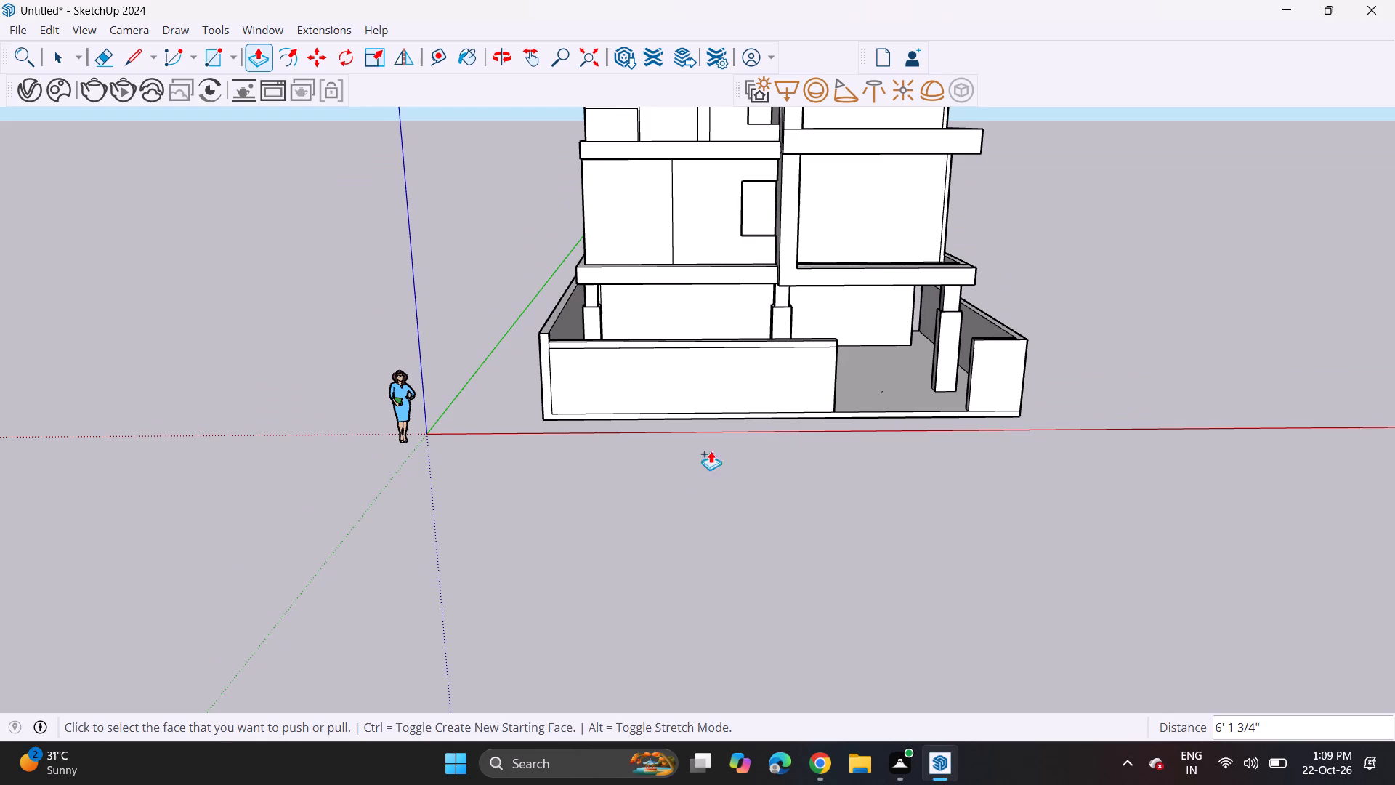
{"action": "middle_click_drag", "start_coordinate": [683, 467], "coordinate": [603, 528], "text": "shift"}
{"action": "scroll", "coordinate": [700, 424], "scroll_direction": "up", "scroll_amount": 5}
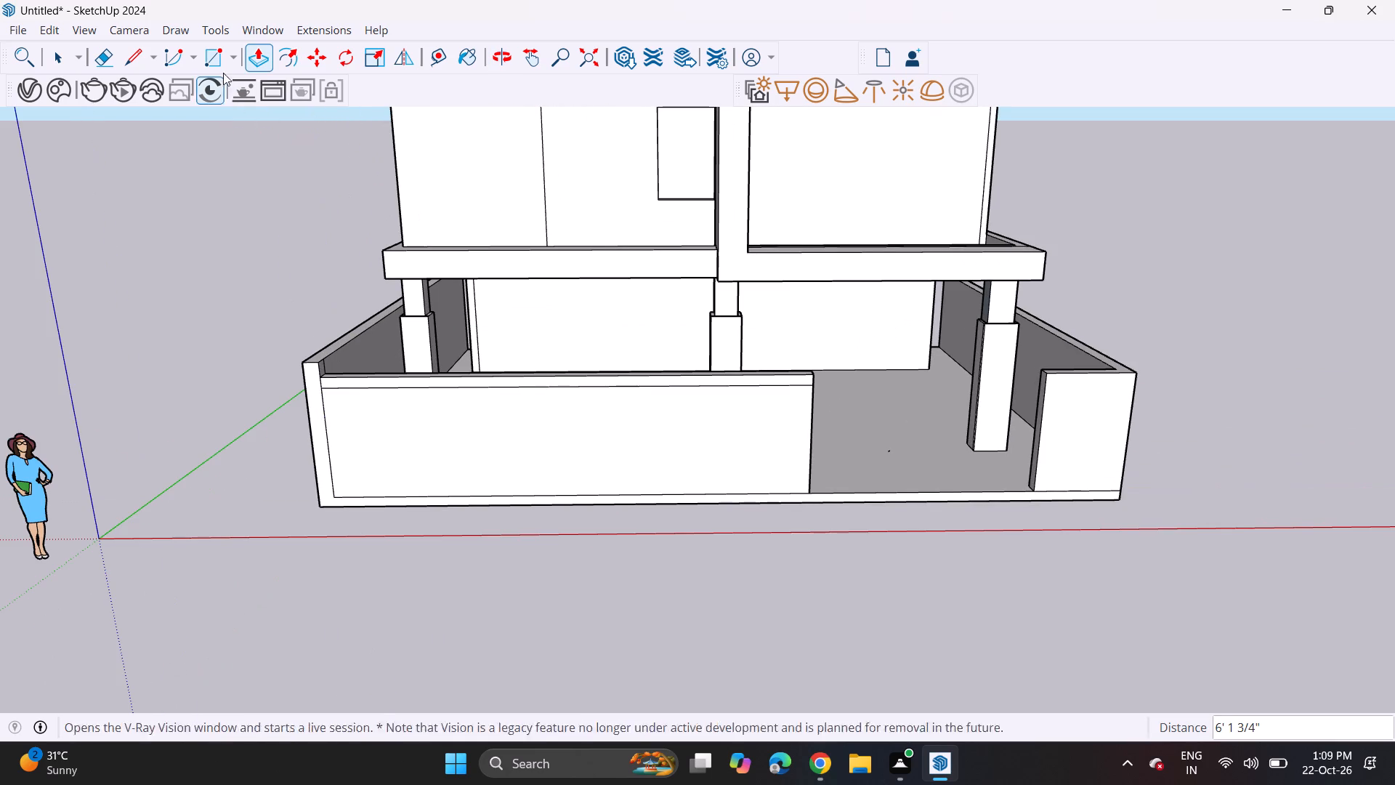
{"action": "left_click", "coordinate": [214, 57]}
{"action": "scroll", "coordinate": [535, 323], "scroll_direction": "up", "scroll_amount": 5}
{"action": "scroll", "coordinate": [381, 419], "scroll_direction": "down", "scroll_amount": 7}
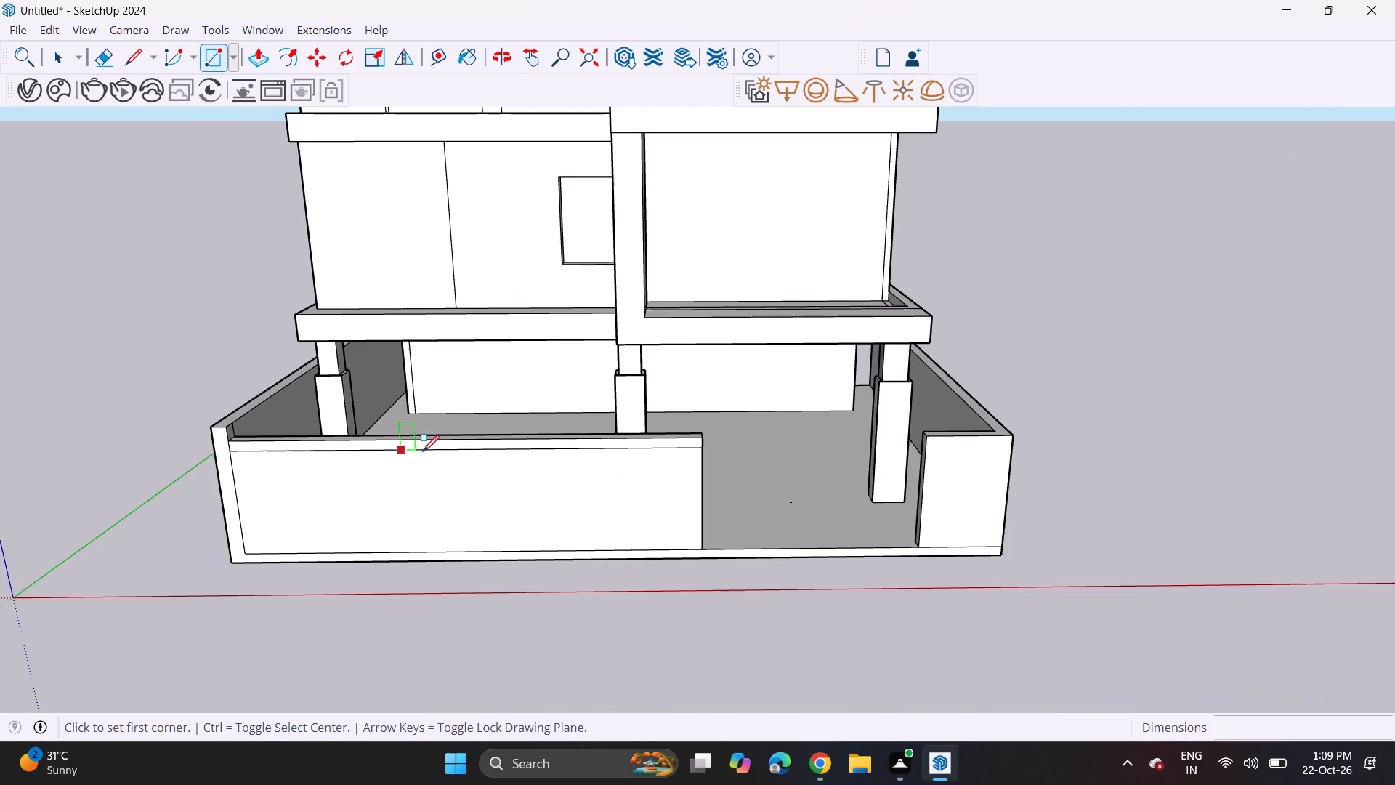
{"action": "left_click", "coordinate": [231, 459]}
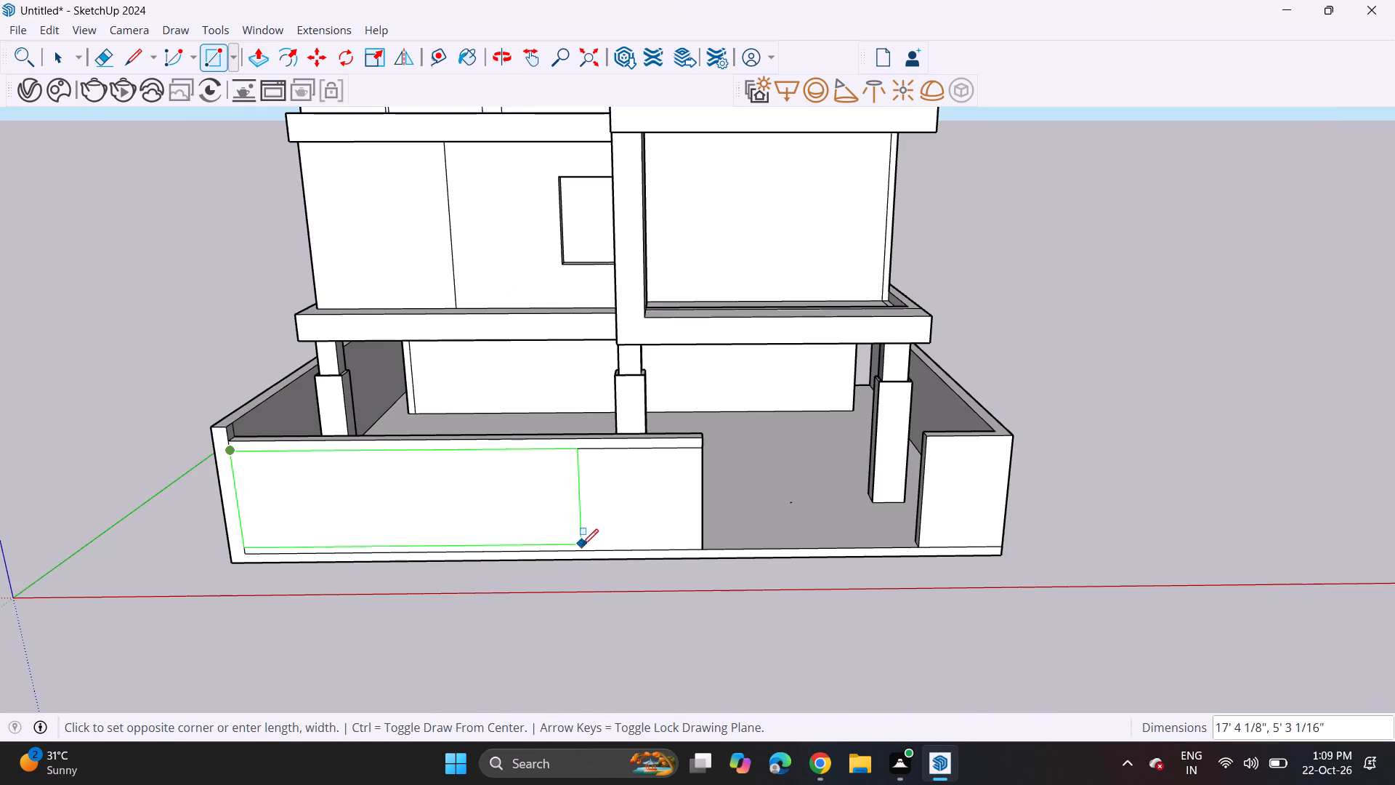
{"action": "left_click", "coordinate": [626, 549]}
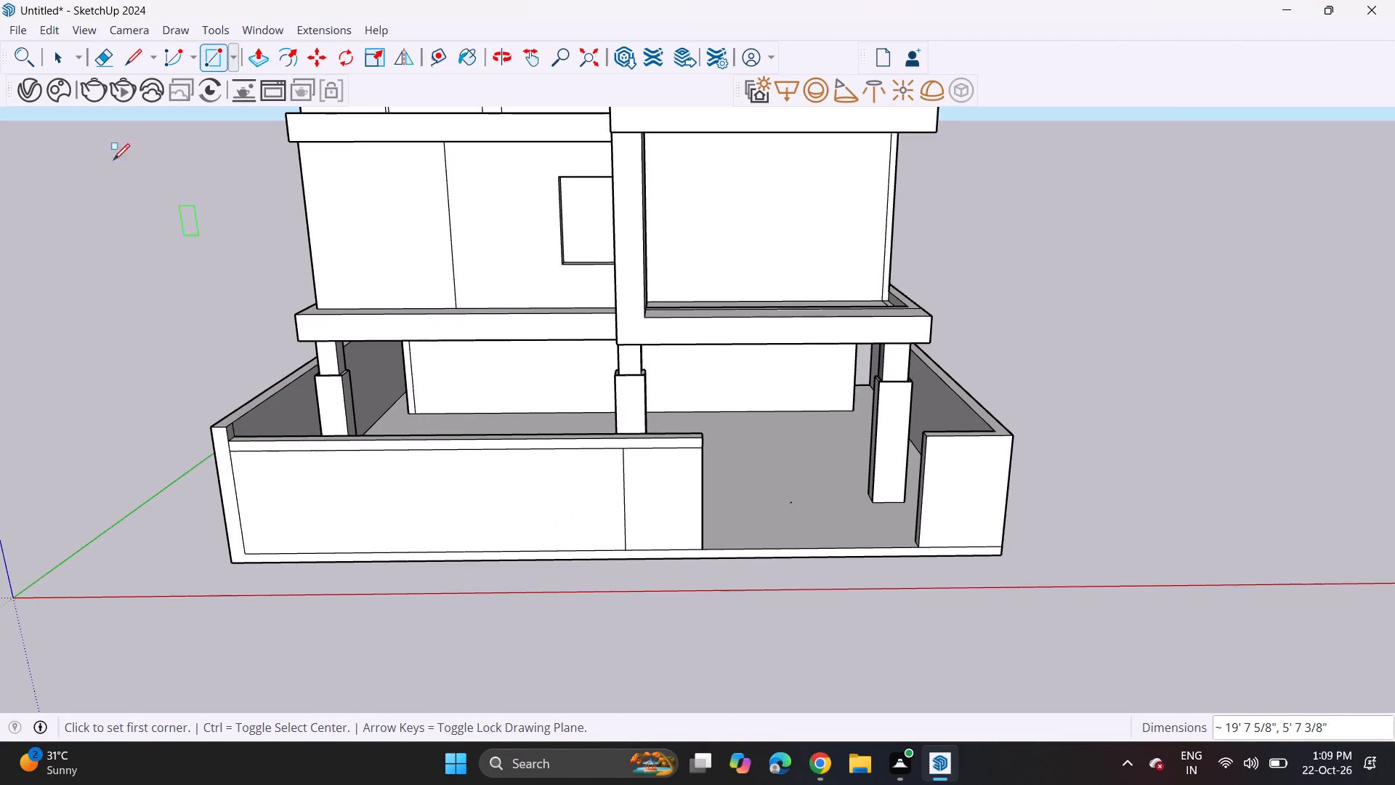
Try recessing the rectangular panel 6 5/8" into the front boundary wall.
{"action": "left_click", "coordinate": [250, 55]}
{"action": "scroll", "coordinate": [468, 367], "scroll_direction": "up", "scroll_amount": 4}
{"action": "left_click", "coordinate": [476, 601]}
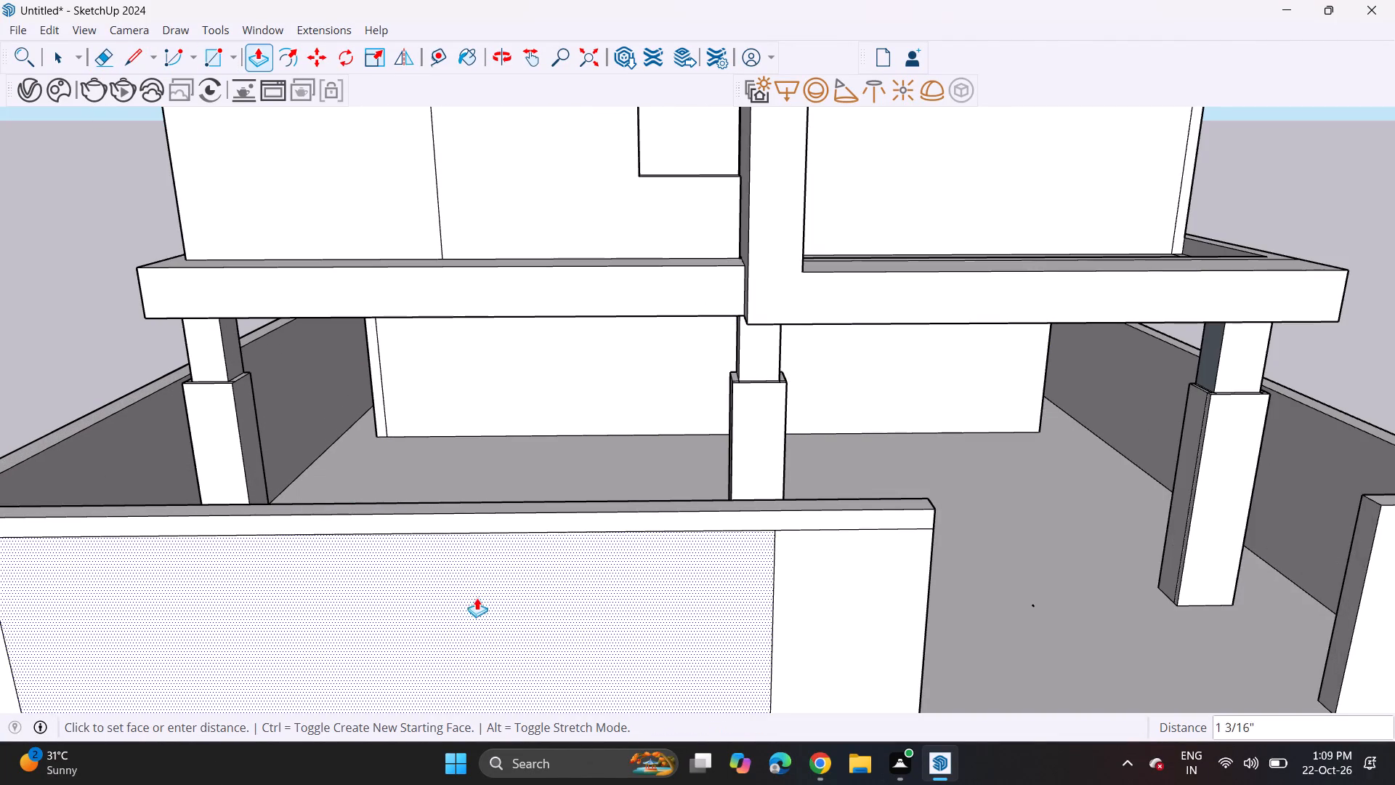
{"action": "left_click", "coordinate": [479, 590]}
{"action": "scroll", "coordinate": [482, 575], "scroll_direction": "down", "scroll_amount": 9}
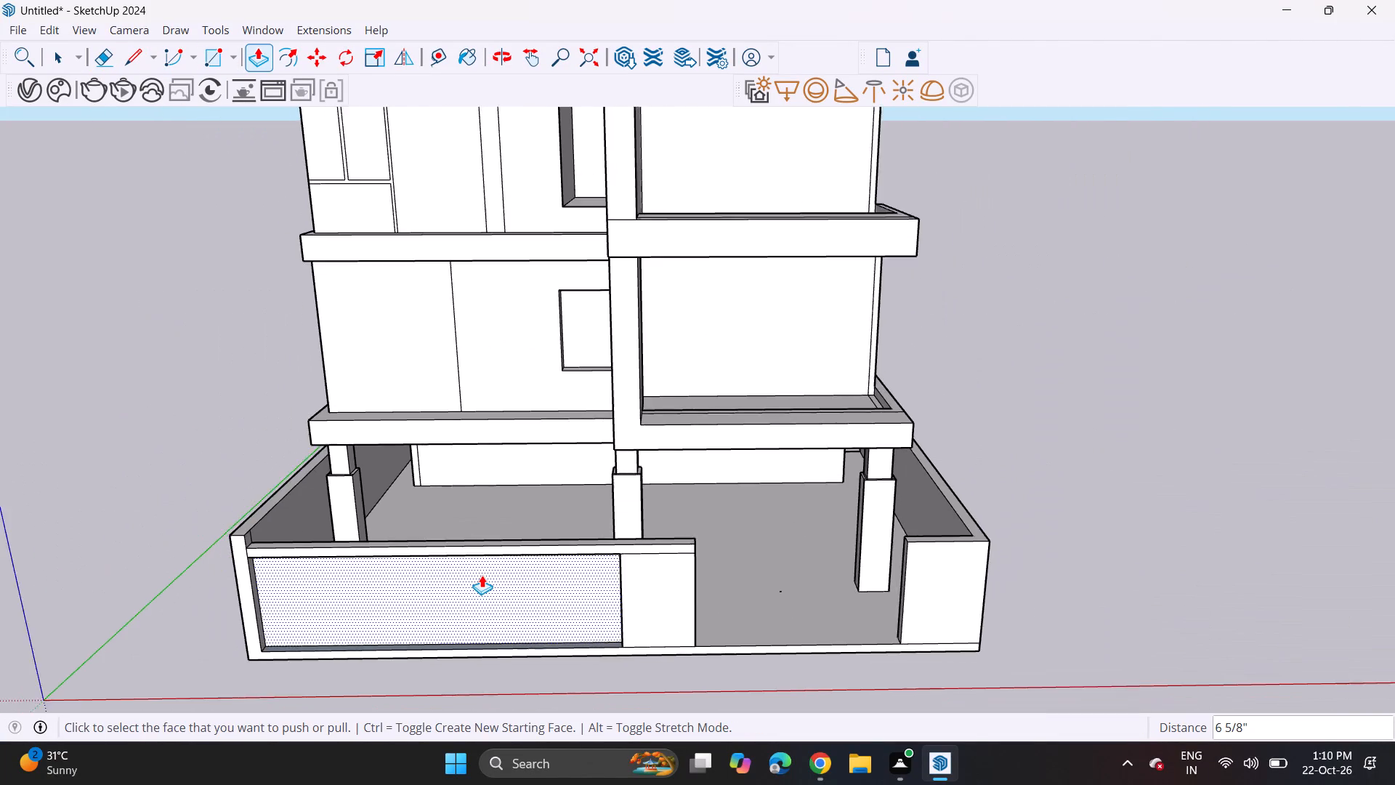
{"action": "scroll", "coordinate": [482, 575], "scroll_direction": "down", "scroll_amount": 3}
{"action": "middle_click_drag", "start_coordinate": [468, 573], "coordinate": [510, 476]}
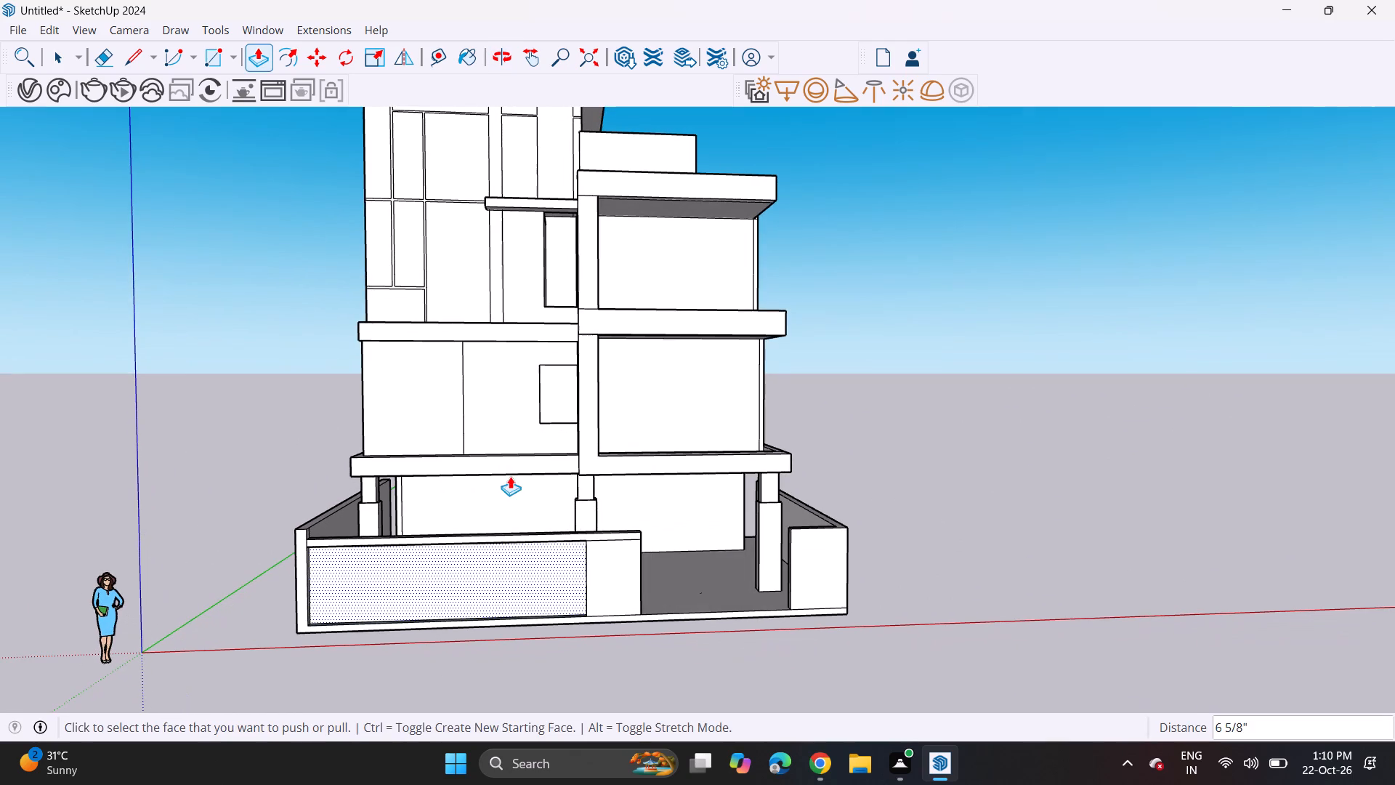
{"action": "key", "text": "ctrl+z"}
Draw a vertical line near the middle of the front boundary wall's rectangular panel, spanning its full height.
{"action": "scroll", "coordinate": [467, 504], "scroll_direction": "up", "scroll_amount": 6}
{"action": "scroll", "coordinate": [427, 323], "scroll_direction": "down", "scroll_amount": 1}
{"action": "middle_click_drag", "start_coordinate": [408, 446], "coordinate": [406, 217], "text": "shift"}
{"action": "scroll", "coordinate": [408, 446], "scroll_direction": "up", "scroll_amount": 1, "text": "shift"}
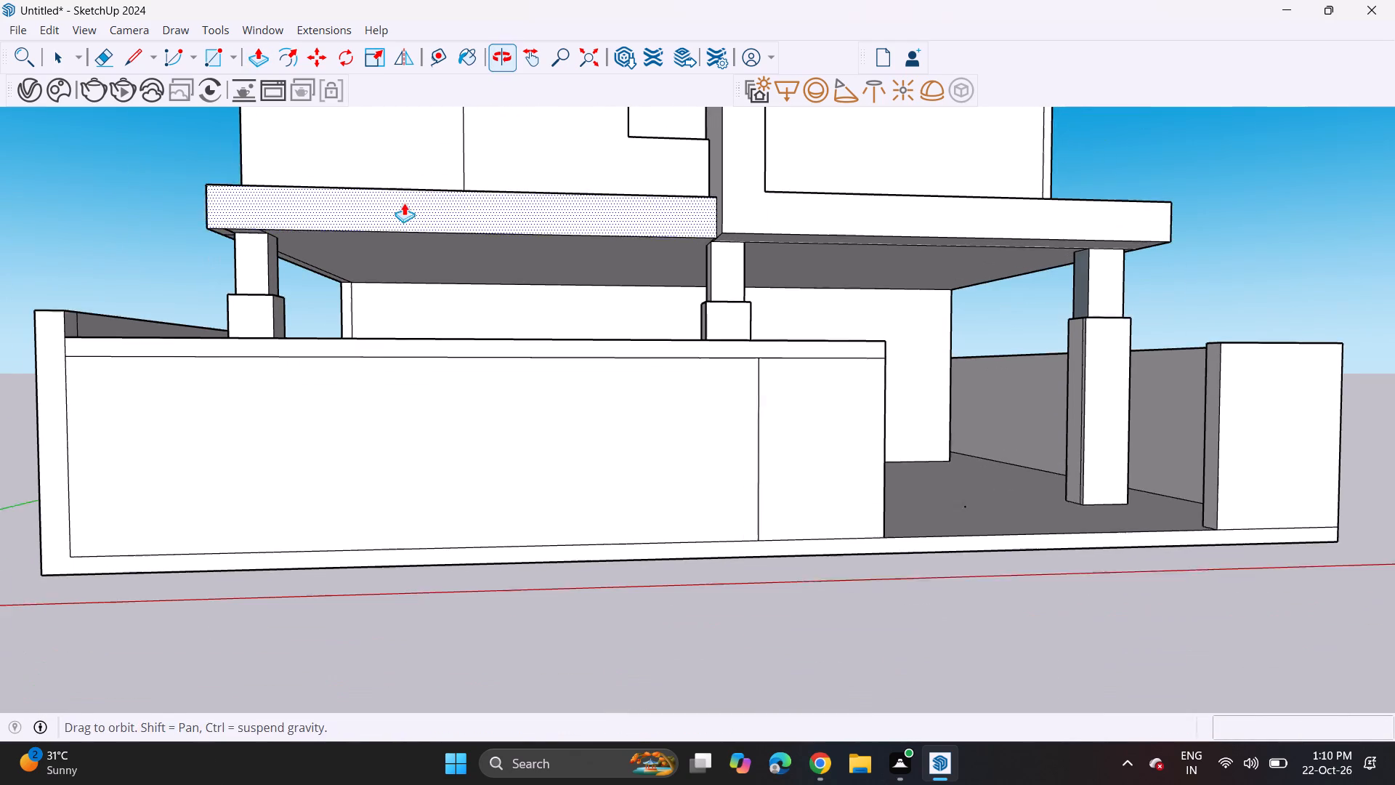
{"action": "left_click", "coordinate": [132, 52]}
{"action": "scroll", "coordinate": [594, 414], "scroll_direction": "up", "scroll_amount": 3}
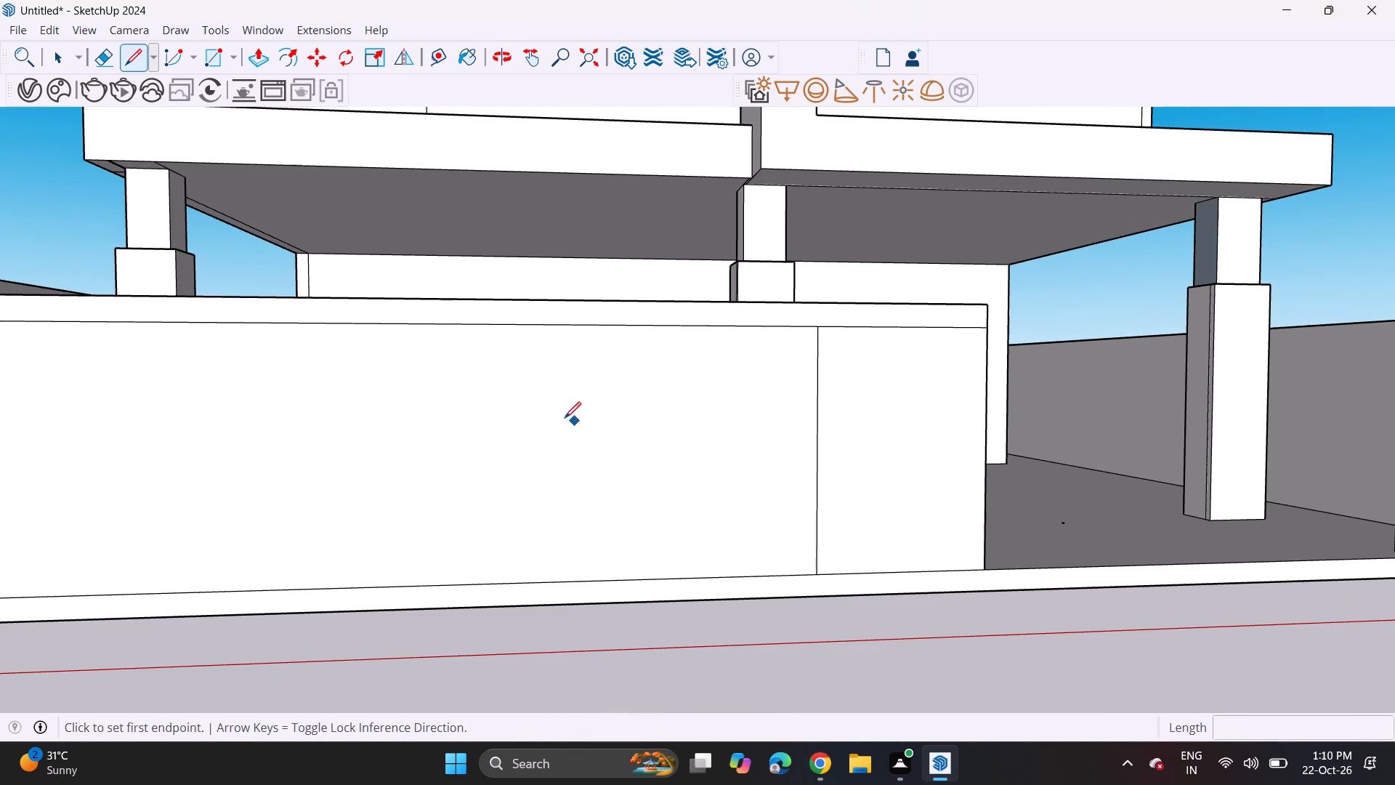
{"action": "left_click", "coordinate": [395, 322]}
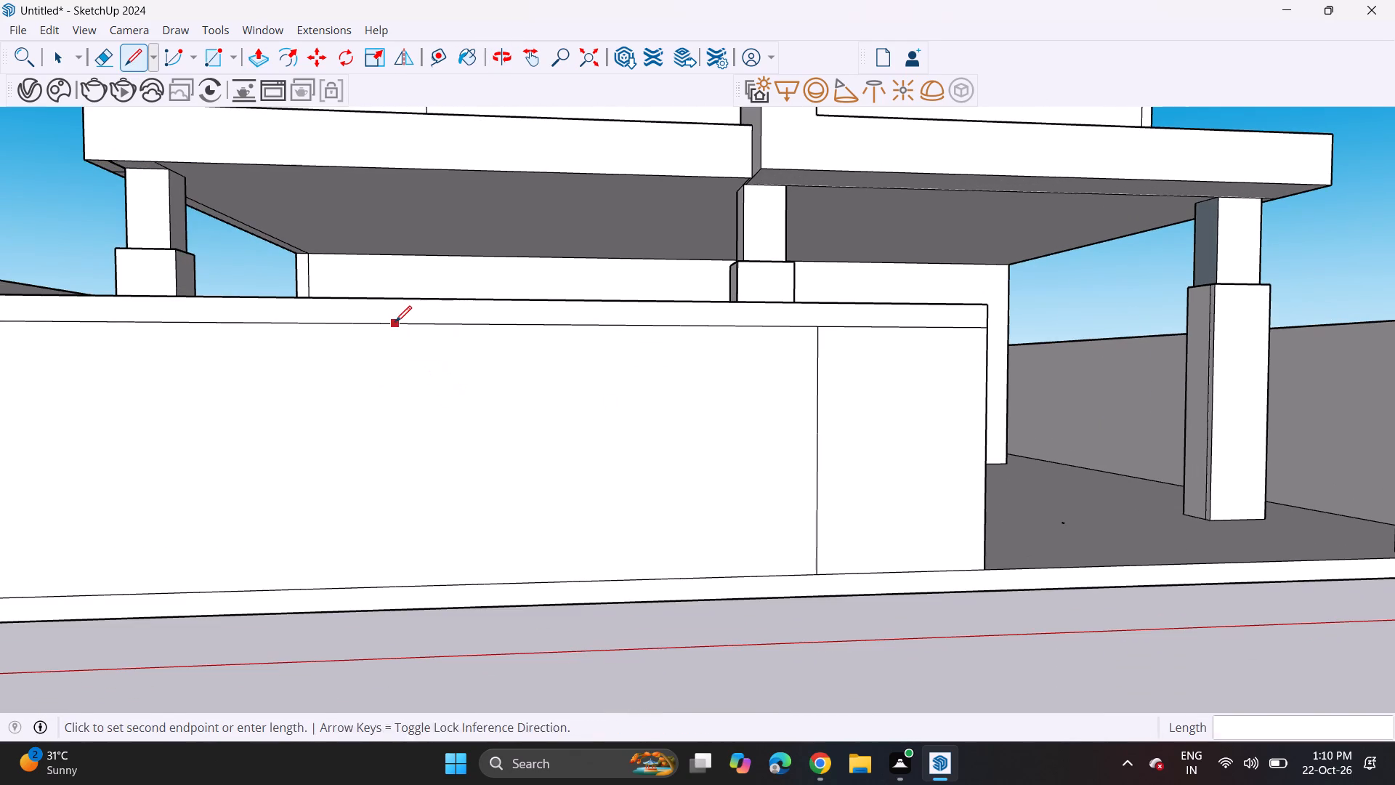
{"action": "left_click", "coordinate": [396, 589]}
Draw two closely spaced vertical lines, 5' 7 3/8" high, on the front wall panel to the right of the single dividing line.
{"action": "middle_click_drag", "start_coordinate": [481, 443], "coordinate": [478, 443]}
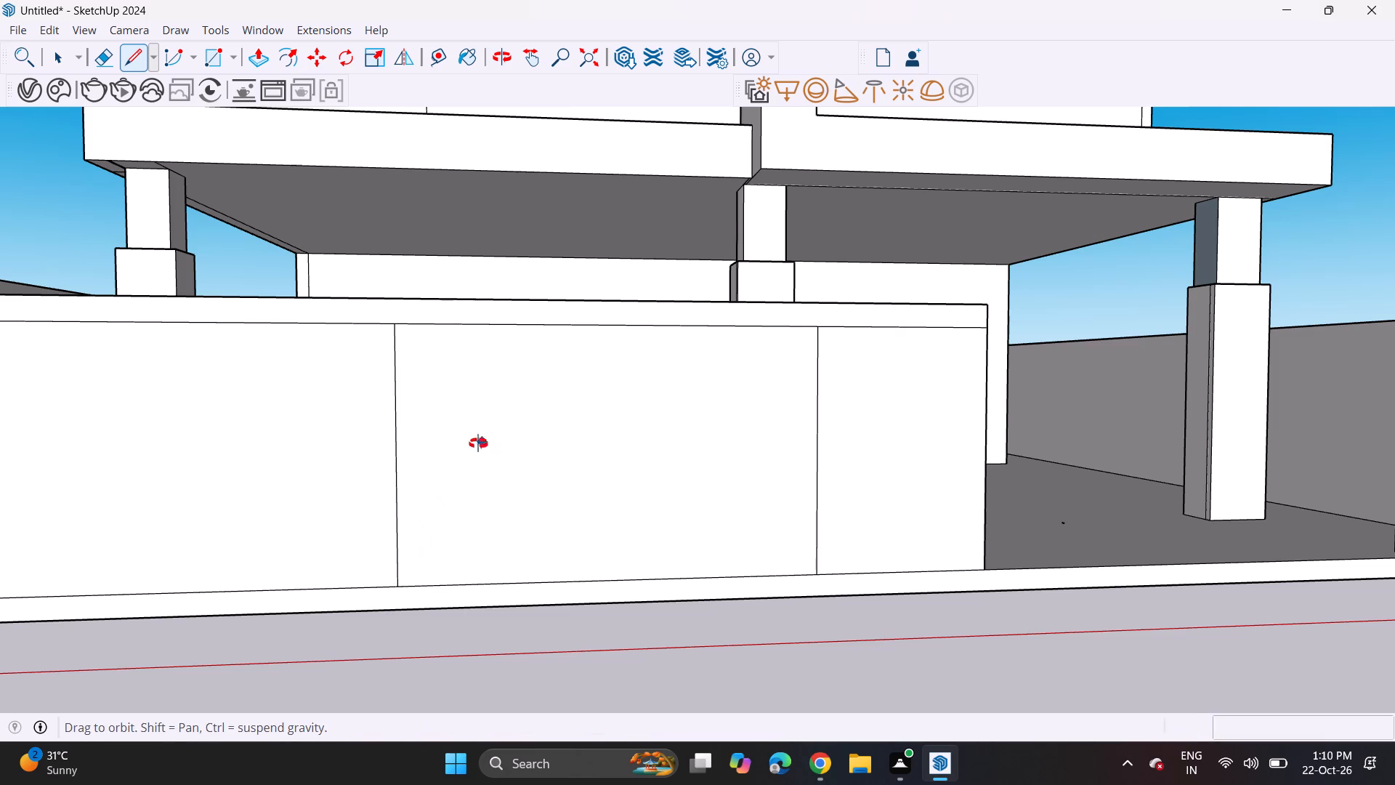
{"action": "middle_click_drag", "start_coordinate": [478, 443], "coordinate": [436, 520]}
{"action": "scroll", "coordinate": [460, 564], "scroll_direction": "up", "scroll_amount": 2}
{"action": "left_click", "coordinate": [486, 643]}
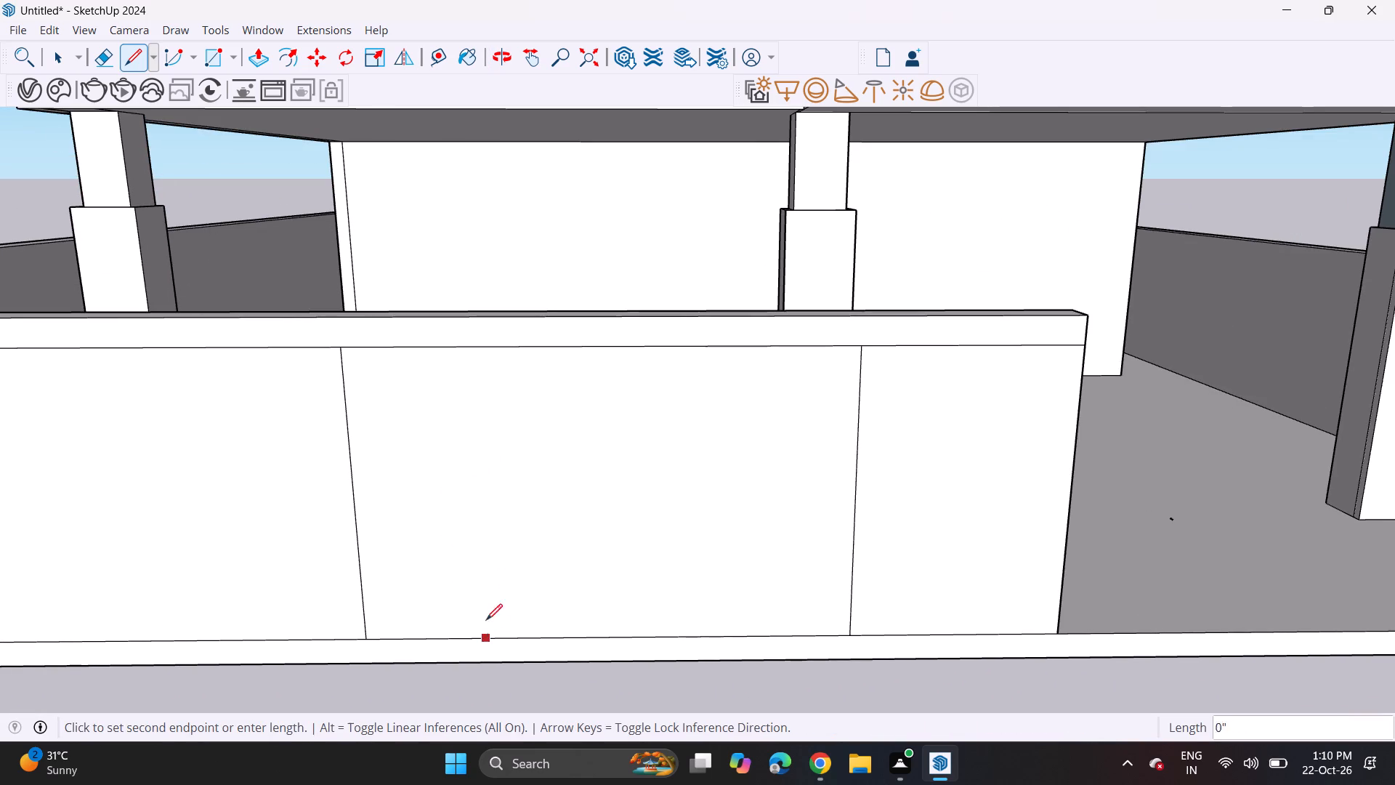
{"action": "left_click", "coordinate": [464, 346]}
{"action": "left_click", "coordinate": [482, 353]}
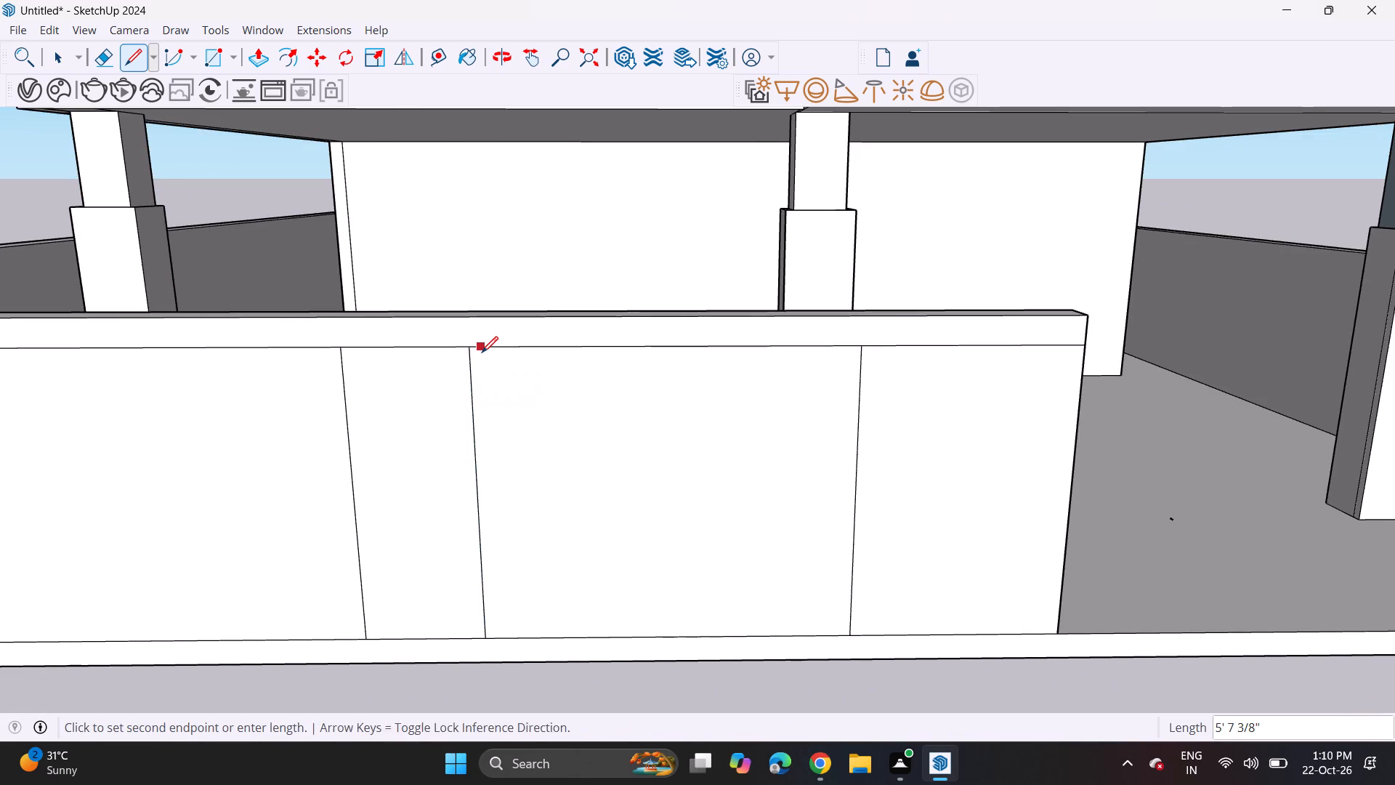
{"action": "left_click", "coordinate": [498, 645]}
Draw a second closely spaced pair of 5' 7 3/8" vertical lines just right of the first pair on the front wall panel.
{"action": "scroll", "coordinate": [524, 639], "scroll_direction": "up", "scroll_amount": 4}
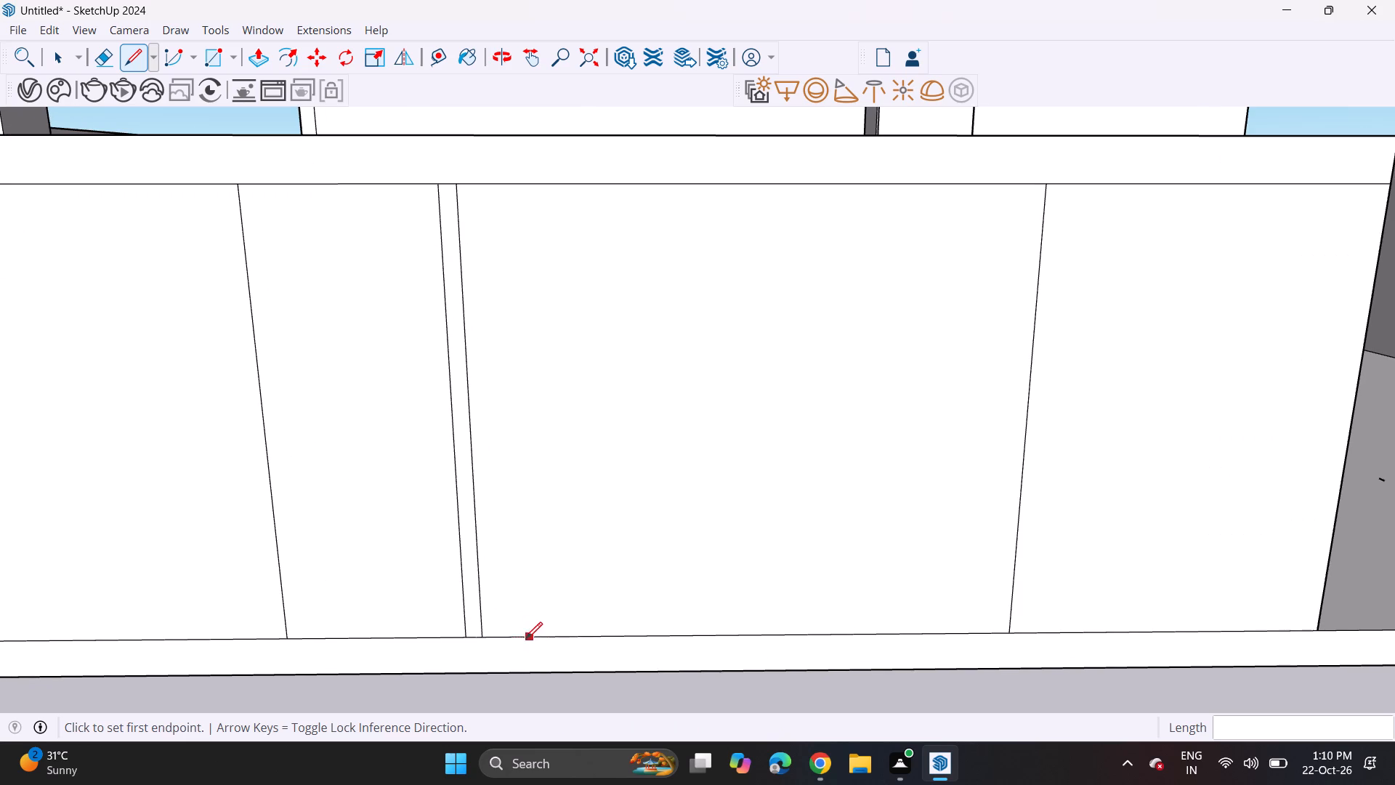
{"action": "left_click", "coordinate": [528, 637]}
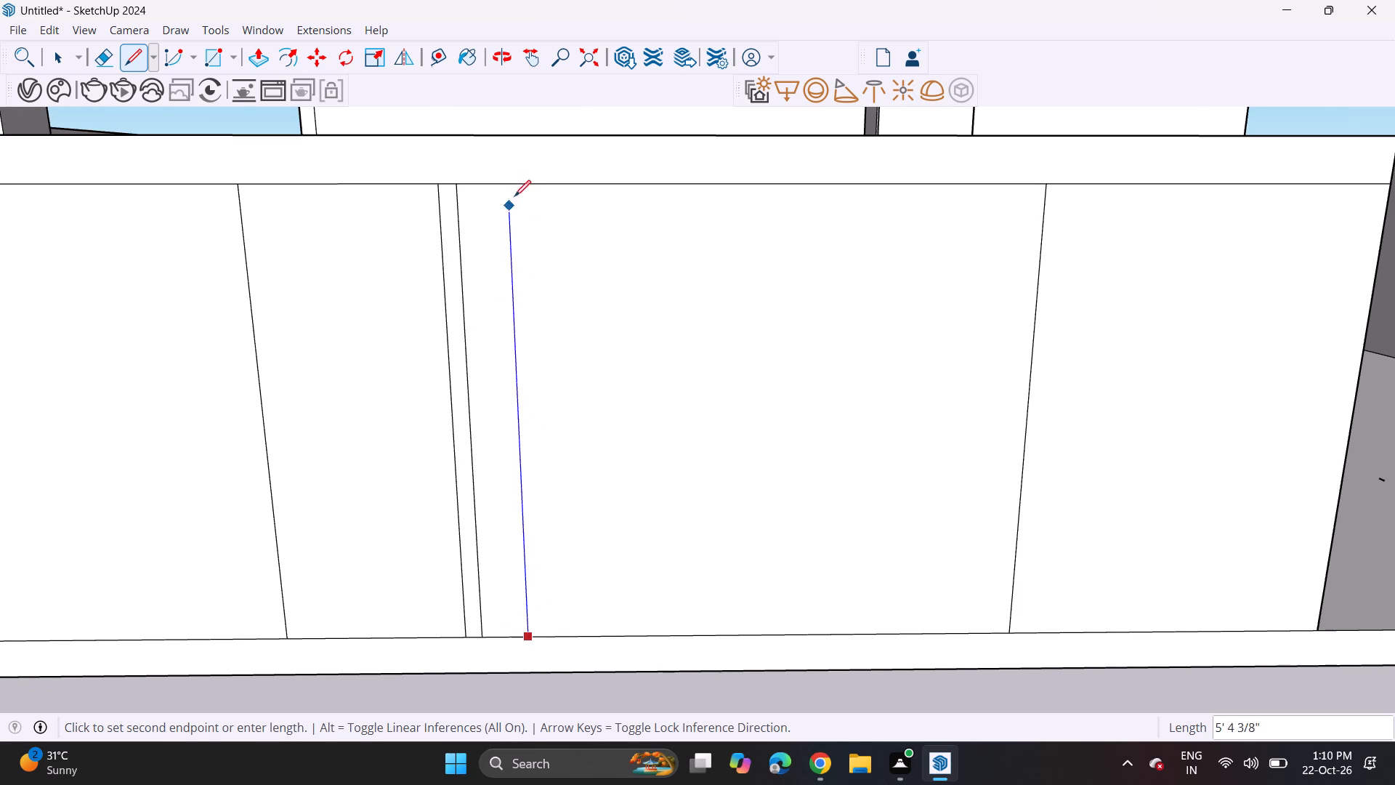
{"action": "left_click", "coordinate": [516, 186]}
{"action": "left_click", "coordinate": [524, 188]}
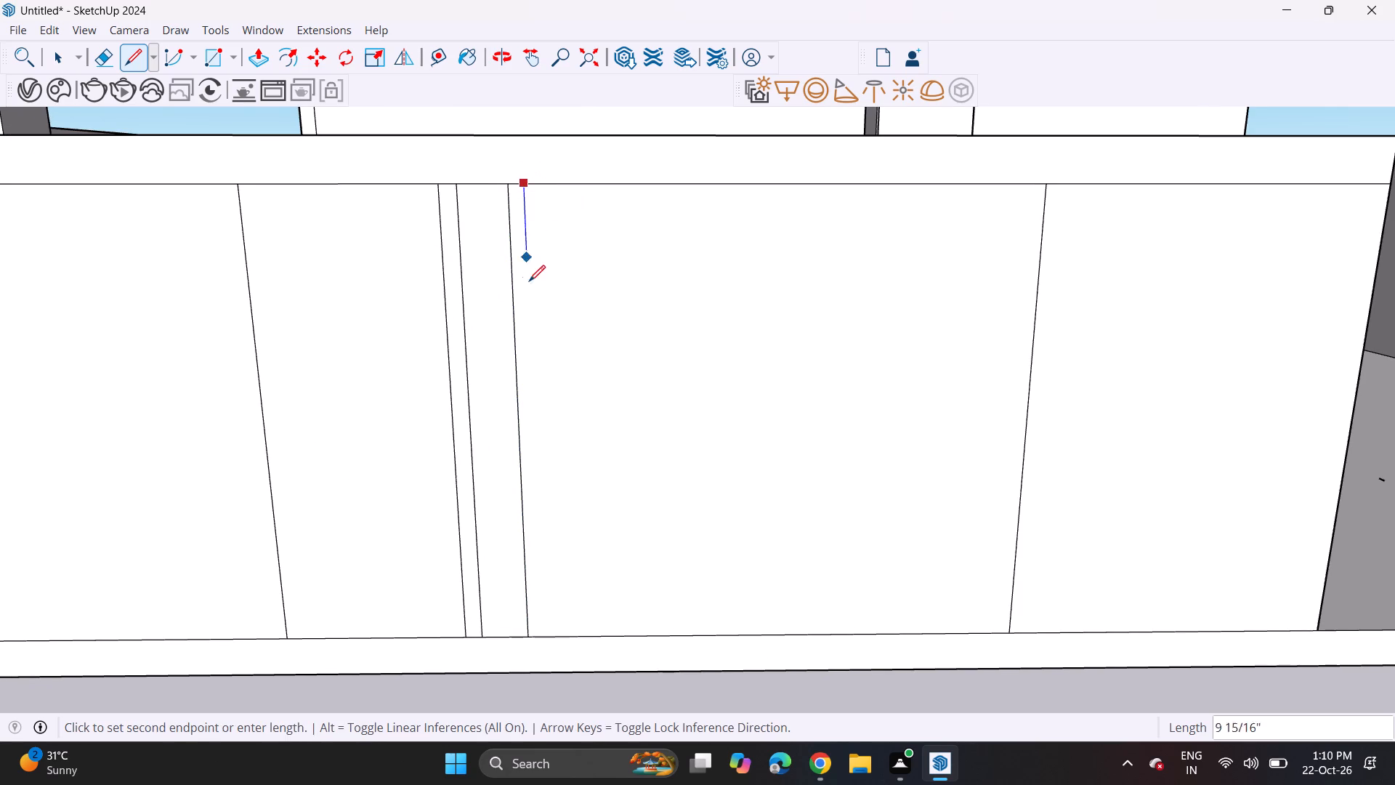
{"action": "left_click", "coordinate": [545, 631]}
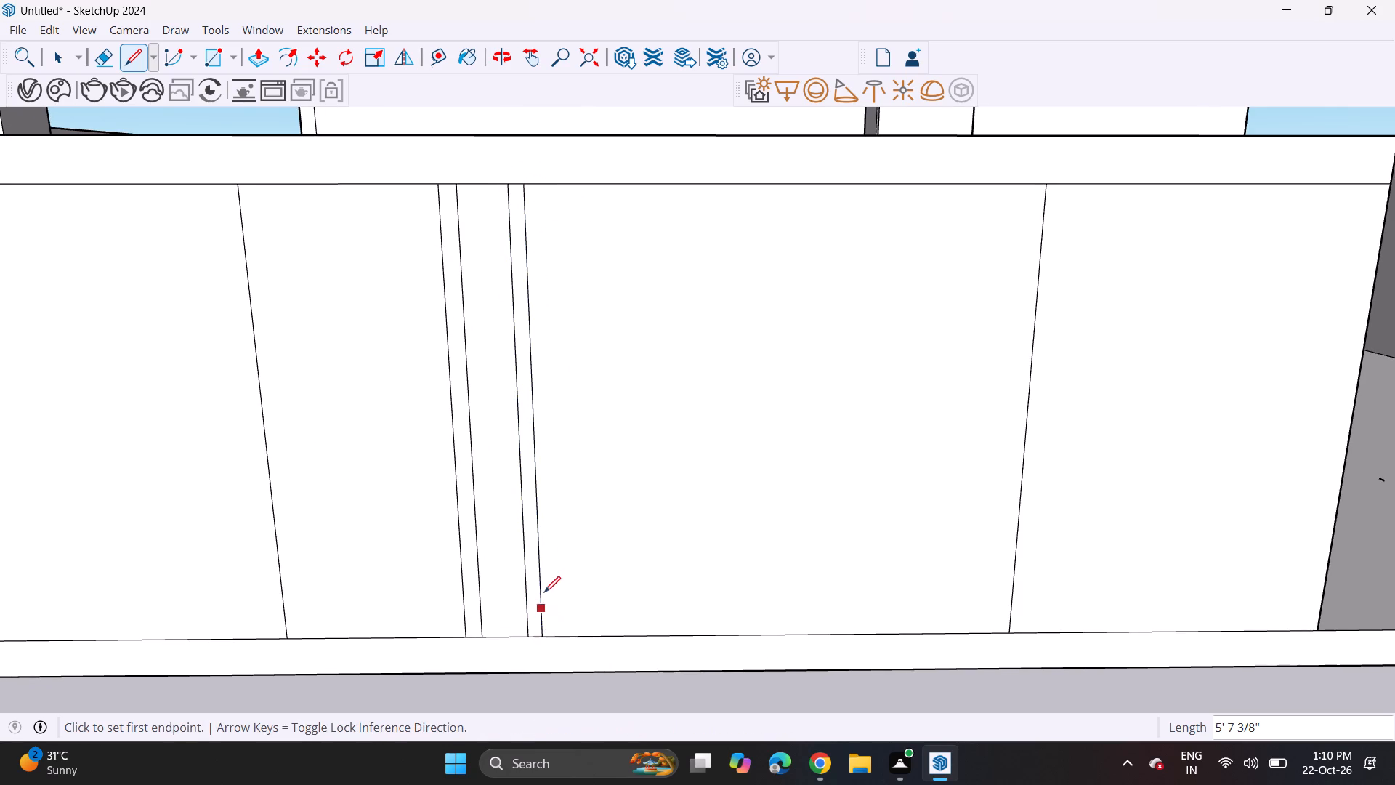
{"action": "scroll", "coordinate": [539, 515], "scroll_direction": "down", "scroll_amount": 15}
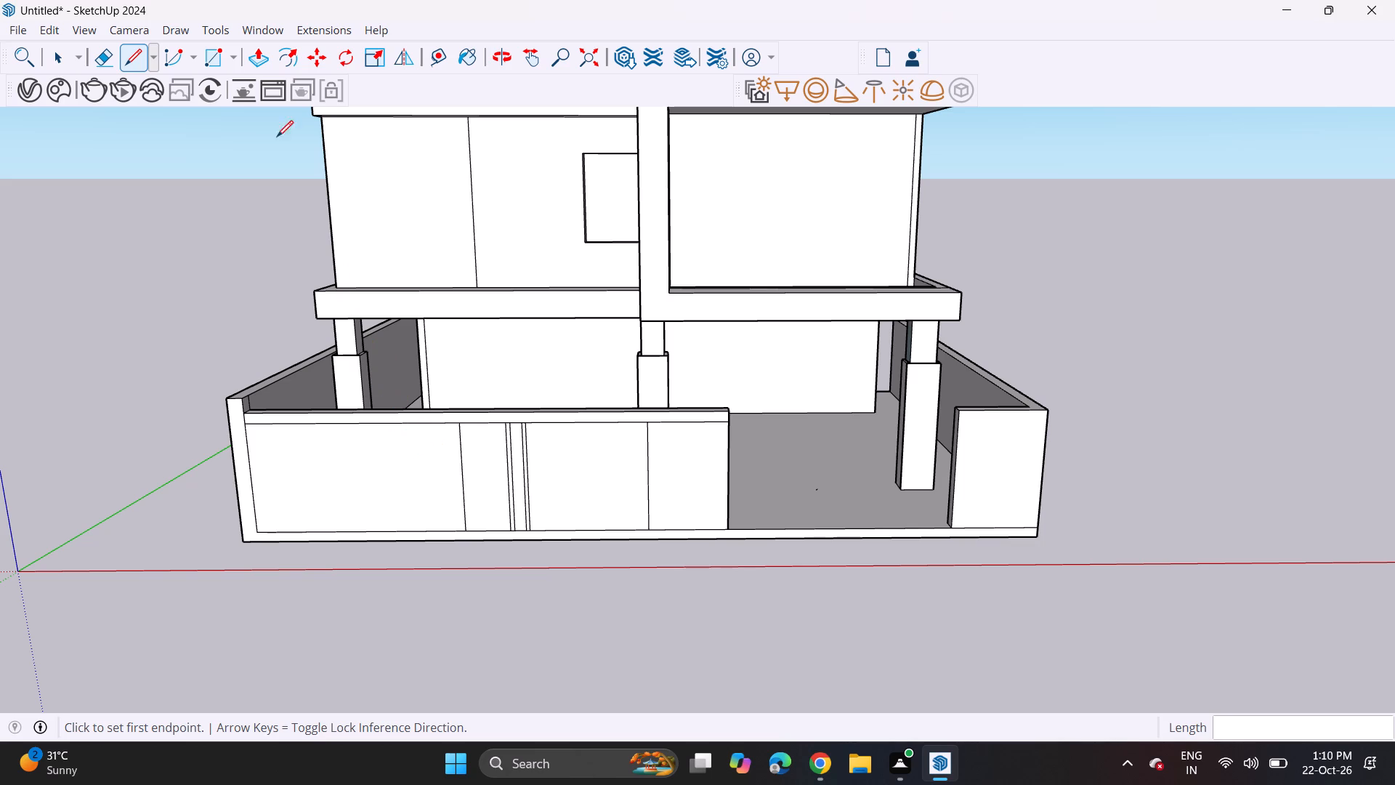
Slightly recess the wide front wall panel beside the paired lines, the panel on their other side, and the narrow panel between the pairs.
{"action": "left_click", "coordinate": [254, 60]}
{"action": "scroll", "coordinate": [571, 474], "scroll_direction": "up", "scroll_amount": 4}
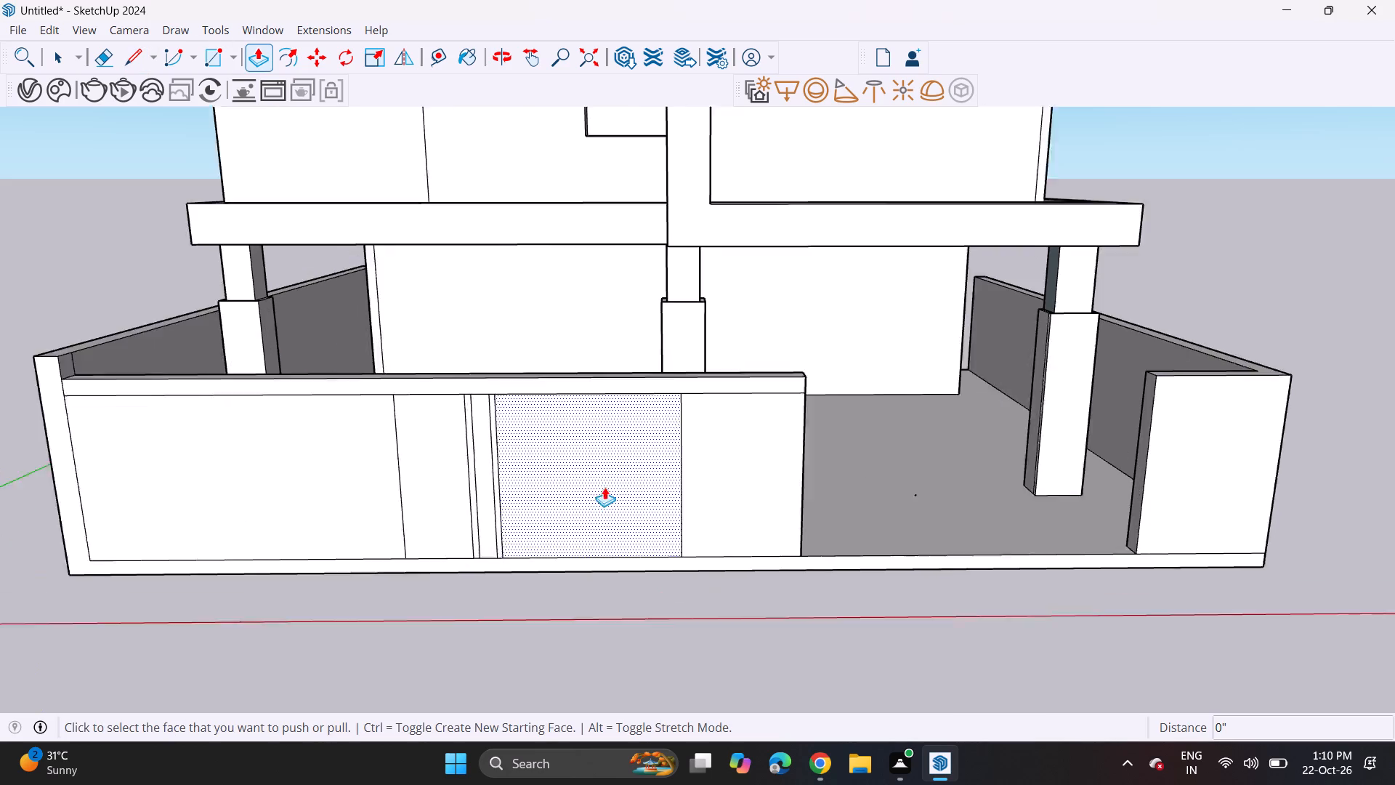
{"action": "scroll", "coordinate": [604, 487], "scroll_direction": "up", "scroll_amount": 2}
{"action": "left_click", "coordinate": [588, 539]}
{"action": "left_click", "coordinate": [589, 537]}
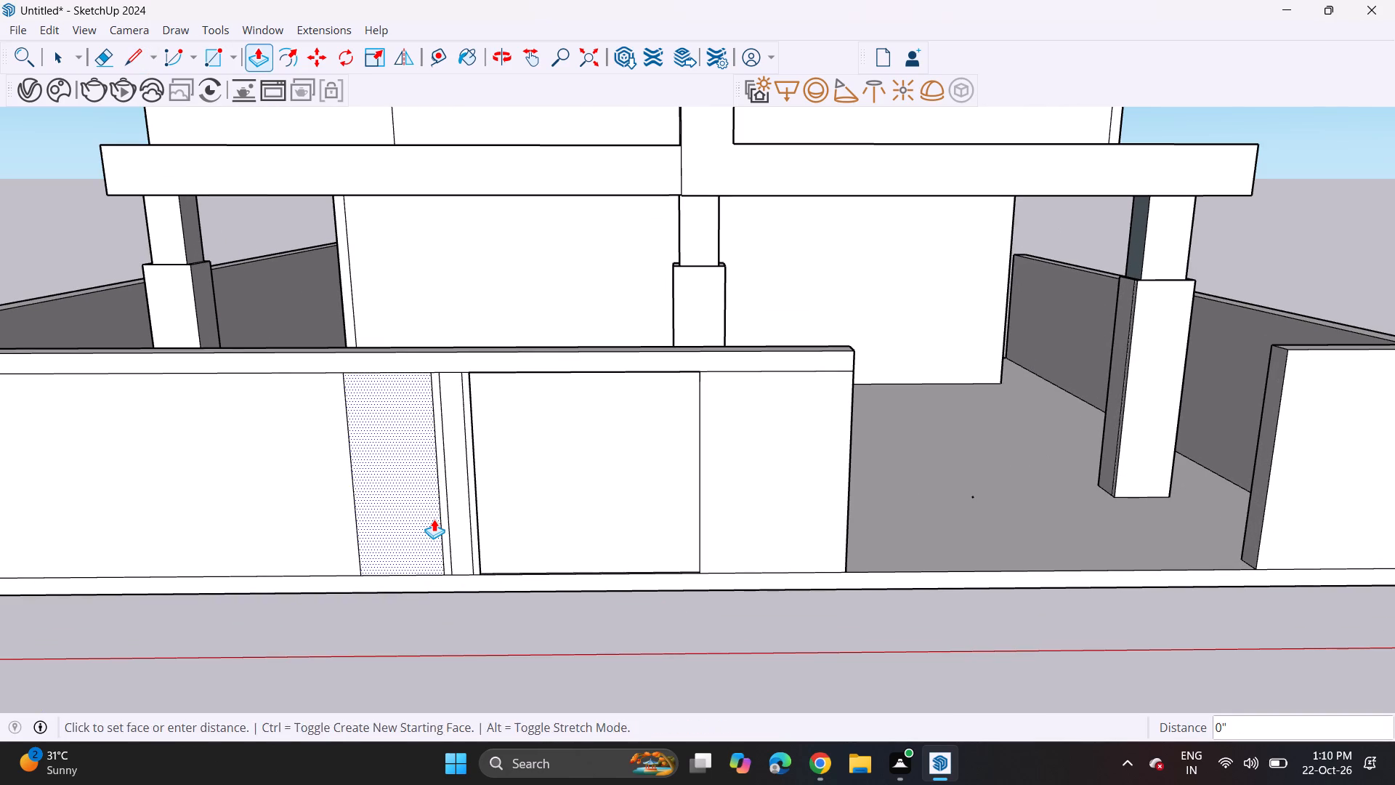
{"action": "double_click", "coordinate": [434, 519]}
{"action": "double_click", "coordinate": [460, 536]}
{"action": "scroll", "coordinate": [461, 538], "scroll_direction": "down", "scroll_amount": 7}
{"action": "scroll", "coordinate": [467, 536], "scroll_direction": "up", "scroll_amount": 1}
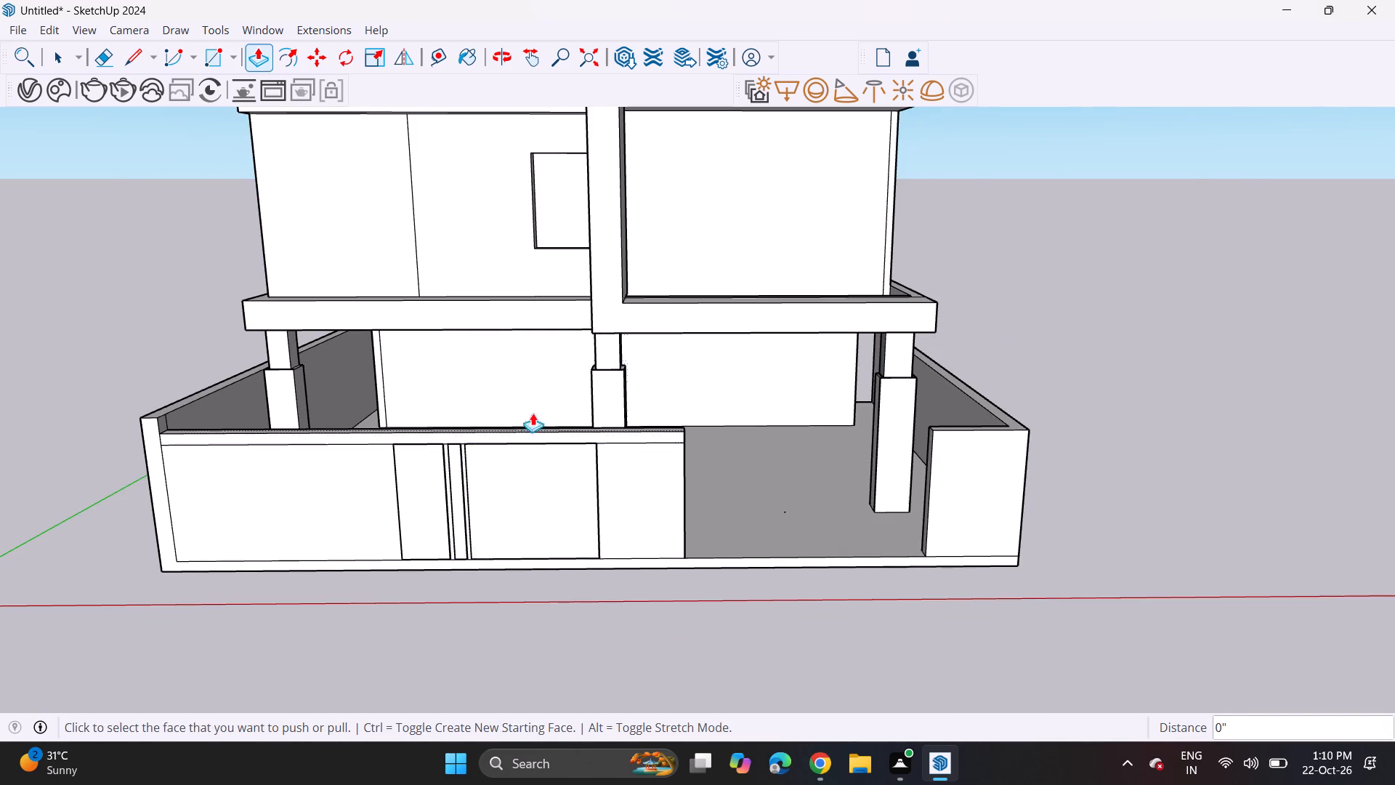
{"action": "scroll", "coordinate": [520, 483], "scroll_direction": "up", "scroll_amount": 2}
{"action": "middle_click_drag", "start_coordinate": [520, 483], "coordinate": [546, 425]}
{"action": "scroll", "coordinate": [546, 425], "scroll_direction": "up", "scroll_amount": 1}
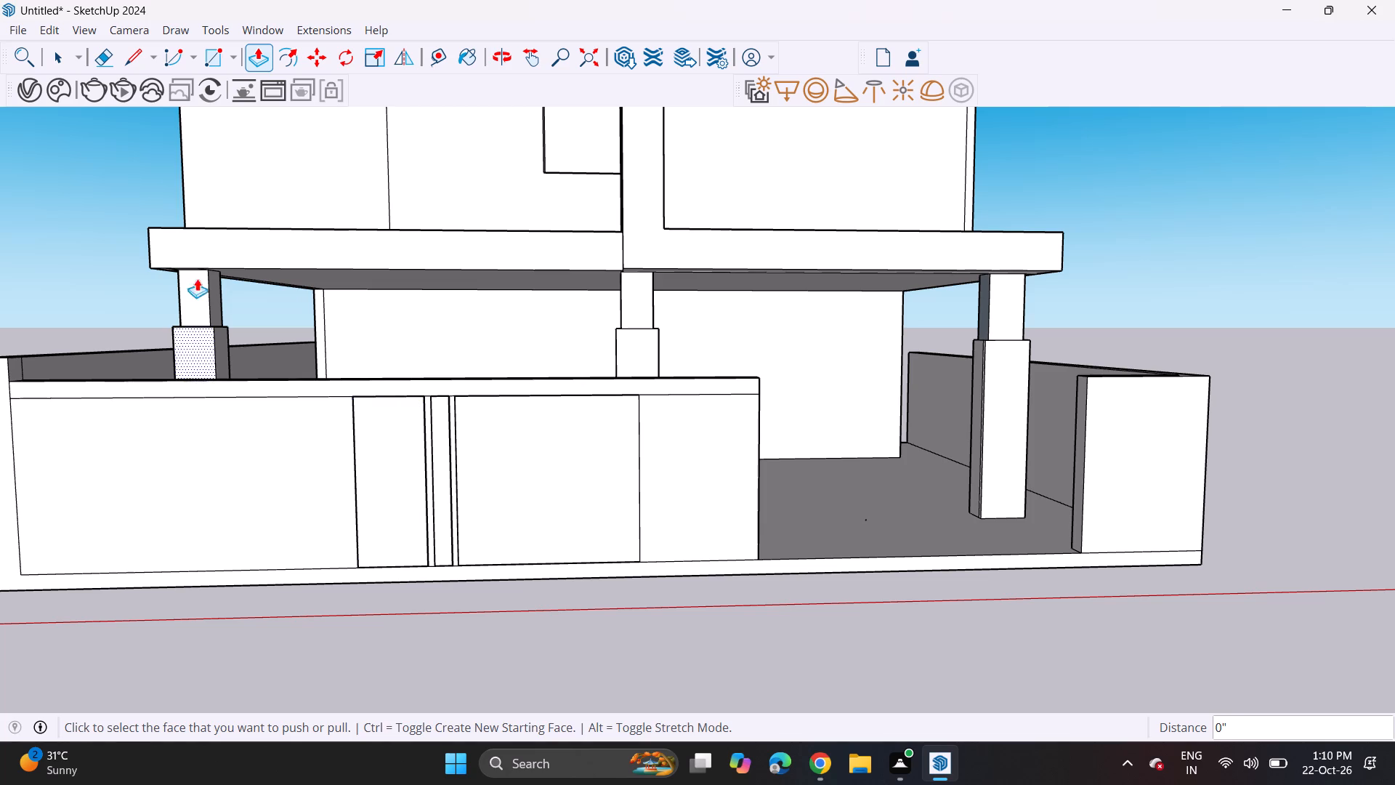
Draw a vertical strip about 1 13/16" by 5' 7 3/8" on the undivided part of the front wall panel and recess it slightly.
{"action": "left_click", "coordinate": [210, 50]}
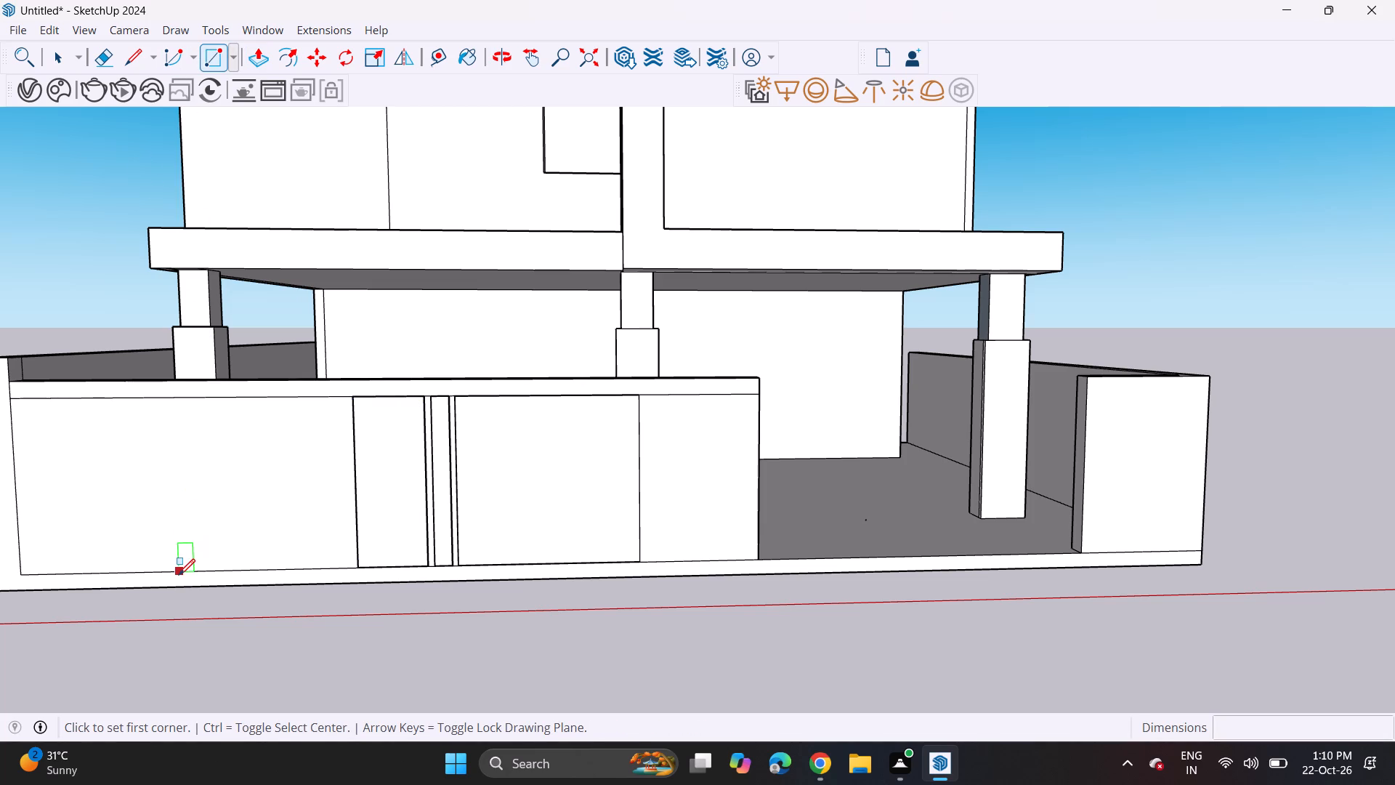
{"action": "left_click", "coordinate": [175, 574]}
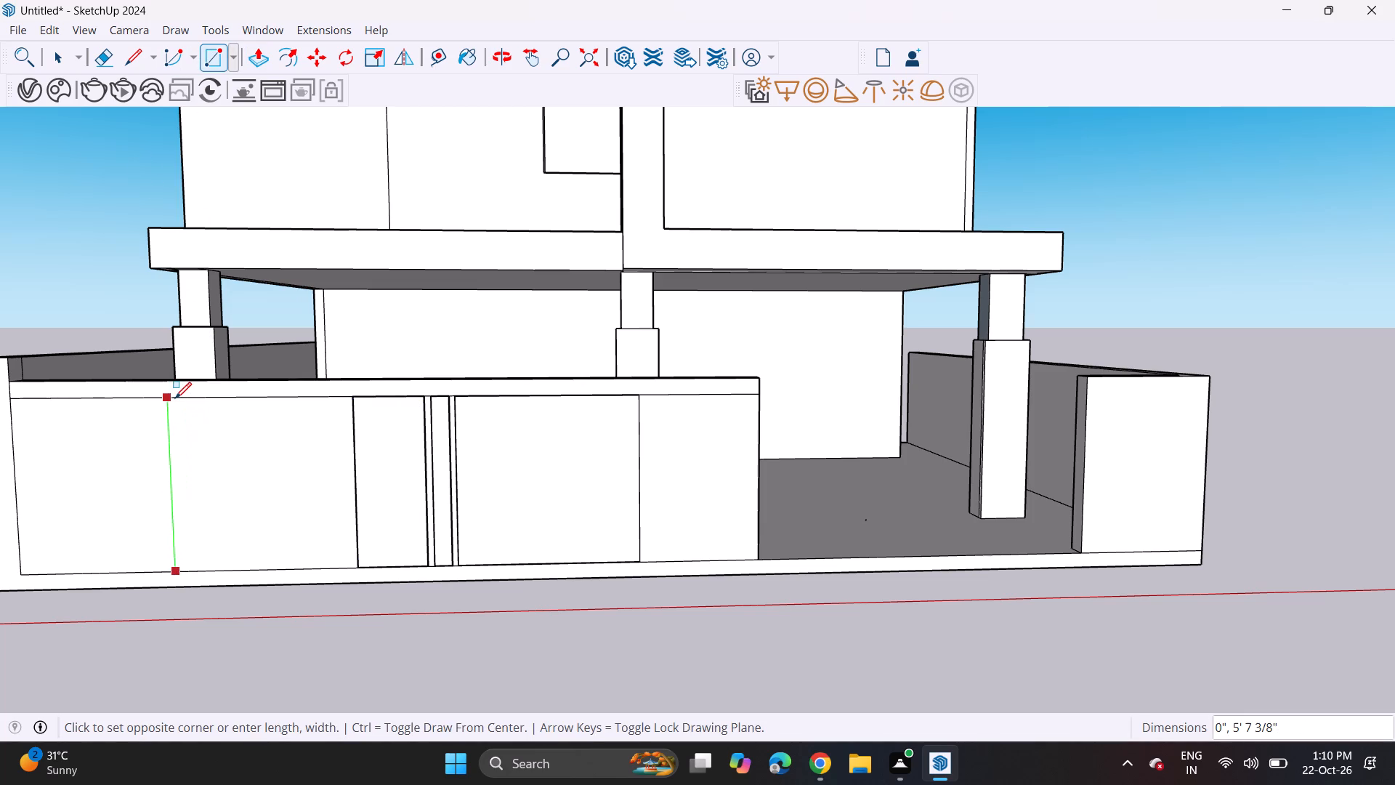
{"action": "scroll", "coordinate": [174, 398], "scroll_direction": "up", "scroll_amount": 12}
{"action": "left_click", "coordinate": [169, 392]}
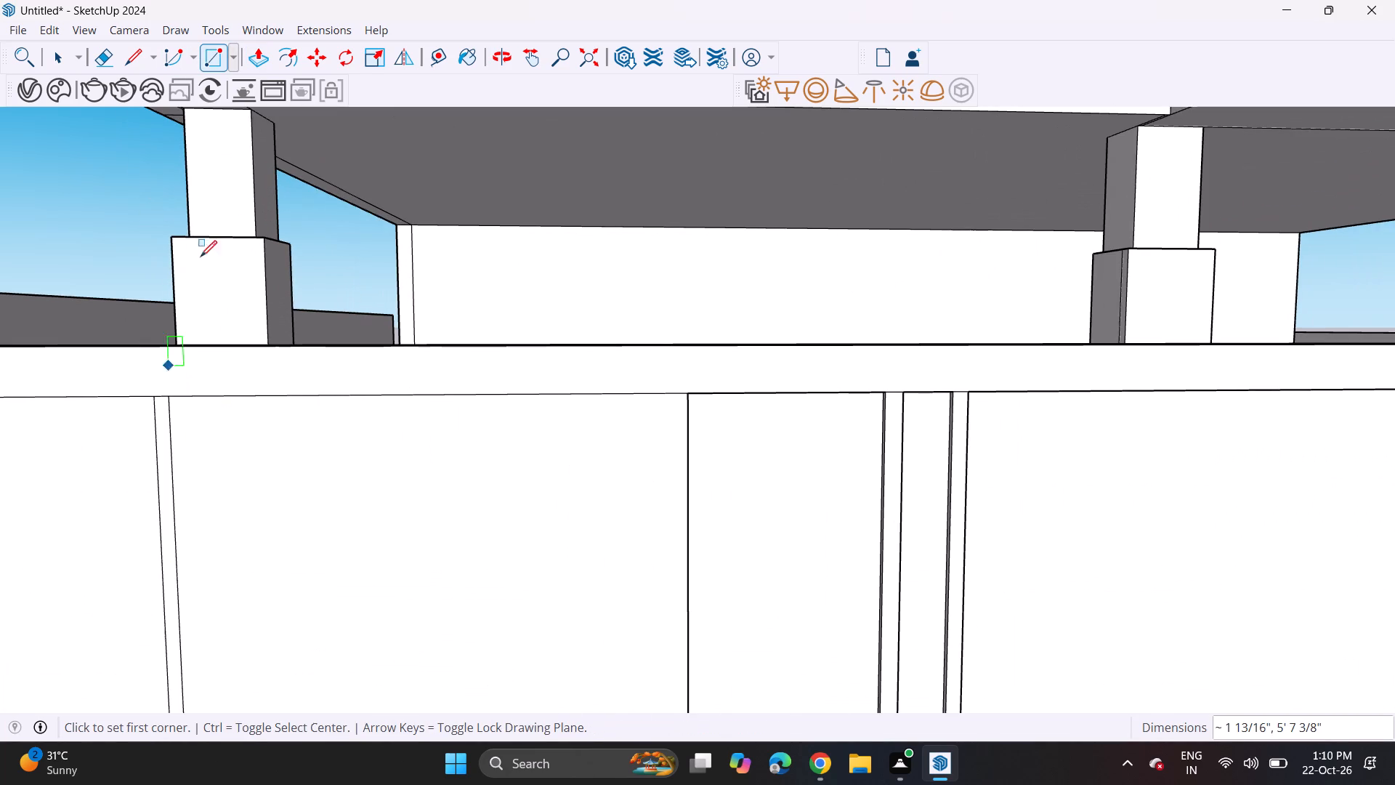
{"action": "left_click", "coordinate": [256, 56]}
{"action": "scroll", "coordinate": [206, 417], "scroll_direction": "down", "scroll_amount": 8}
{"action": "left_click", "coordinate": [190, 636]}
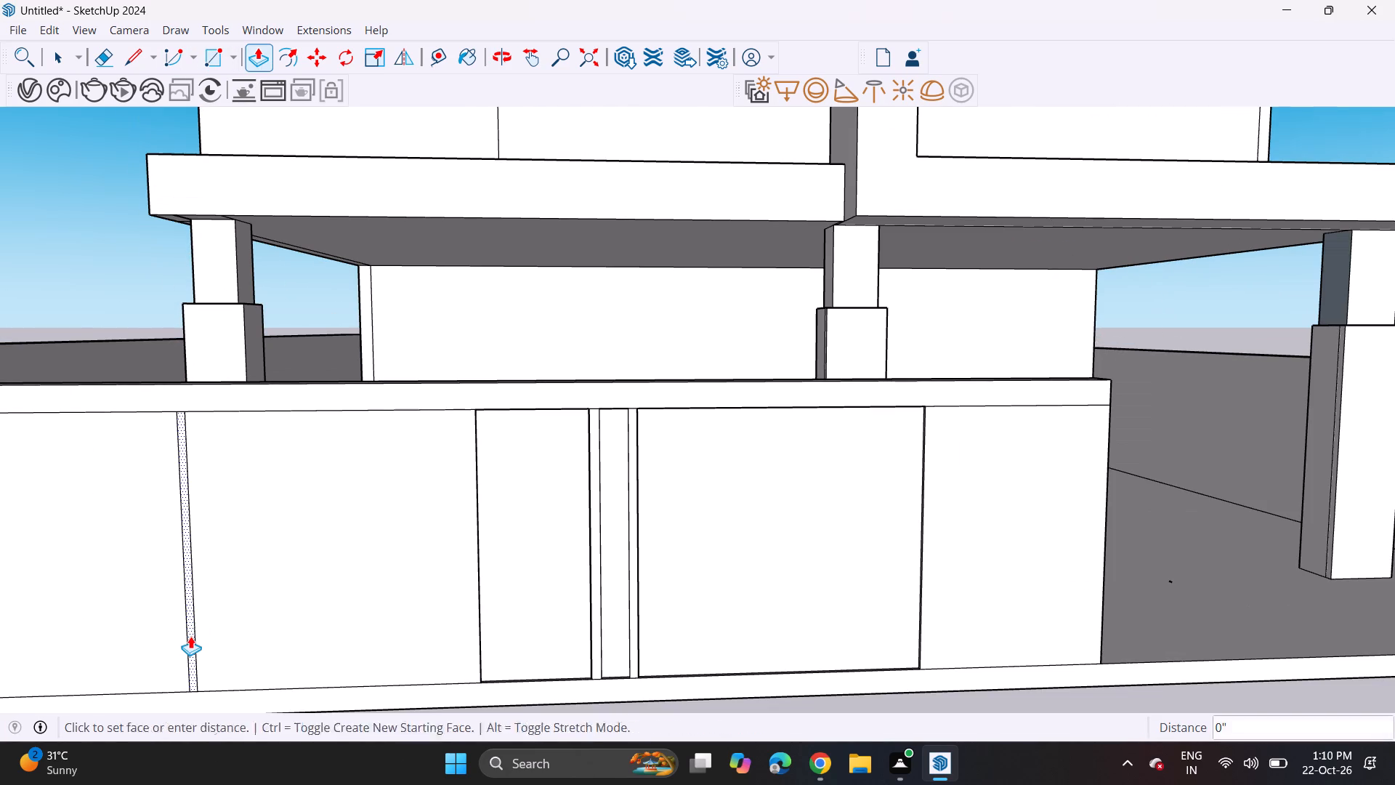
{"action": "left_click", "coordinate": [190, 636]}
{"action": "scroll", "coordinate": [232, 575], "scroll_direction": "down", "scroll_amount": 7}
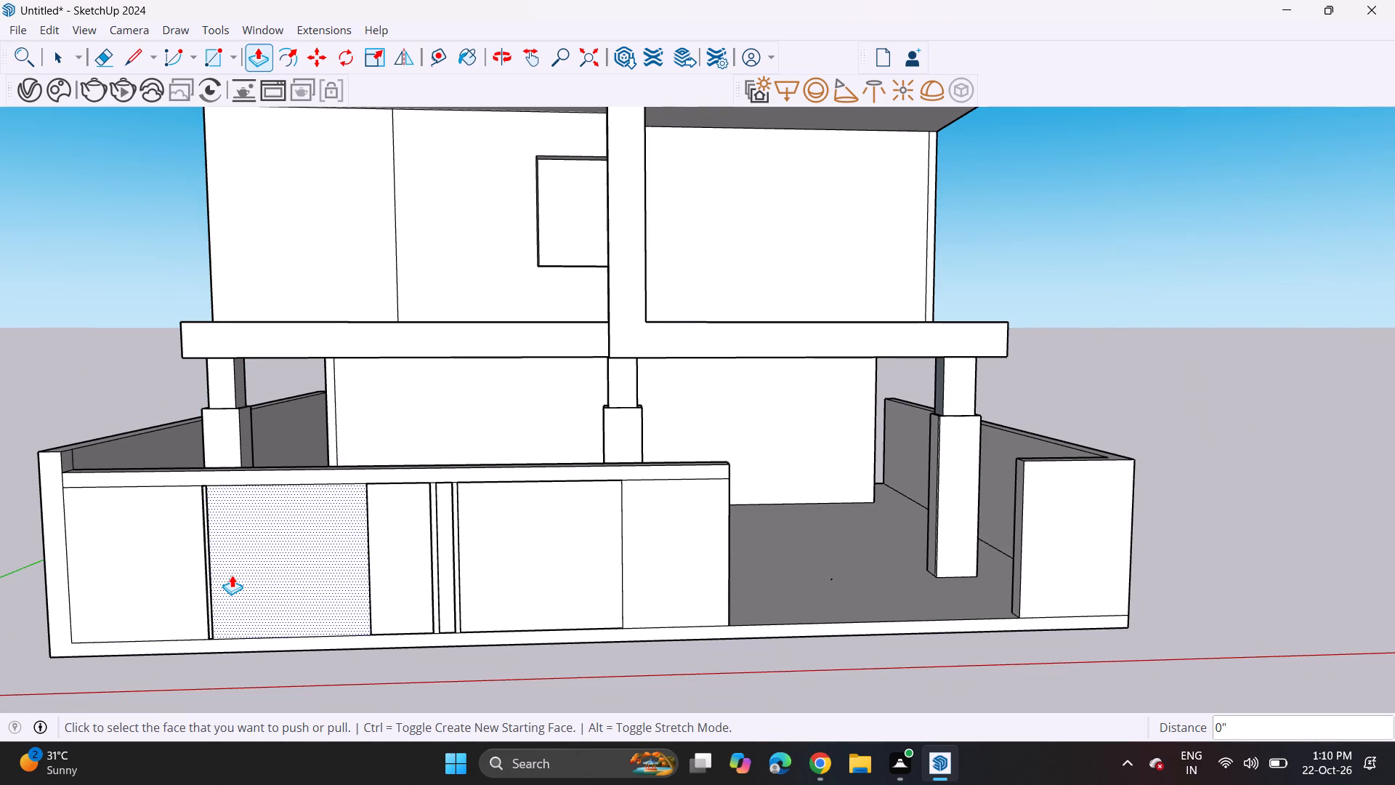
Draw a panel about 2' 4 1/4" by 5' 7 3/8" from the front wall's outer end and recess it 5 3/8".
{"action": "left_click", "coordinate": [208, 51]}
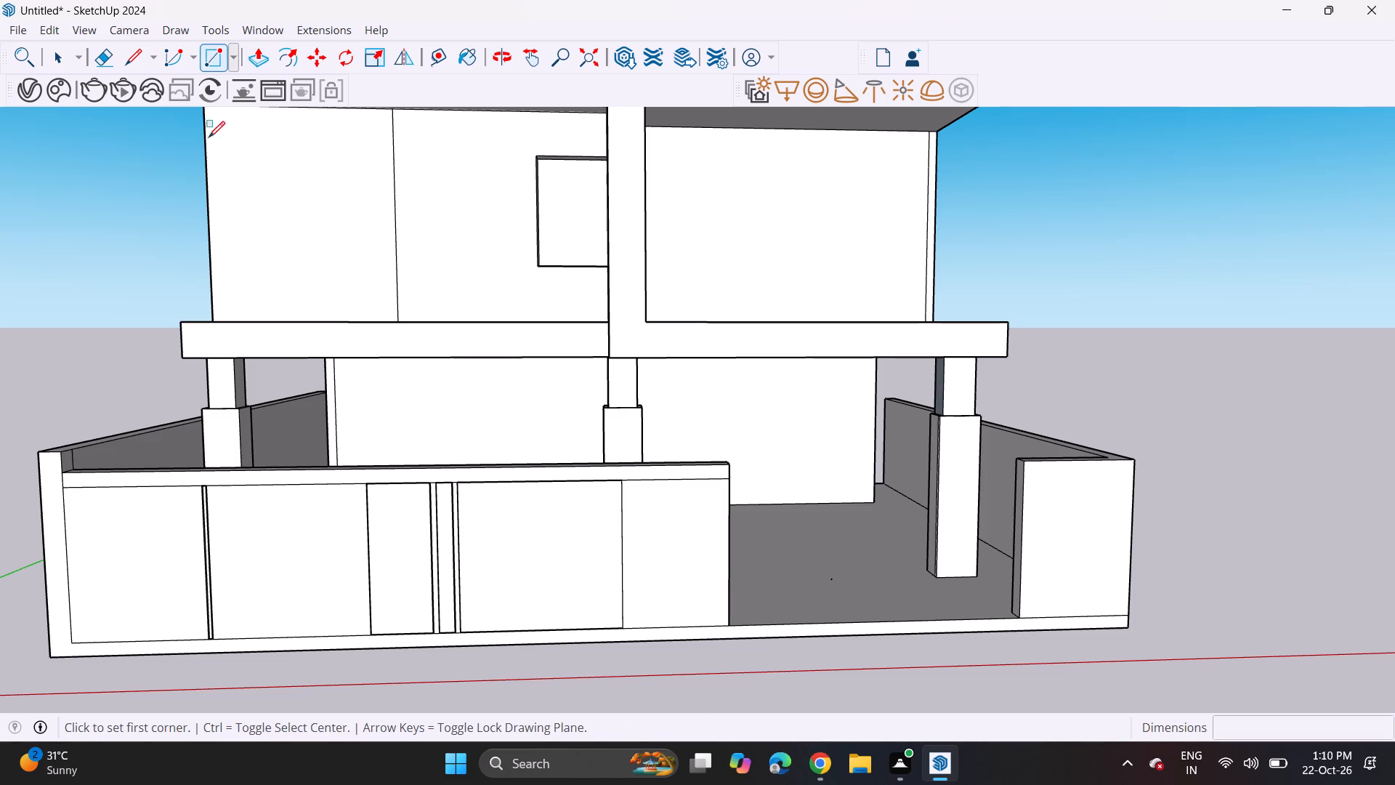
{"action": "left_click", "coordinate": [78, 648]}
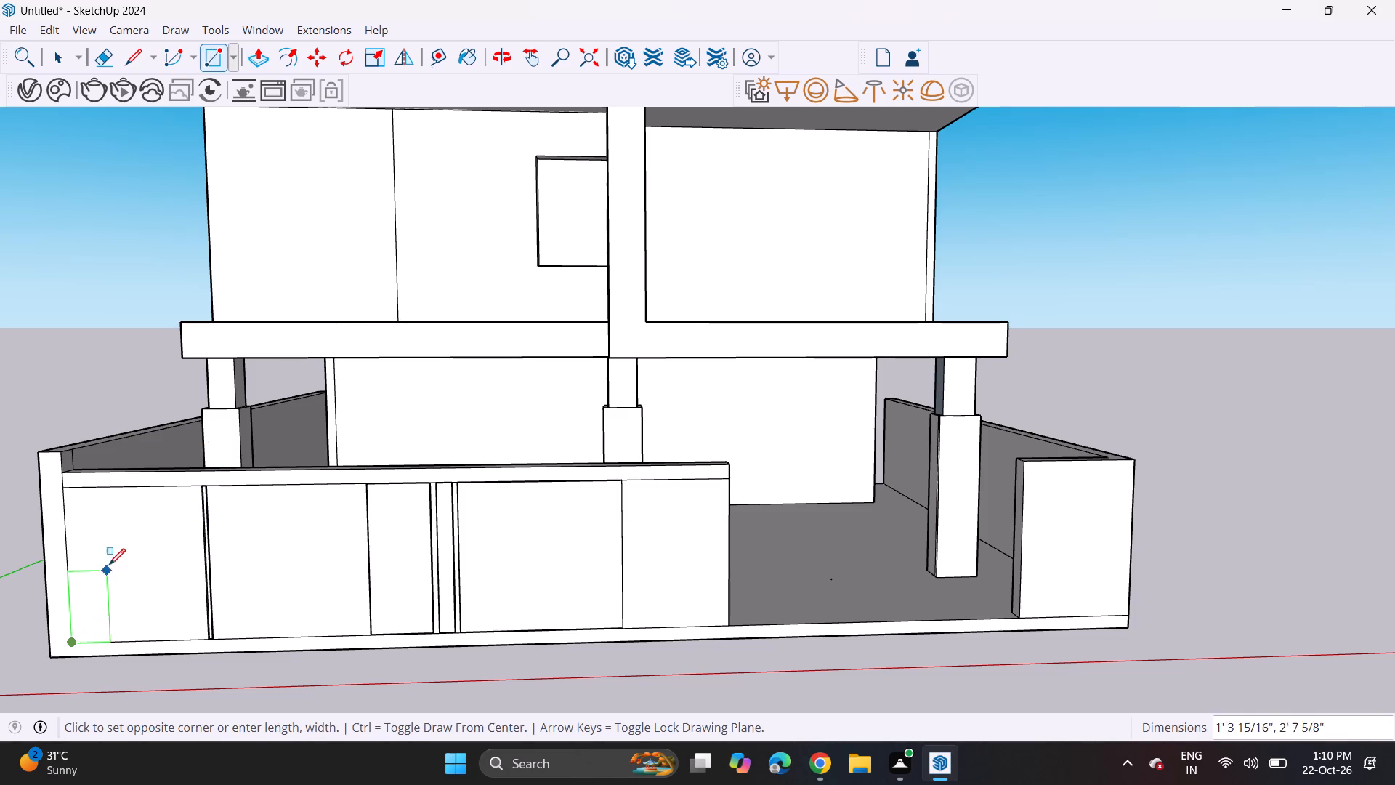
{"action": "left_click", "coordinate": [124, 484]}
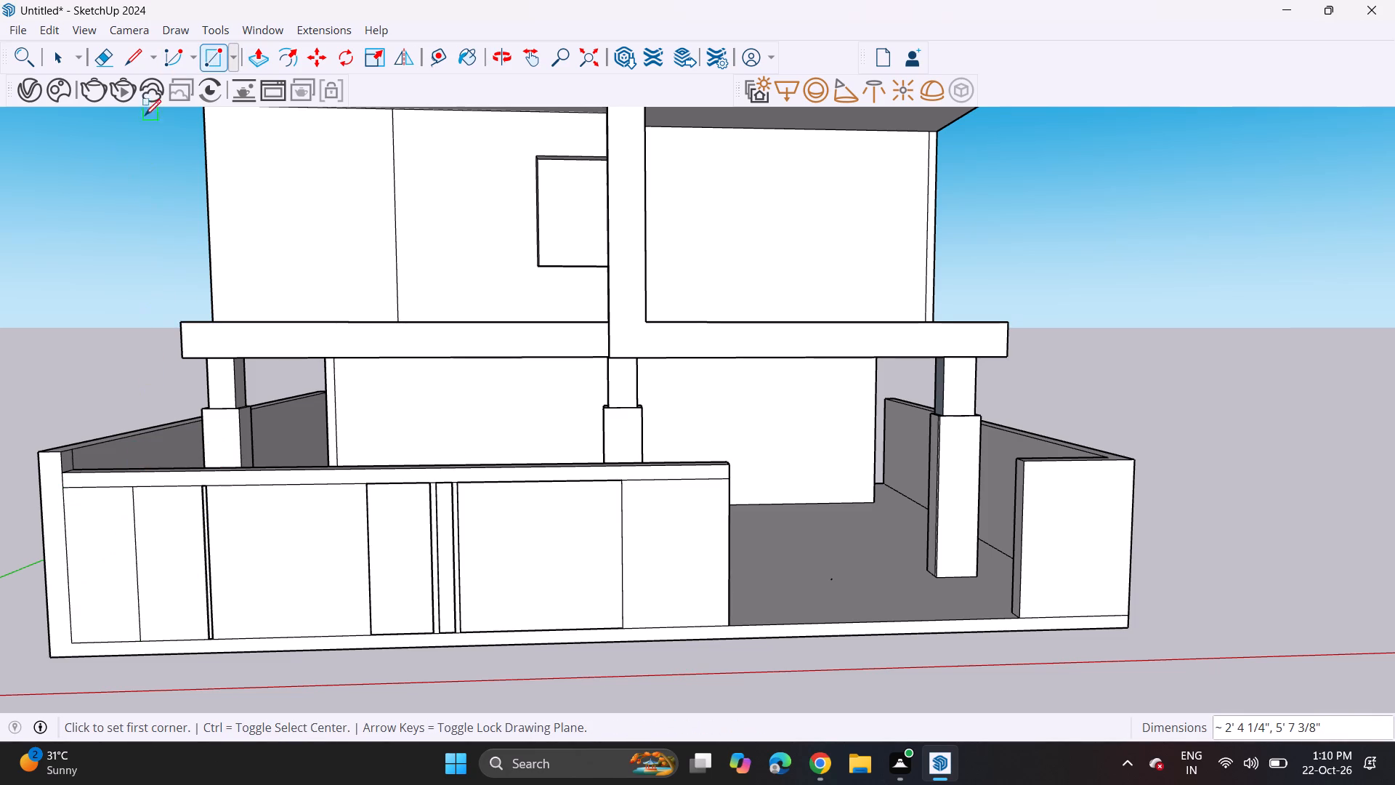
{"action": "left_click", "coordinate": [253, 55]}
{"action": "middle_click_drag", "start_coordinate": [190, 386], "coordinate": [179, 431]}
{"action": "scroll", "coordinate": [145, 541], "scroll_direction": "up", "scroll_amount": 2}
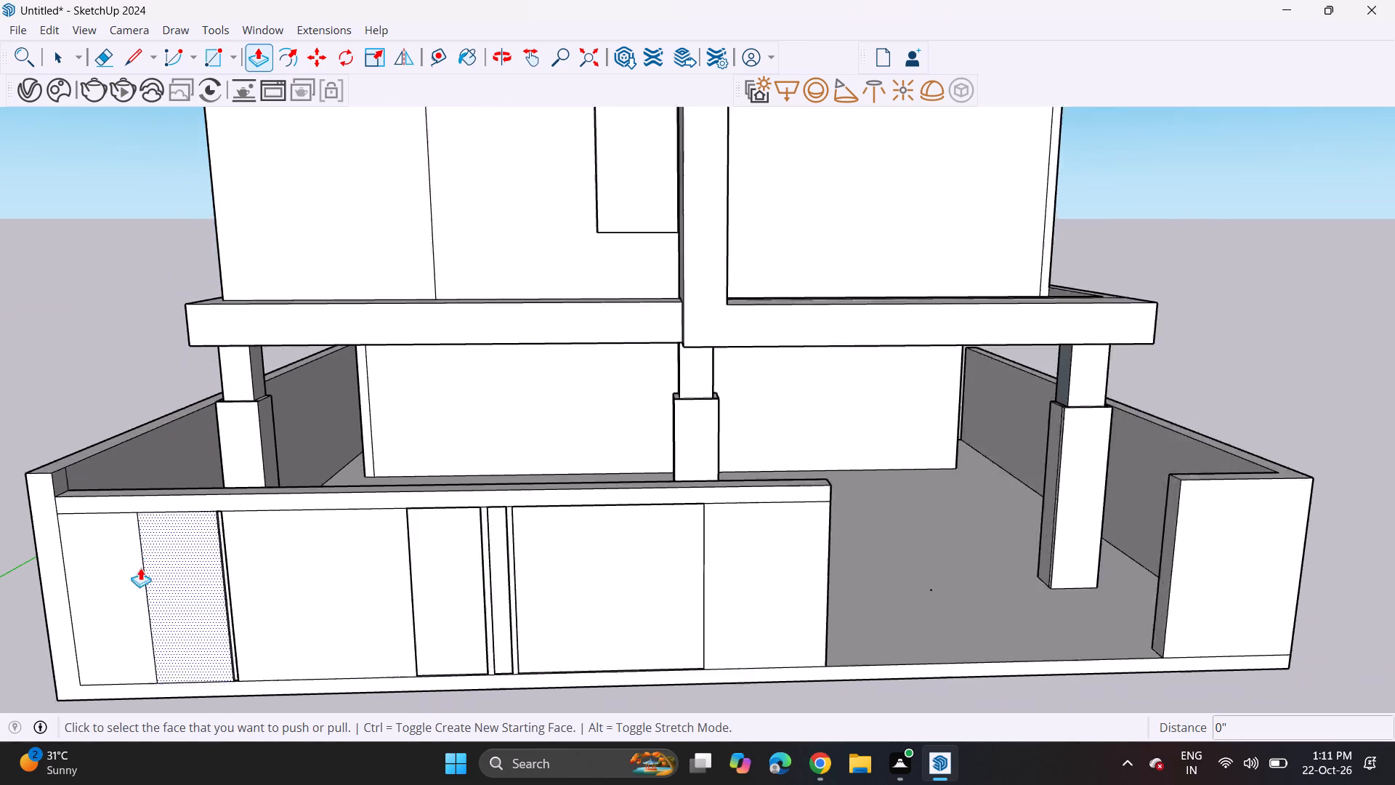
{"action": "scroll", "coordinate": [140, 568], "scroll_direction": "up", "scroll_amount": 3}
{"action": "left_click", "coordinate": [122, 605]}
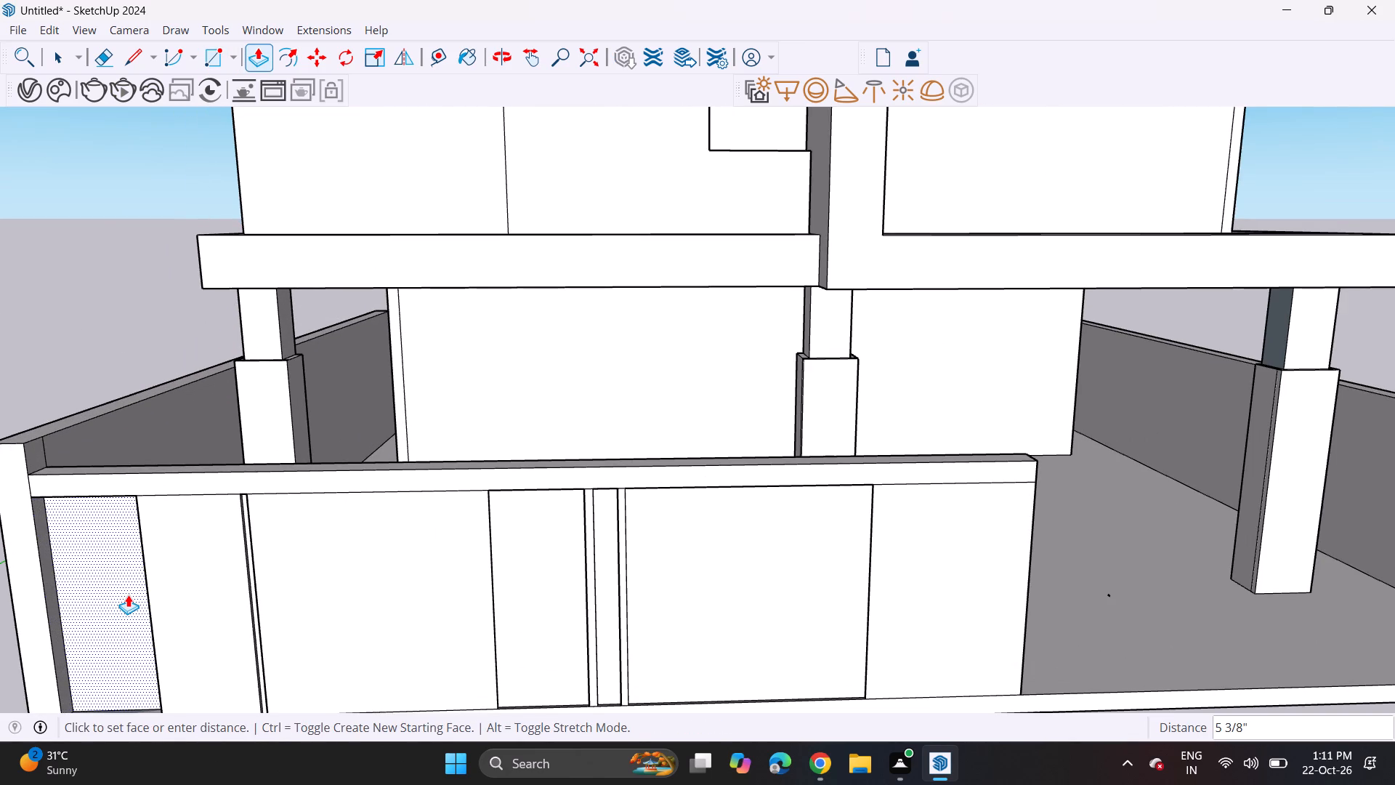
{"action": "left_click", "coordinate": [128, 595]}
{"action": "scroll", "coordinate": [159, 550], "scroll_direction": "down", "scroll_amount": 8}
{"action": "scroll", "coordinate": [237, 563], "scroll_direction": "up", "scroll_amount": 1}
{"action": "middle_click_drag", "start_coordinate": [239, 553], "coordinate": [262, 467]}
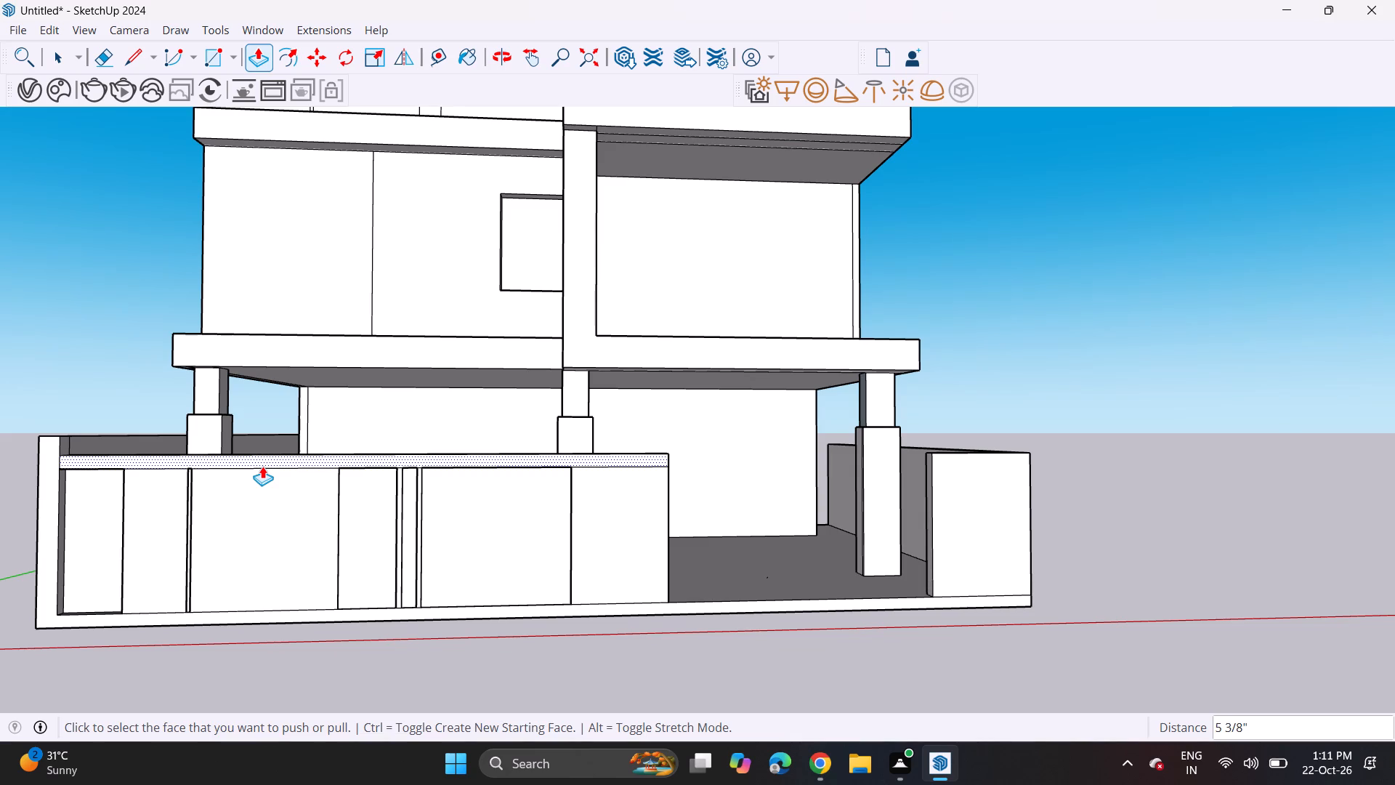
Examine the building's full front elevation together with the panelled boundary wall.
{"action": "scroll", "coordinate": [262, 466], "scroll_direction": "down", "scroll_amount": 10}
{"action": "middle_click_drag", "start_coordinate": [263, 474], "coordinate": [238, 542]}
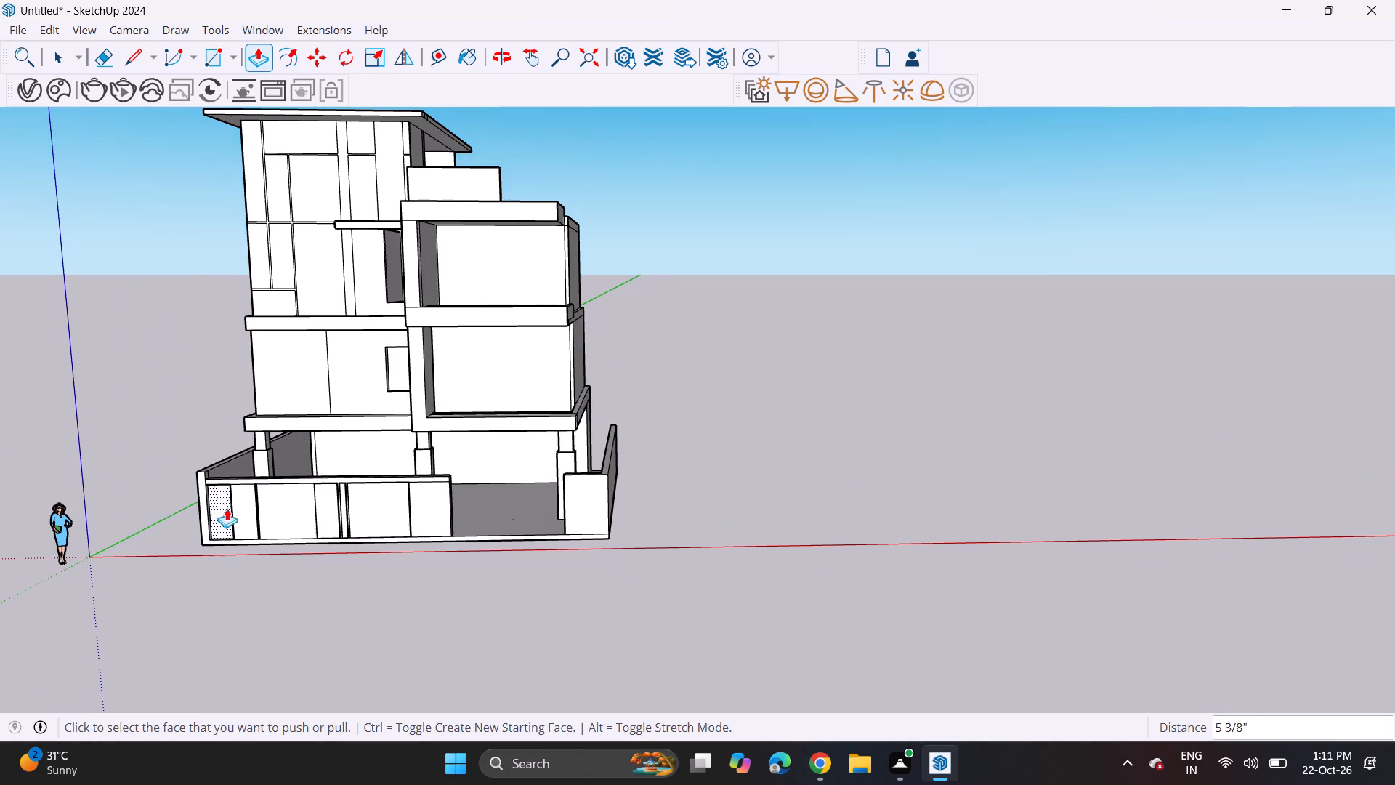
{"action": "middle_click_drag", "start_coordinate": [240, 467], "coordinate": [420, 509]}
{"action": "middle_click_drag", "start_coordinate": [430, 503], "coordinate": [439, 403]}
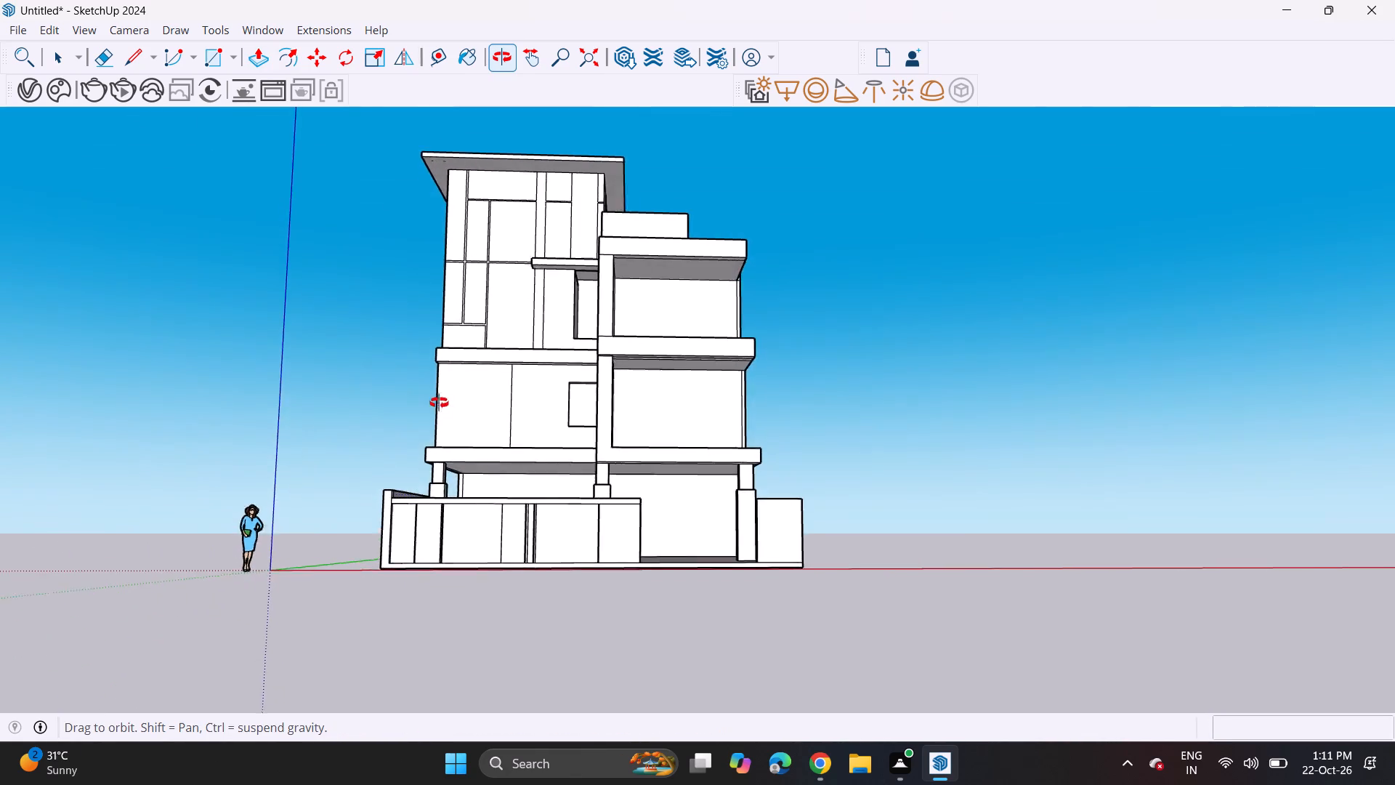
{"action": "middle_click_drag", "start_coordinate": [439, 403], "coordinate": [432, 416]}
{"action": "middle_click_drag", "start_coordinate": [437, 398], "coordinate": [448, 455]}
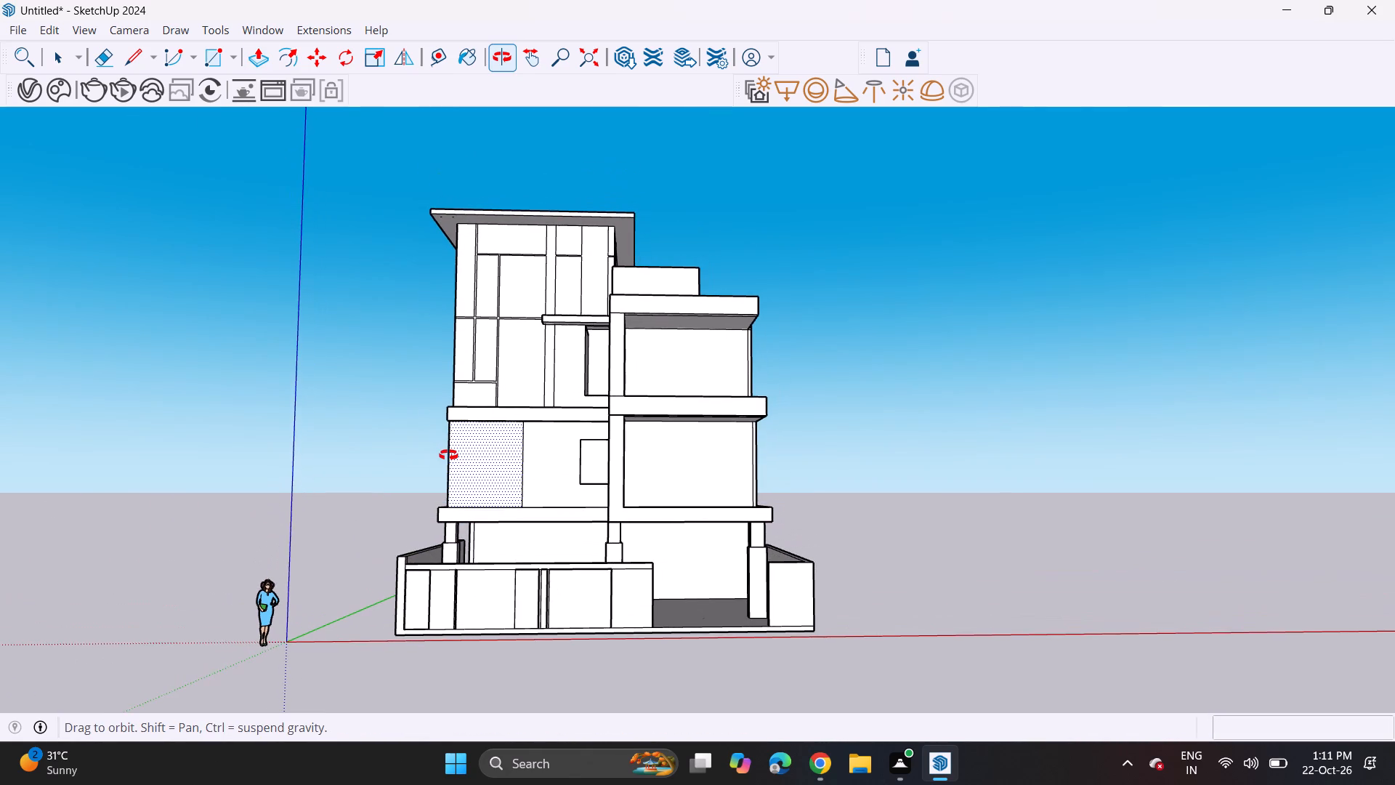
{"action": "middle_click_drag", "start_coordinate": [448, 455], "coordinate": [436, 453]}
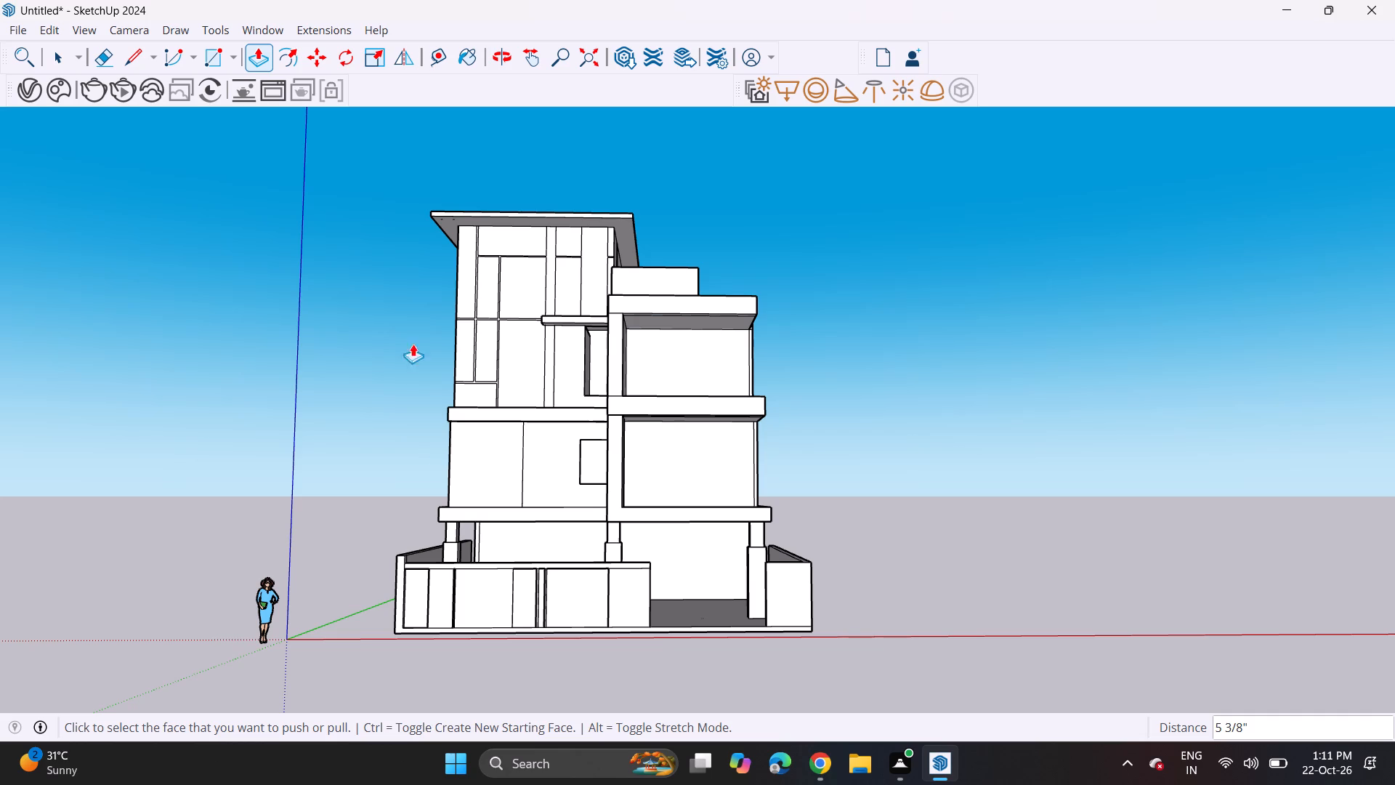
Draw a window rectangle about 4' by 5' 8" and a door rectangle 5' 1" by 7' 9 1/2" on the lower balcony's back wall.
{"action": "left_click", "coordinate": [209, 64]}
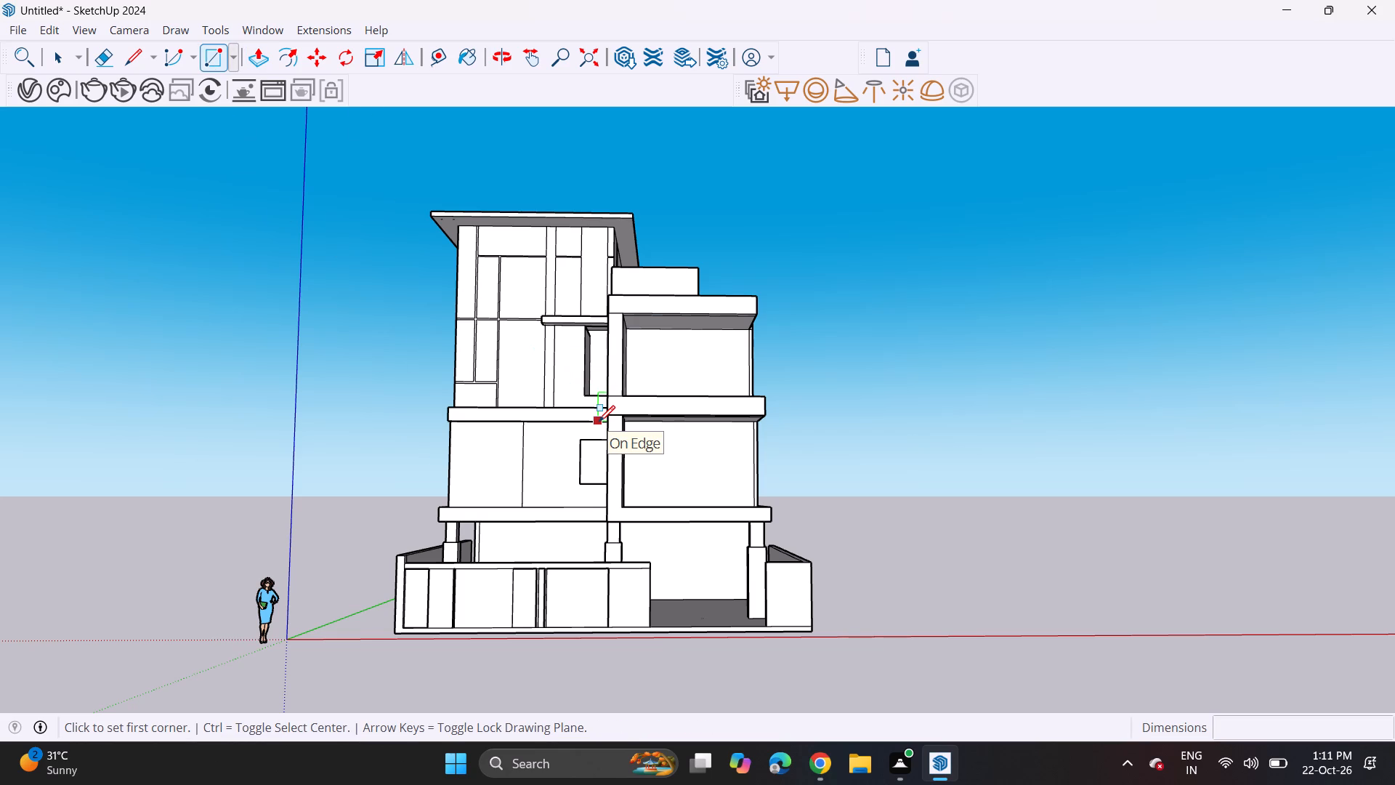
{"action": "middle_click_drag", "start_coordinate": [666, 501], "coordinate": [652, 542]}
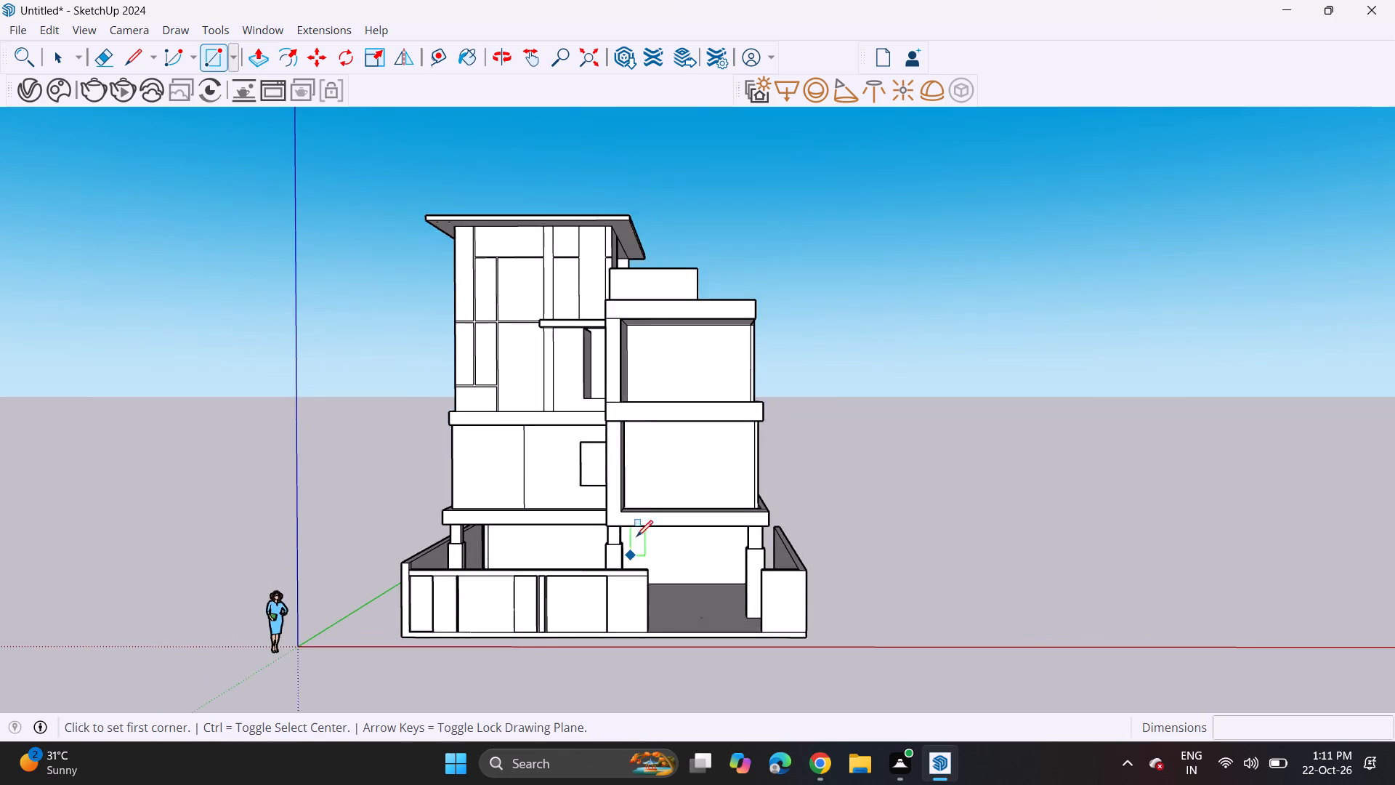
{"action": "scroll", "coordinate": [650, 473], "scroll_direction": "up", "scroll_amount": 11}
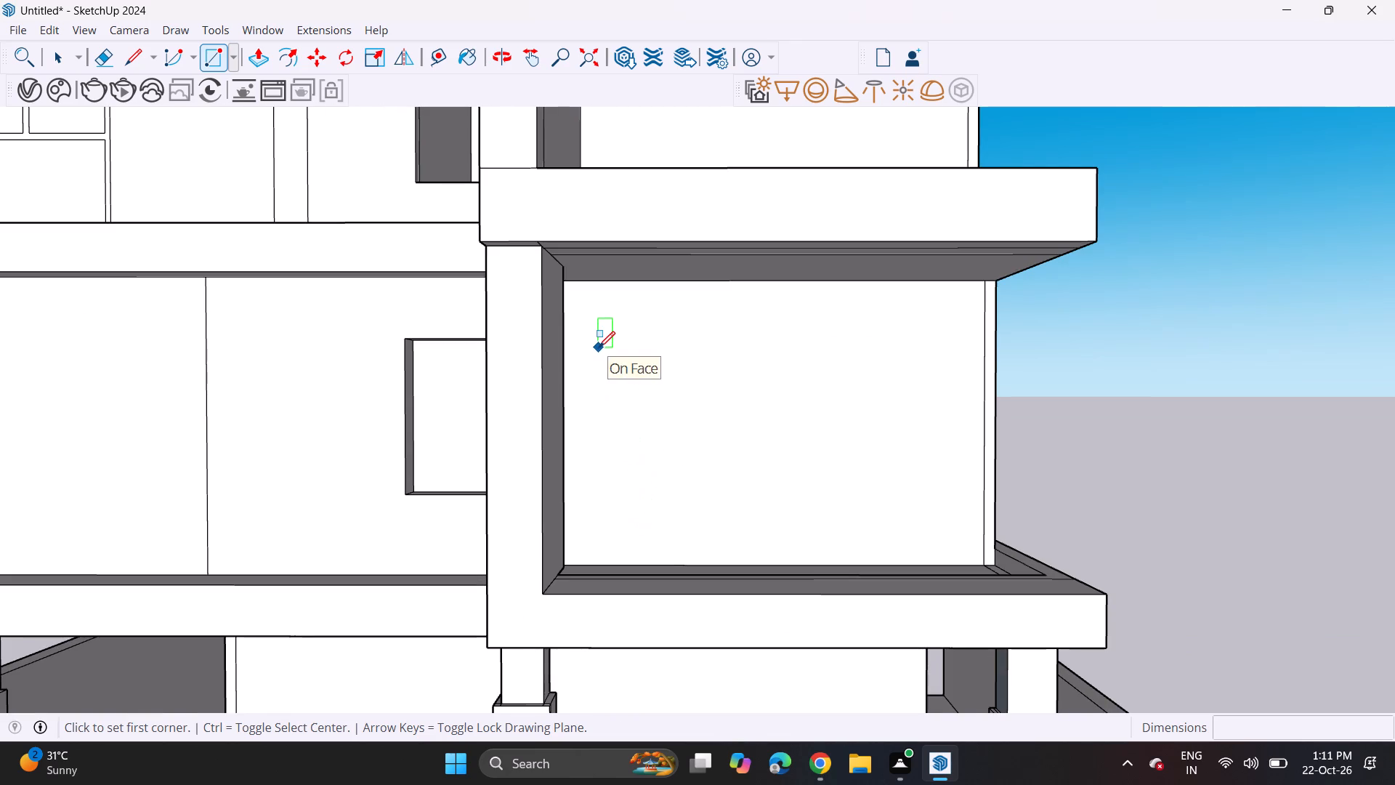
{"action": "left_click", "coordinate": [607, 348]}
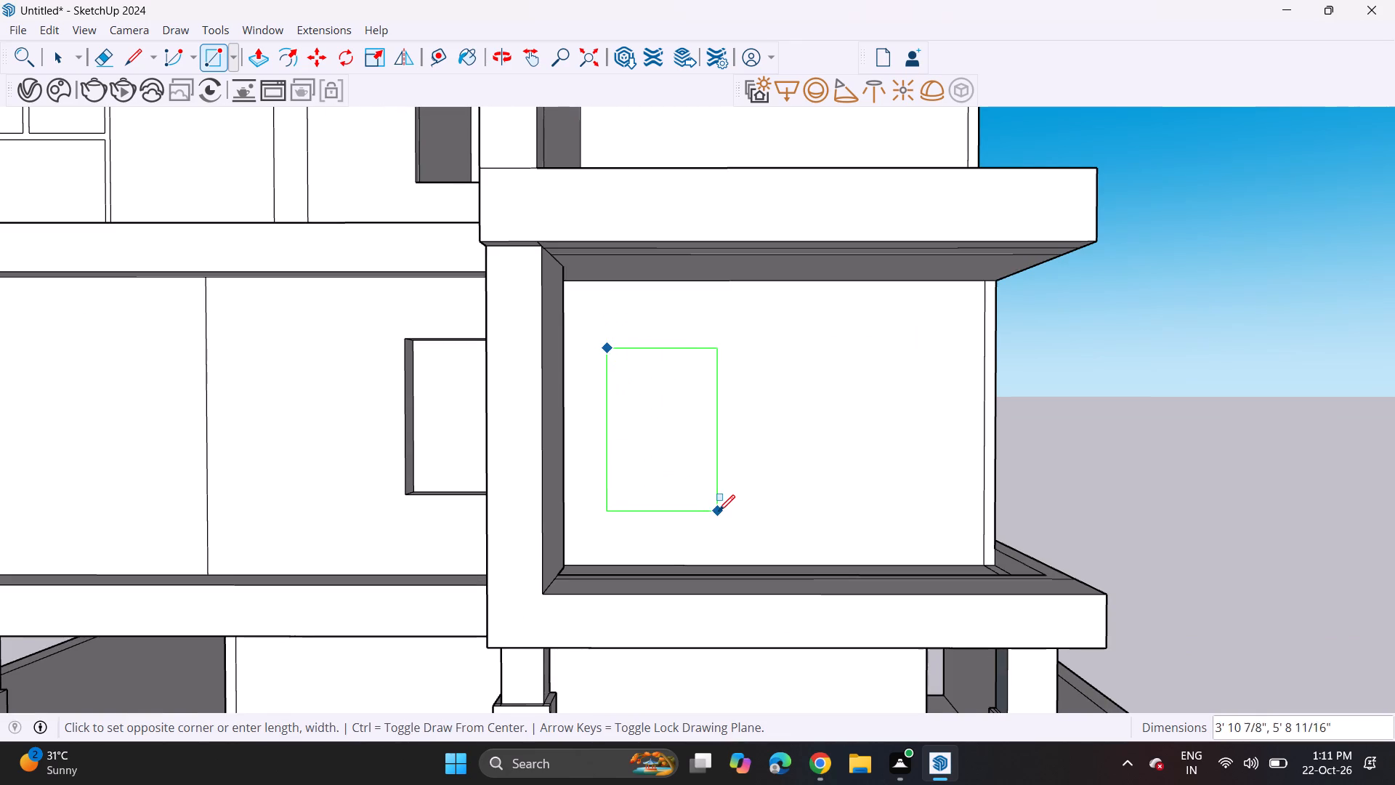
{"action": "left_click", "coordinate": [722, 509]}
{"action": "left_click", "coordinate": [812, 565]}
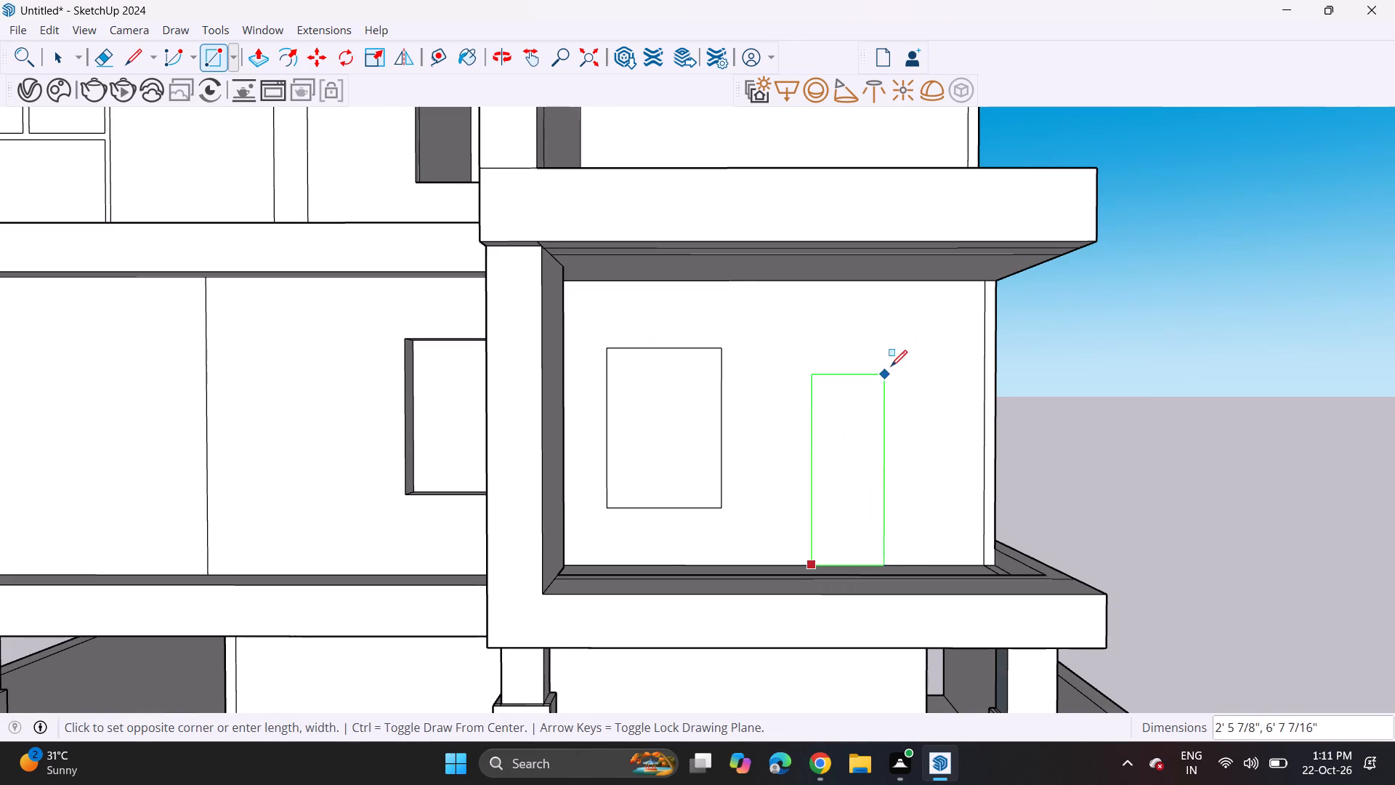
{"action": "left_click", "coordinate": [958, 344]}
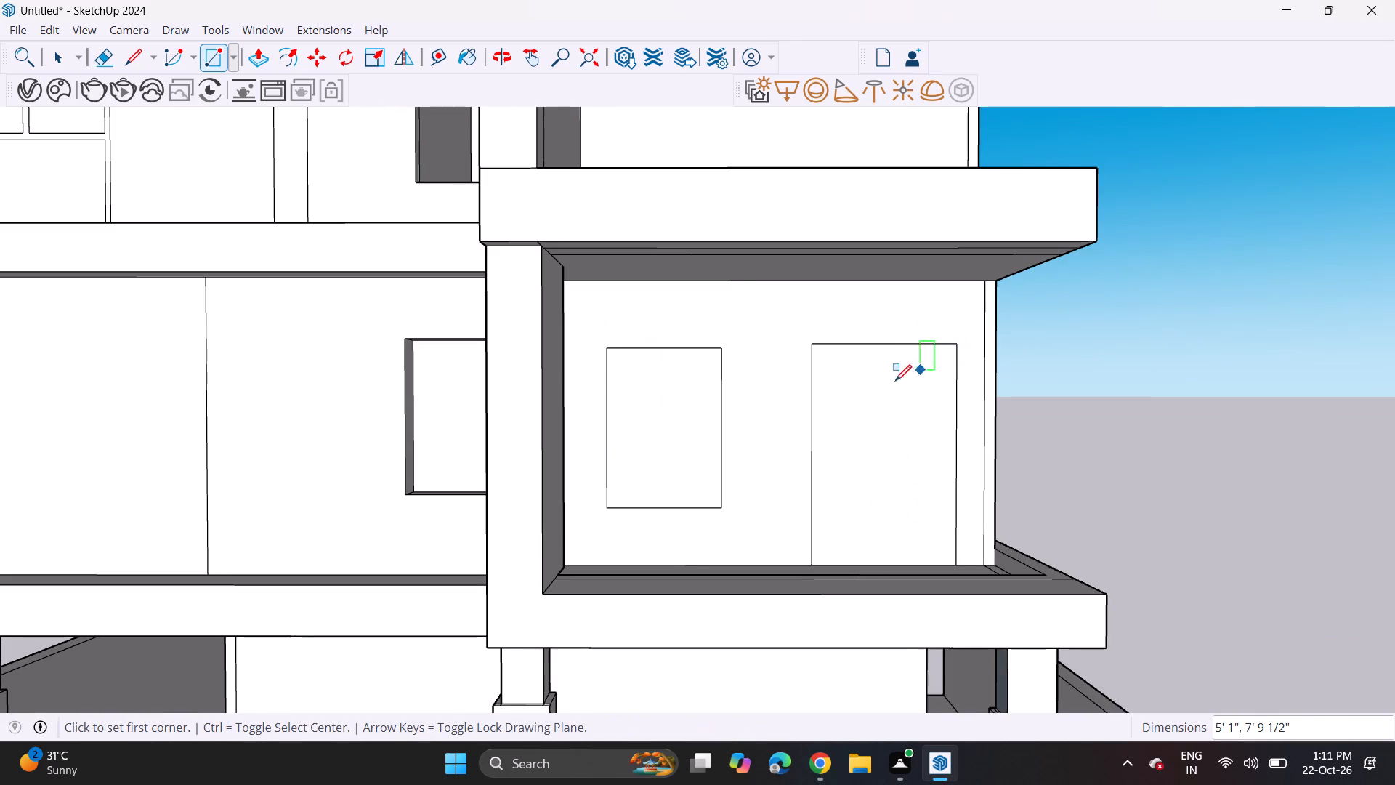
Push the window and door rectangles into the lower balcony's back wall by the same small depth.
{"action": "scroll", "coordinate": [843, 403], "scroll_direction": "down", "scroll_amount": 12}
{"action": "middle_click_drag", "start_coordinate": [800, 397], "coordinate": [677, 440], "text": "shift"}
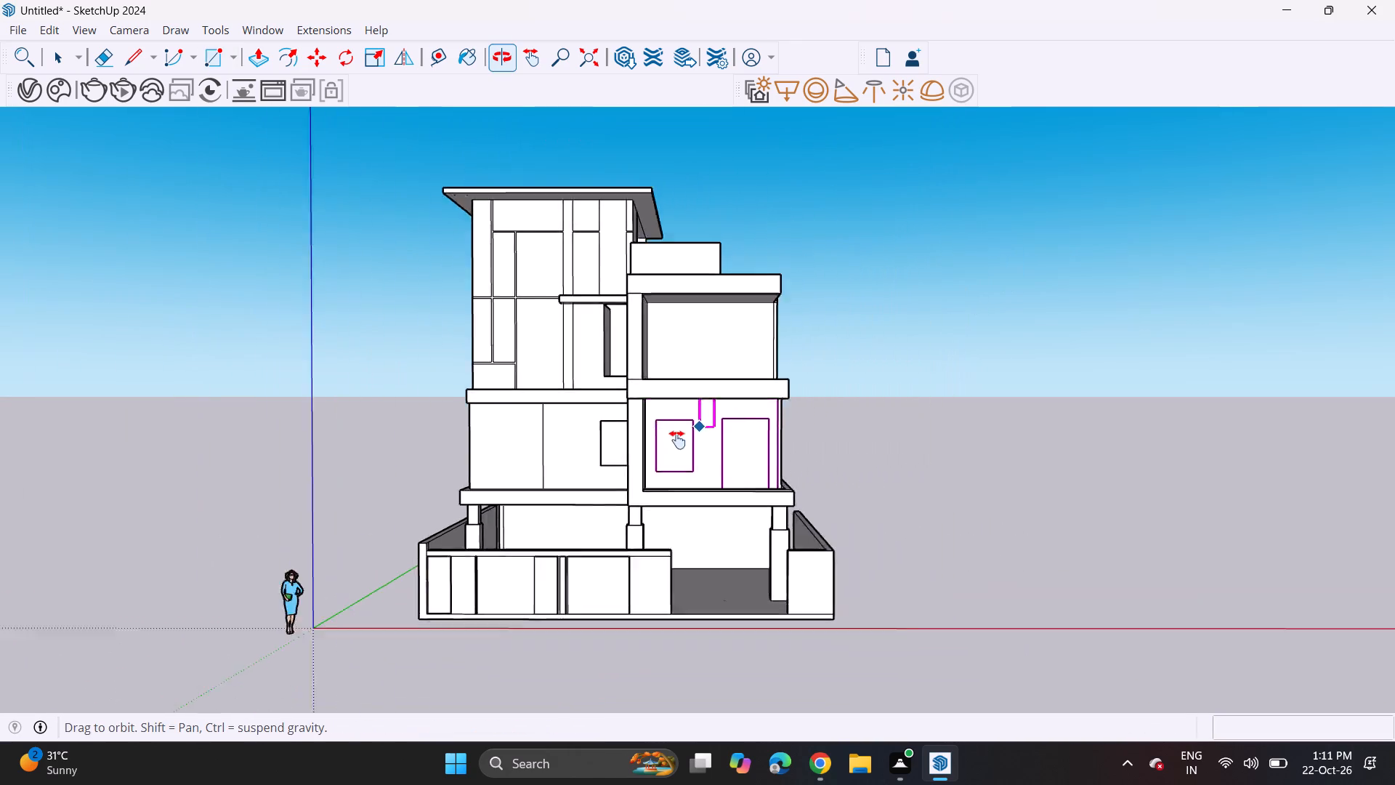
{"action": "middle_click_drag", "start_coordinate": [677, 440], "coordinate": [628, 472], "text": "shift"}
{"action": "middle_click_drag", "start_coordinate": [607, 508], "coordinate": [500, 571]}
{"action": "scroll", "coordinate": [486, 582], "scroll_direction": "up", "scroll_amount": 1}
{"action": "key", "text": "p"}
{"action": "scroll", "coordinate": [606, 477], "scroll_direction": "up", "scroll_amount": 3}
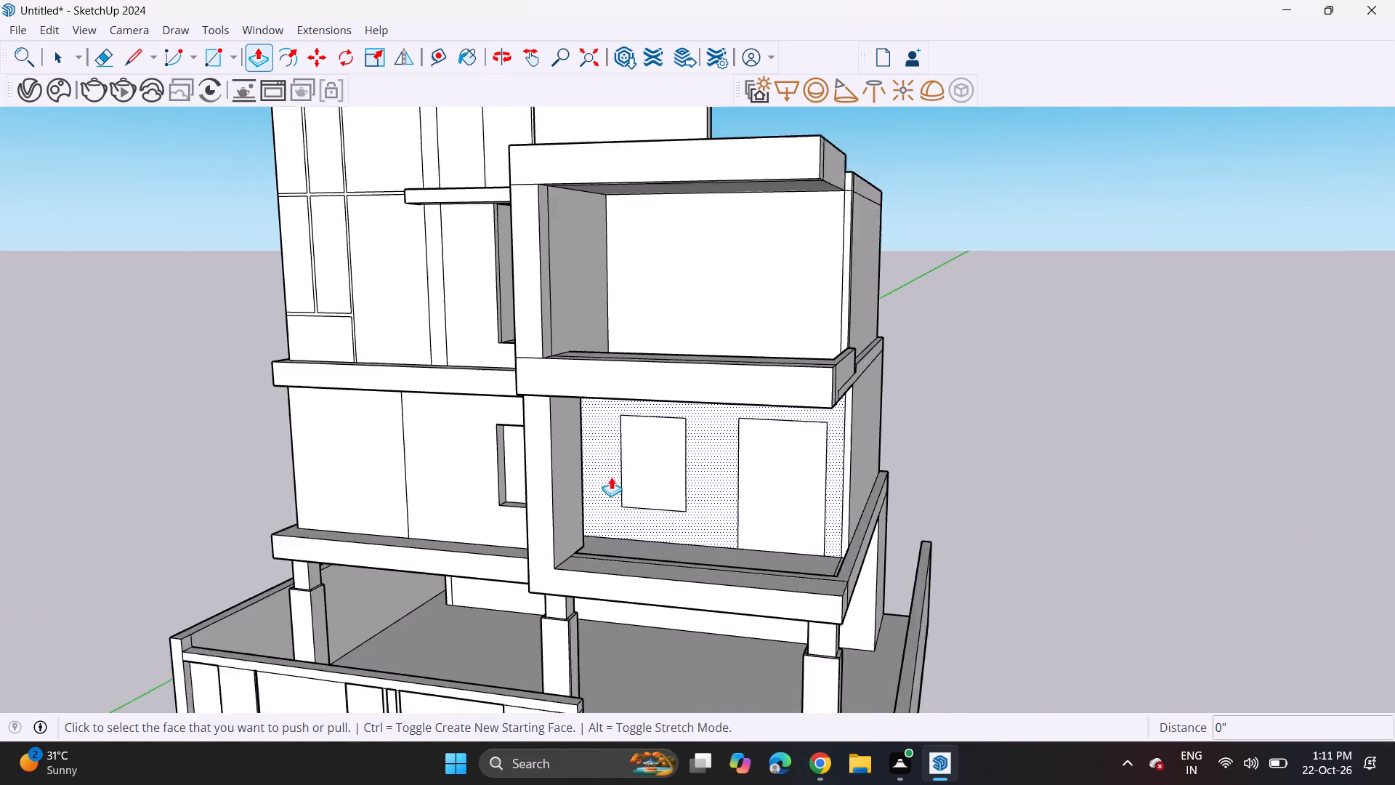
{"action": "scroll", "coordinate": [611, 477], "scroll_direction": "up", "scroll_amount": 3}
{"action": "left_click", "coordinate": [643, 495]}
{"action": "left_click", "coordinate": [658, 477]}
{"action": "double_click", "coordinate": [771, 541]}
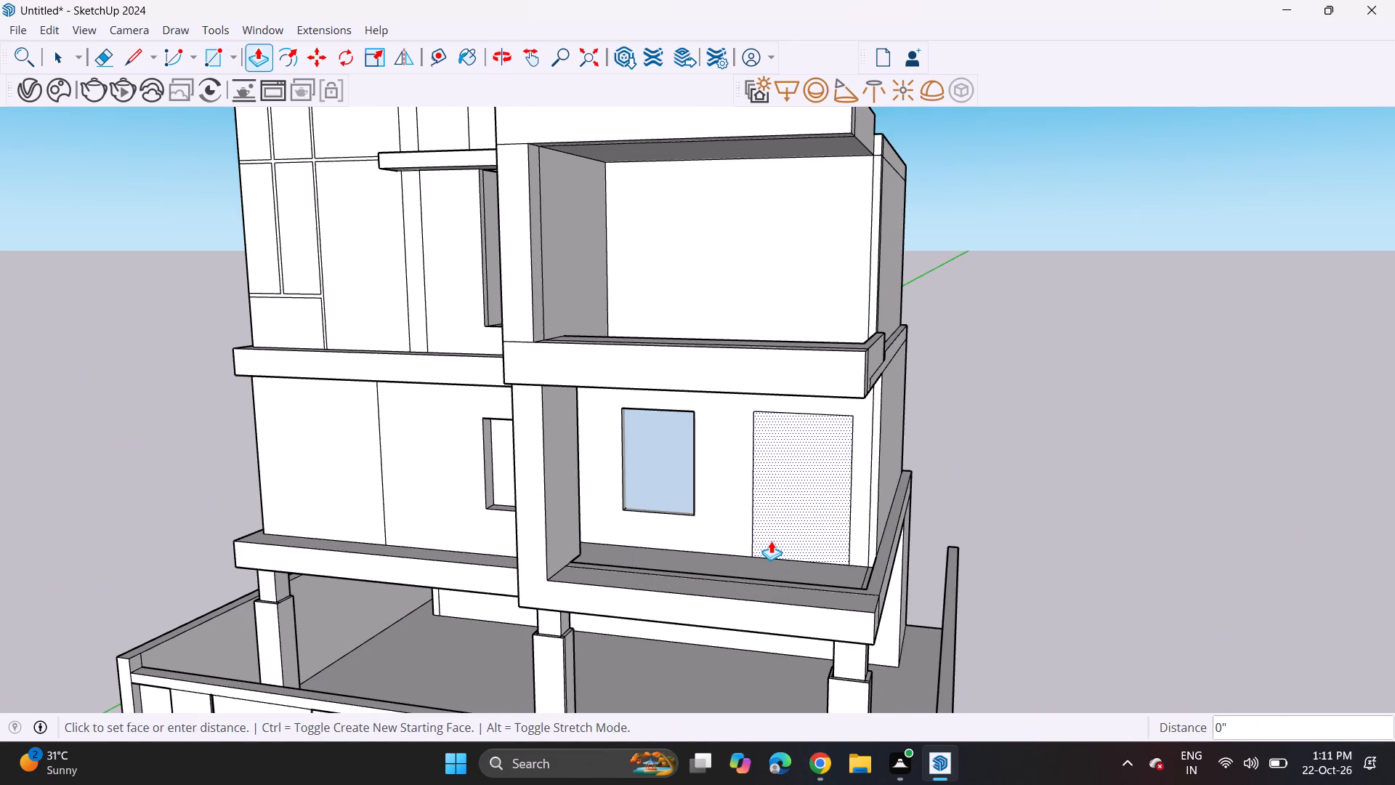
{"action": "middle_click_drag", "start_coordinate": [732, 523], "coordinate": [863, 462]}
{"action": "scroll", "coordinate": [705, 537], "scroll_direction": "up", "scroll_amount": 1}
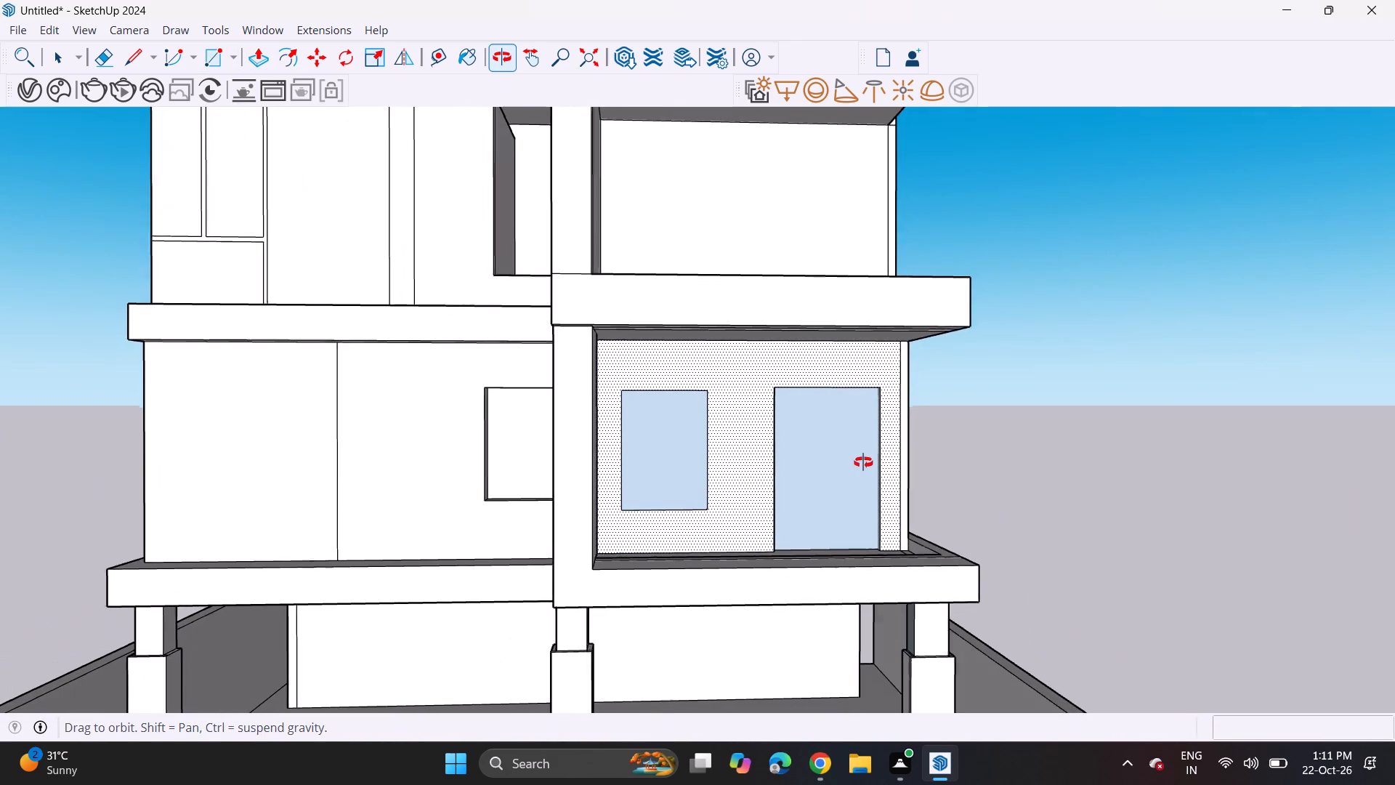
{"action": "middle_click_drag", "start_coordinate": [863, 462], "coordinate": [860, 462]}
Extend the upper balcony slab's side face outward about 7 5/8" to match the slab below, then its adjoining parapet-end and rear side faces equally.
{"action": "scroll", "coordinate": [838, 477], "scroll_direction": "down", "scroll_amount": 7}
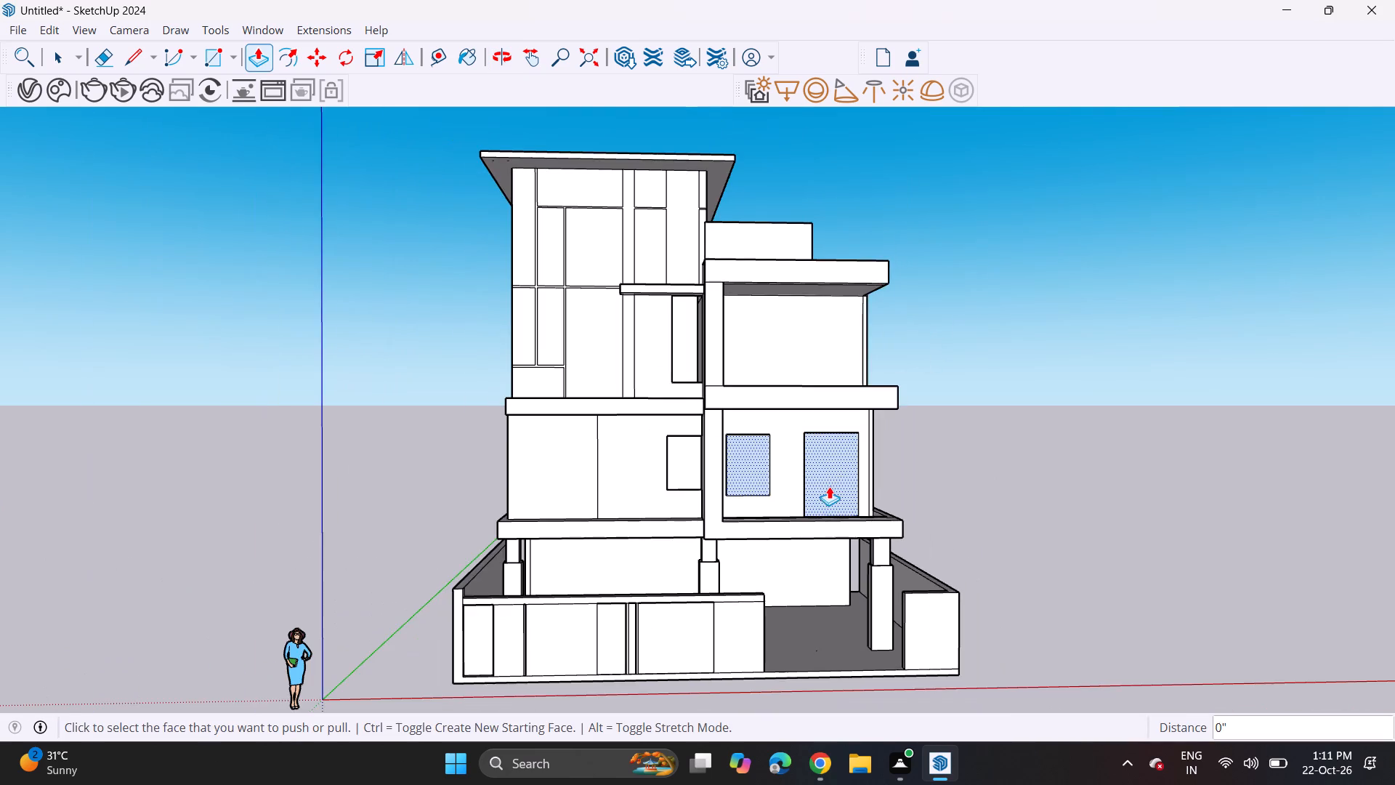
{"action": "middle_click_drag", "start_coordinate": [813, 485], "coordinate": [594, 524]}
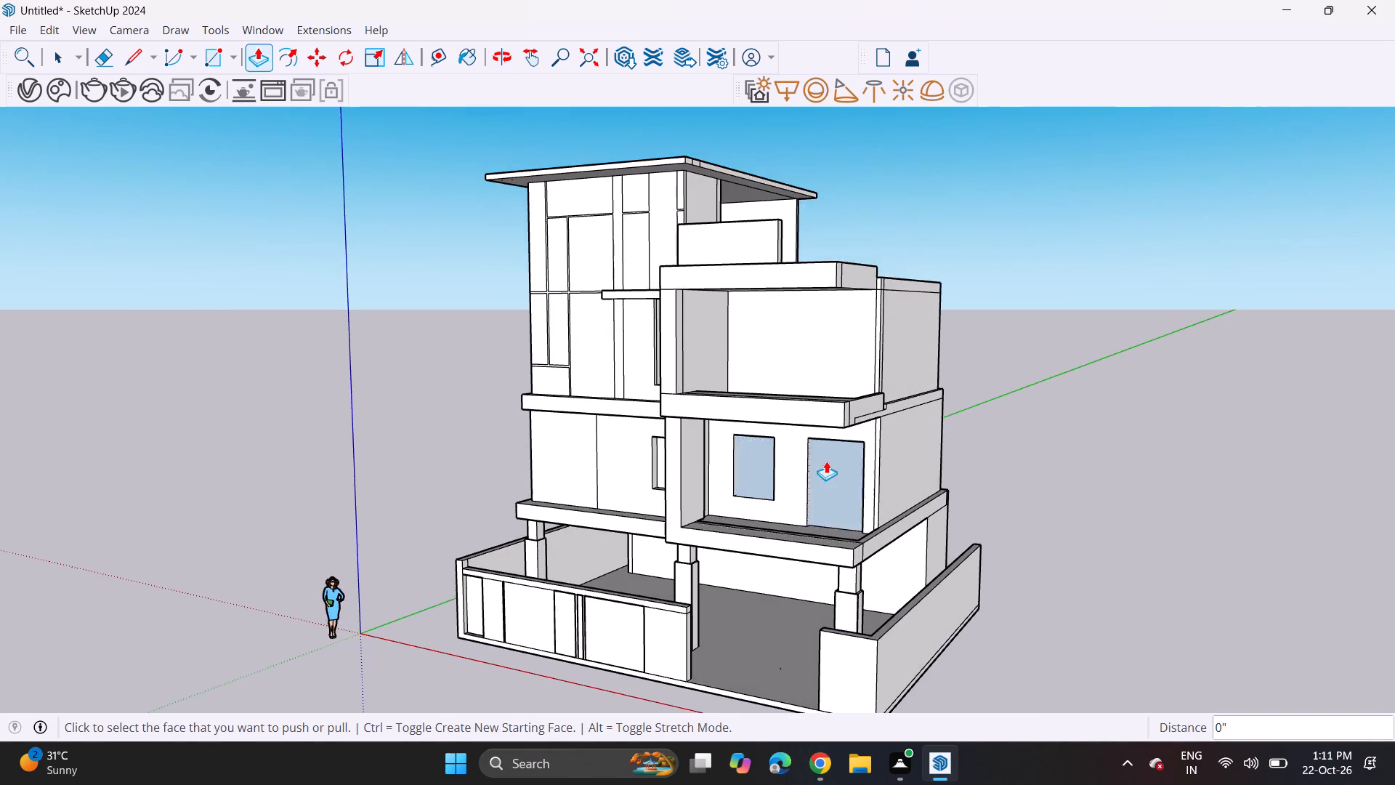
{"action": "scroll", "coordinate": [865, 452], "scroll_direction": "up", "scroll_amount": 5}
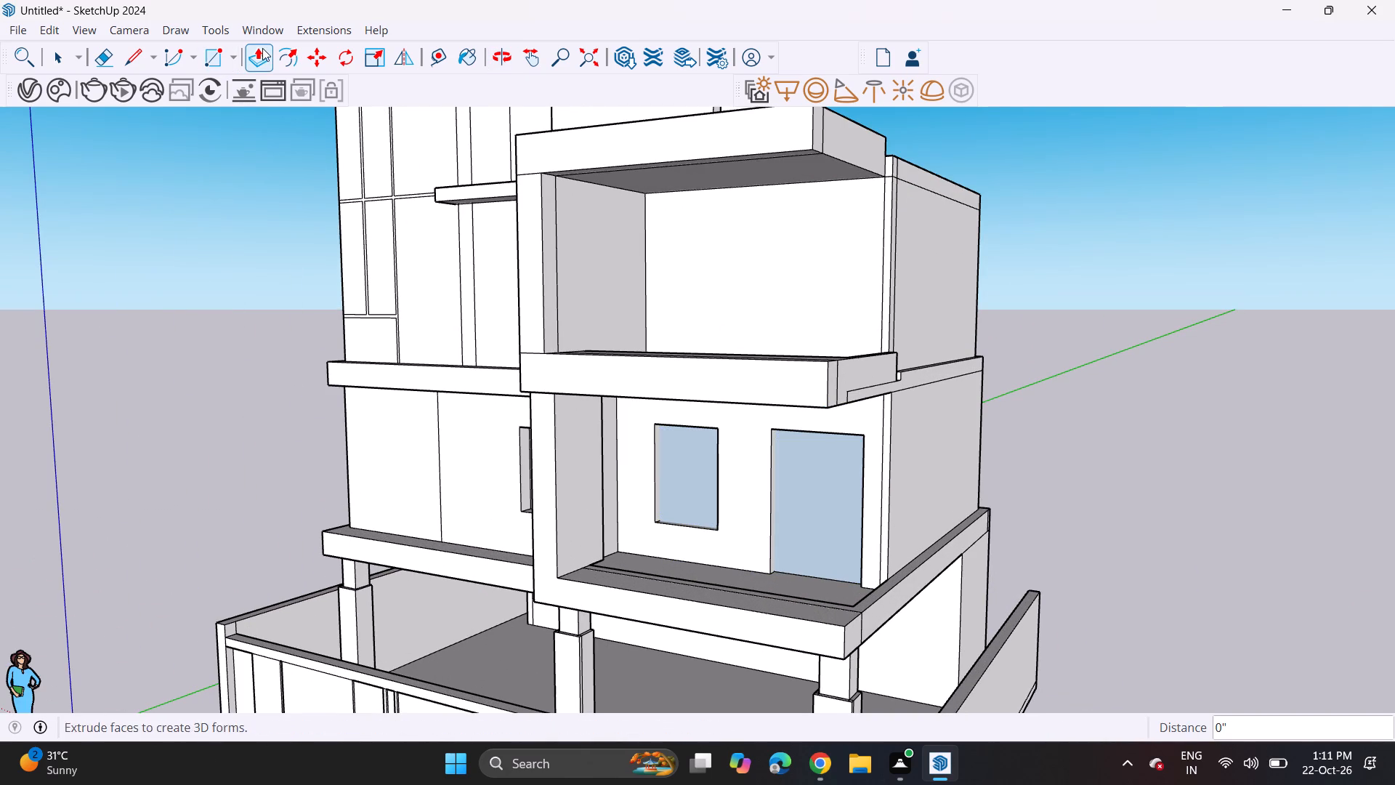
{"action": "left_click", "coordinate": [259, 55]}
{"action": "left_click", "coordinate": [854, 374]}
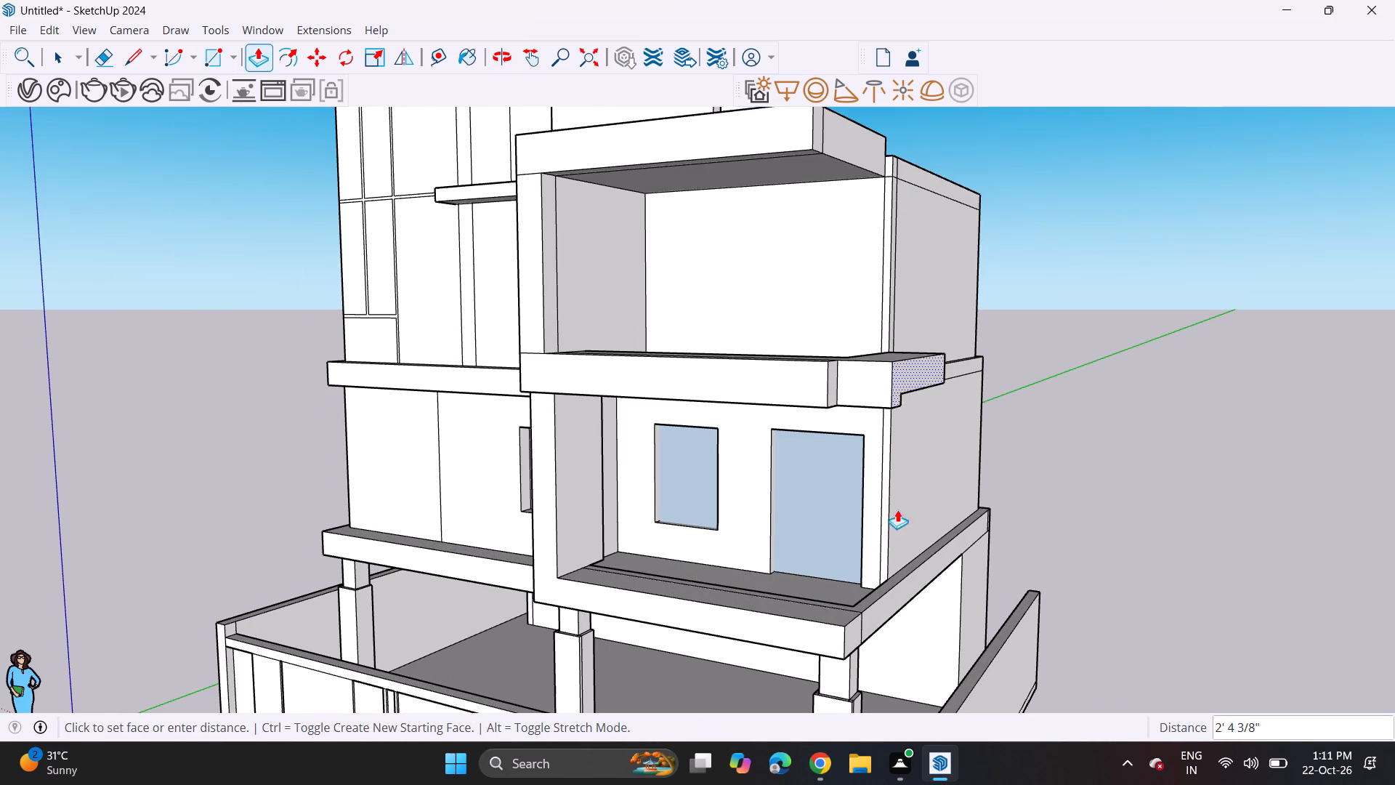
{"action": "left_click", "coordinate": [886, 603]}
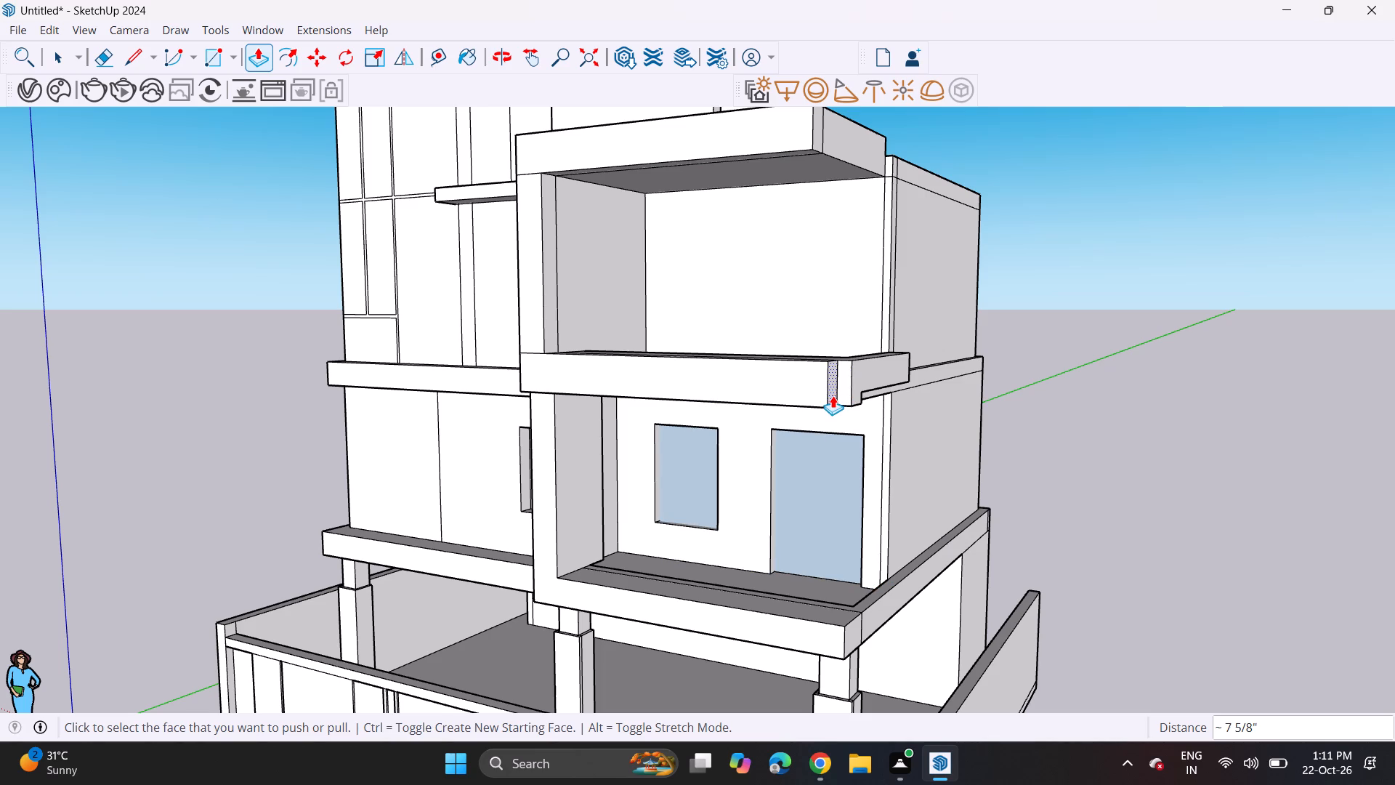
{"action": "double_click", "coordinate": [833, 395]}
{"action": "double_click", "coordinate": [914, 374]}
{"action": "middle_click_drag", "start_coordinate": [858, 380], "coordinate": [785, 389]}
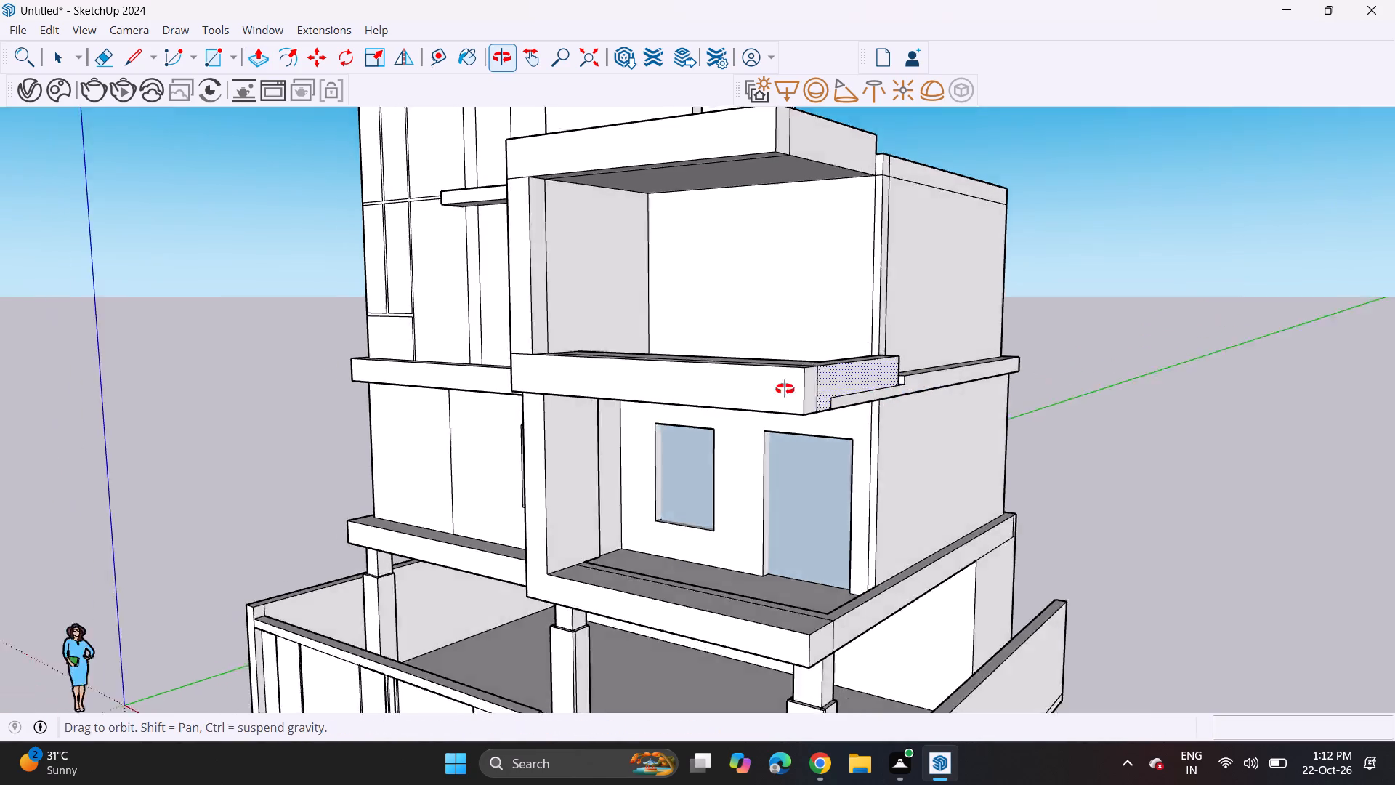
Push/Pull the recessed strip along the bottom of the upper balcony slab's side outward about 8 11/16", flush with the face above.
{"action": "middle_click_drag", "start_coordinate": [785, 389], "coordinate": [602, 395]}
{"action": "scroll", "coordinate": [602, 395], "scroll_direction": "up", "scroll_amount": 1}
{"action": "middle_click_drag", "start_coordinate": [796, 369], "coordinate": [805, 424]}
{"action": "scroll", "coordinate": [832, 415], "scroll_direction": "up", "scroll_amount": 5}
{"action": "left_click", "coordinate": [836, 450]}
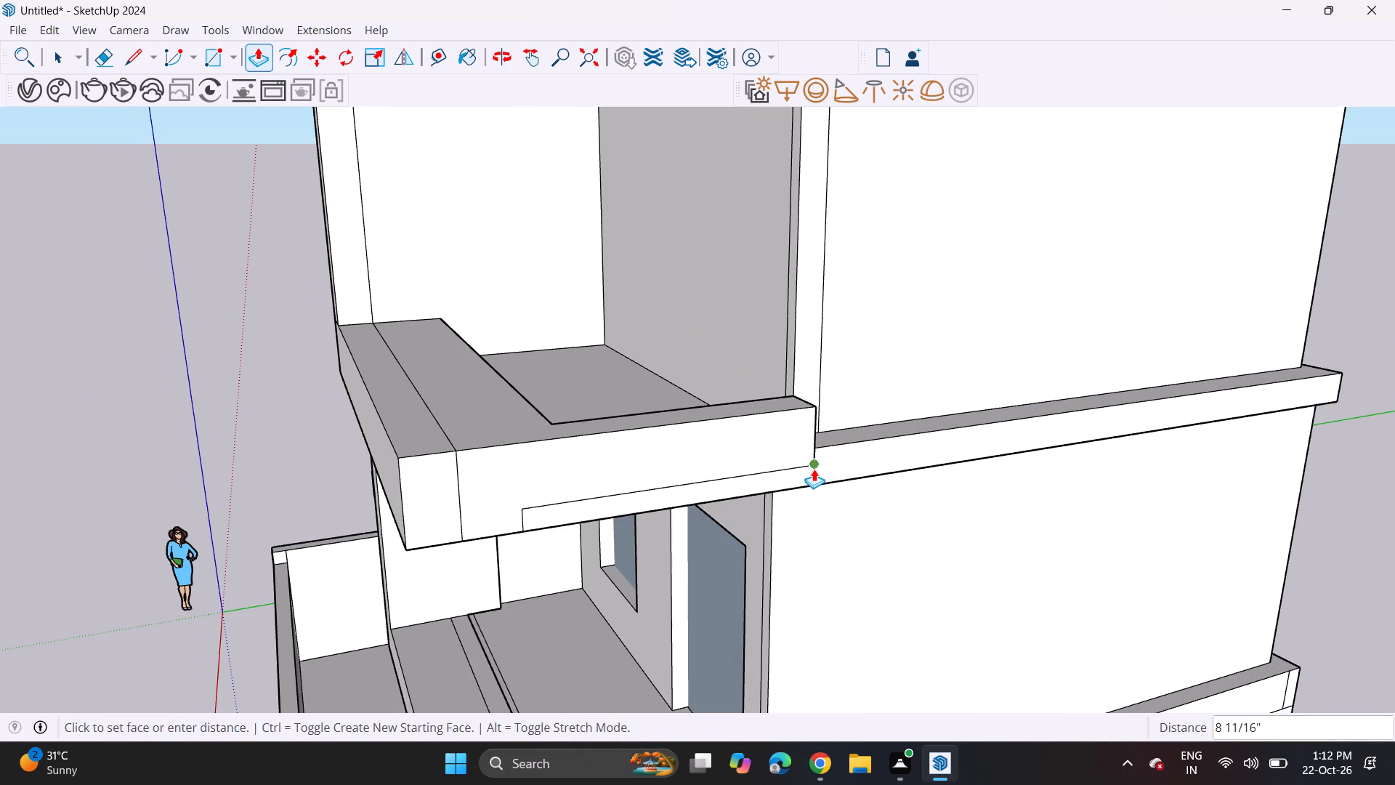
{"action": "left_click", "coordinate": [814, 469]}
Erase the leftover seam lines on the upper balcony slab's side face so it reads as one plain surface.
{"action": "left_click", "coordinate": [108, 54]}
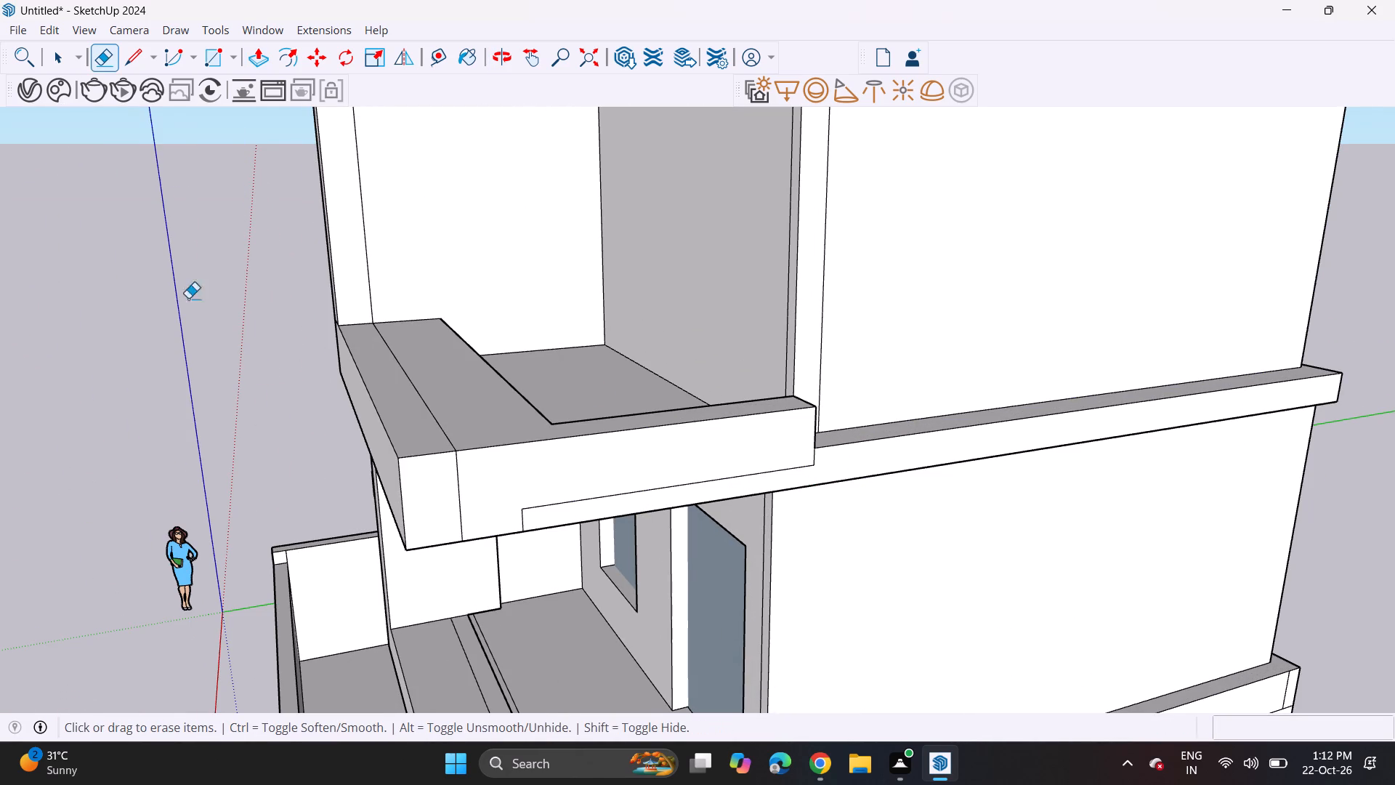
{"action": "left_click", "coordinate": [460, 485]}
{"action": "left_click", "coordinate": [533, 507]}
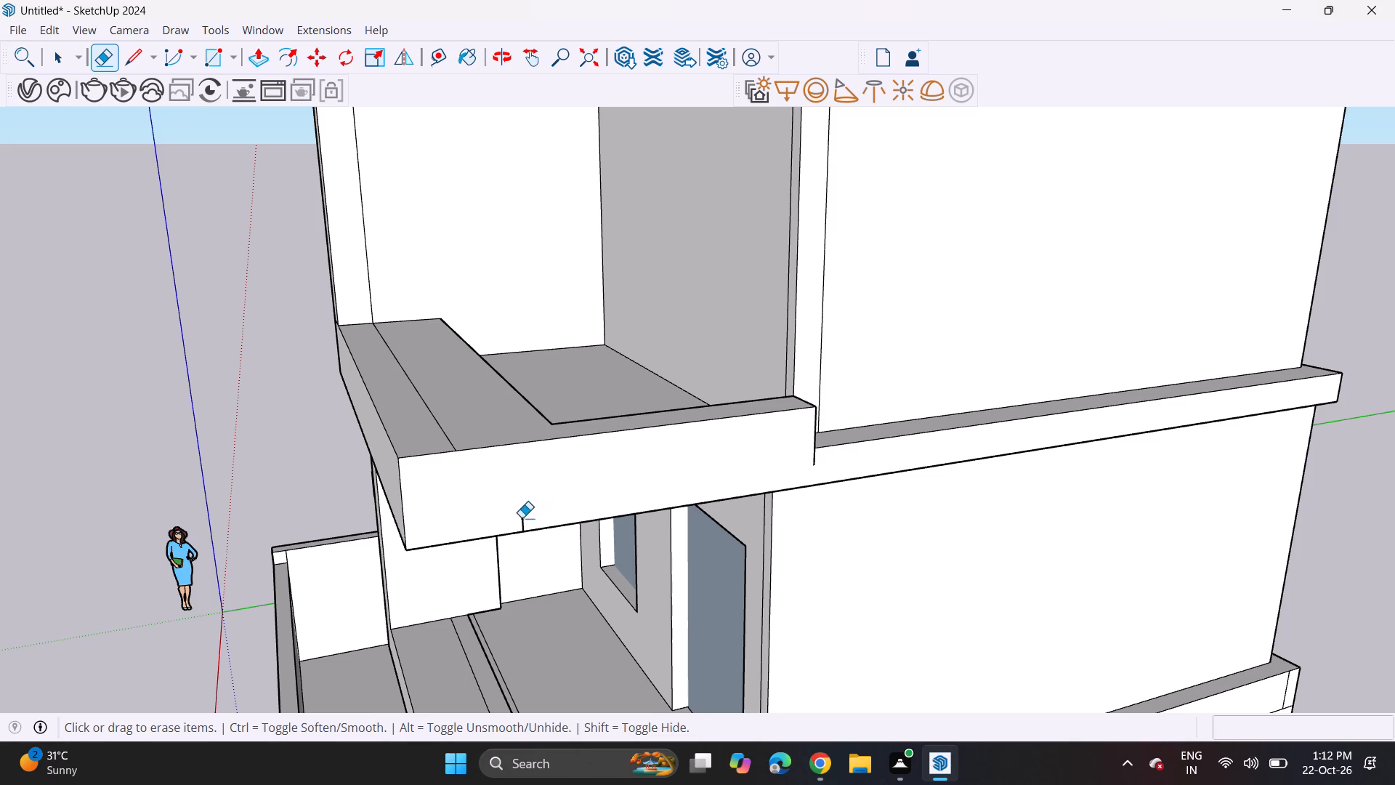
{"action": "left_click", "coordinate": [522, 518]}
{"action": "left_click", "coordinate": [812, 460]}
Erase the leftover seam lines on the lower balcony slab's floor edge and on its side face.
{"action": "scroll", "coordinate": [801, 481], "scroll_direction": "down", "scroll_amount": 8}
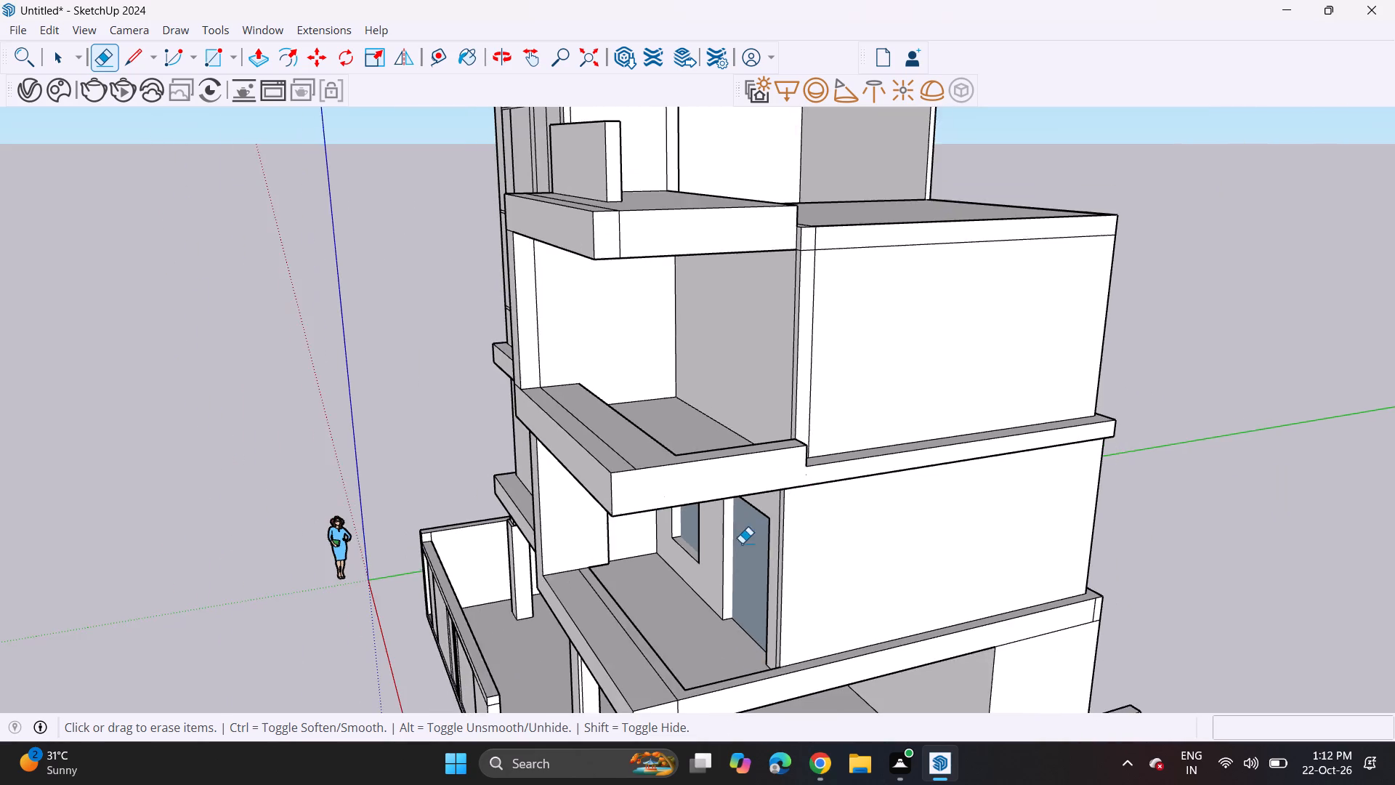
{"action": "middle_click_drag", "start_coordinate": [712, 529], "coordinate": [711, 356]}
{"action": "scroll", "coordinate": [709, 369], "scroll_direction": "up", "scroll_amount": 1, "text": "shift"}
{"action": "middle_click_drag", "start_coordinate": [705, 439], "coordinate": [702, 501]}
{"action": "scroll", "coordinate": [677, 531], "scroll_direction": "up", "scroll_amount": 4}
{"action": "left_click_drag", "start_coordinate": [654, 539], "coordinate": [637, 549]}
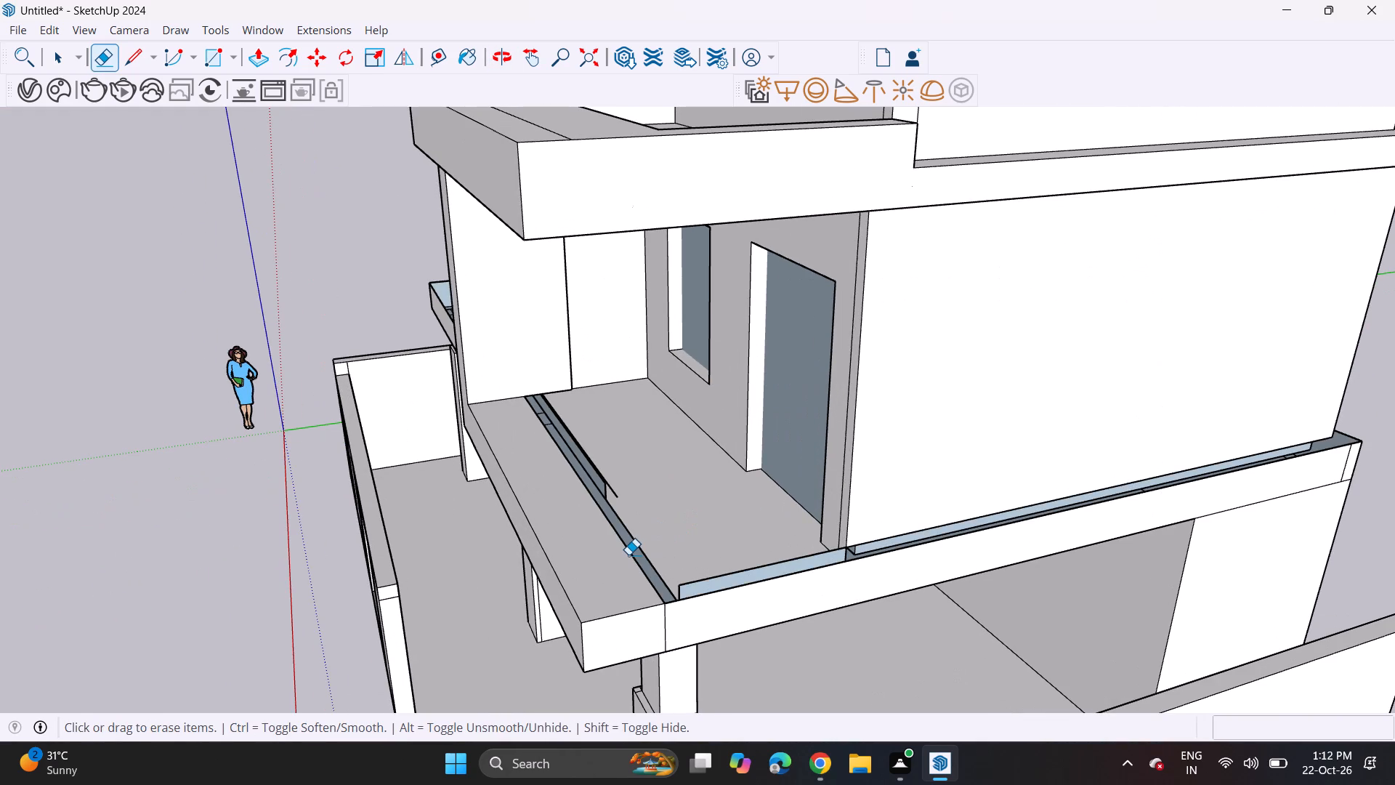
{"action": "key", "text": "ctrl+z"}
{"action": "left_click", "coordinate": [623, 552]}
{"action": "left_click", "coordinate": [630, 543]}
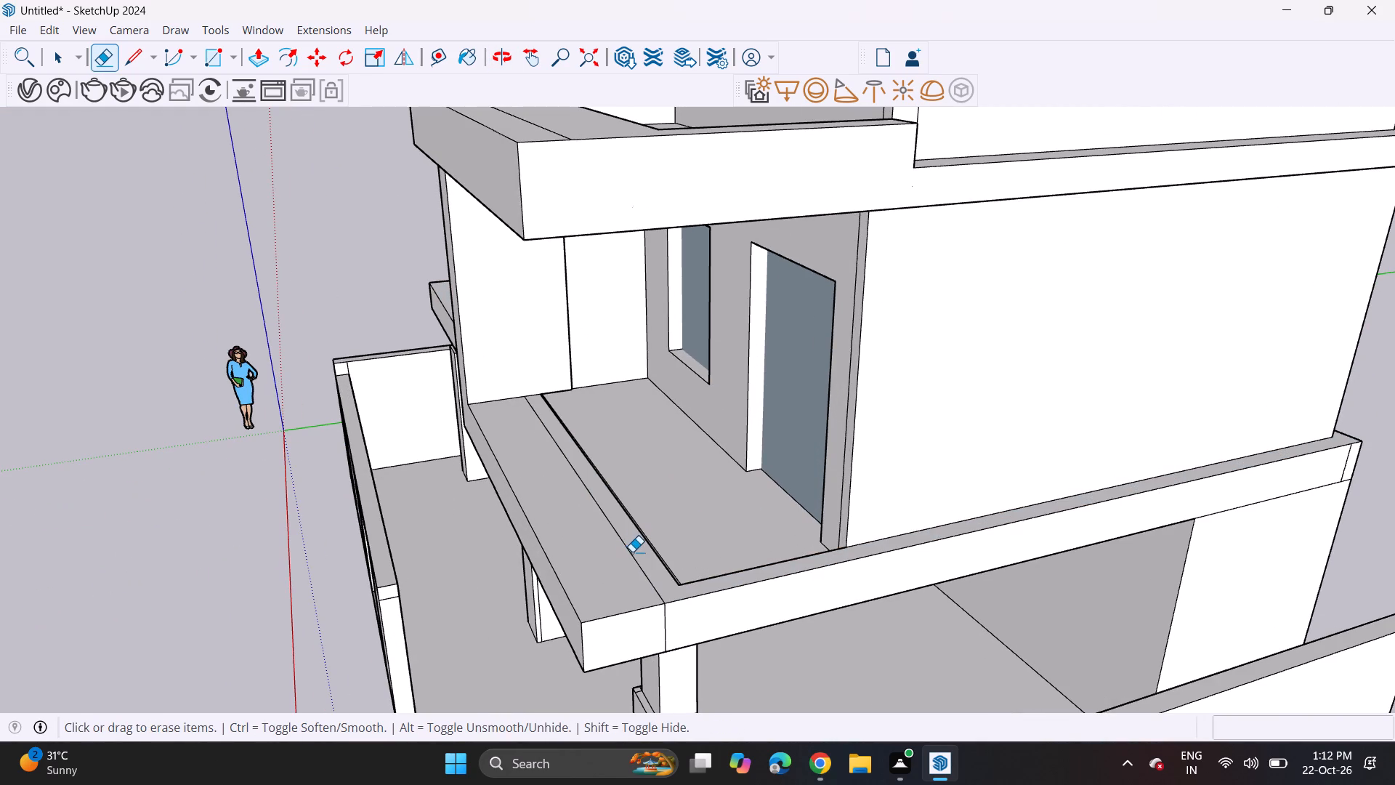
{"action": "left_click", "coordinate": [632, 552]}
{"action": "left_click", "coordinate": [663, 628]}
Examine the cleaned balcony slabs and the building's full front elevation.
{"action": "middle_click_drag", "start_coordinate": [526, 537], "coordinate": [879, 456]}
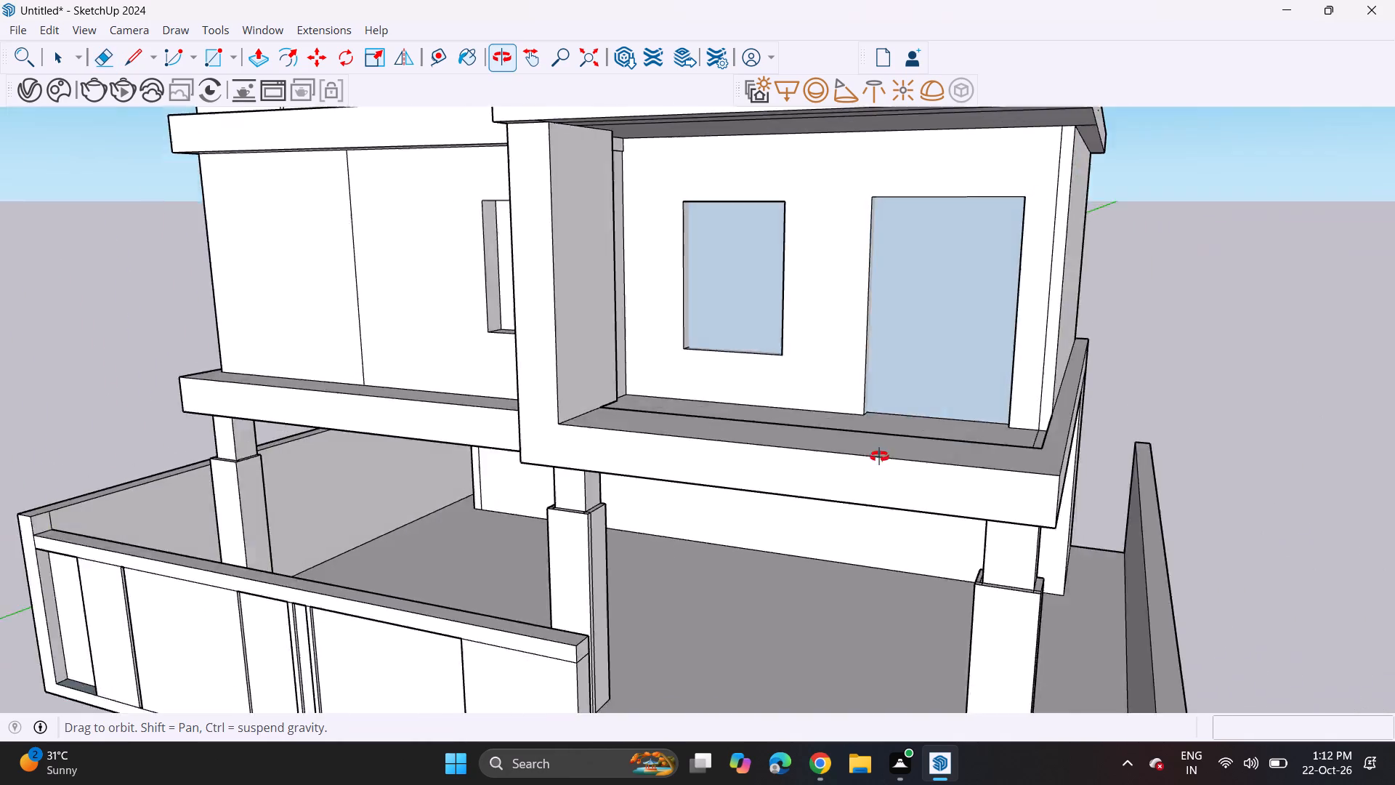
{"action": "middle_click_drag", "start_coordinate": [879, 456], "coordinate": [916, 446]}
{"action": "scroll", "coordinate": [916, 441], "scroll_direction": "up", "scroll_amount": 1}
{"action": "scroll", "coordinate": [895, 437], "scroll_direction": "down", "scroll_amount": 5}
{"action": "scroll", "coordinate": [891, 409], "scroll_direction": "up", "scroll_amount": 1}
{"action": "middle_click_drag", "start_coordinate": [874, 408], "coordinate": [637, 490], "text": "shift"}
{"action": "middle_click_drag", "start_coordinate": [653, 467], "coordinate": [708, 451]}
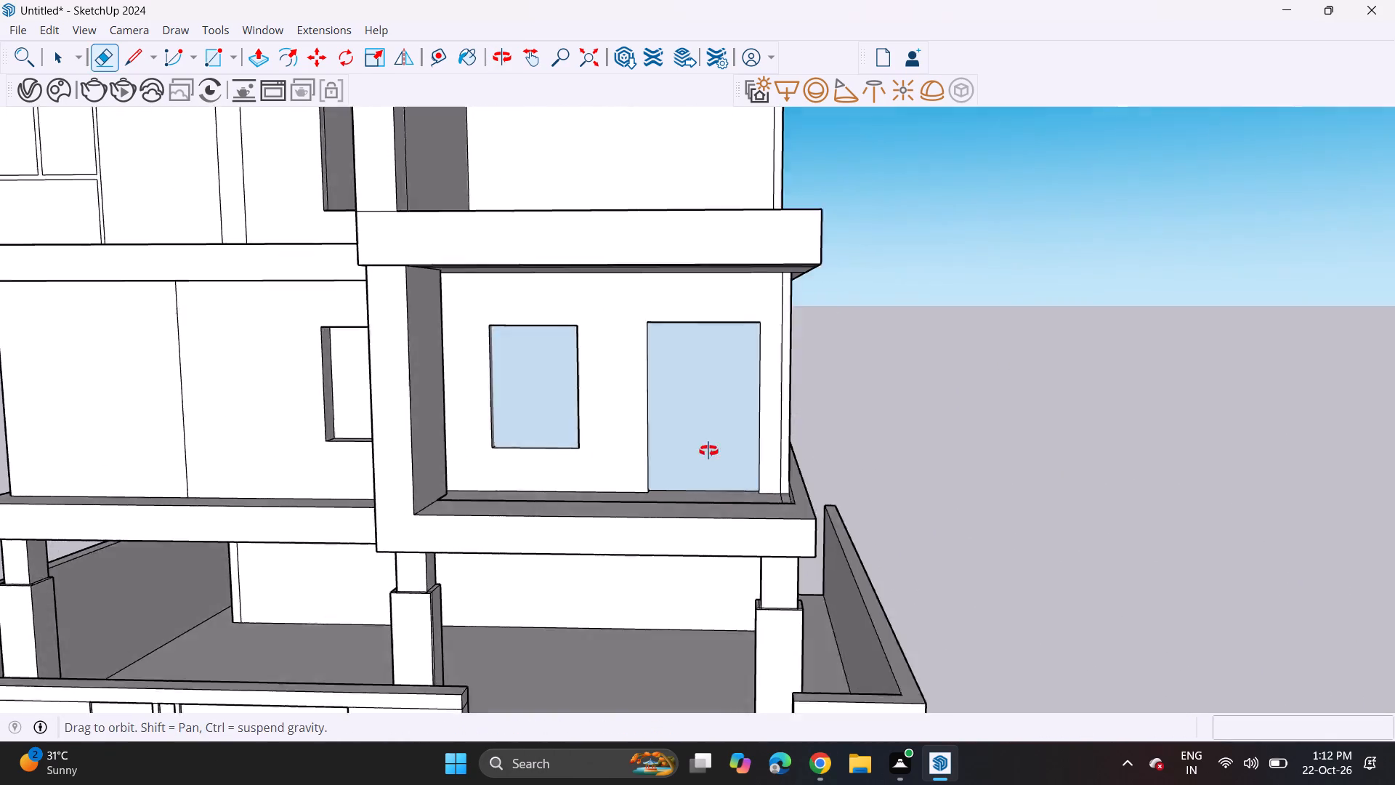
{"action": "middle_click_drag", "start_coordinate": [708, 451], "coordinate": [731, 445]}
{"action": "scroll", "coordinate": [623, 392], "scroll_direction": "down", "scroll_amount": 7}
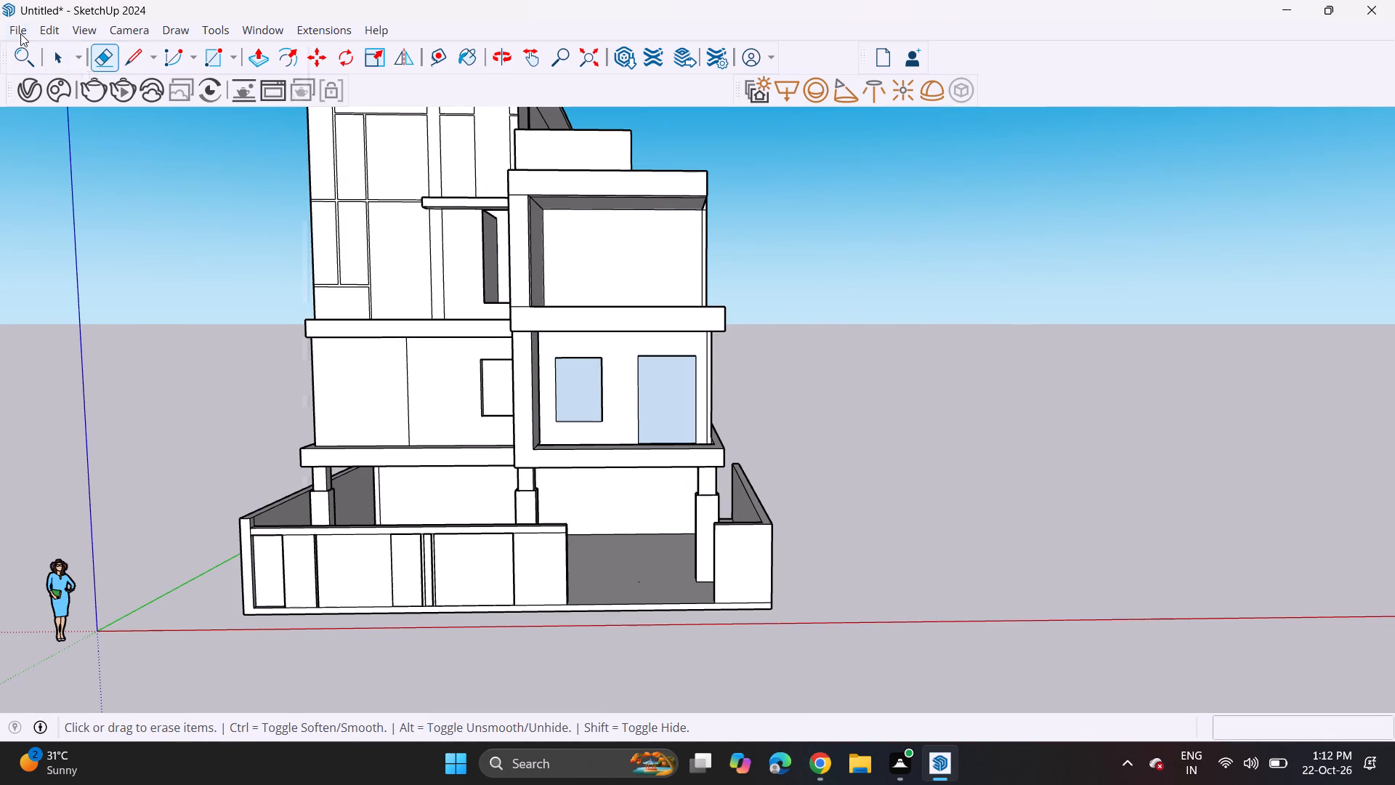
Start importing a model and look through the VAMSHI INTERIOR folder for a suitable component.
{"action": "left_click", "coordinate": [20, 33]}
{"action": "left_click", "coordinate": [78, 282]}
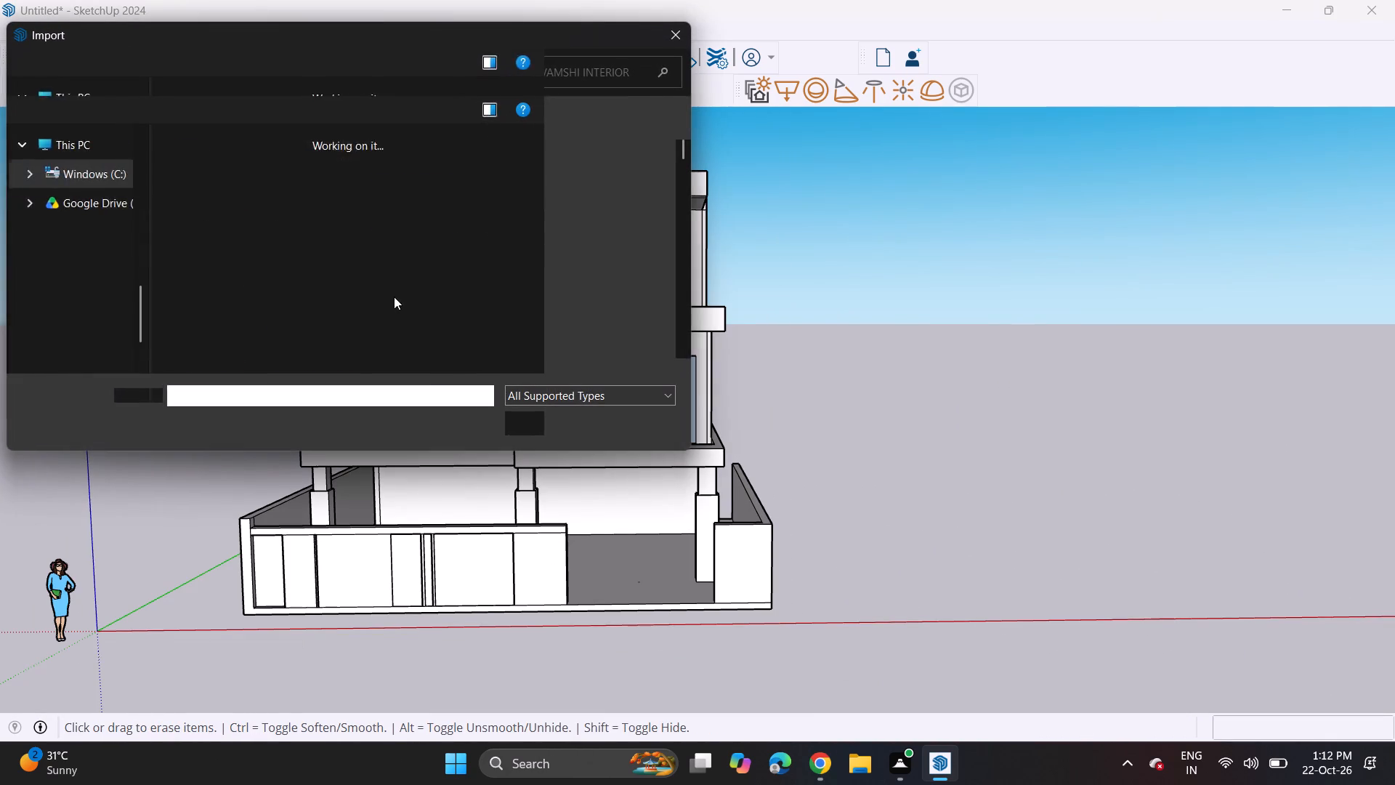
{"action": "scroll", "coordinate": [474, 259], "scroll_direction": "down", "scroll_amount": 13}
{"action": "scroll", "coordinate": [474, 262], "scroll_direction": "up", "scroll_amount": 1}
{"action": "scroll", "coordinate": [474, 262], "scroll_direction": "down", "scroll_amount": 7}
{"action": "scroll", "coordinate": [474, 262], "scroll_direction": "up", "scroll_amount": 1}
{"action": "scroll", "coordinate": [474, 262], "scroll_direction": "down", "scroll_amount": 6}
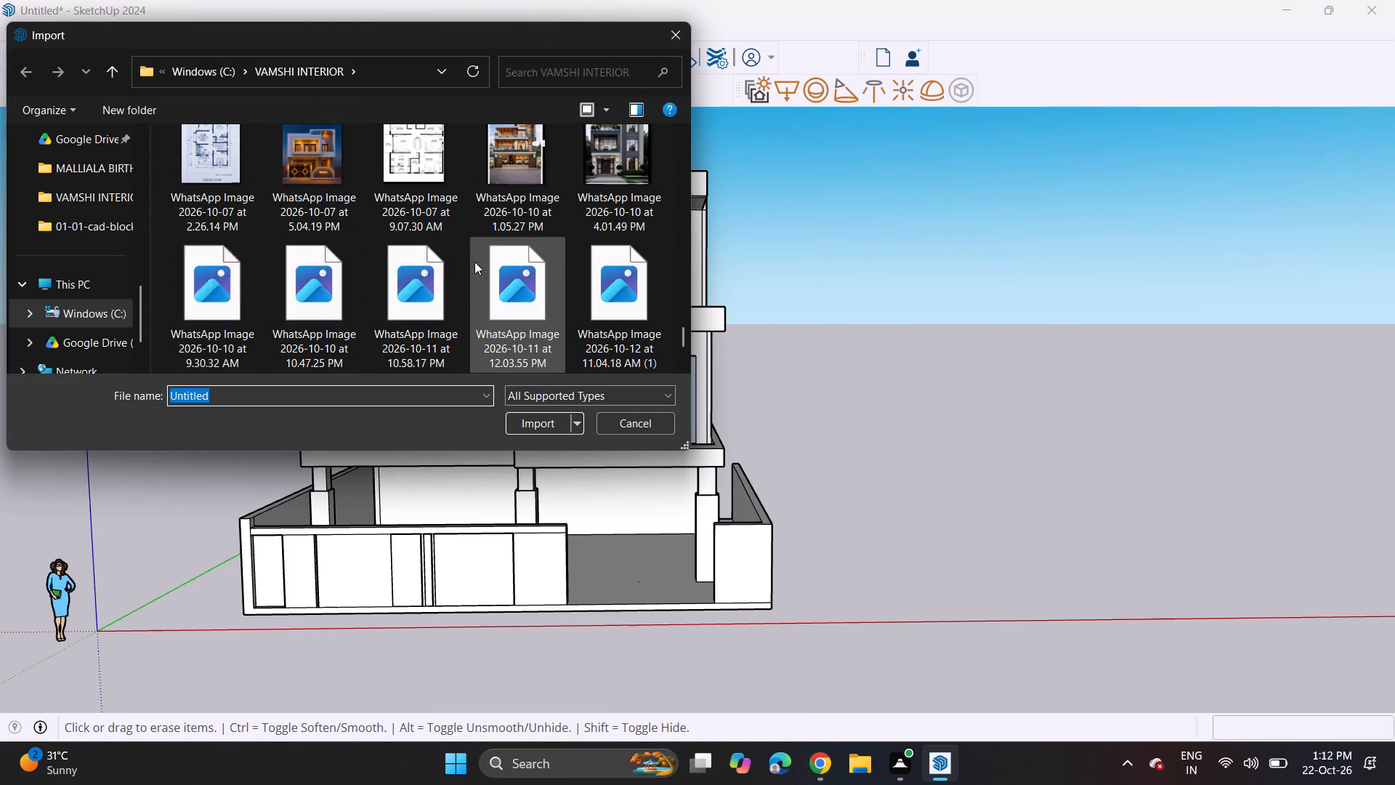
{"action": "scroll", "coordinate": [474, 261], "scroll_direction": "down", "scroll_amount": 11}
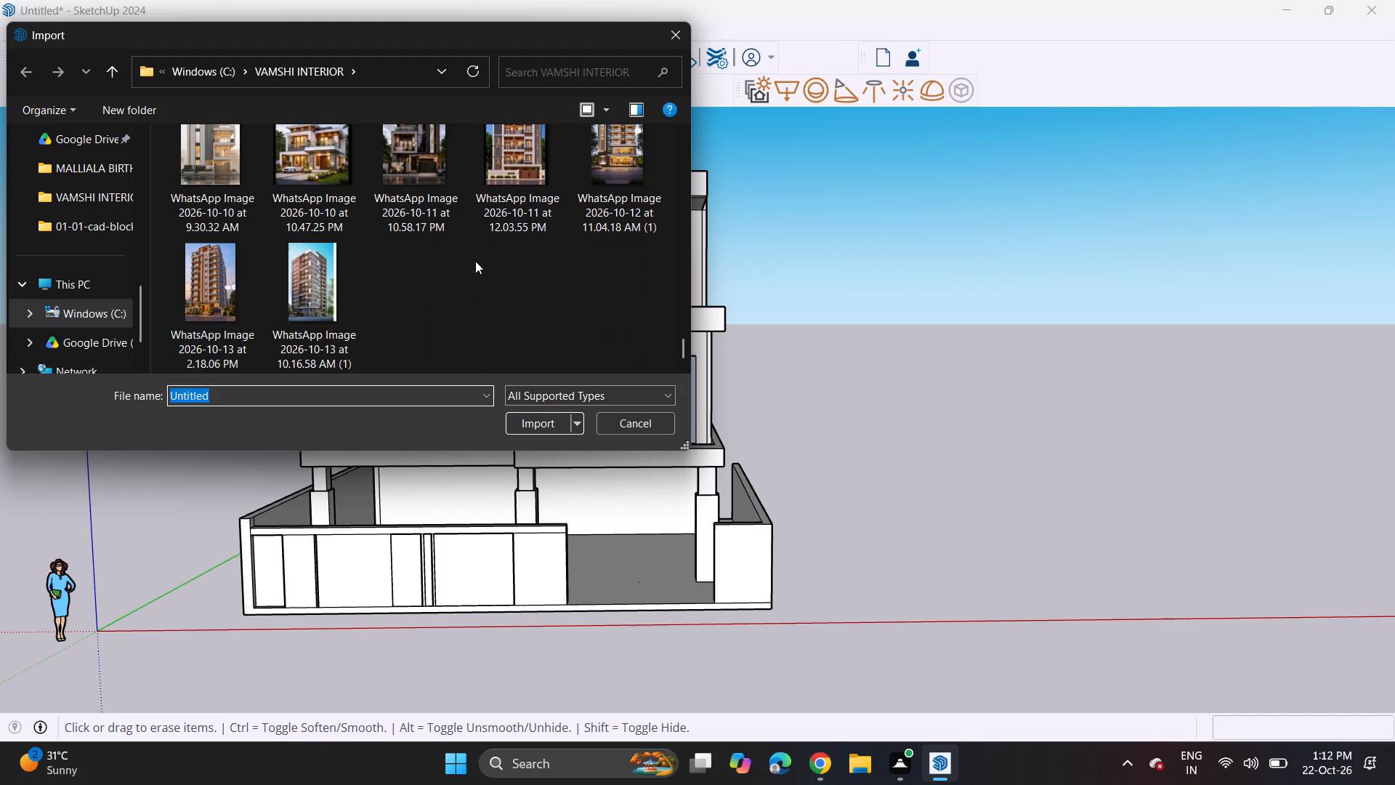
{"action": "scroll", "coordinate": [477, 254], "scroll_direction": "up", "scroll_amount": 6}
{"action": "scroll", "coordinate": [112, 182], "scroll_direction": "up", "scroll_amount": 6}
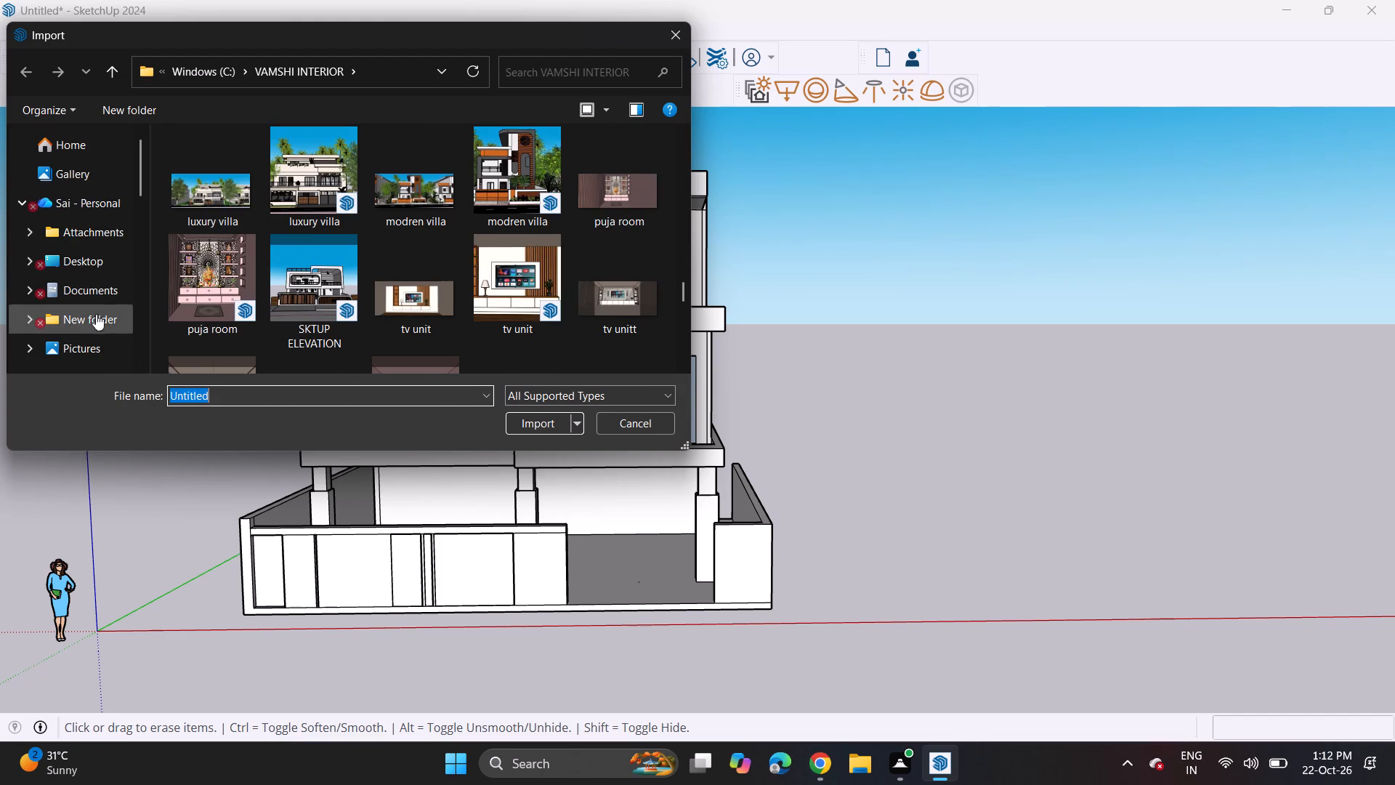
{"action": "scroll", "coordinate": [84, 287], "scroll_direction": "down", "scroll_amount": 3}
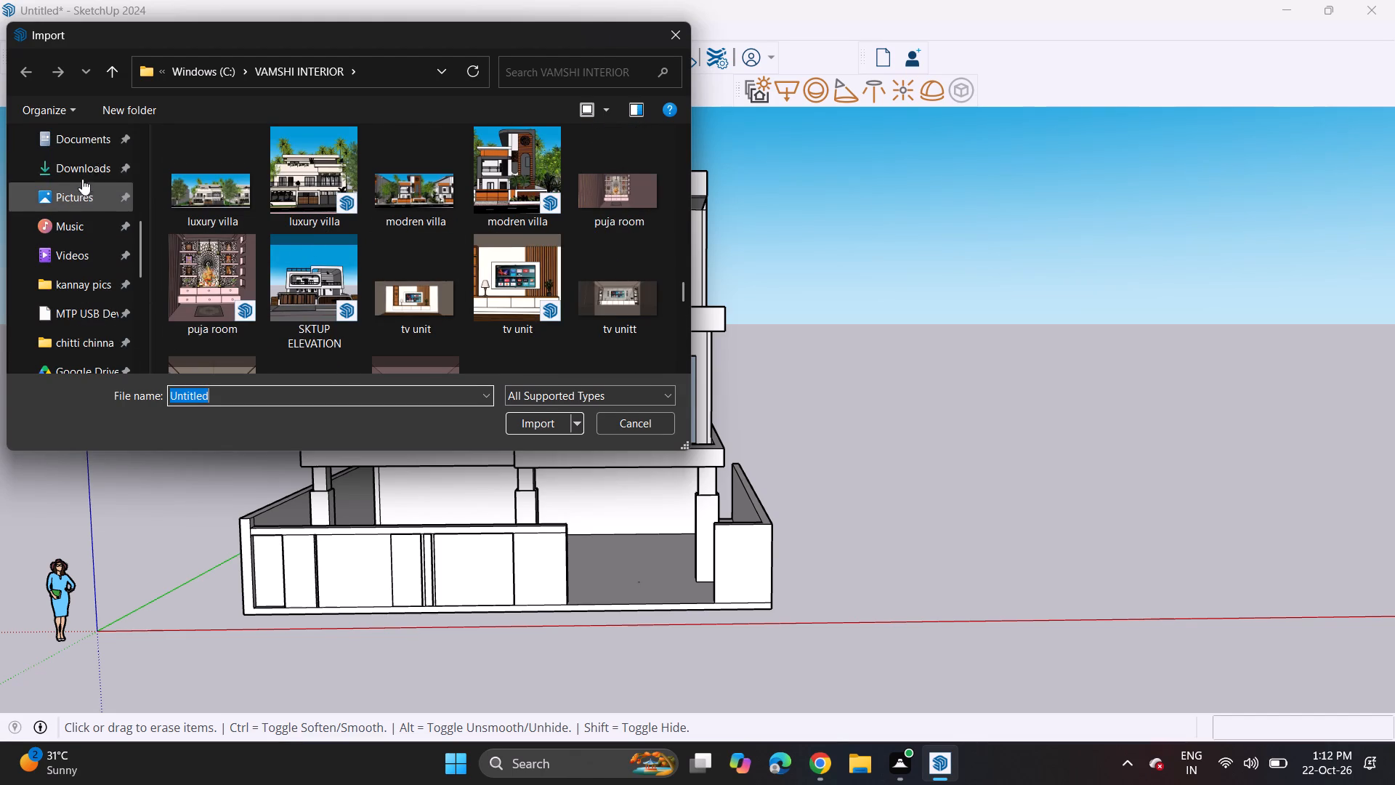
Look through the Downloads folder for a decorative panel component to import.
{"action": "left_click", "coordinate": [83, 170]}
{"action": "scroll", "coordinate": [376, 216], "scroll_direction": "down", "scroll_amount": 9}
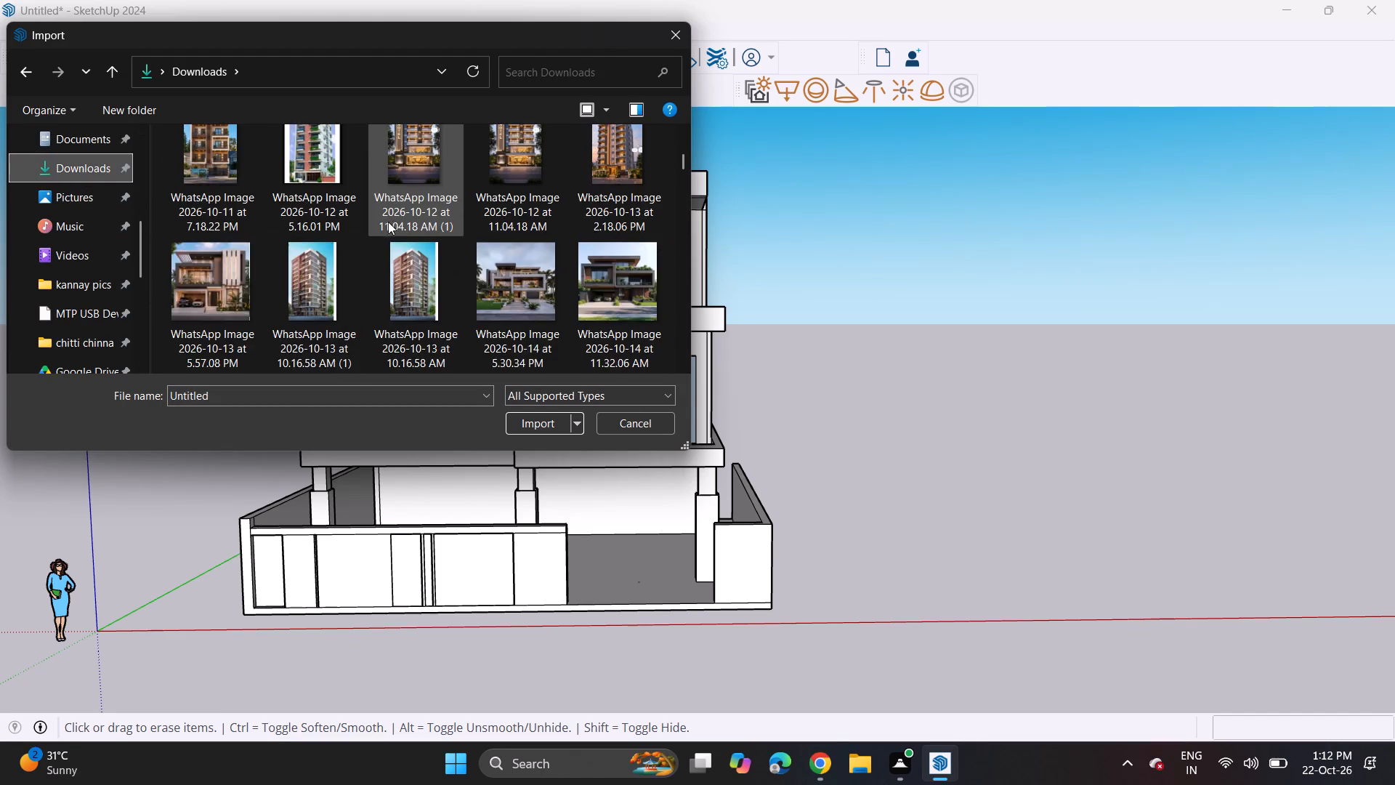
{"action": "scroll", "coordinate": [398, 209], "scroll_direction": "down", "scroll_amount": 14}
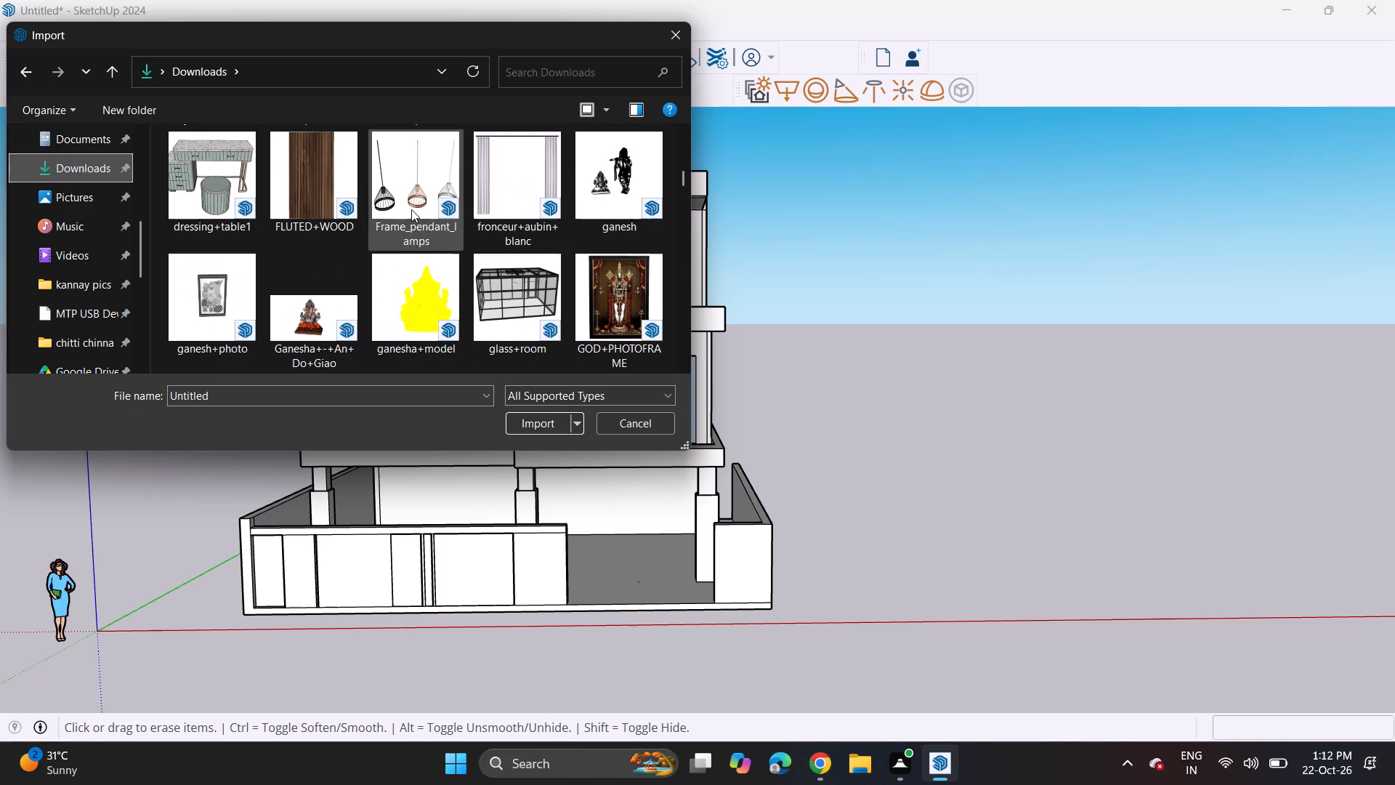
{"action": "scroll", "coordinate": [411, 209], "scroll_direction": "down", "scroll_amount": 3}
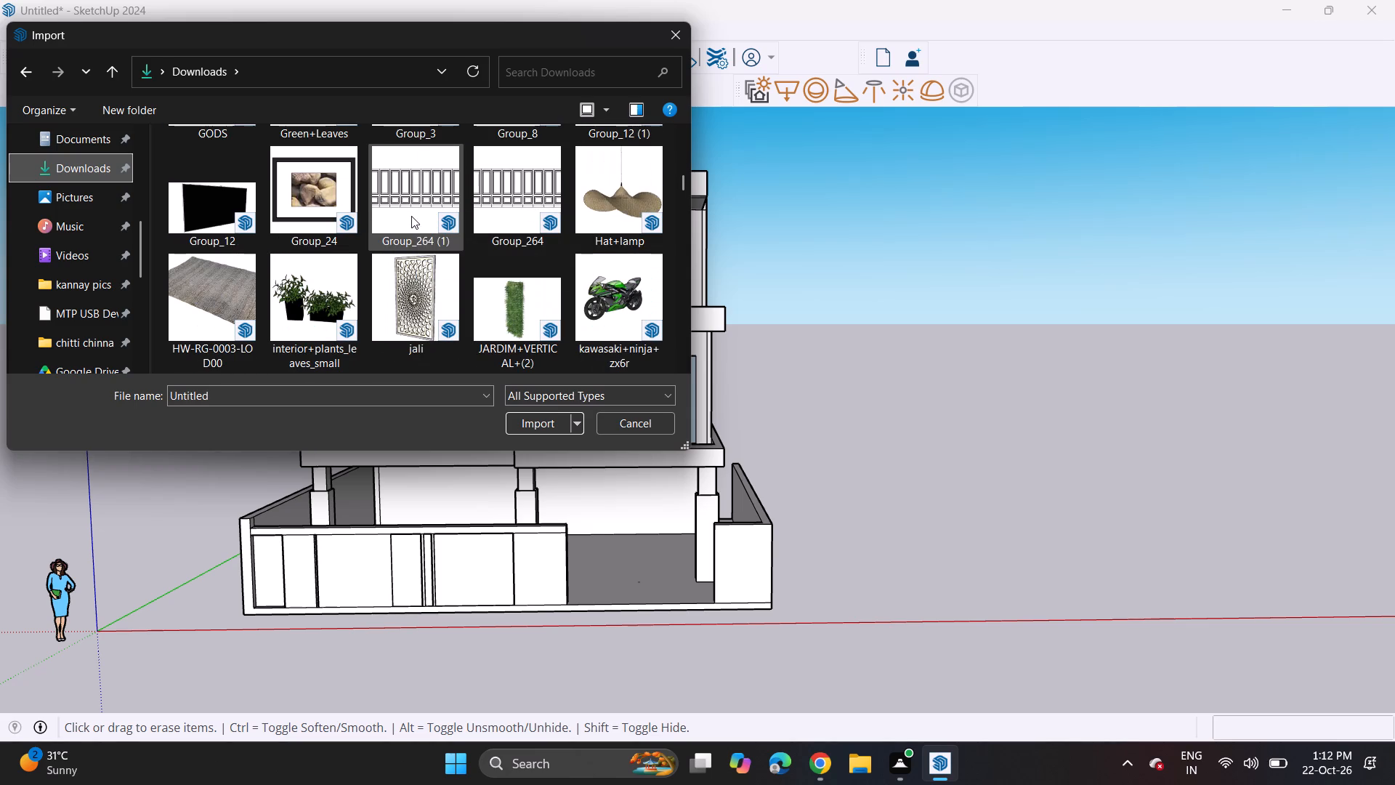
{"action": "scroll", "coordinate": [411, 216], "scroll_direction": "down", "scroll_amount": 4}
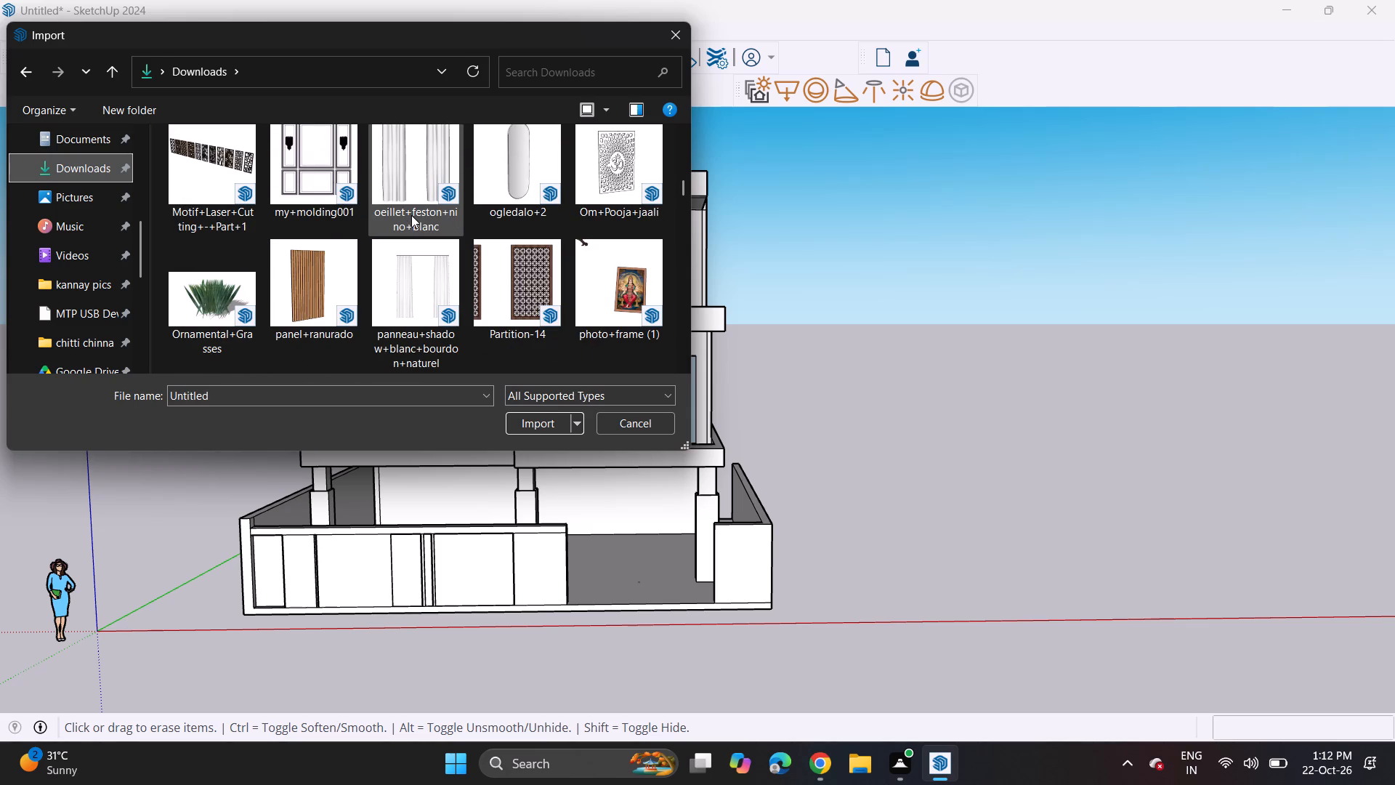
{"action": "scroll", "coordinate": [411, 215], "scroll_direction": "down", "scroll_amount": 7}
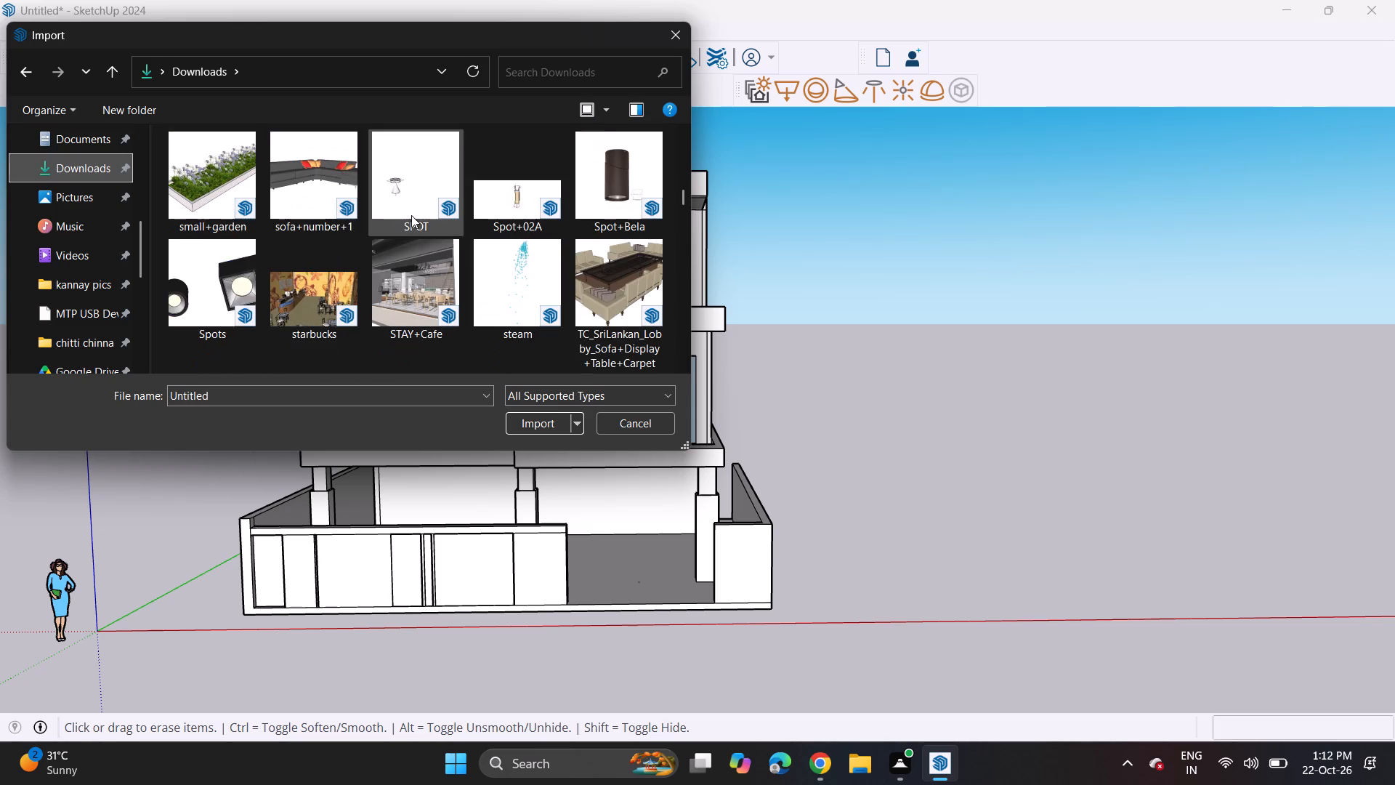
{"action": "scroll", "coordinate": [411, 215], "scroll_direction": "down", "scroll_amount": 10}
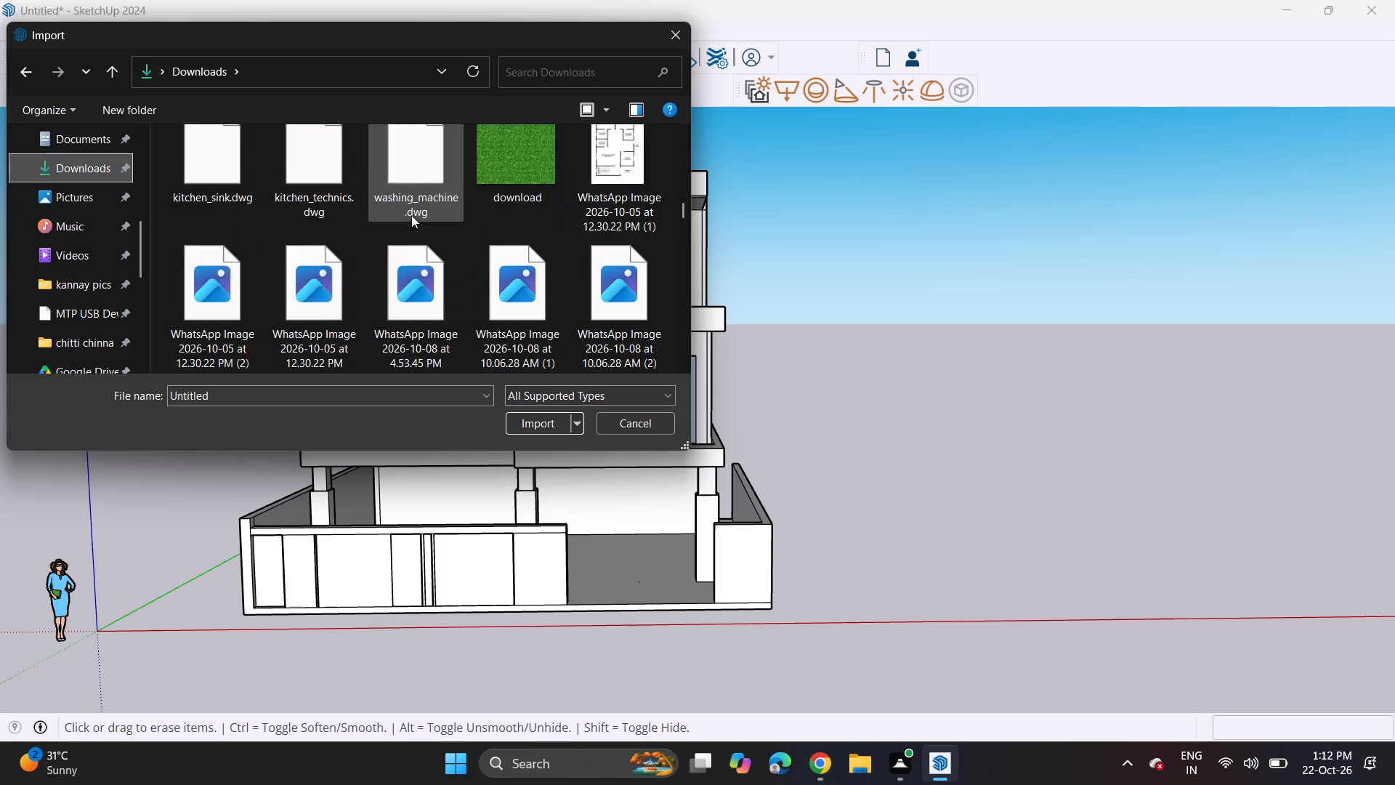
{"action": "scroll", "coordinate": [411, 213], "scroll_direction": "down", "scroll_amount": 7}
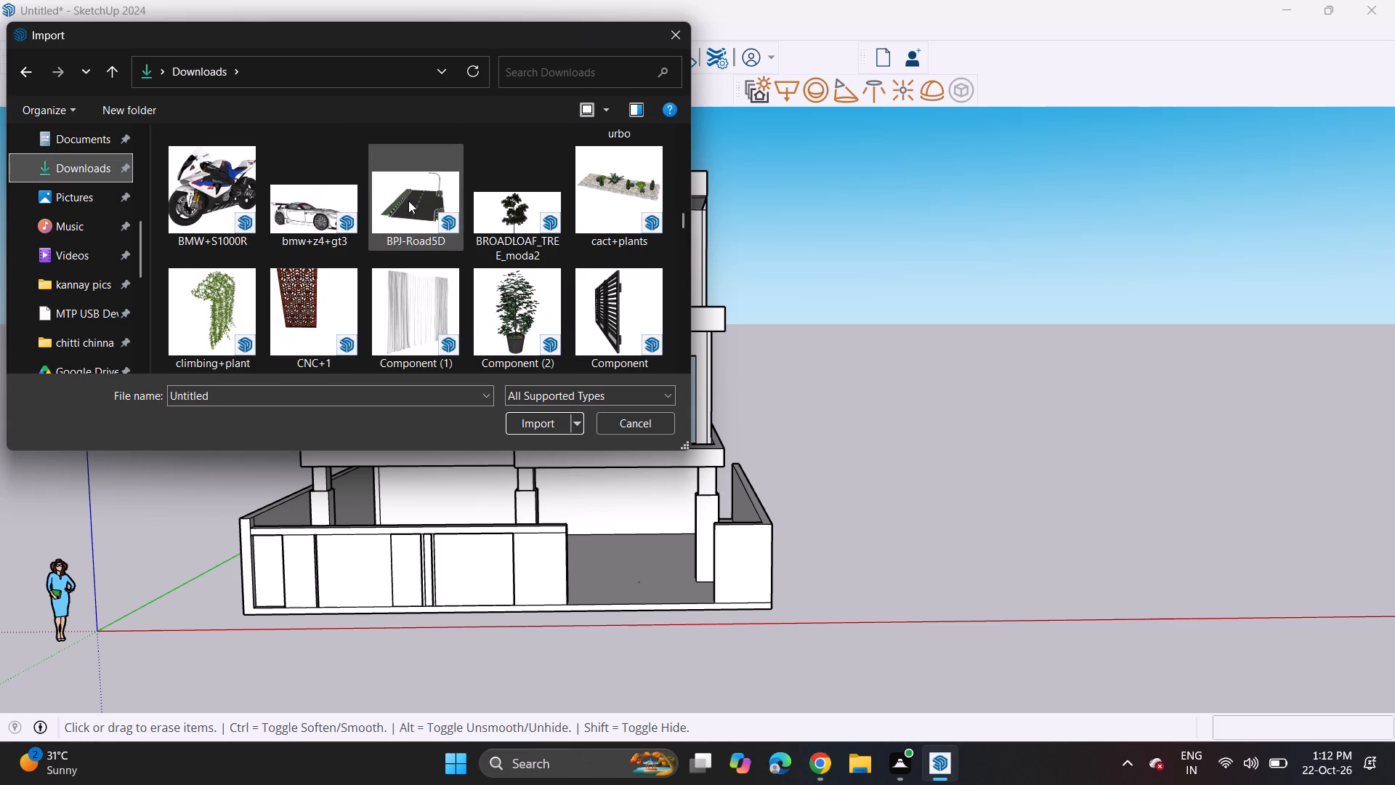
{"action": "scroll", "coordinate": [399, 258], "scroll_direction": "down", "scroll_amount": 3}
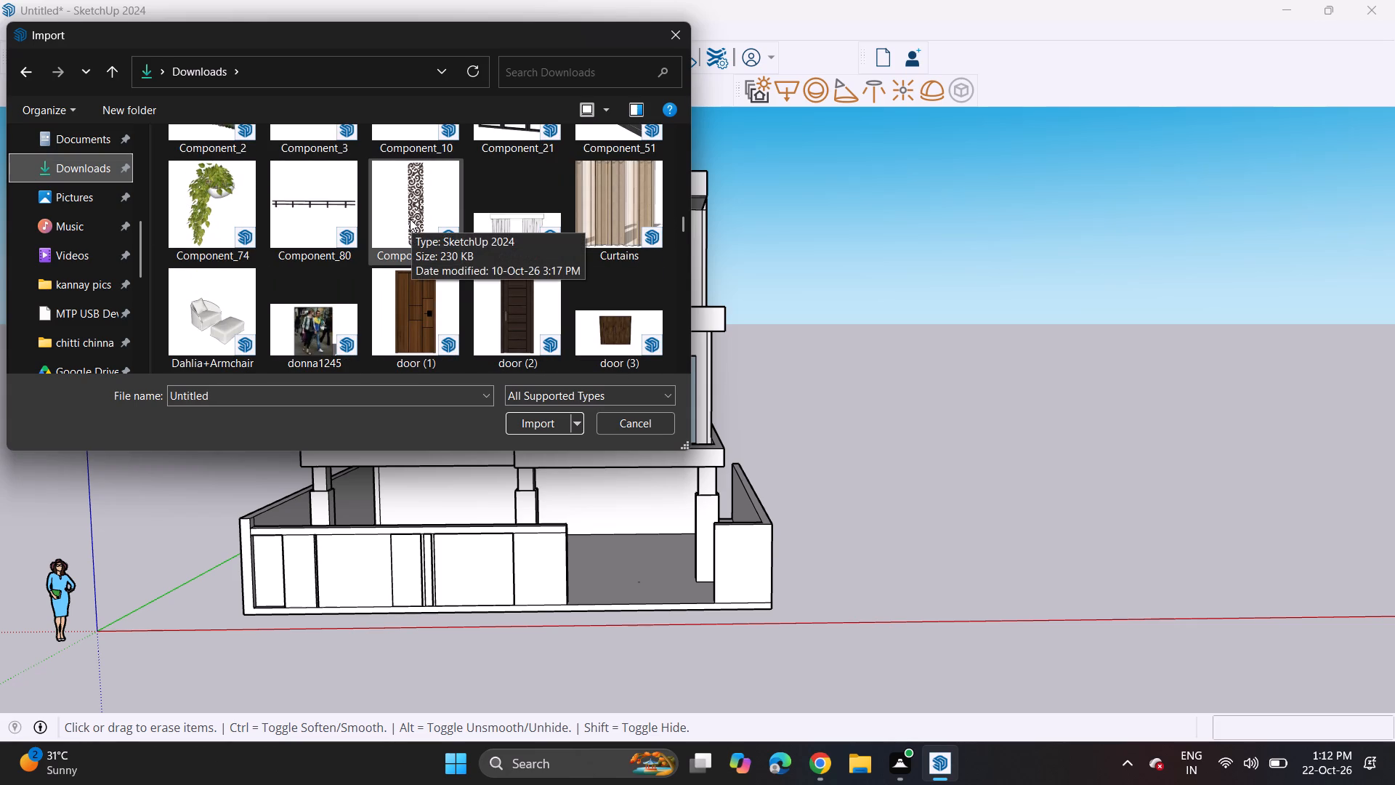
{"action": "scroll", "coordinate": [408, 213], "scroll_direction": "down", "scroll_amount": 2}
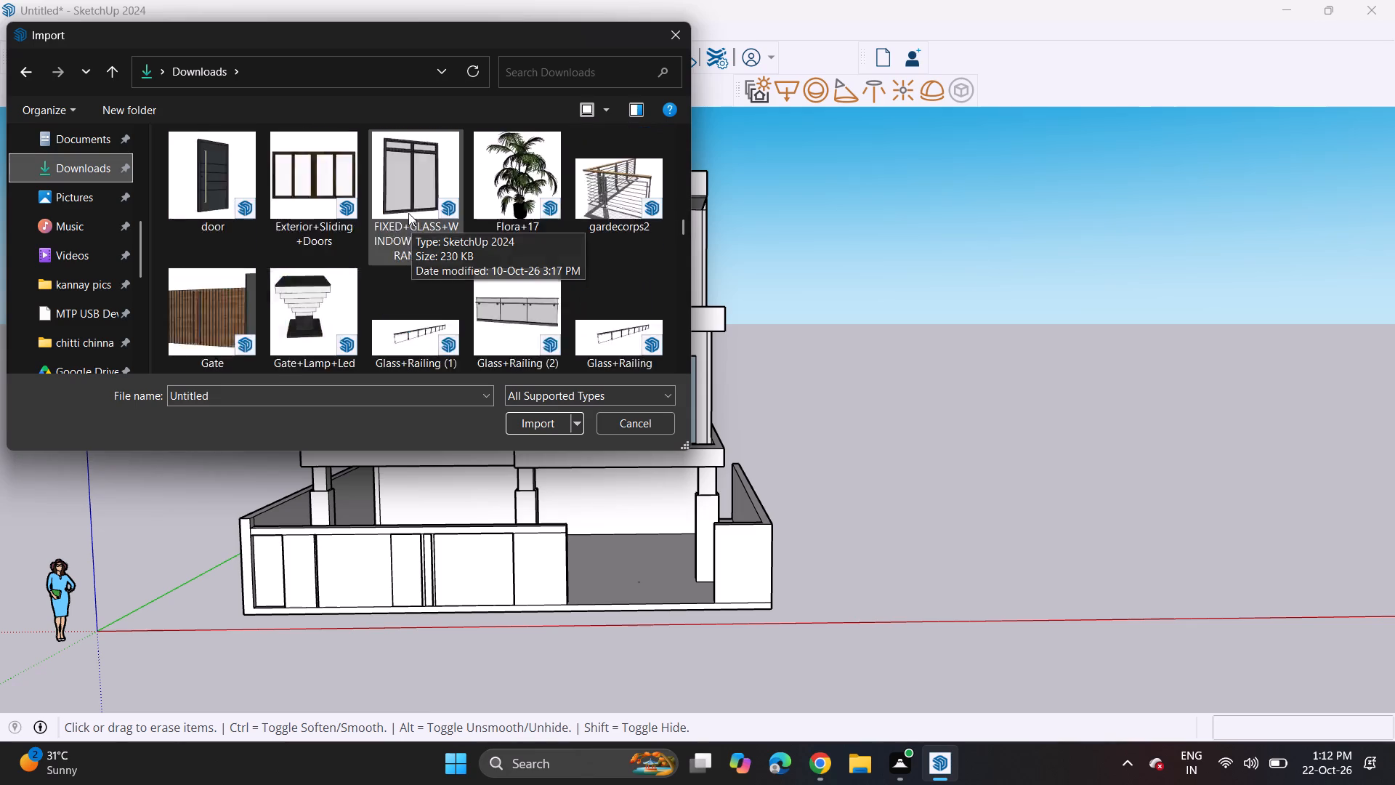
{"action": "scroll", "coordinate": [408, 213], "scroll_direction": "down", "scroll_amount": 5}
{"action": "scroll", "coordinate": [408, 213], "scroll_direction": "up", "scroll_amount": 9}
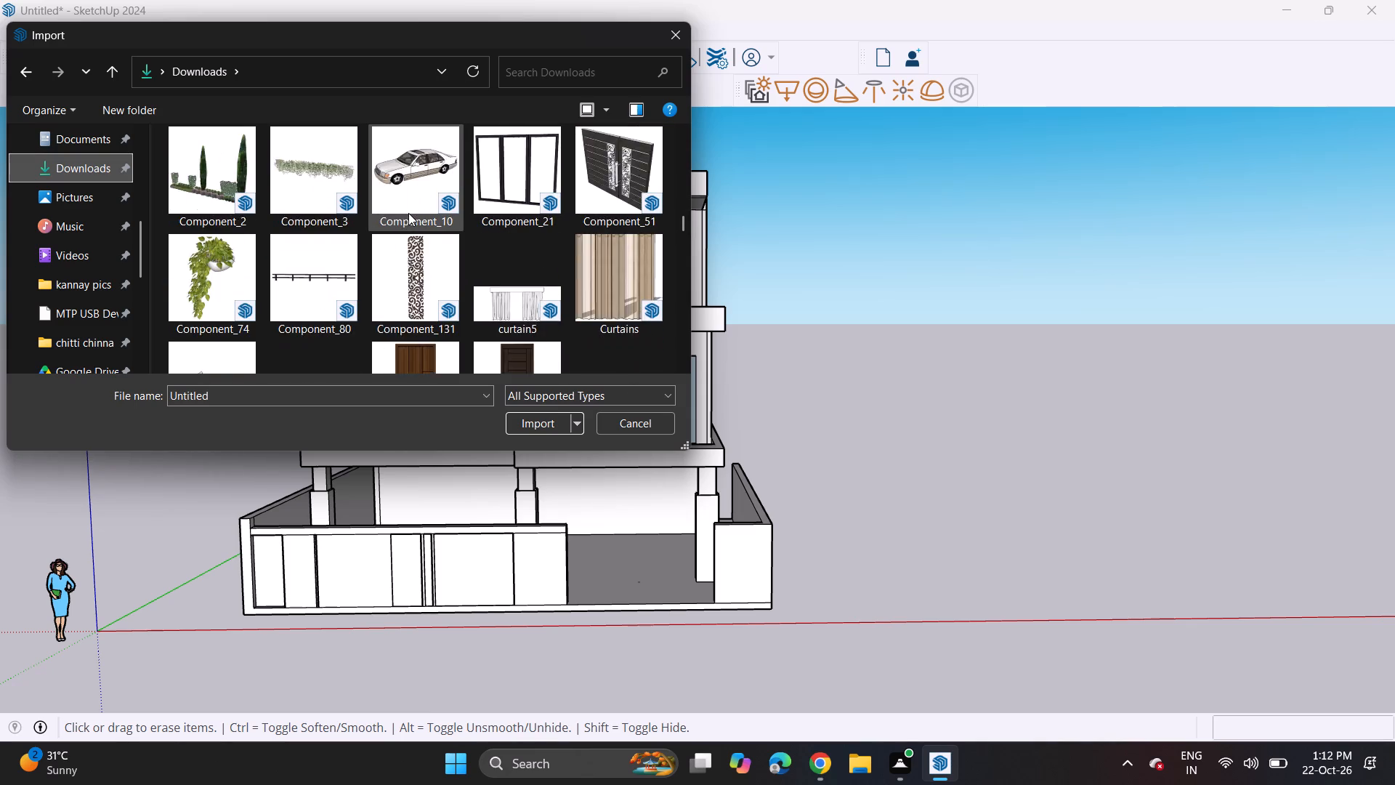
{"action": "scroll", "coordinate": [408, 213], "scroll_direction": "up", "scroll_amount": 8}
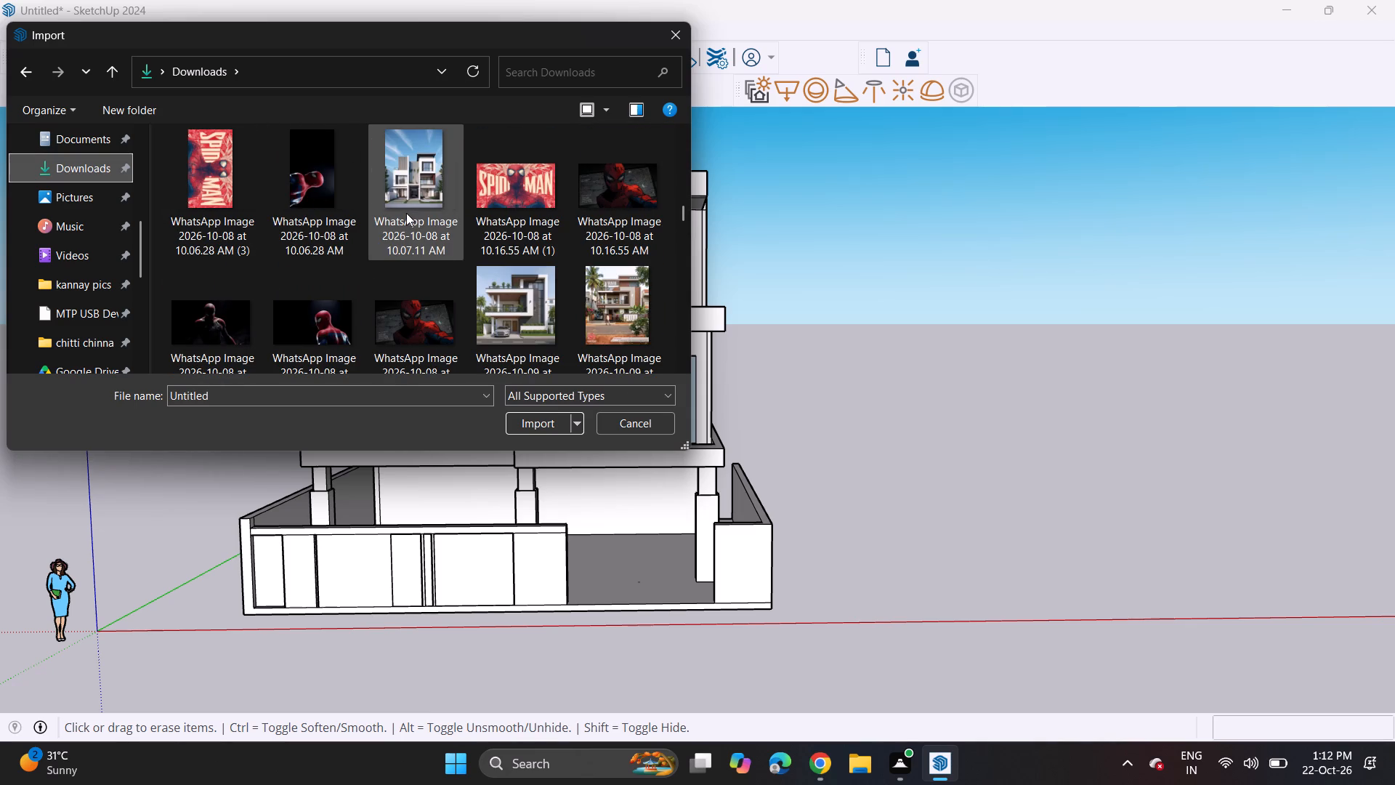
{"action": "scroll", "coordinate": [406, 213], "scroll_direction": "up", "scroll_amount": 11}
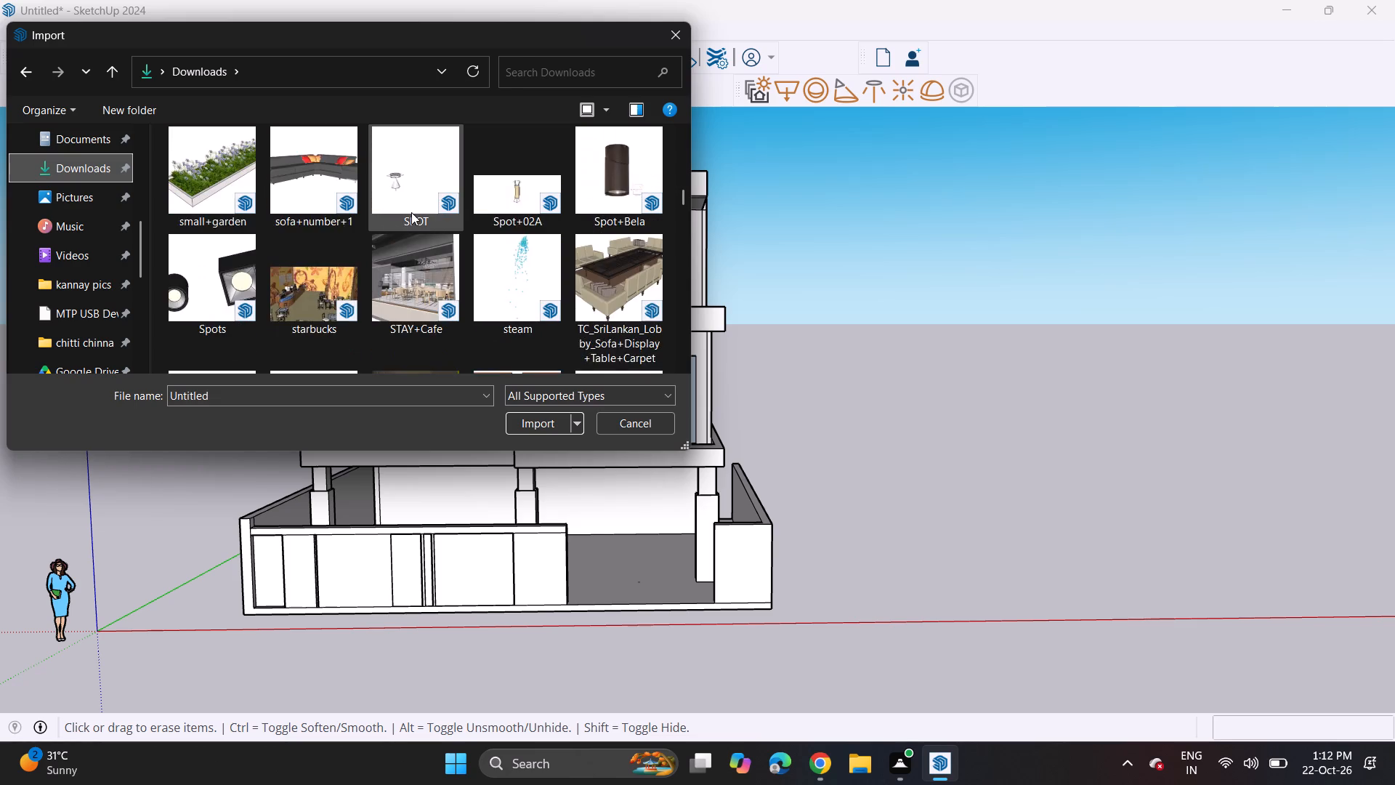
{"action": "scroll", "coordinate": [411, 212], "scroll_direction": "up", "scroll_amount": 6}
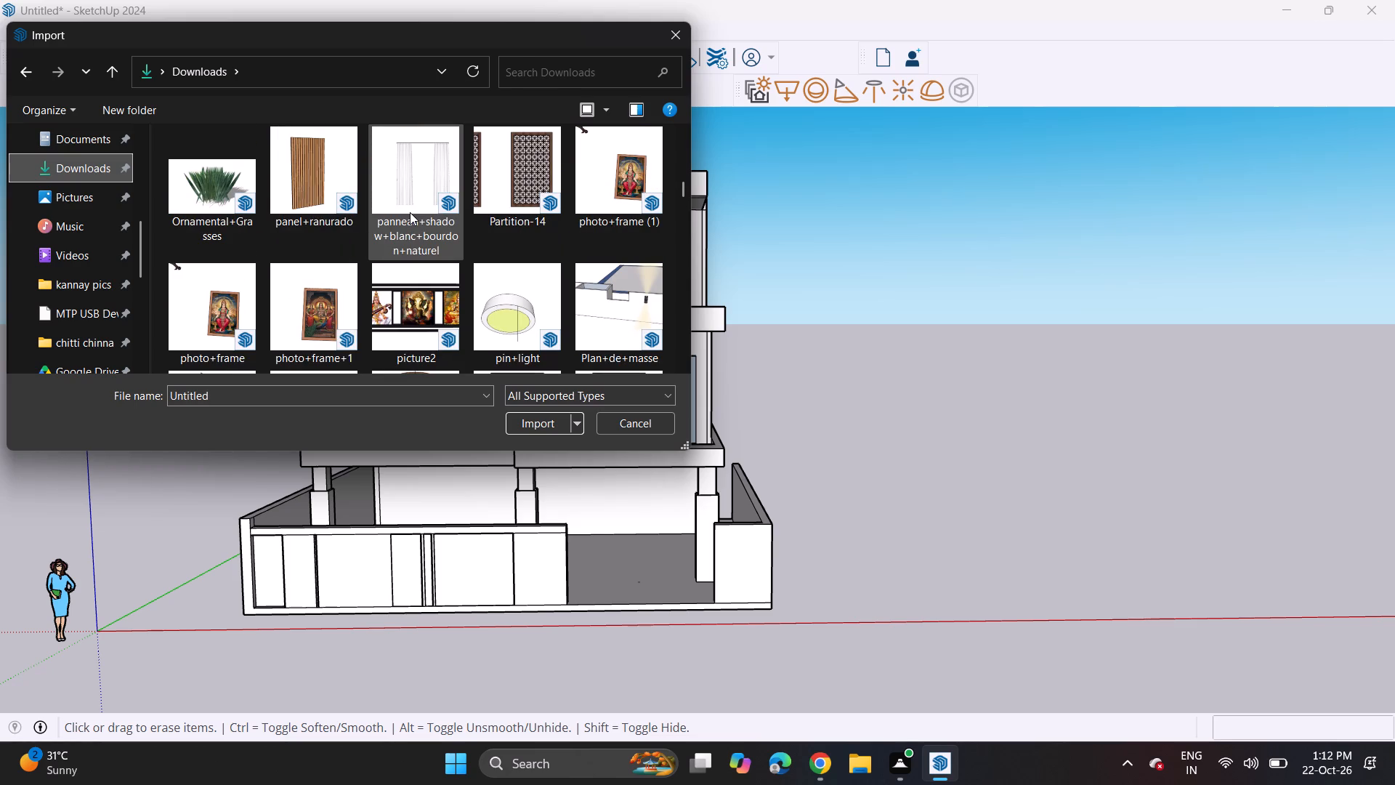
Import the Partition-14 component and place it in the empty space beside the building.
{"action": "left_click", "coordinate": [492, 174]}
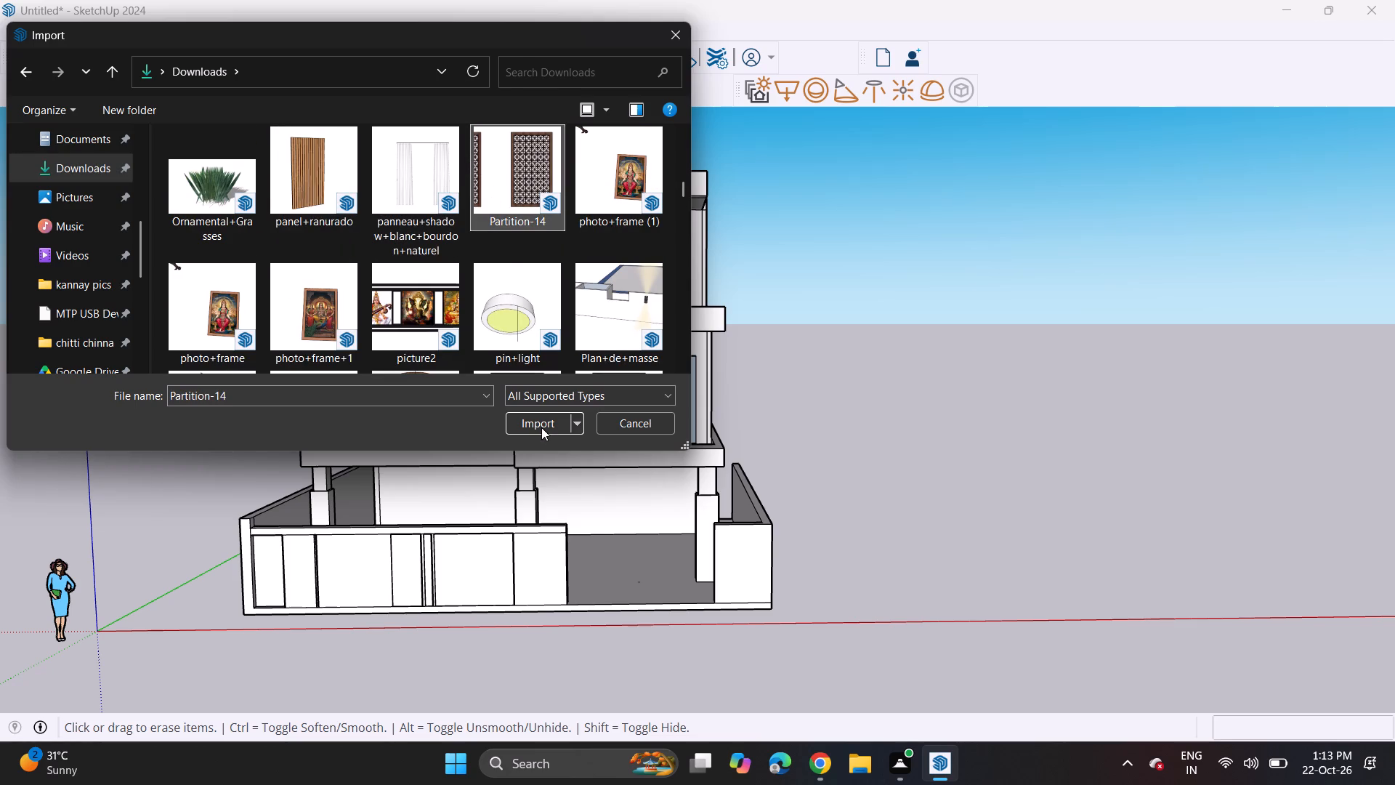
{"action": "left_click", "coordinate": [541, 427]}
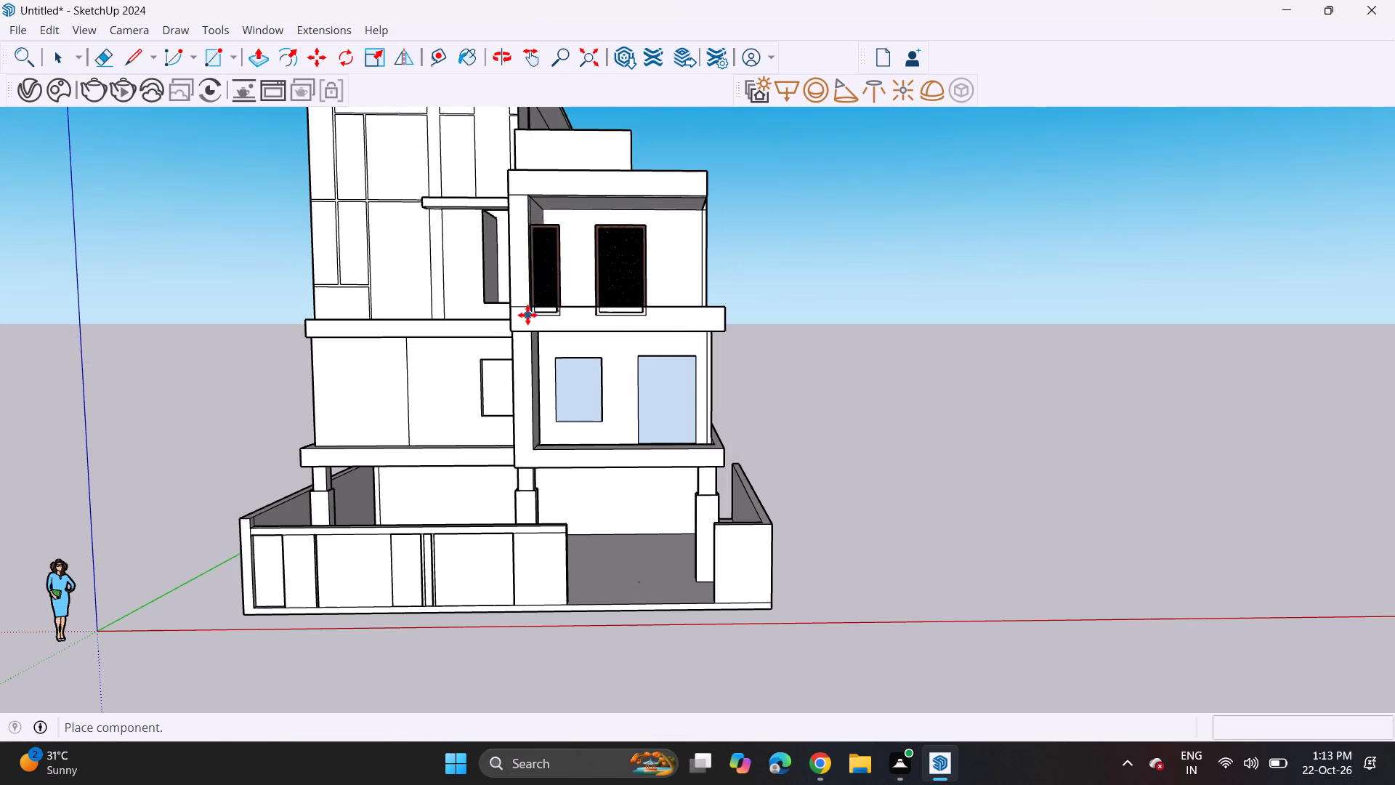
{"action": "left_click", "coordinate": [875, 486]}
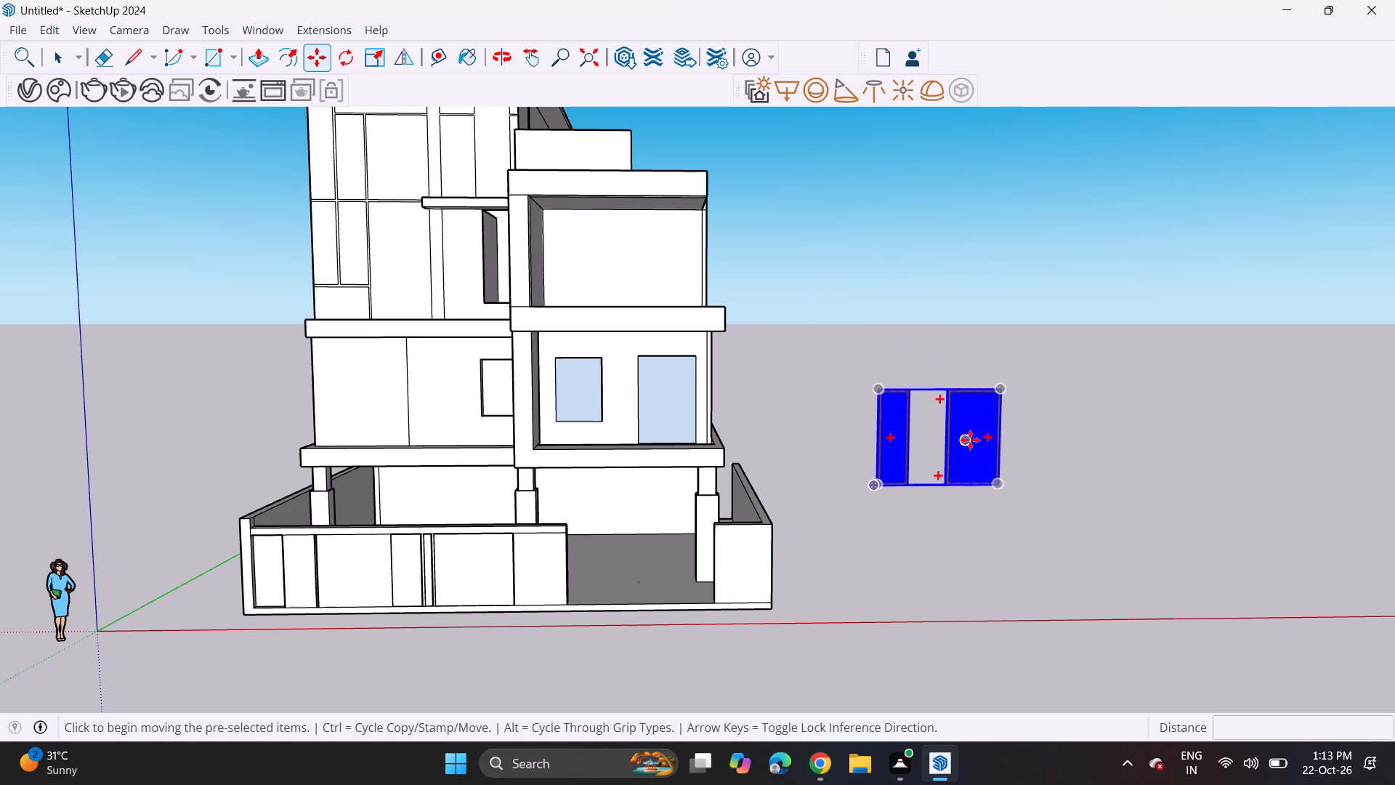
Move the imported partition component a short distance upward beside the building.
{"action": "right_click", "coordinate": [969, 438]}
{"action": "left_click", "coordinate": [999, 157]}
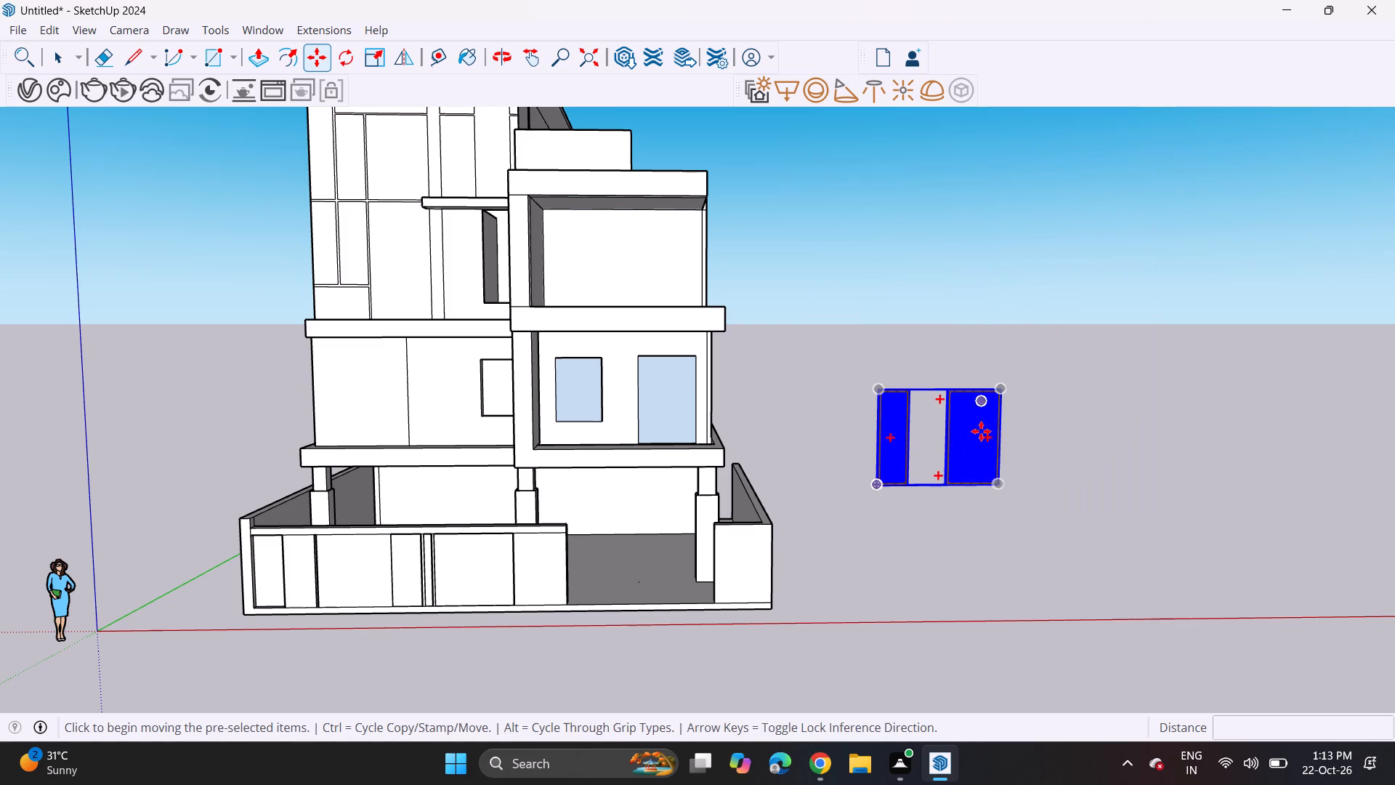
{"action": "left_click", "coordinate": [981, 440]}
{"action": "left_click", "coordinate": [1006, 395]}
Explode the imported partition component into its separate parts.
{"action": "key", "text": "space"}
{"action": "left_click", "coordinate": [1005, 414]}
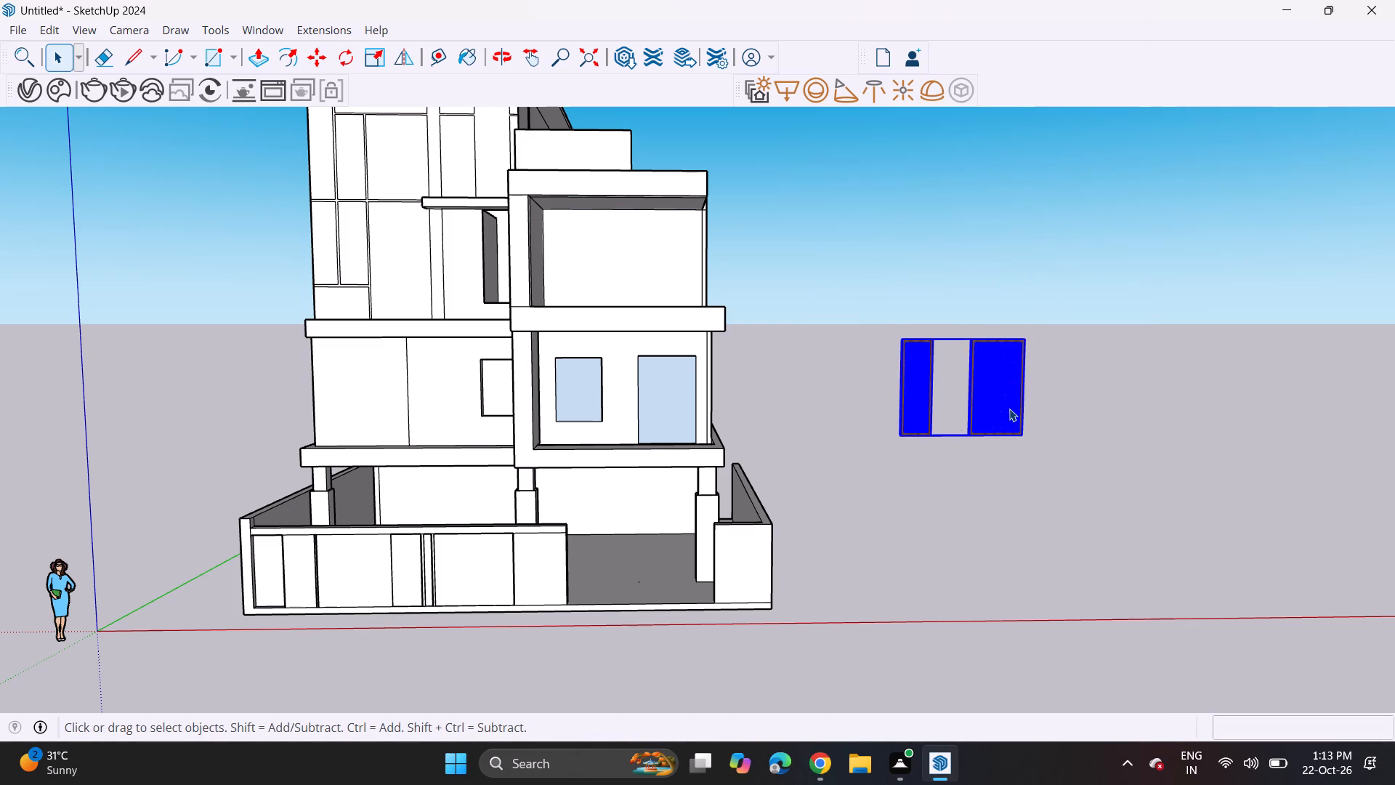
{"action": "right_click", "coordinate": [1009, 408]}
{"action": "left_click", "coordinate": [1041, 538]}
{"action": "left_click", "coordinate": [996, 423]}
Explode the remaining group holding the two lattice panels' frames so the frames become loose geometry.
{"action": "left_click_drag", "start_coordinate": [950, 310], "coordinate": [1051, 467]}
{"action": "right_click", "coordinate": [985, 400]}
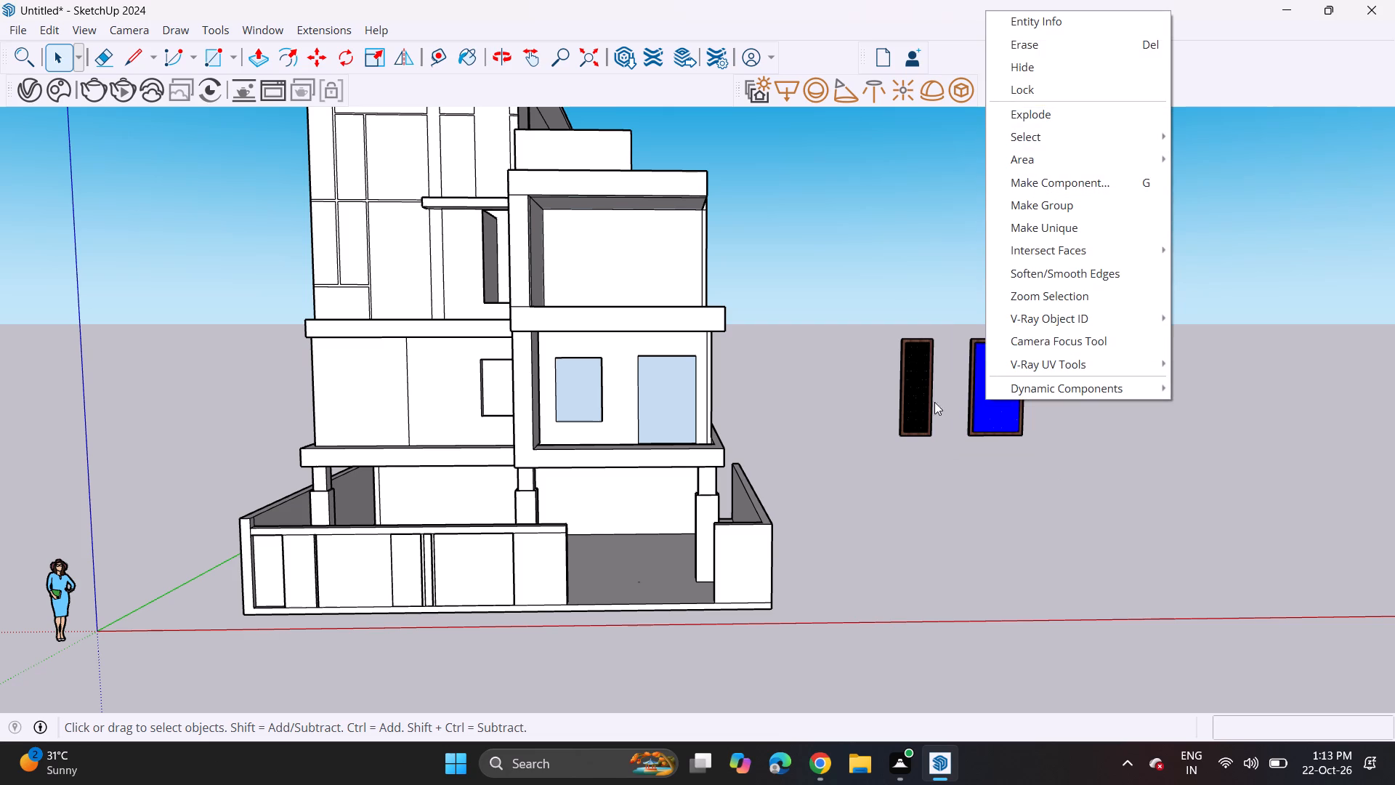
{"action": "left_click", "coordinate": [928, 406]}
{"action": "left_click", "coordinate": [968, 385]}
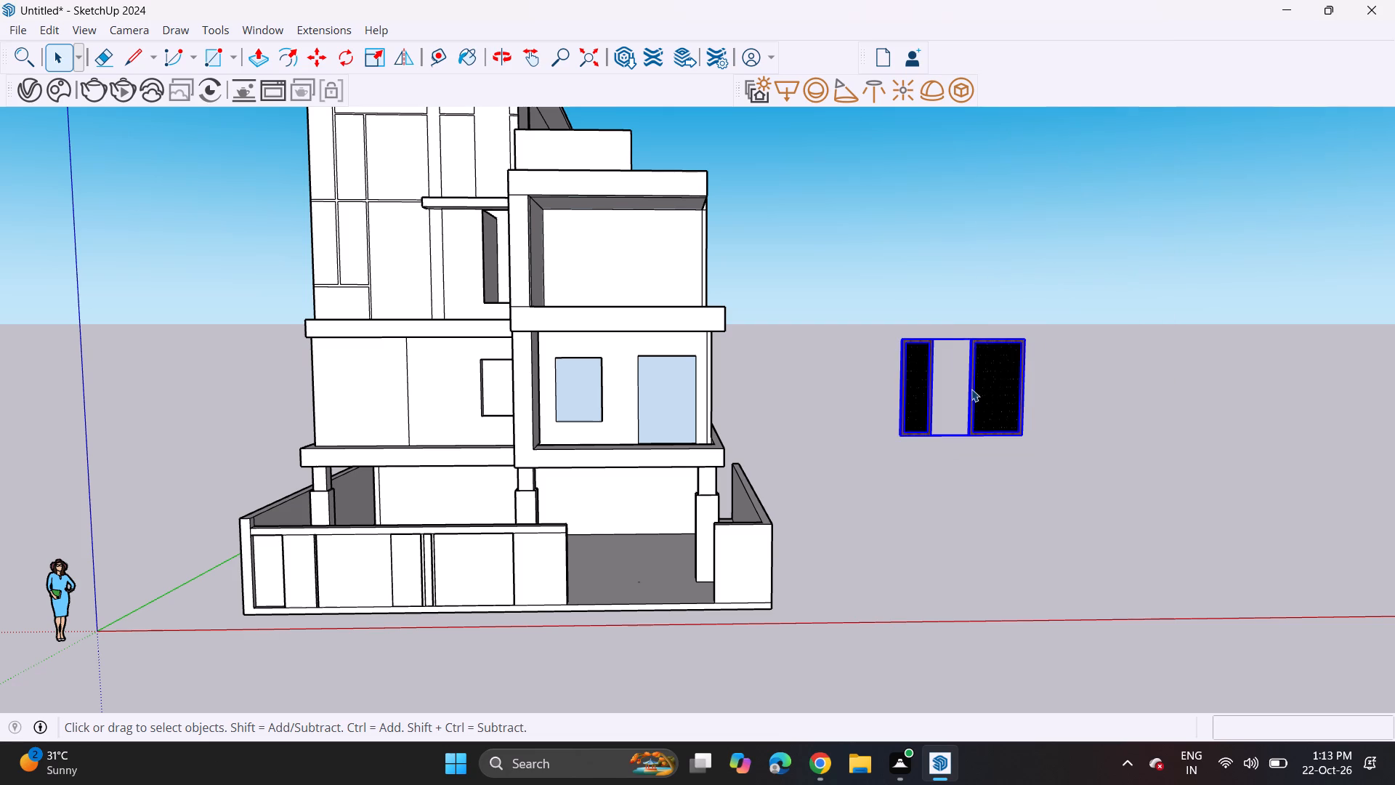
{"action": "left_click", "coordinate": [971, 389]}
{"action": "right_click", "coordinate": [971, 389]}
{"action": "left_click", "coordinate": [1001, 507]}
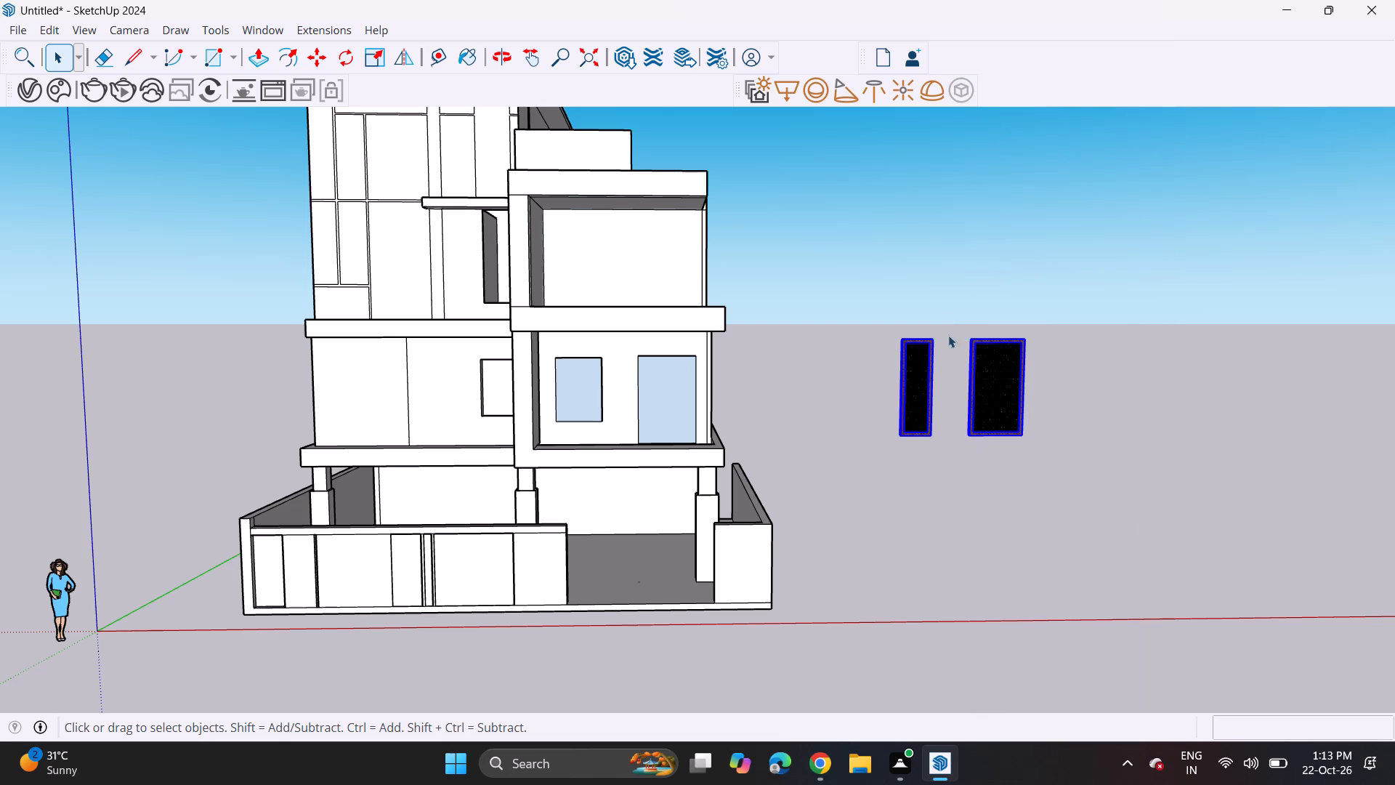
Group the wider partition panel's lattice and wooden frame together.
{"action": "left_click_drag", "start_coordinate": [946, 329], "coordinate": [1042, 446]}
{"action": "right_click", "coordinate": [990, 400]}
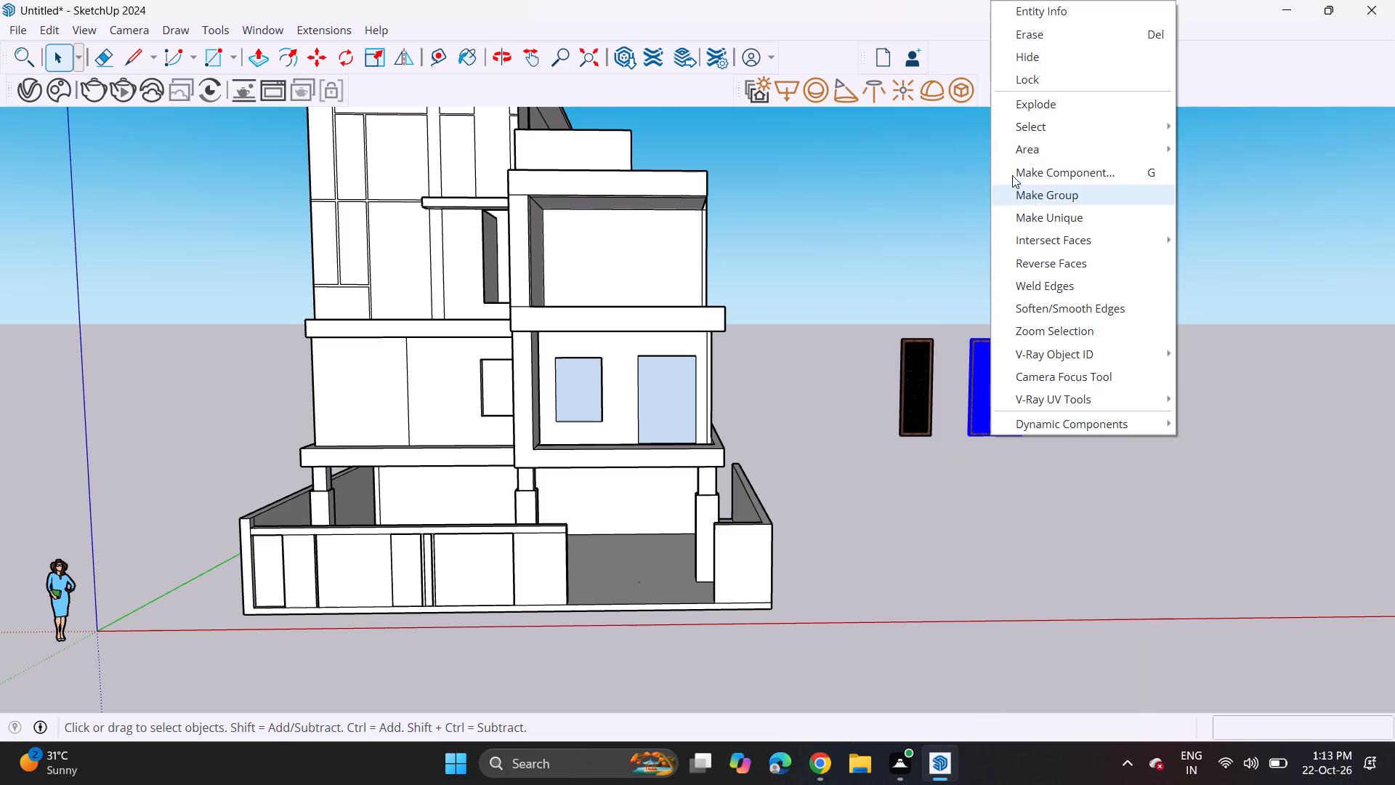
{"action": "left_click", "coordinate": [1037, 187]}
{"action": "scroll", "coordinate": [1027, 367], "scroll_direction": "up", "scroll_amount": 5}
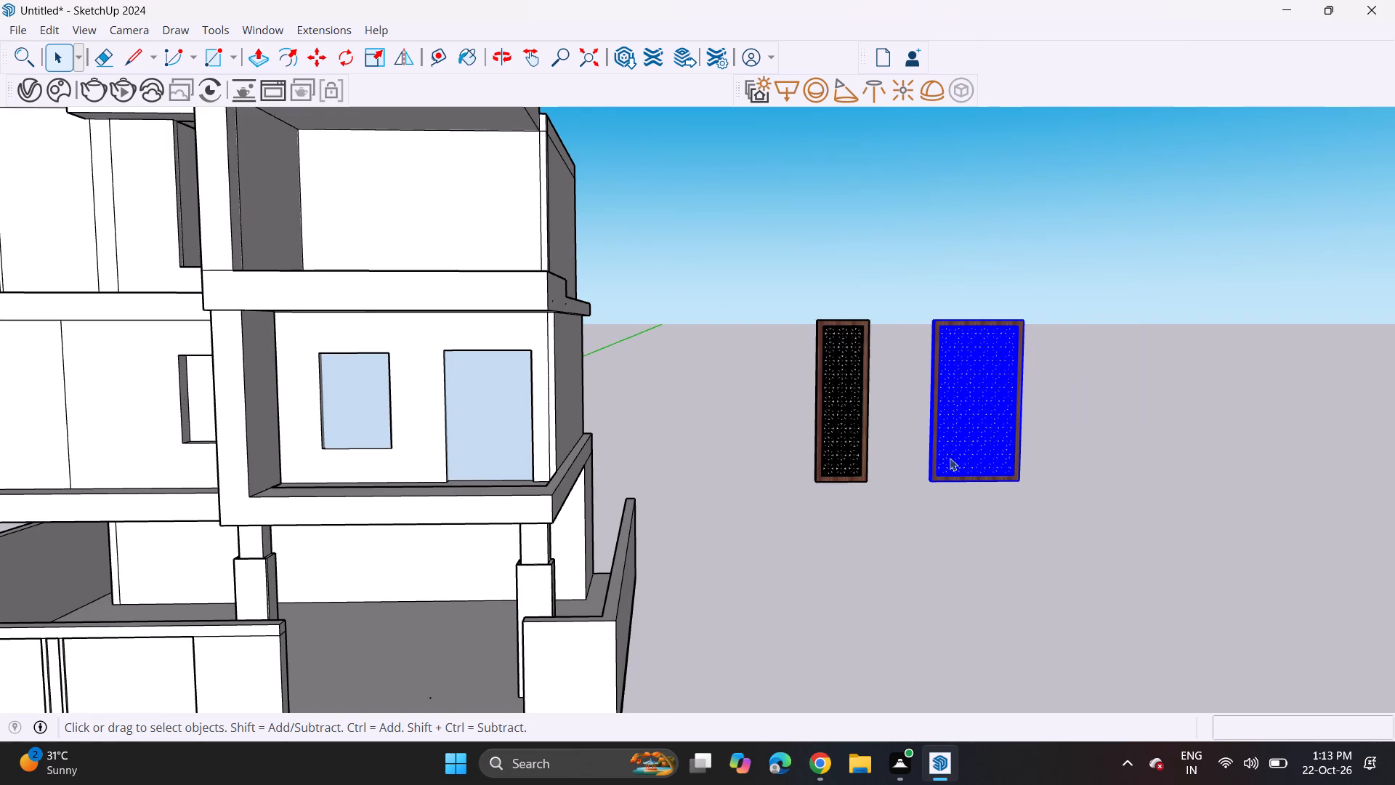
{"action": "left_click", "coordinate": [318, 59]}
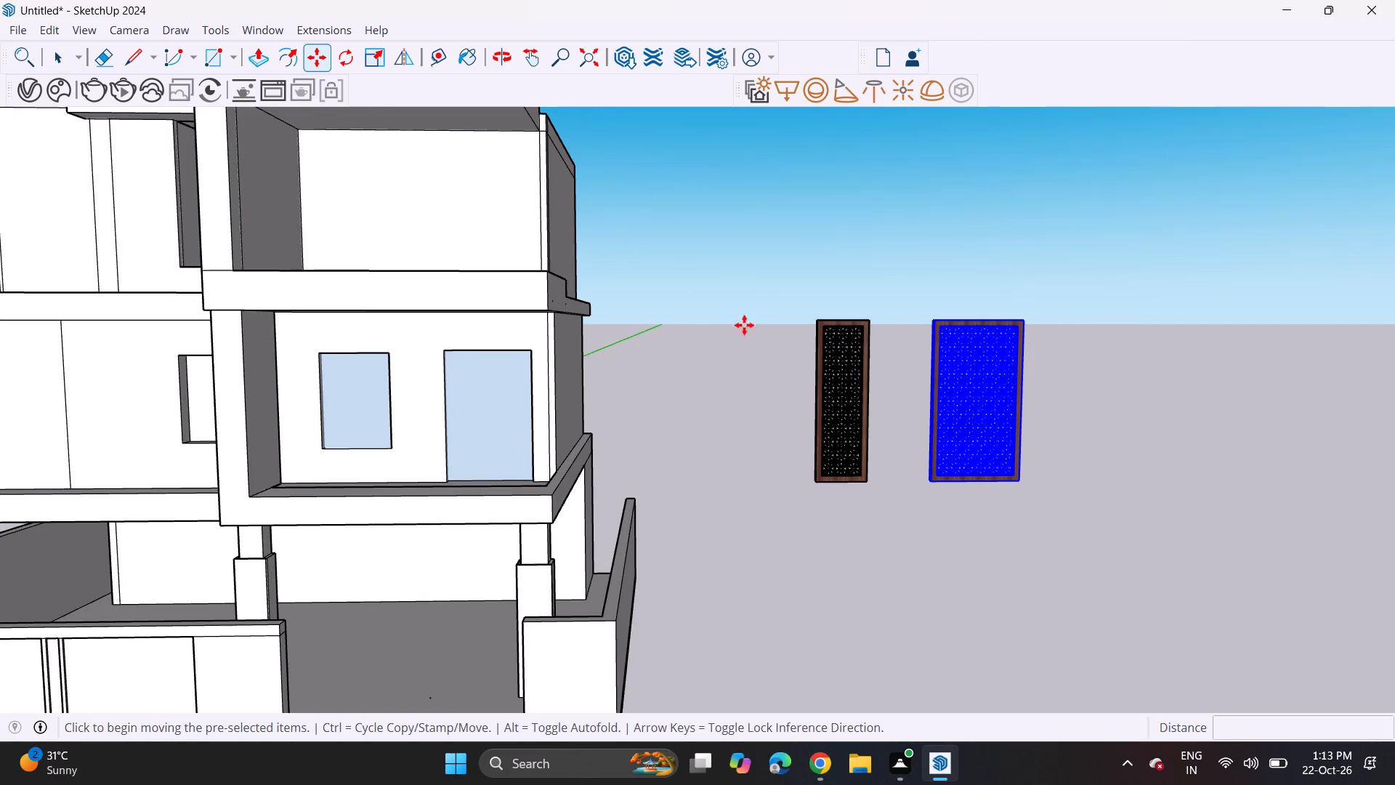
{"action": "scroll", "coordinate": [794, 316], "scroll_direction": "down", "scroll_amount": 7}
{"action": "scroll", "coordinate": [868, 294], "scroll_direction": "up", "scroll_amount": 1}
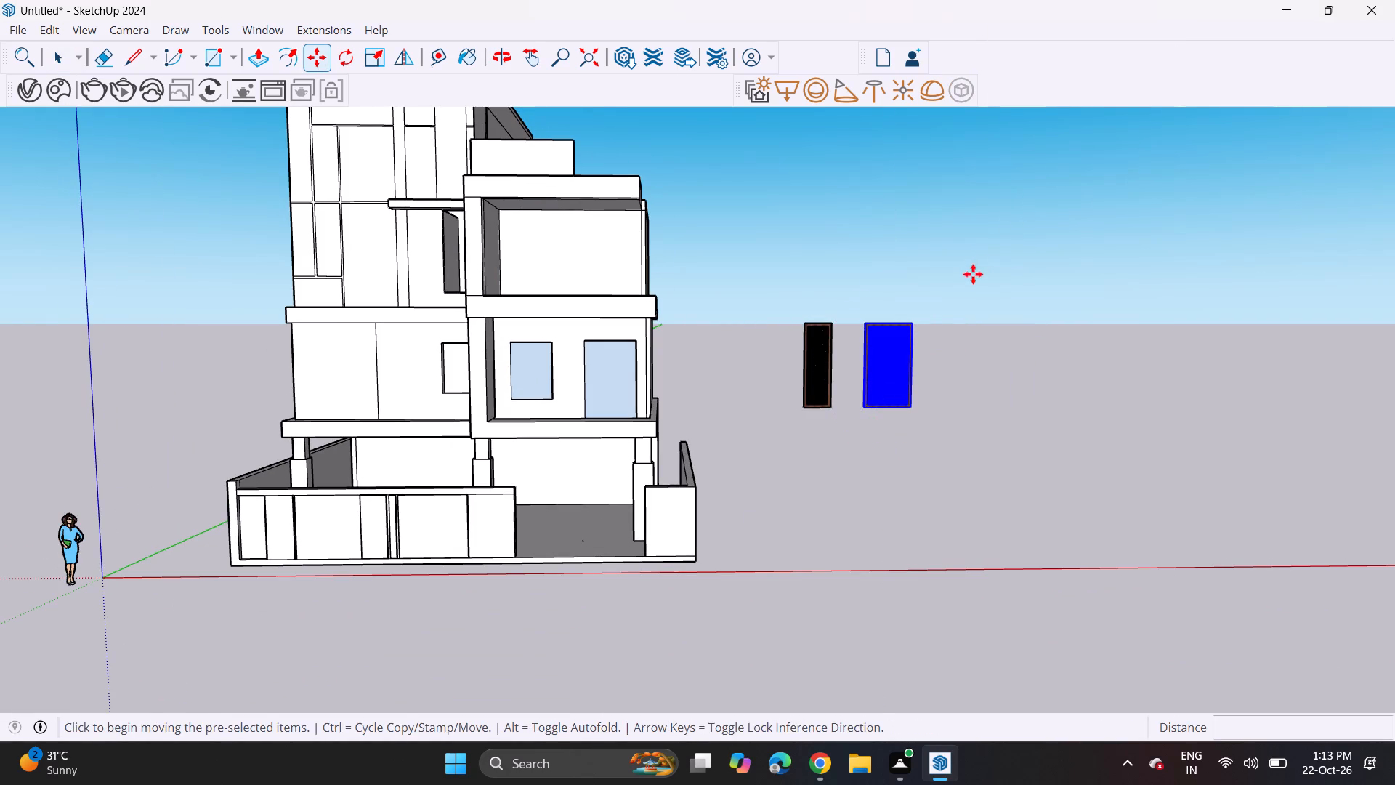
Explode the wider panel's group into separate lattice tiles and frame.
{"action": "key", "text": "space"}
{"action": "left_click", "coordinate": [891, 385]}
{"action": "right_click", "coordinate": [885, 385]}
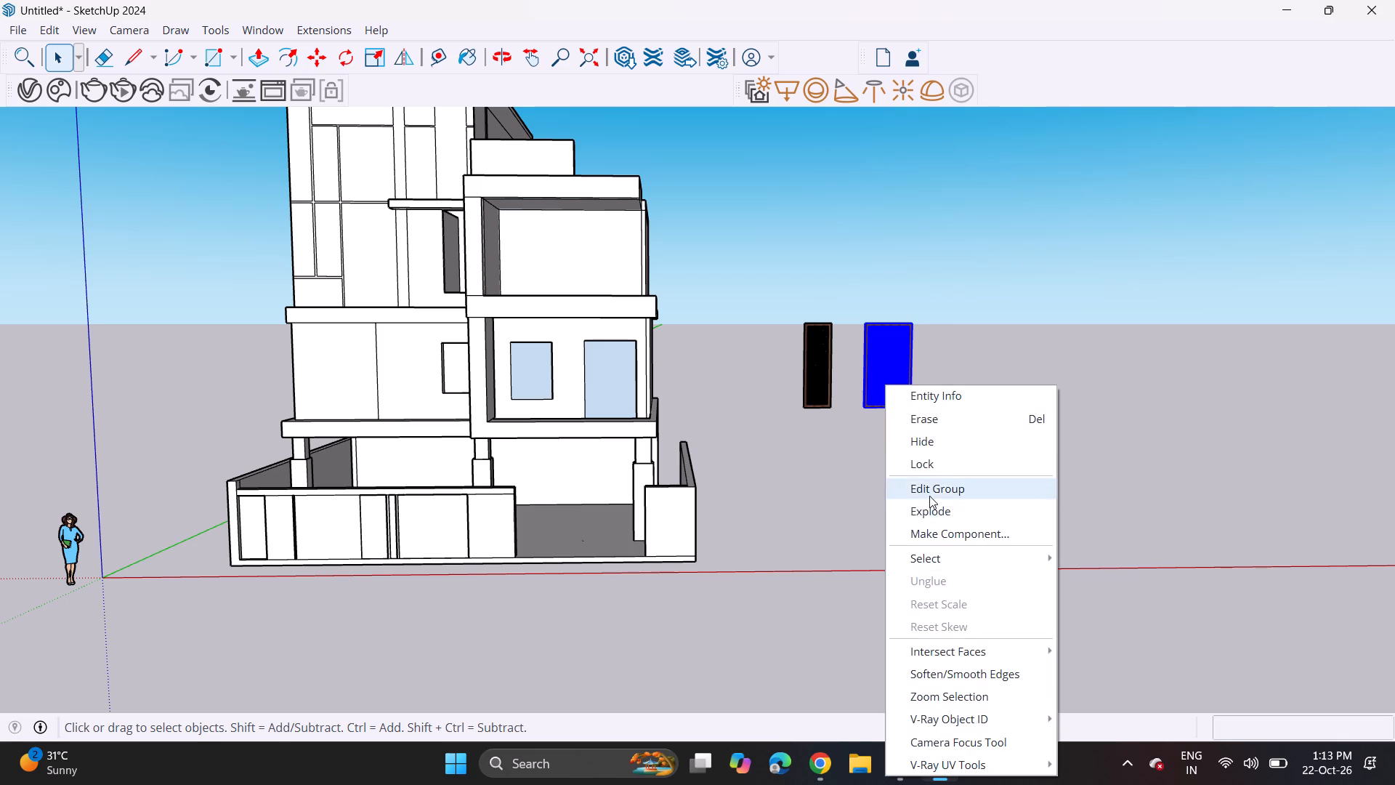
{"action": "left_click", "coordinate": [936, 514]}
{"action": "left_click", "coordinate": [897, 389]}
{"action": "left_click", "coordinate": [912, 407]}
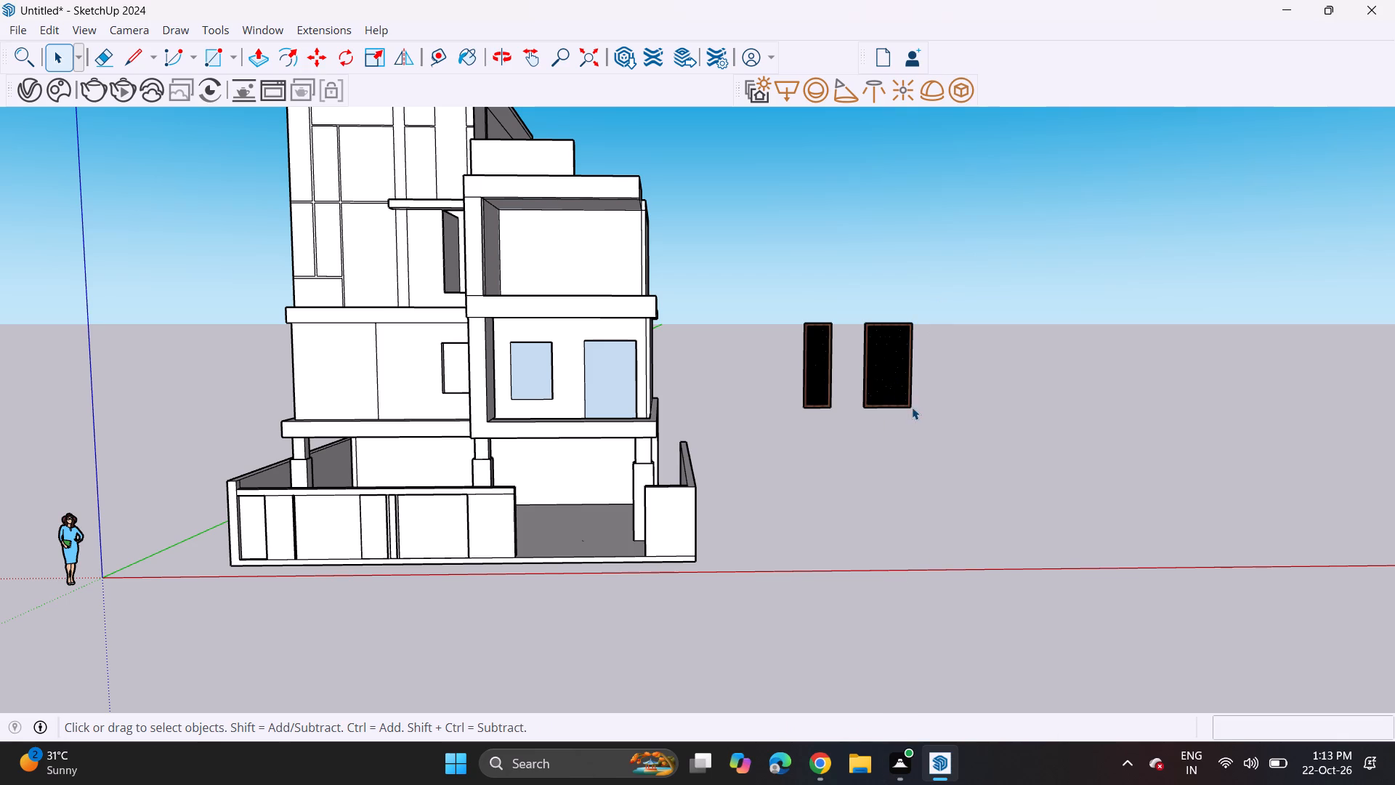
Move the wooden frame about 5' 2 5/8" away from the wider panel to separate it from the lattice.
{"action": "left_click", "coordinate": [910, 399]}
{"action": "left_click", "coordinate": [910, 399]}
{"action": "scroll", "coordinate": [909, 340], "scroll_direction": "up", "scroll_amount": 10}
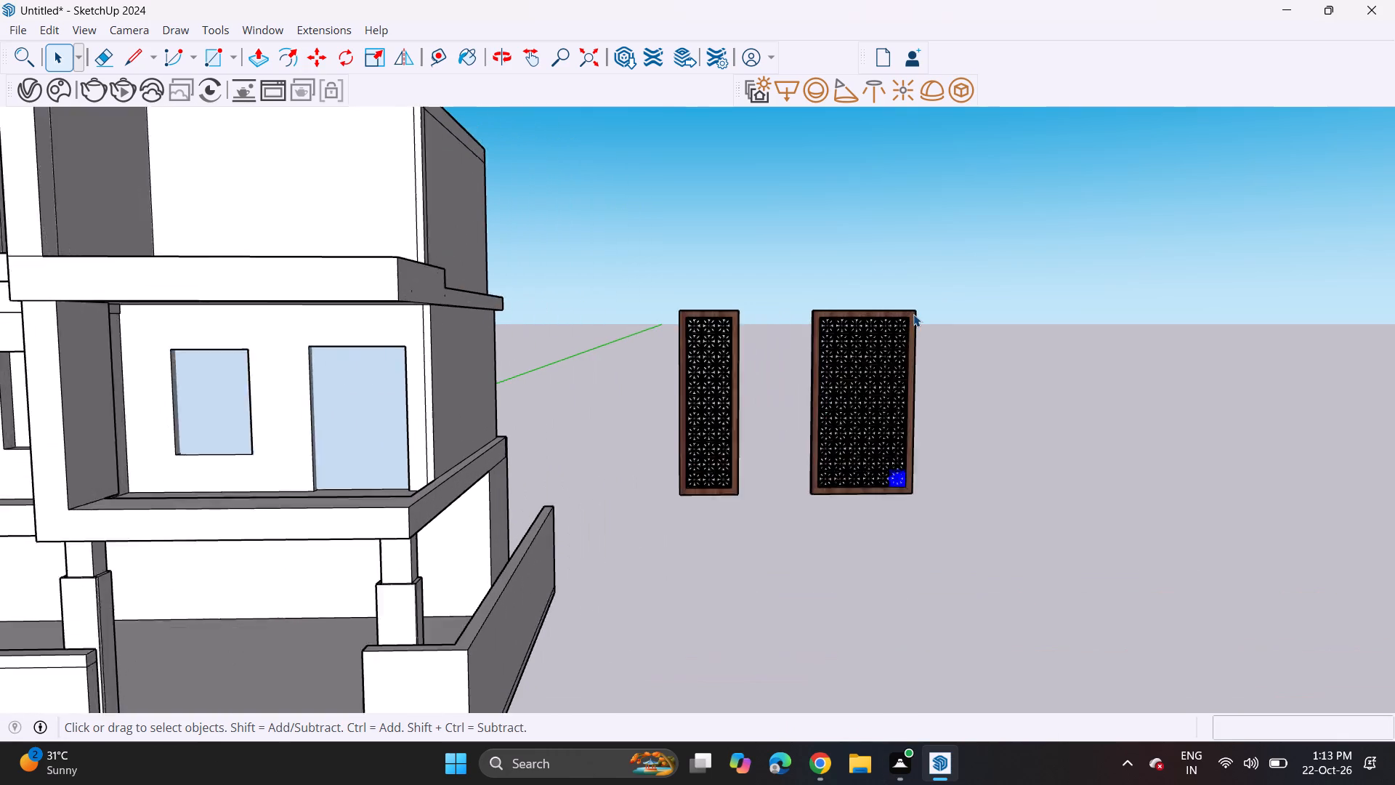
{"action": "left_click", "coordinate": [913, 314]}
{"action": "scroll", "coordinate": [913, 314], "scroll_direction": "up", "scroll_amount": 6}
{"action": "triple_click", "coordinate": [913, 314]}
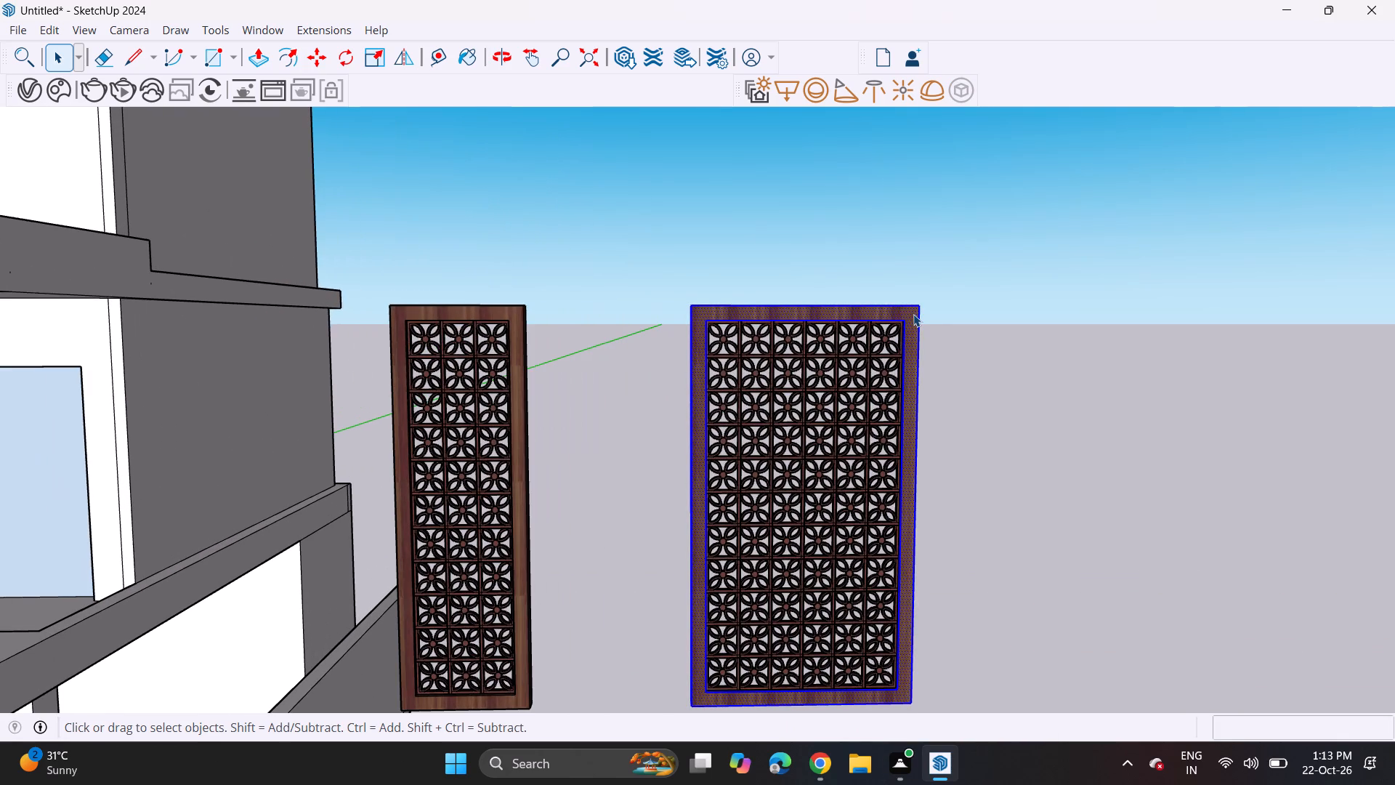
{"action": "key", "text": "m"}
{"action": "left_click", "coordinate": [921, 309]}
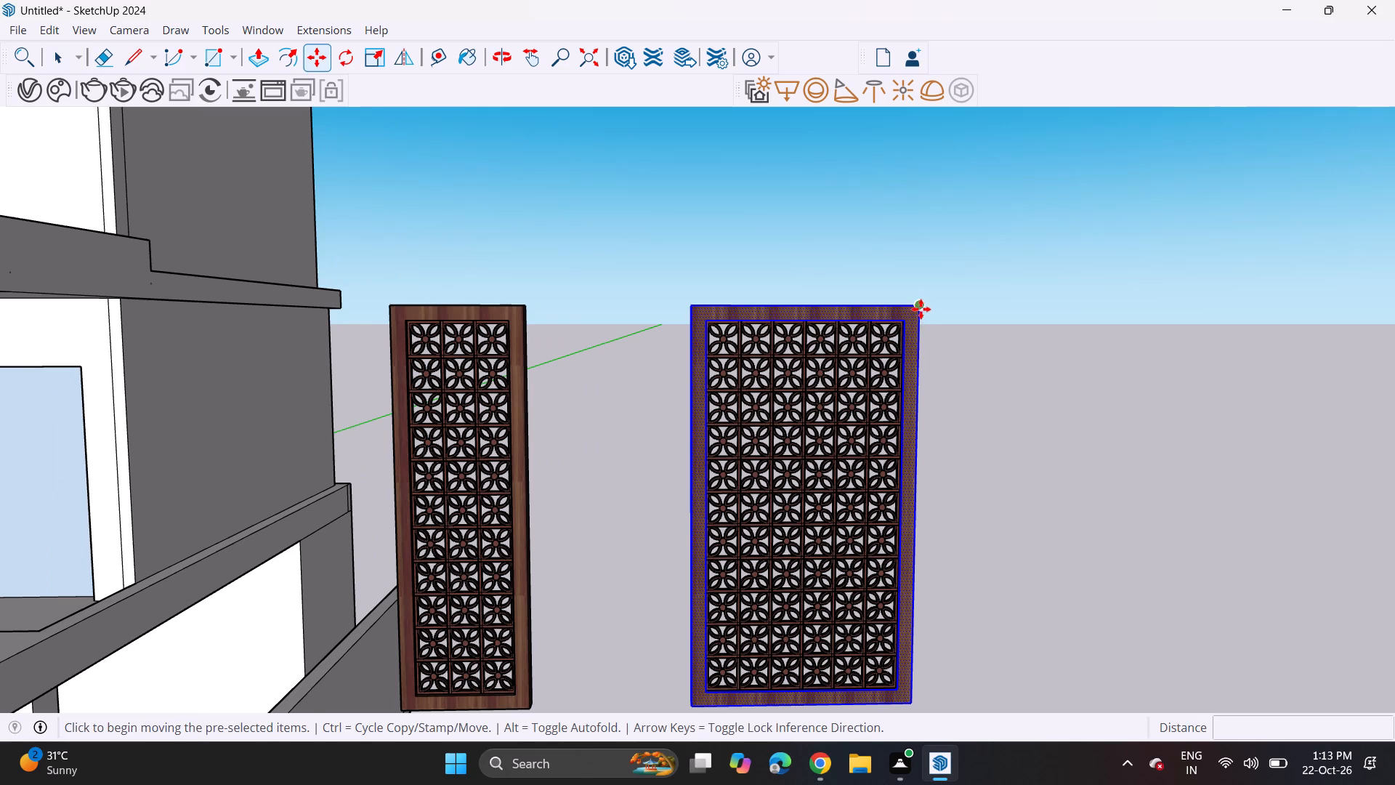
{"action": "left_click", "coordinate": [1219, 273]}
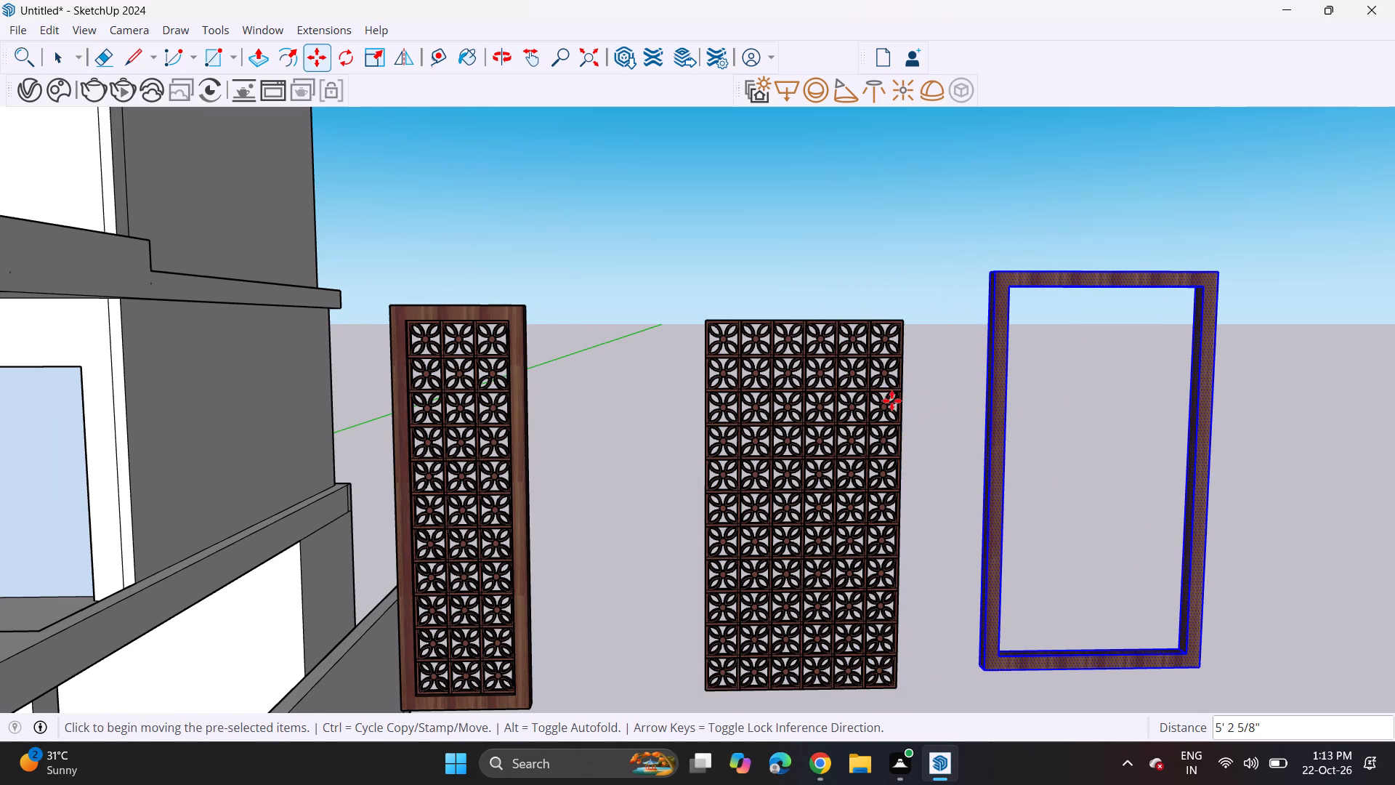
{"action": "key", "text": "space"}
Group all the tiles of the wider lattice, leaving out the wooden frame.
{"action": "left_click", "coordinate": [845, 280]}
{"action": "scroll", "coordinate": [746, 338], "scroll_direction": "down", "scroll_amount": 8}
{"action": "left_click_drag", "start_coordinate": [699, 307], "coordinate": [748, 455]}
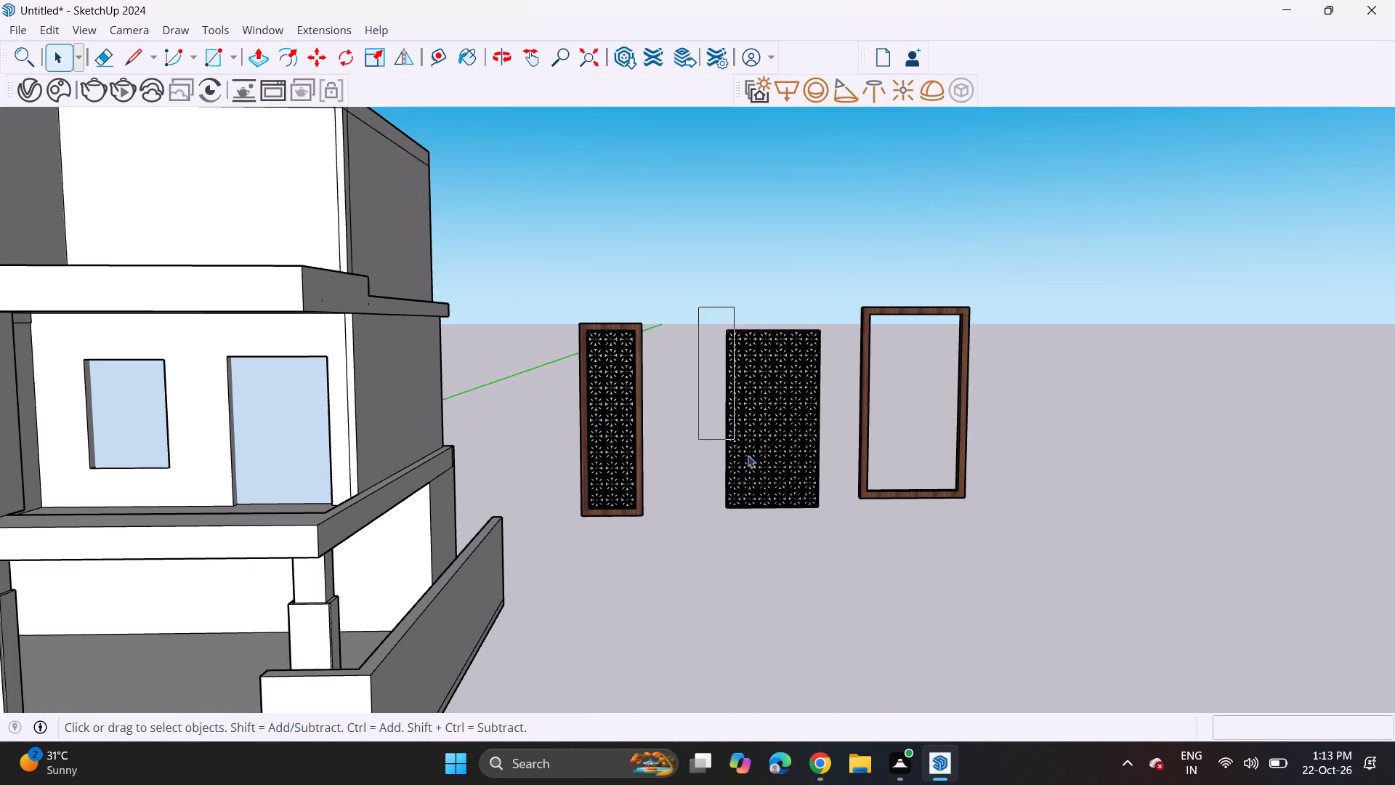
{"action": "left_click_drag", "start_coordinate": [748, 455], "coordinate": [829, 531]}
{"action": "right_click", "coordinate": [770, 445]}
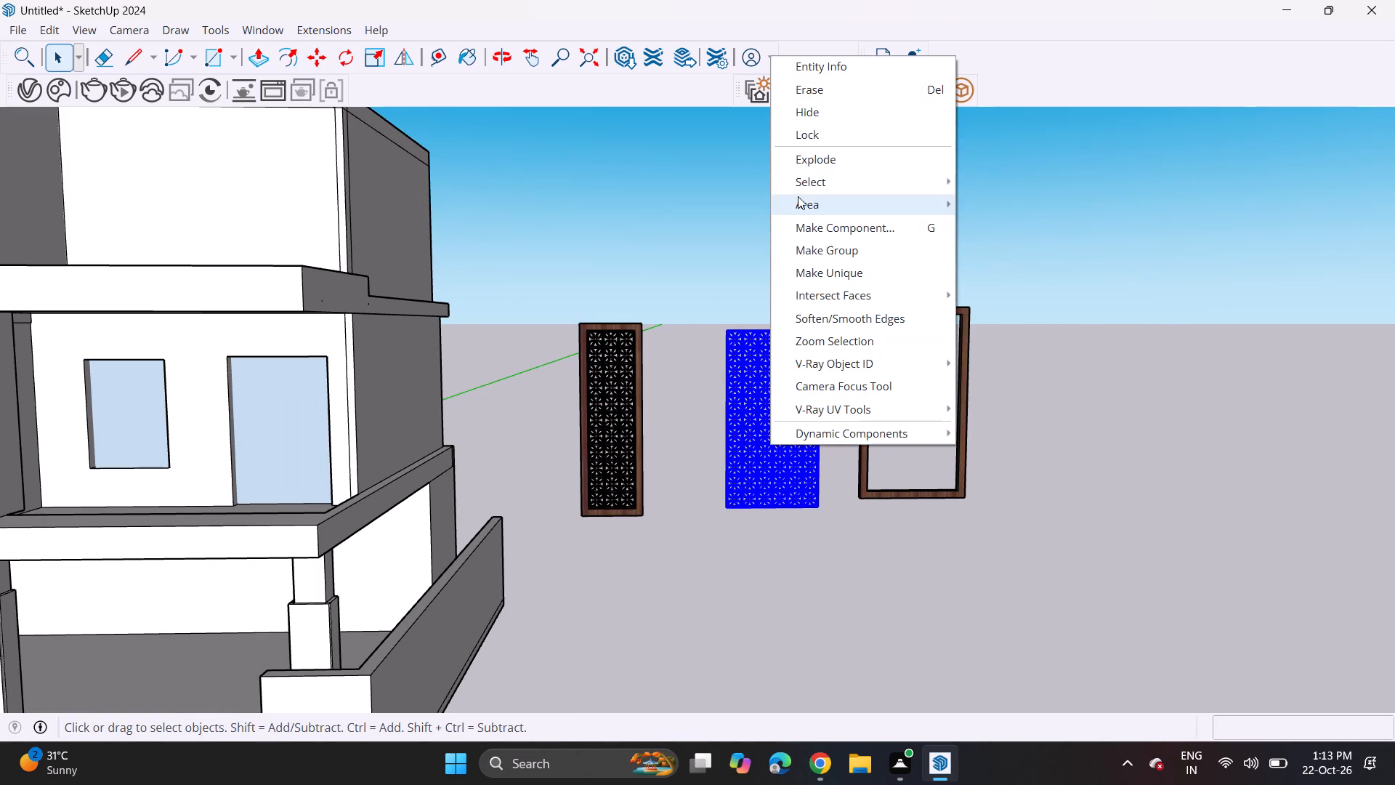
{"action": "left_click", "coordinate": [814, 250]}
Move the wider lattice group into the upper balcony opening, with its top corner at the opening's upper corner beside the side wall.
{"action": "scroll", "coordinate": [785, 321], "scroll_direction": "down", "scroll_amount": 5}
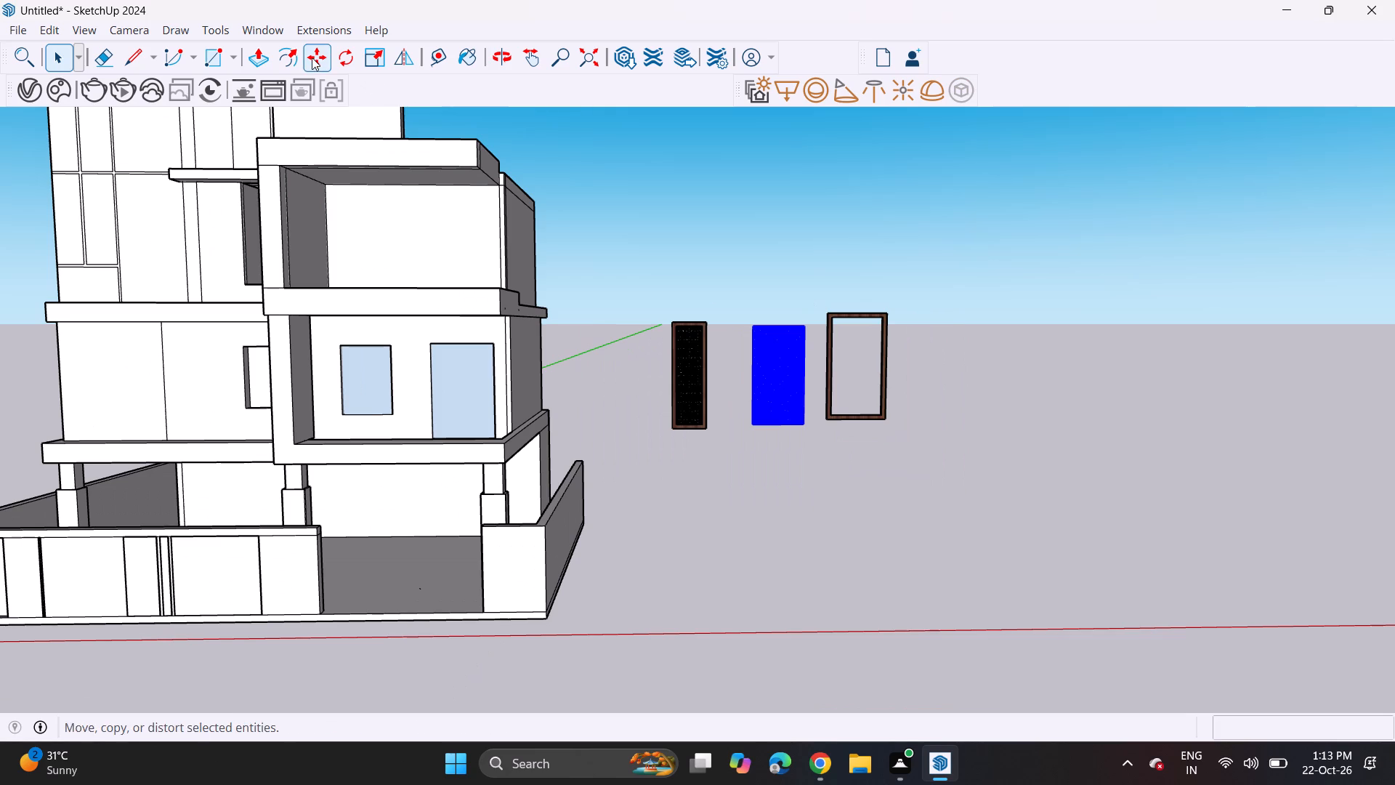
{"action": "left_click", "coordinate": [313, 50]}
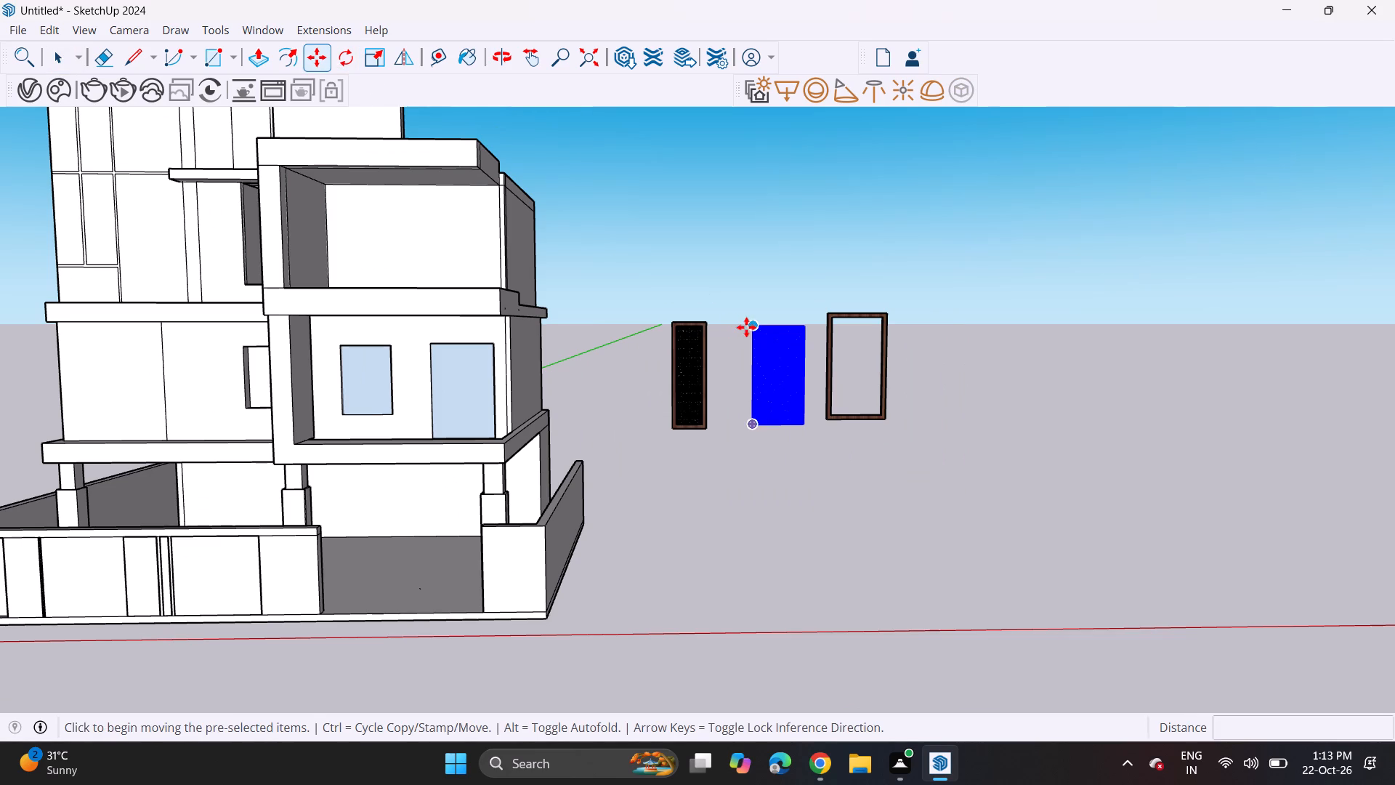
{"action": "left_click", "coordinate": [746, 327]}
{"action": "scroll", "coordinate": [302, 179], "scroll_direction": "up", "scroll_amount": 1, "text": "shift"}
{"action": "middle_click_drag", "start_coordinate": [302, 179], "coordinate": [418, 226], "text": "shift"}
{"action": "scroll", "coordinate": [394, 208], "scroll_direction": "up", "scroll_amount": 9}
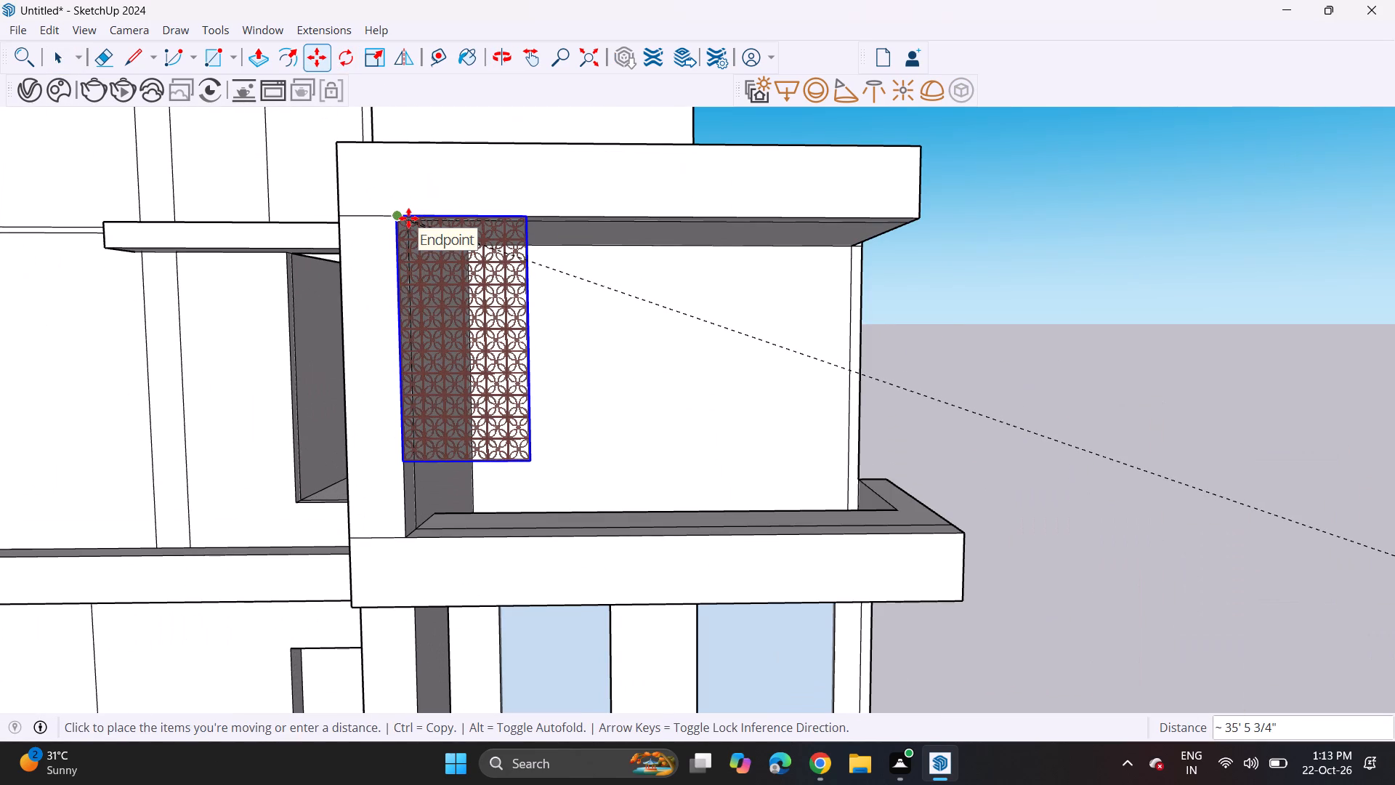
{"action": "scroll", "coordinate": [408, 218], "scroll_direction": "up", "scroll_amount": 10}
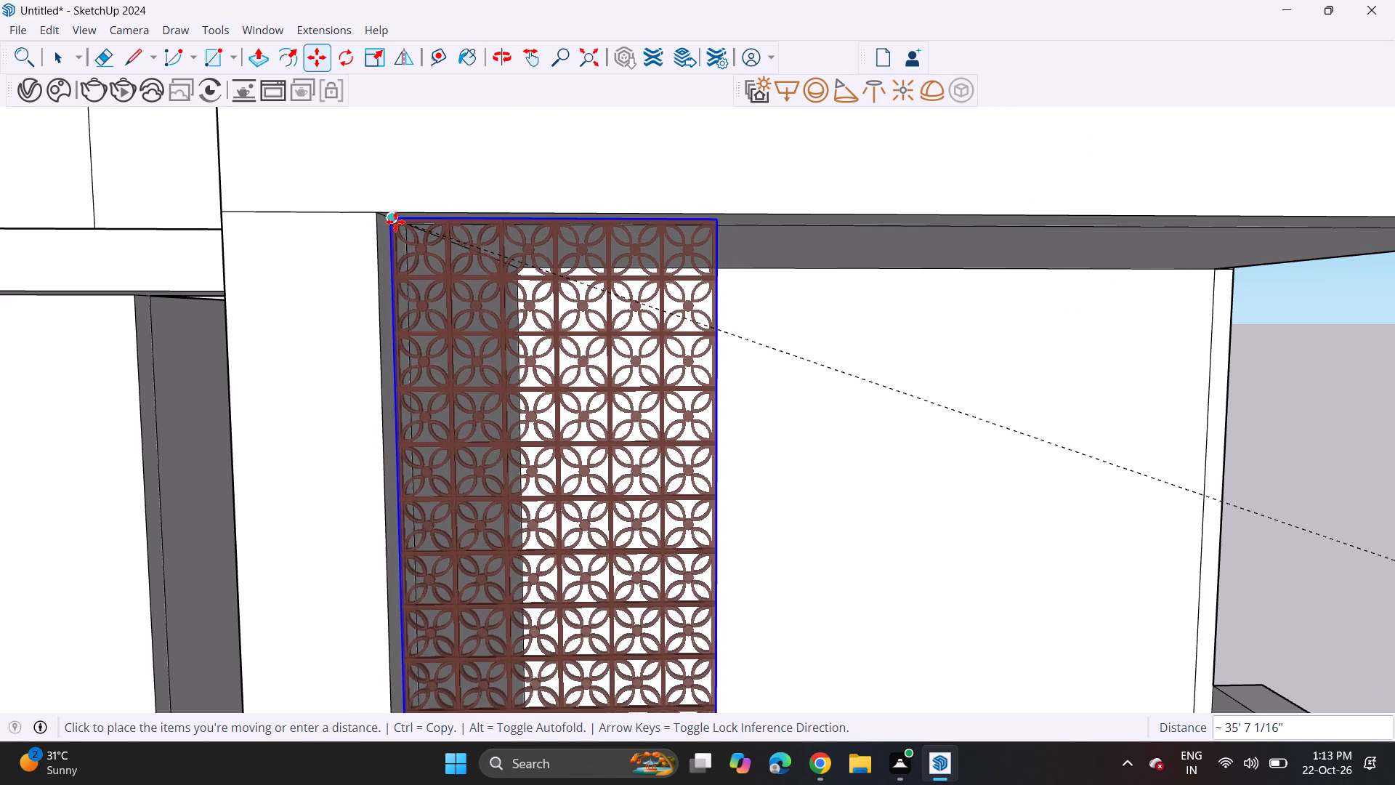
{"action": "left_click", "coordinate": [395, 222]}
Scale the lattice uniformly by about 1.32 so it spans the height of the upper balcony opening.
{"action": "scroll", "coordinate": [399, 241], "scroll_direction": "down", "scroll_amount": 13}
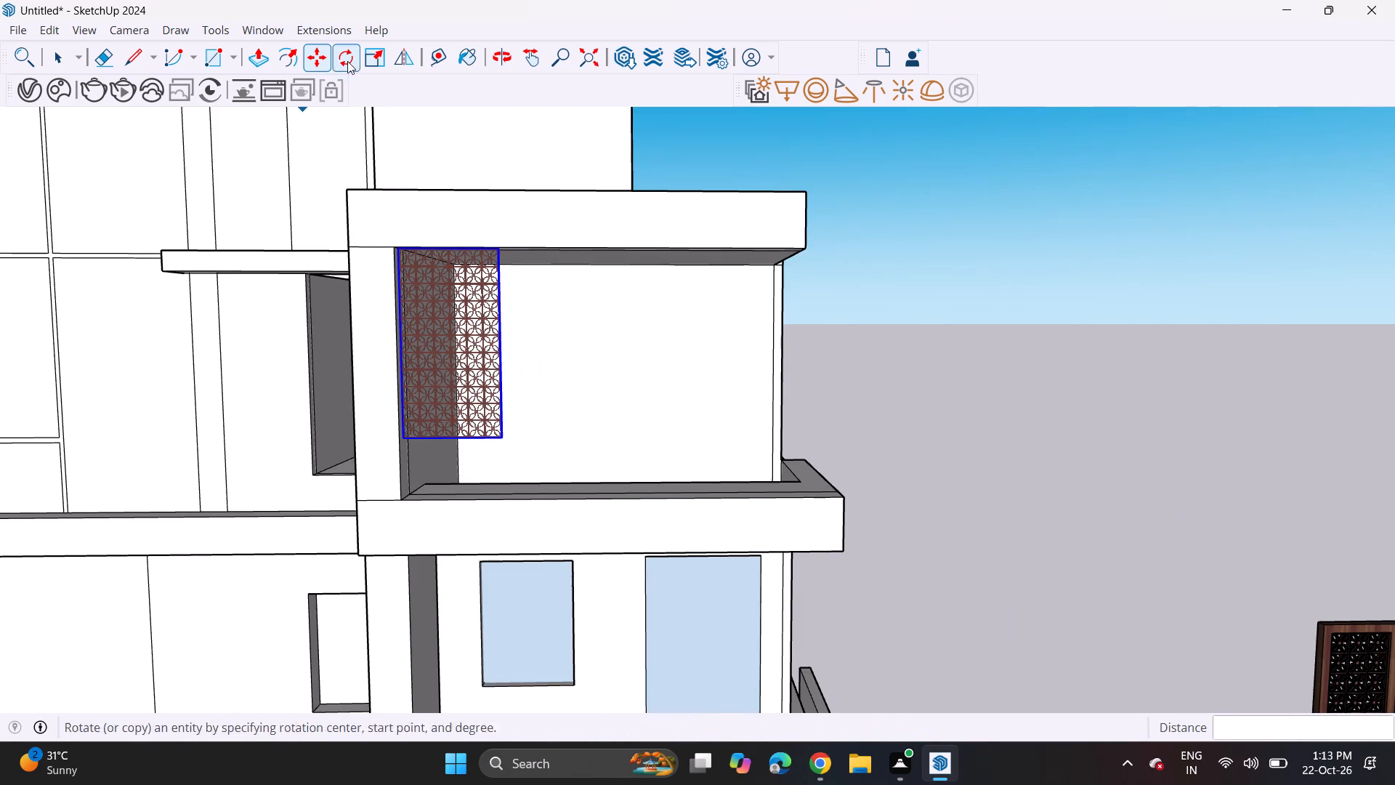
{"action": "left_click", "coordinate": [371, 52]}
{"action": "middle_click_drag", "start_coordinate": [466, 353], "coordinate": [432, 396]}
{"action": "scroll", "coordinate": [426, 398], "scroll_direction": "up", "scroll_amount": 6}
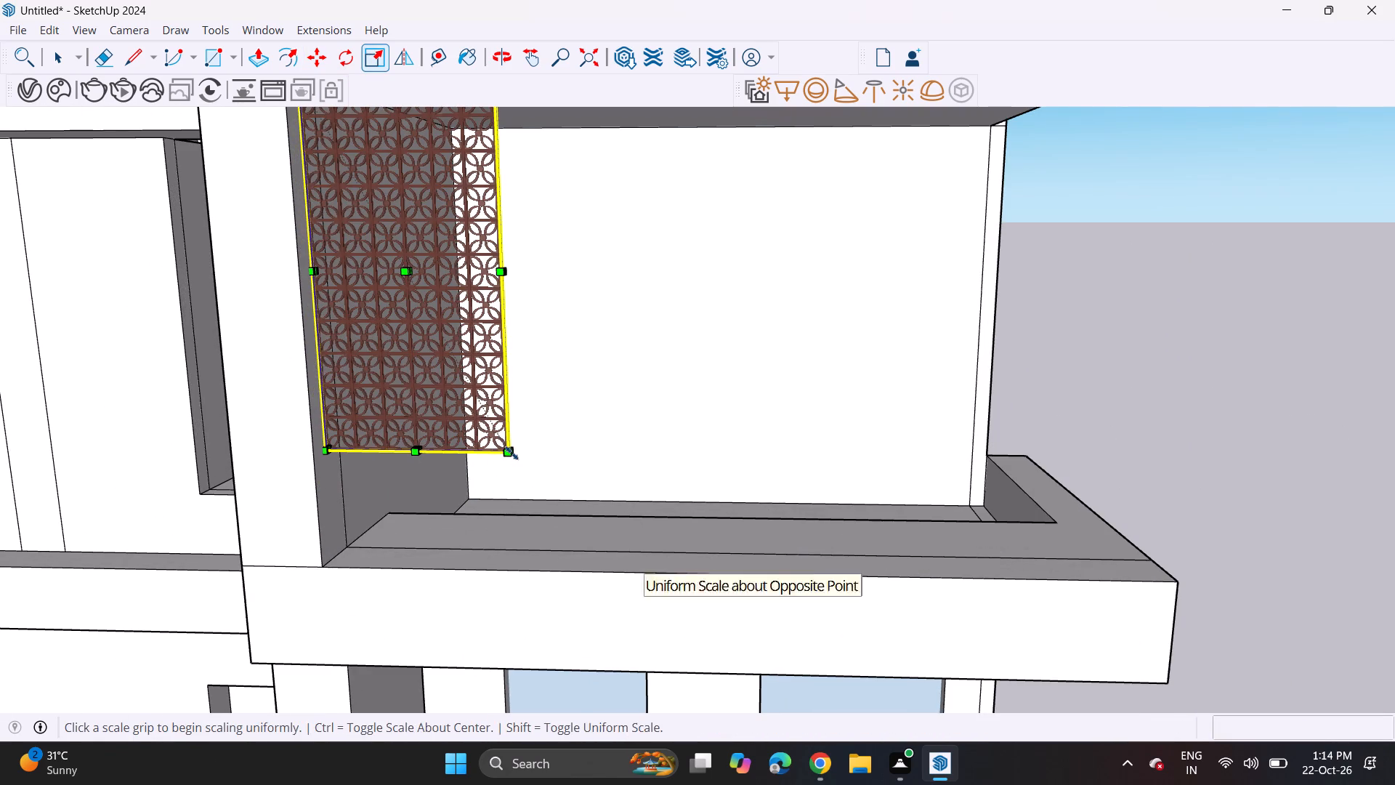
{"action": "left_click", "coordinate": [511, 453]}
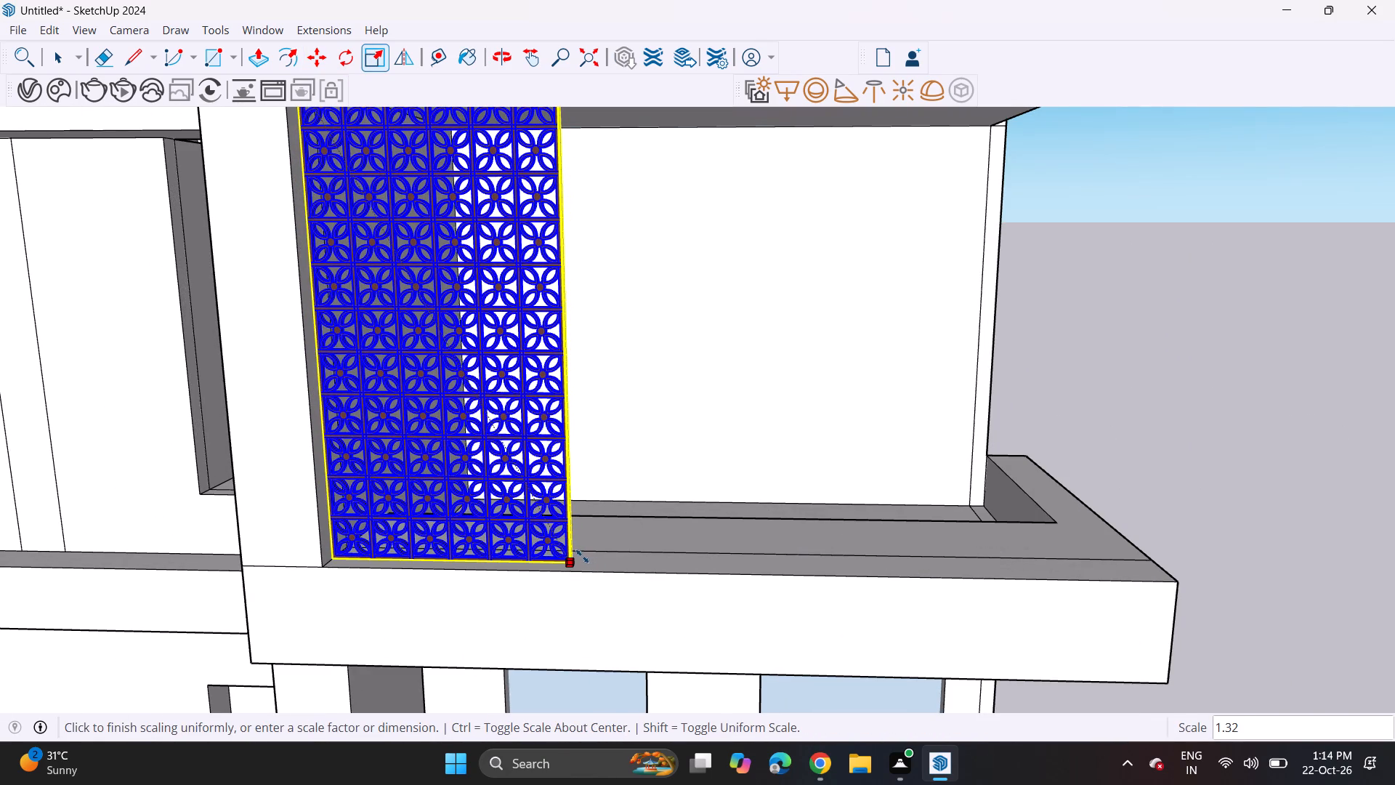
{"action": "left_click", "coordinate": [582, 556]}
{"action": "key", "text": "space"}
{"action": "left_click", "coordinate": [655, 406]}
Copy the upper balcony lattice about 14' 7 1/4" to the balcony below, placing its top under the slab edge.
{"action": "scroll", "coordinate": [626, 440], "scroll_direction": "down", "scroll_amount": 7}
{"action": "middle_click_drag", "start_coordinate": [622, 419], "coordinate": [627, 400]}
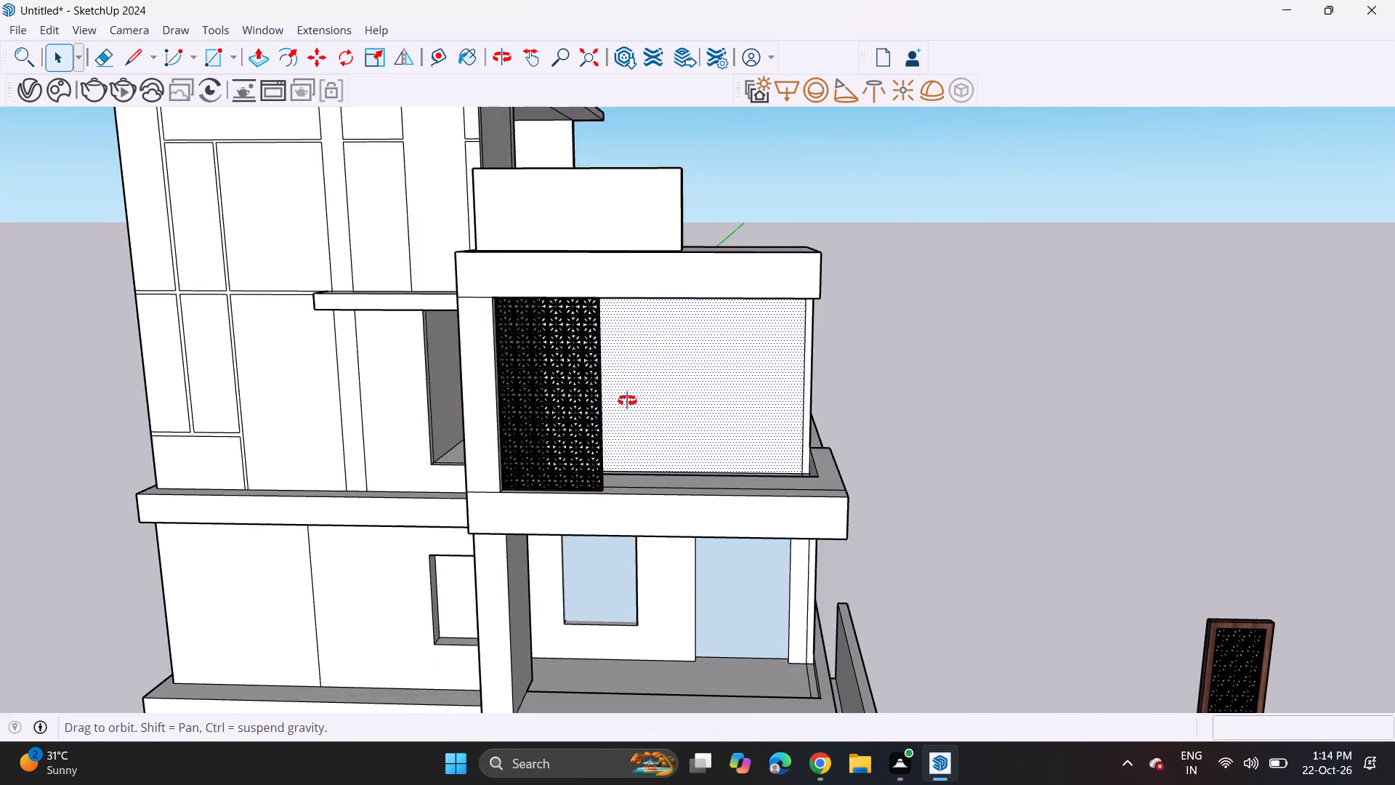
{"action": "middle_click_drag", "start_coordinate": [627, 400], "coordinate": [662, 346]}
{"action": "scroll", "coordinate": [630, 389], "scroll_direction": "up", "scroll_amount": 2}
{"action": "scroll", "coordinate": [666, 346], "scroll_direction": "down", "scroll_amount": 6}
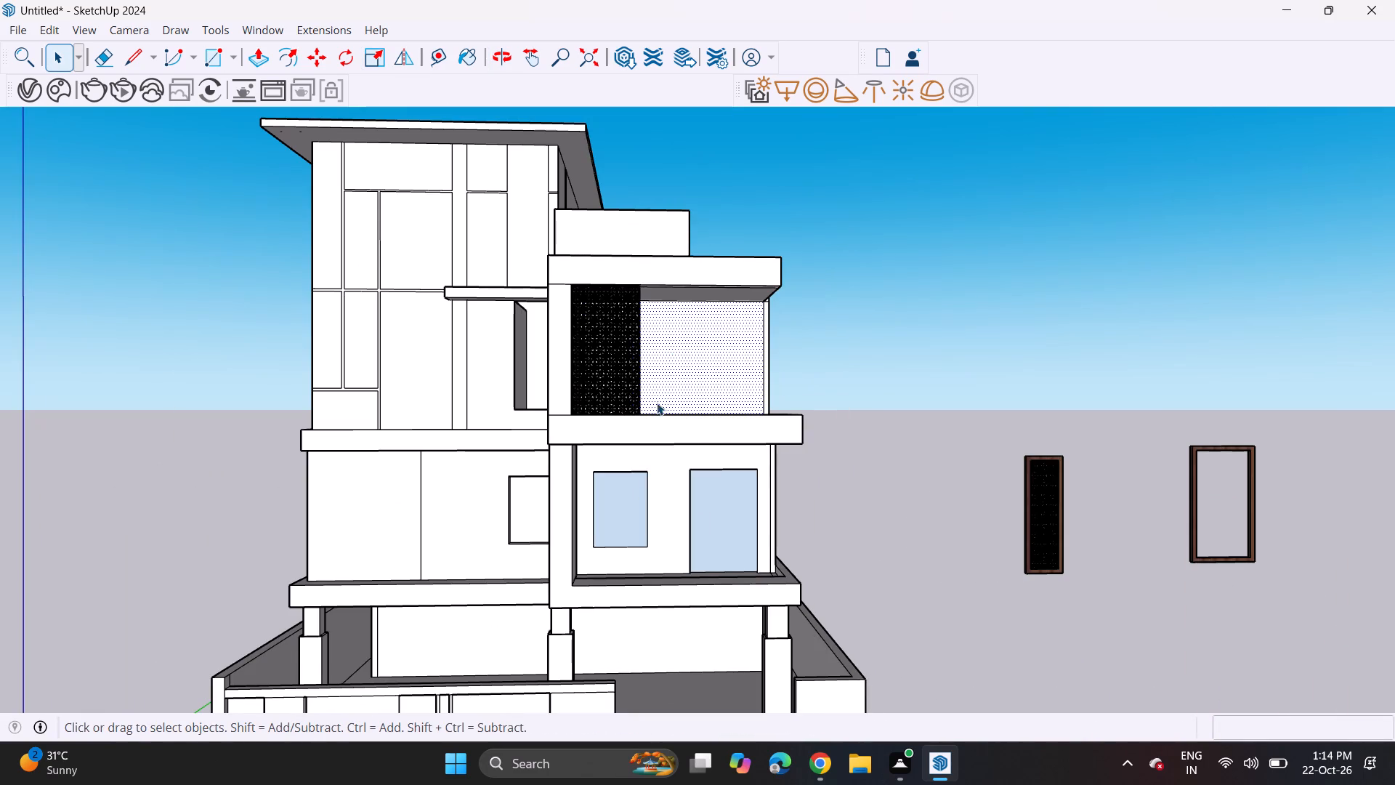
{"action": "left_click", "coordinate": [614, 377]}
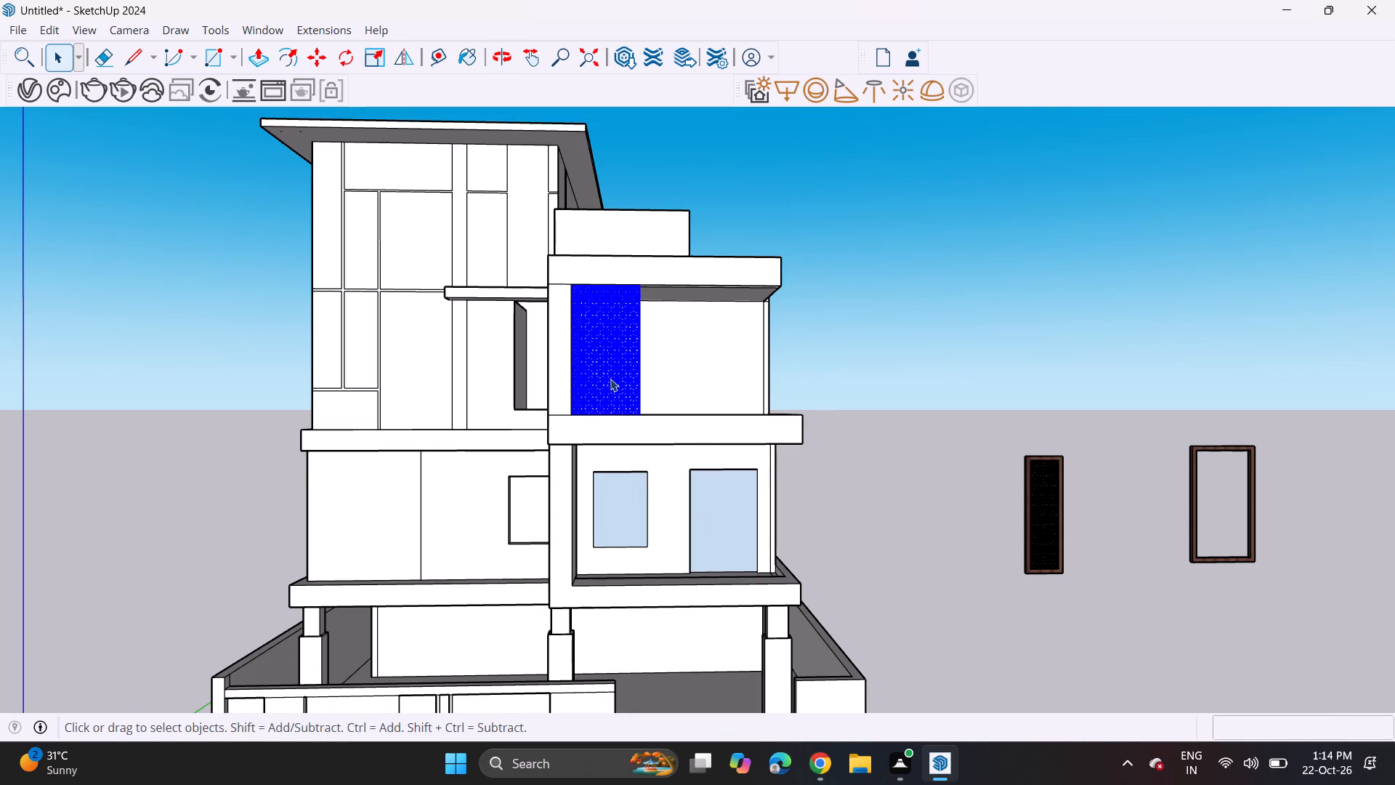
{"action": "left_click", "coordinate": [312, 58]}
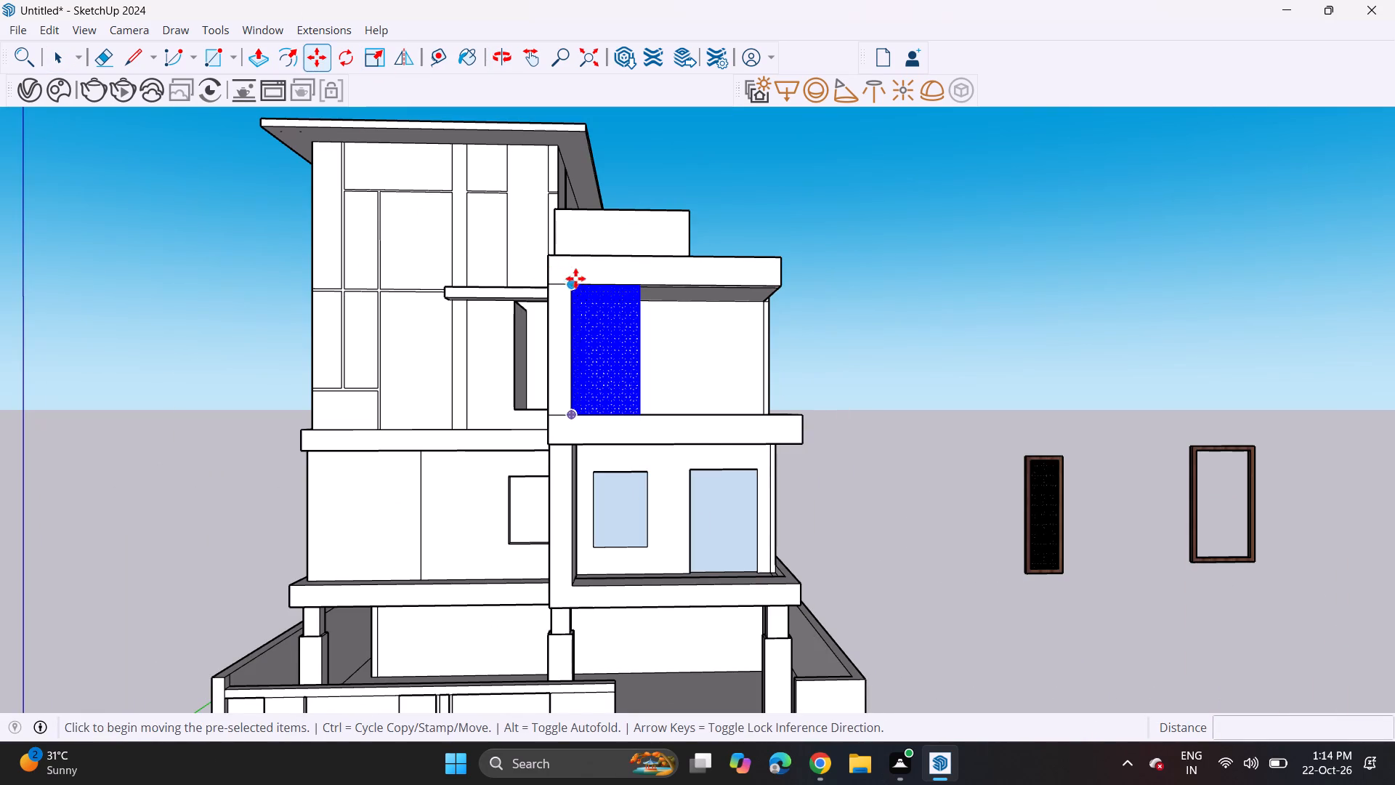
{"action": "left_click", "coordinate": [570, 281]}
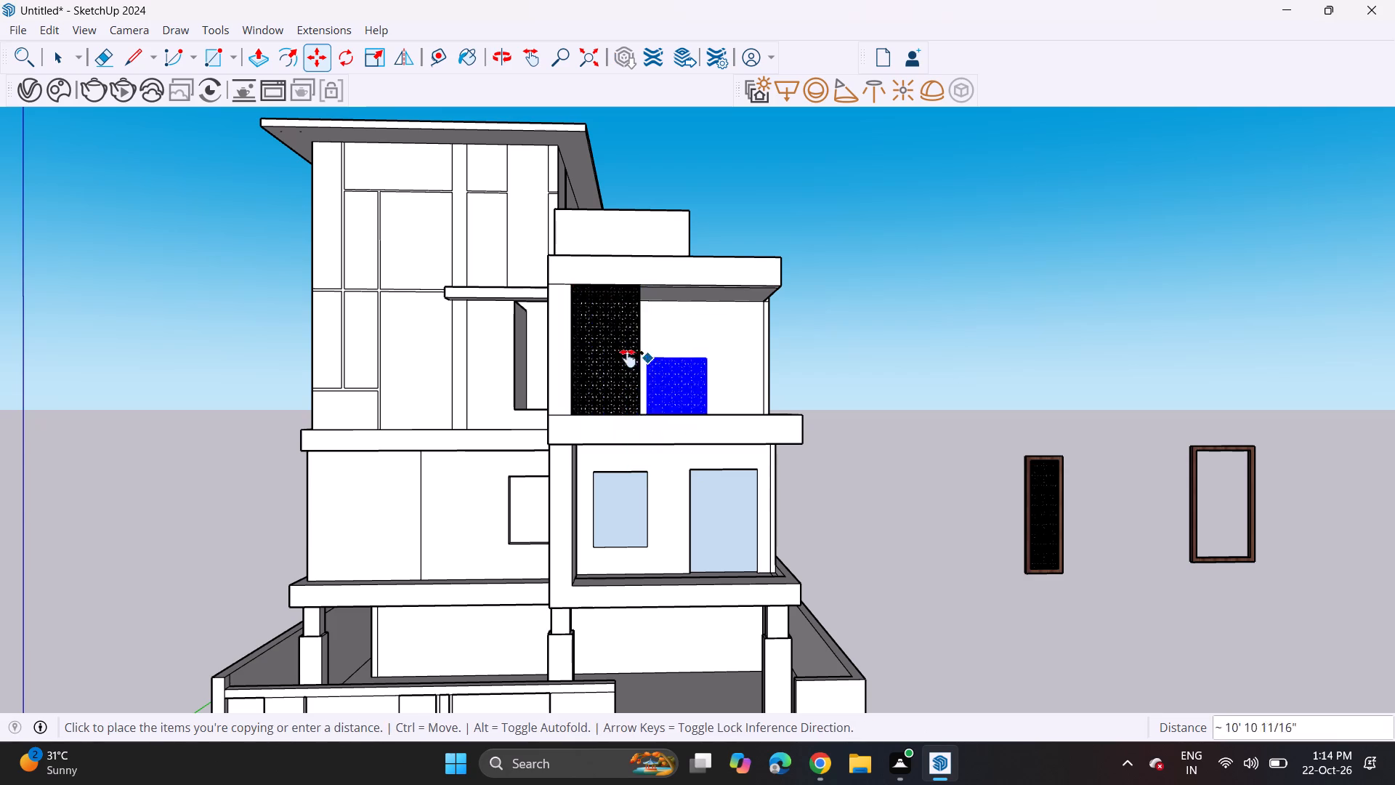
{"action": "middle_click_drag", "start_coordinate": [630, 358], "coordinate": [544, 311], "text": "shift"}
{"action": "scroll", "coordinate": [623, 392], "scroll_direction": "up", "scroll_amount": 1}
{"action": "middle_click_drag", "start_coordinate": [624, 401], "coordinate": [650, 462]}
{"action": "scroll", "coordinate": [670, 454], "scroll_direction": "up", "scroll_amount": 5}
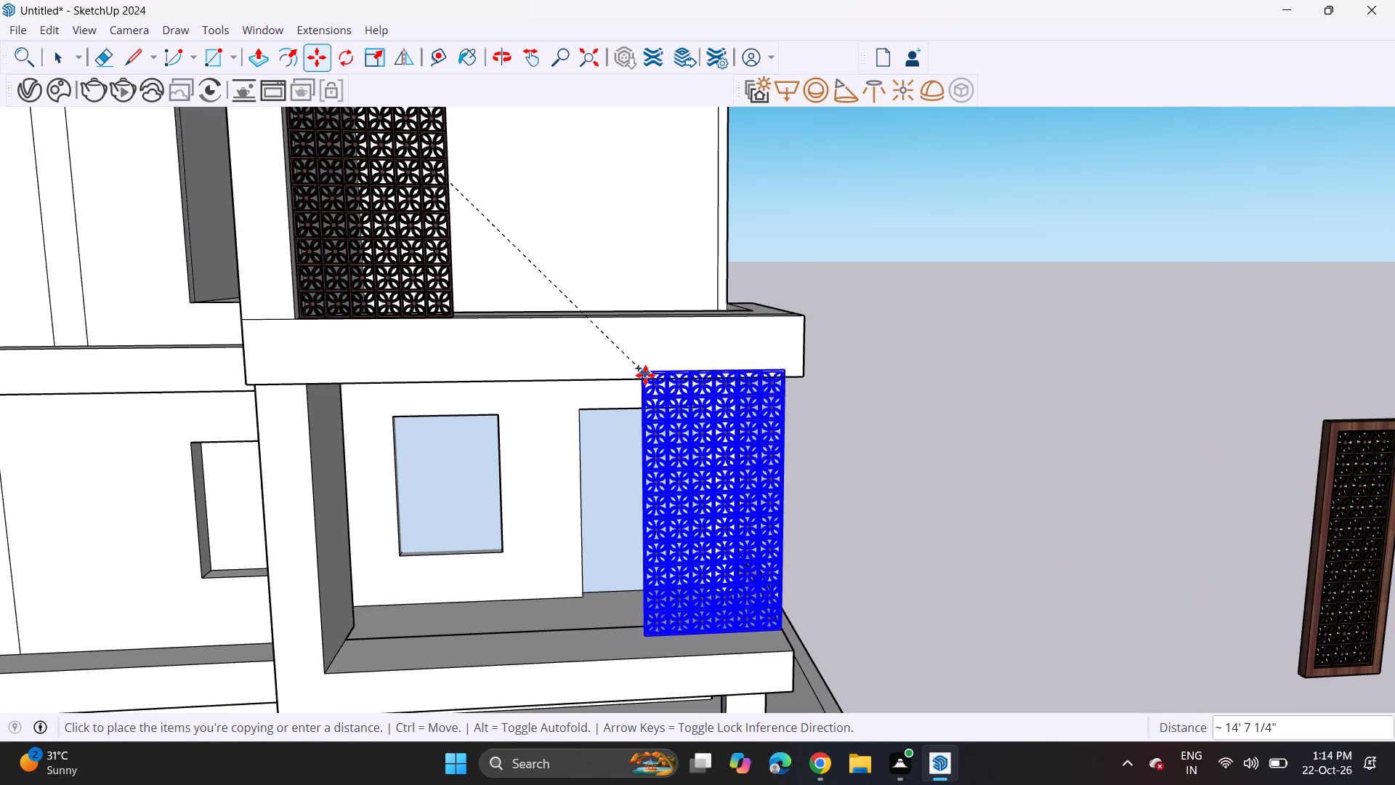
{"action": "left_click", "coordinate": [645, 375]}
Move the copied lattice about 1' 9 3/16" toward the front outer corner of the lower balcony.
{"action": "middle_click_drag", "start_coordinate": [692, 396], "coordinate": [578, 339]}
{"action": "scroll", "coordinate": [714, 402], "scroll_direction": "up", "scroll_amount": 2}
{"action": "middle_click_drag", "start_coordinate": [700, 392], "coordinate": [612, 236], "text": "shift"}
{"action": "scroll", "coordinate": [622, 370], "scroll_direction": "up", "scroll_amount": 1}
{"action": "middle_click_drag", "start_coordinate": [621, 404], "coordinate": [617, 453]}
{"action": "scroll", "coordinate": [671, 557], "scroll_direction": "up", "scroll_amount": 5}
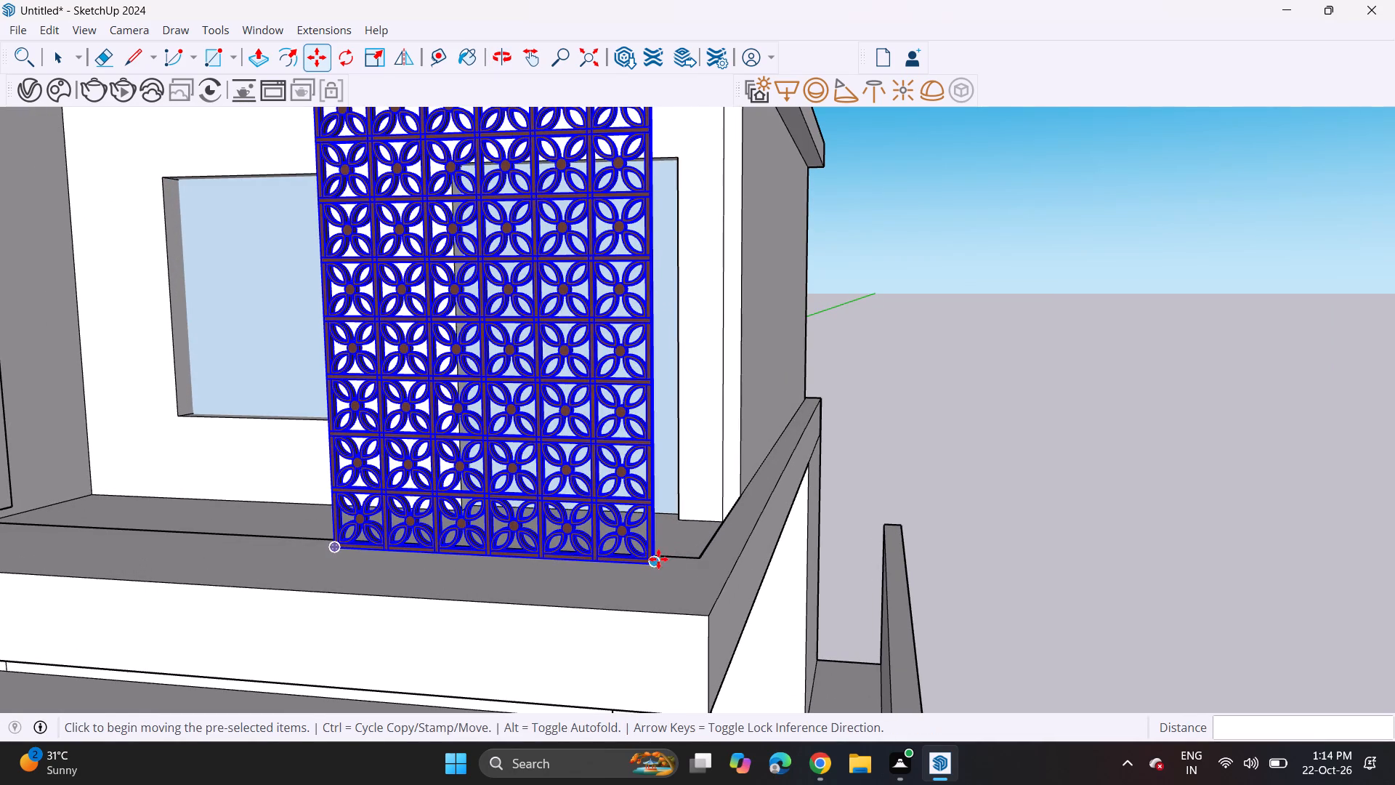
{"action": "left_click", "coordinate": [658, 559]}
{"action": "left_click", "coordinate": [703, 603]}
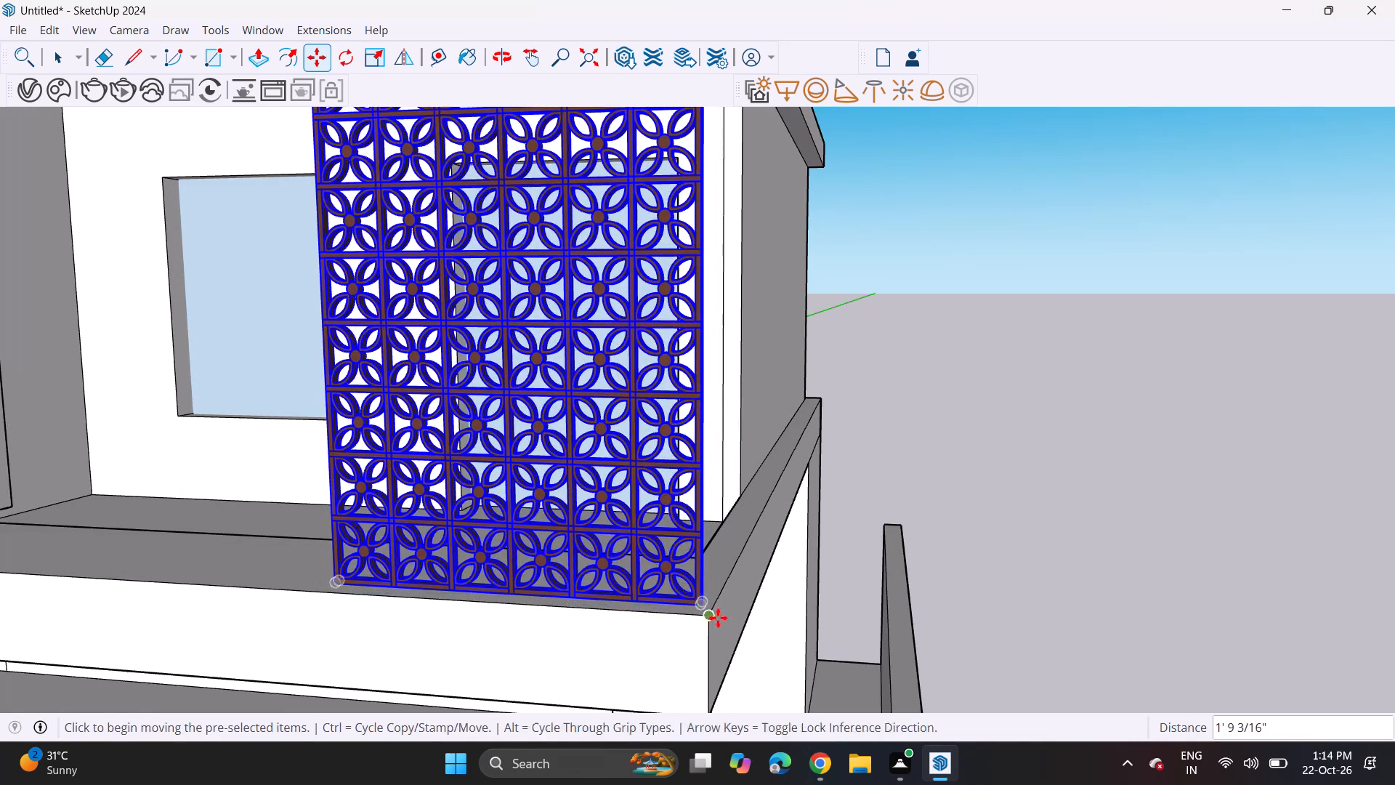
Move the copied lattice about 2' 7/16" from its bottom corner toward the lower balcony's outer corner.
{"action": "scroll", "coordinate": [698, 619], "scroll_direction": "up", "scroll_amount": 1}
{"action": "scroll", "coordinate": [604, 549], "scroll_direction": "down", "scroll_amount": 1}
{"action": "middle_click_drag", "start_coordinate": [605, 552], "coordinate": [367, 567]}
{"action": "scroll", "coordinate": [639, 483], "scroll_direction": "up", "scroll_amount": 1}
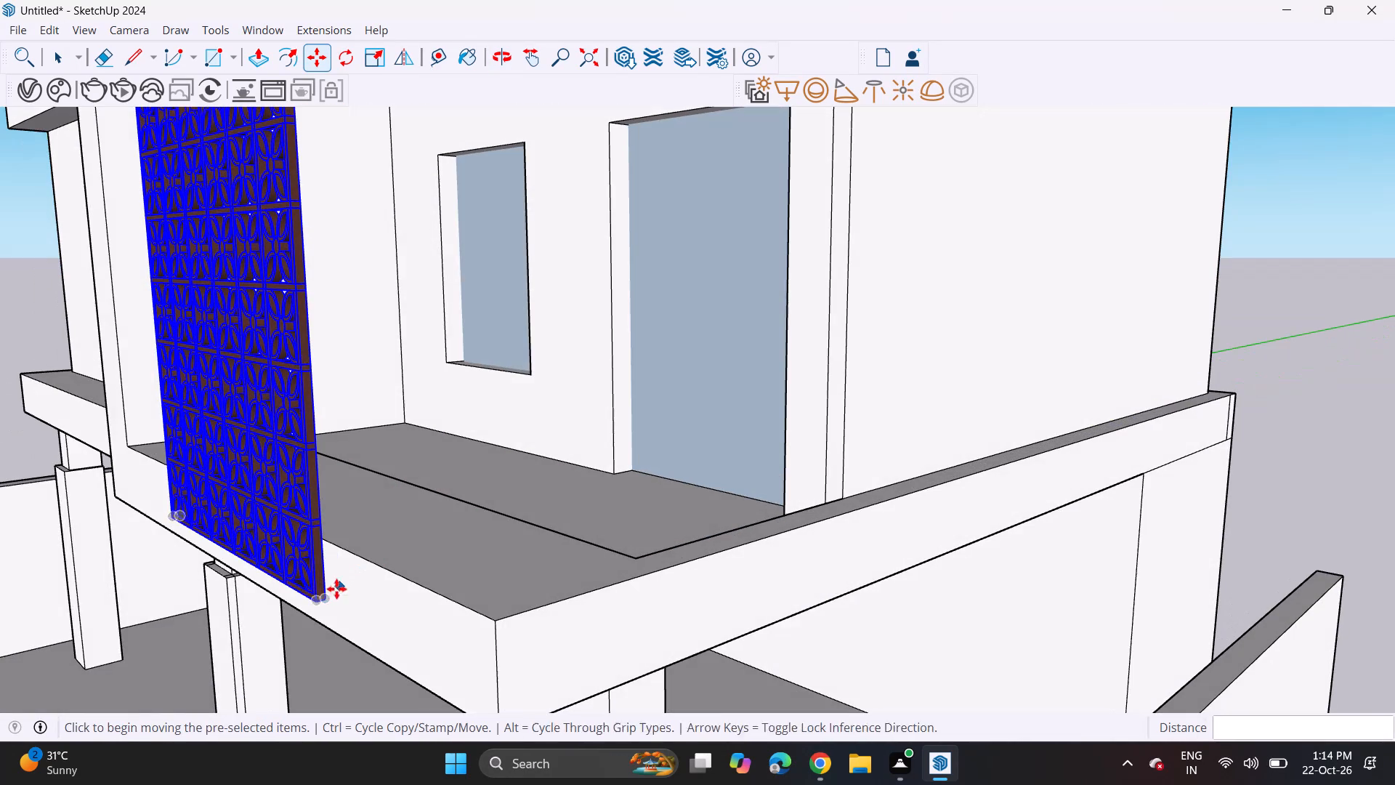
{"action": "left_click", "coordinate": [317, 609]}
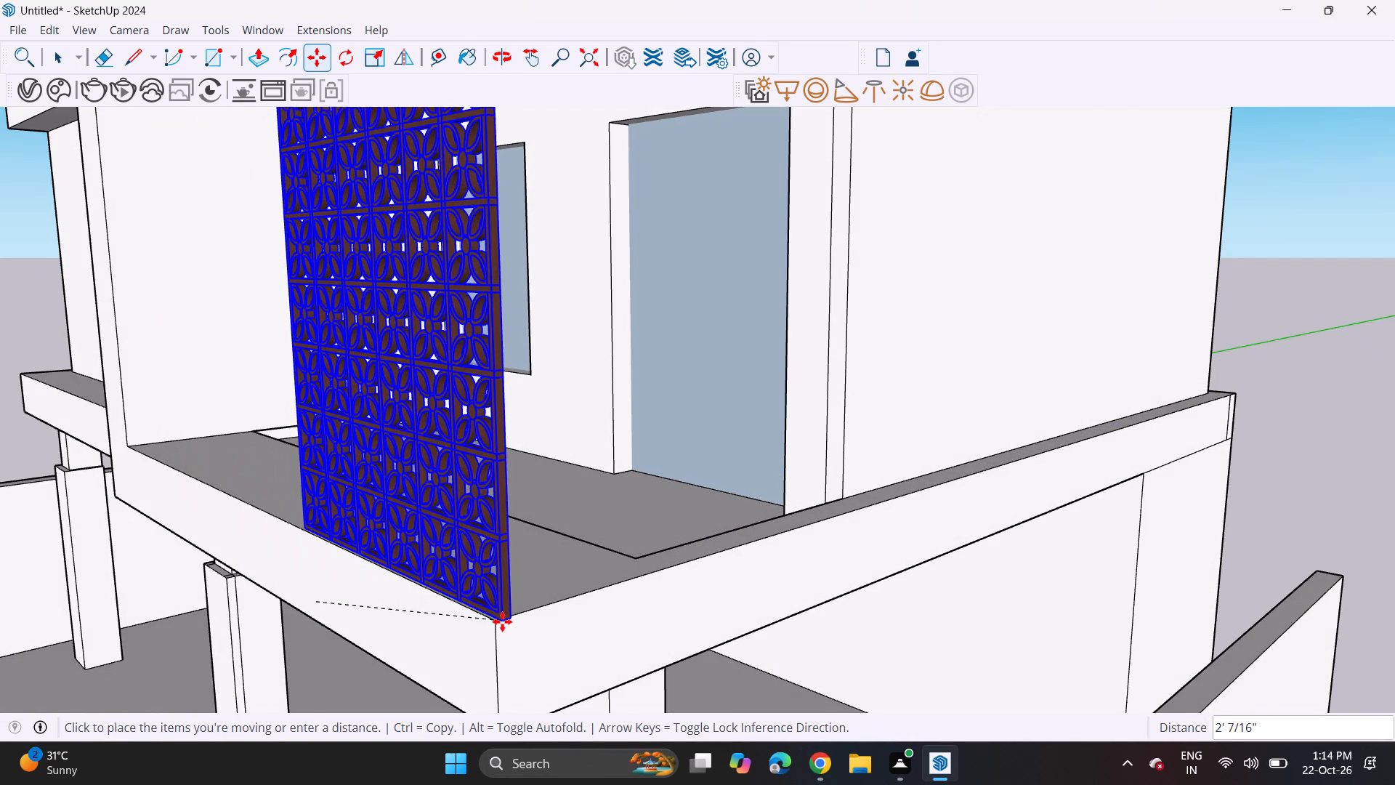
{"action": "left_click", "coordinate": [496, 615]}
Move the copied lattice so its bottom outer corner sits on the front outer corner of the lower balcony's edge.
{"action": "middle_click_drag", "start_coordinate": [515, 621], "coordinate": [620, 555]}
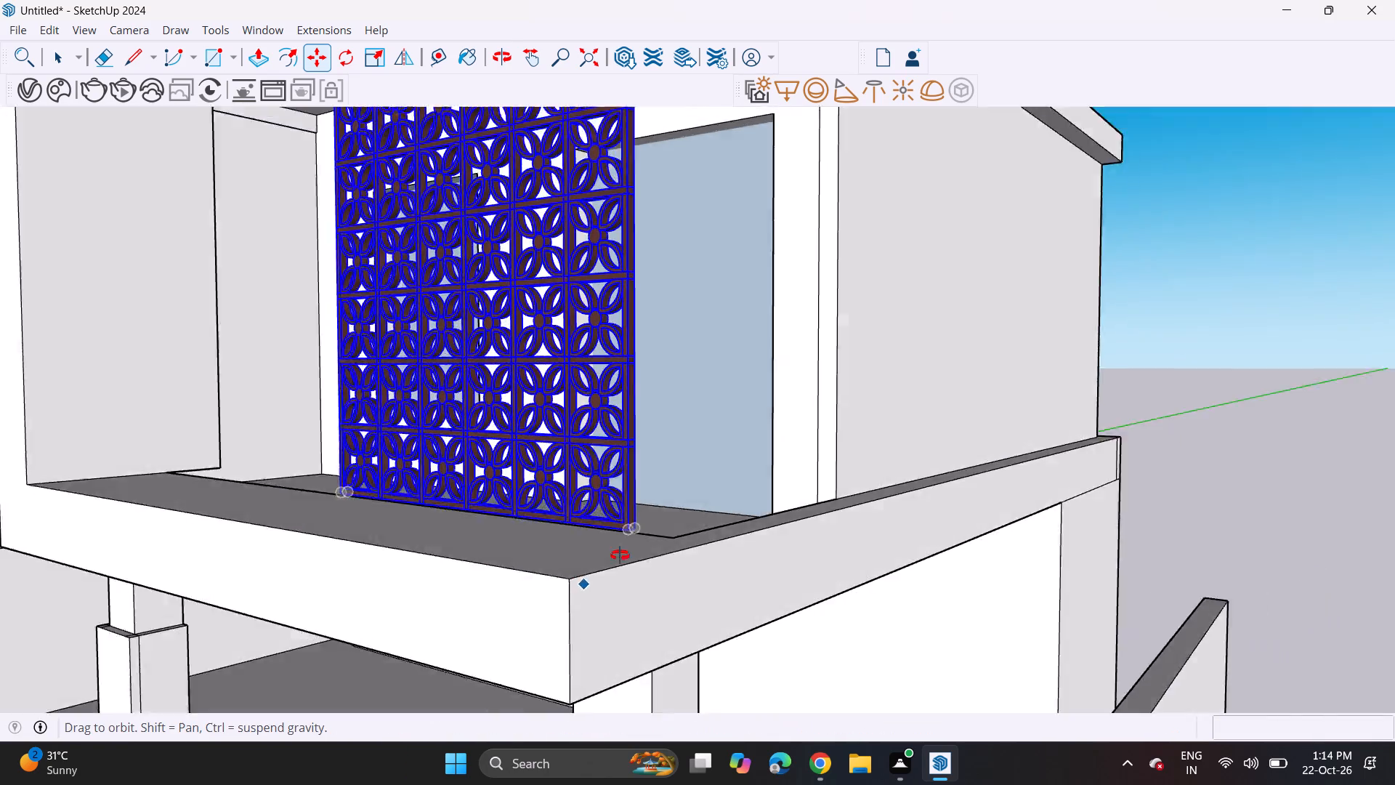
{"action": "middle_click_drag", "start_coordinate": [620, 555], "coordinate": [151, 666]}
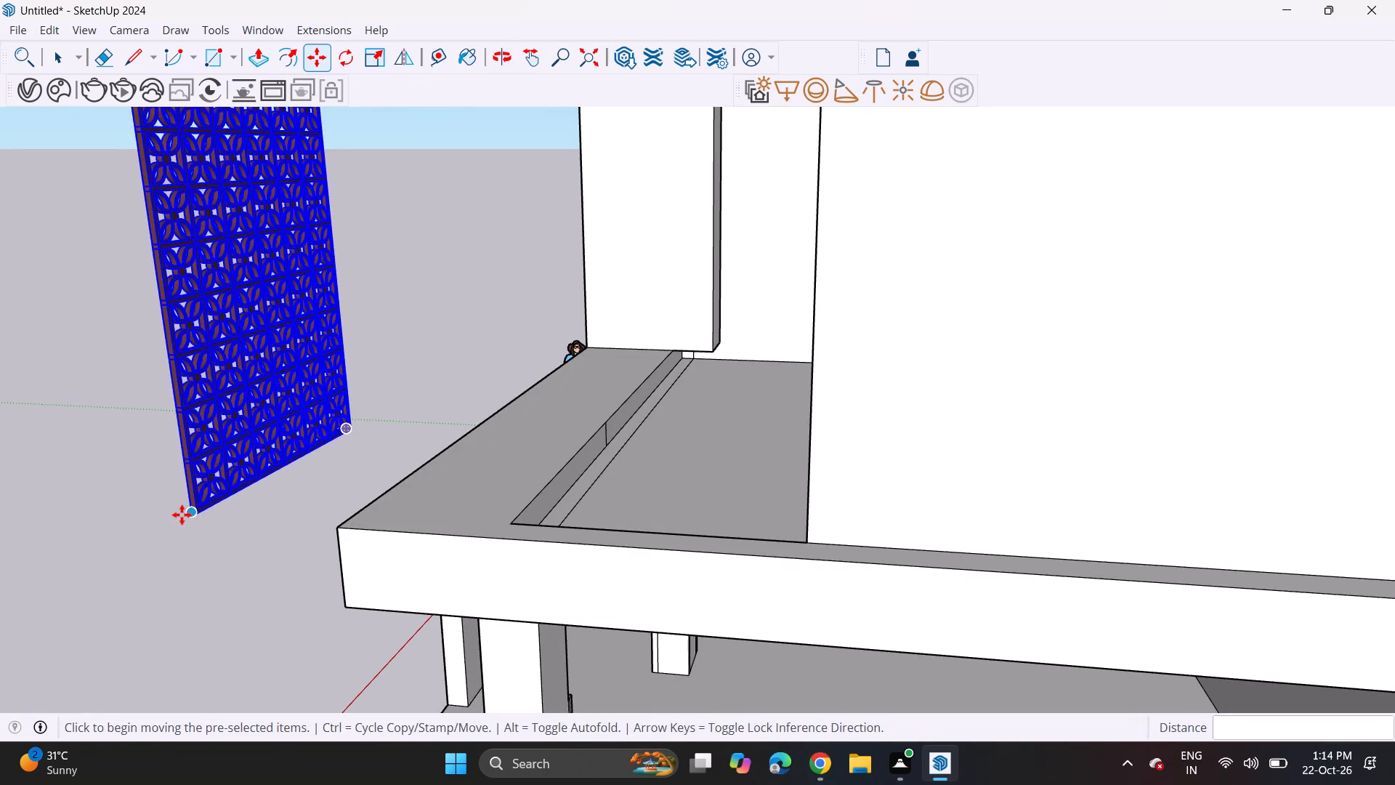
{"action": "left_click", "coordinate": [182, 515]}
{"action": "left_click", "coordinate": [347, 534]}
{"action": "scroll", "coordinate": [313, 466], "scroll_direction": "up", "scroll_amount": 2}
{"action": "middle_click_drag", "start_coordinate": [338, 459], "coordinate": [459, 435]}
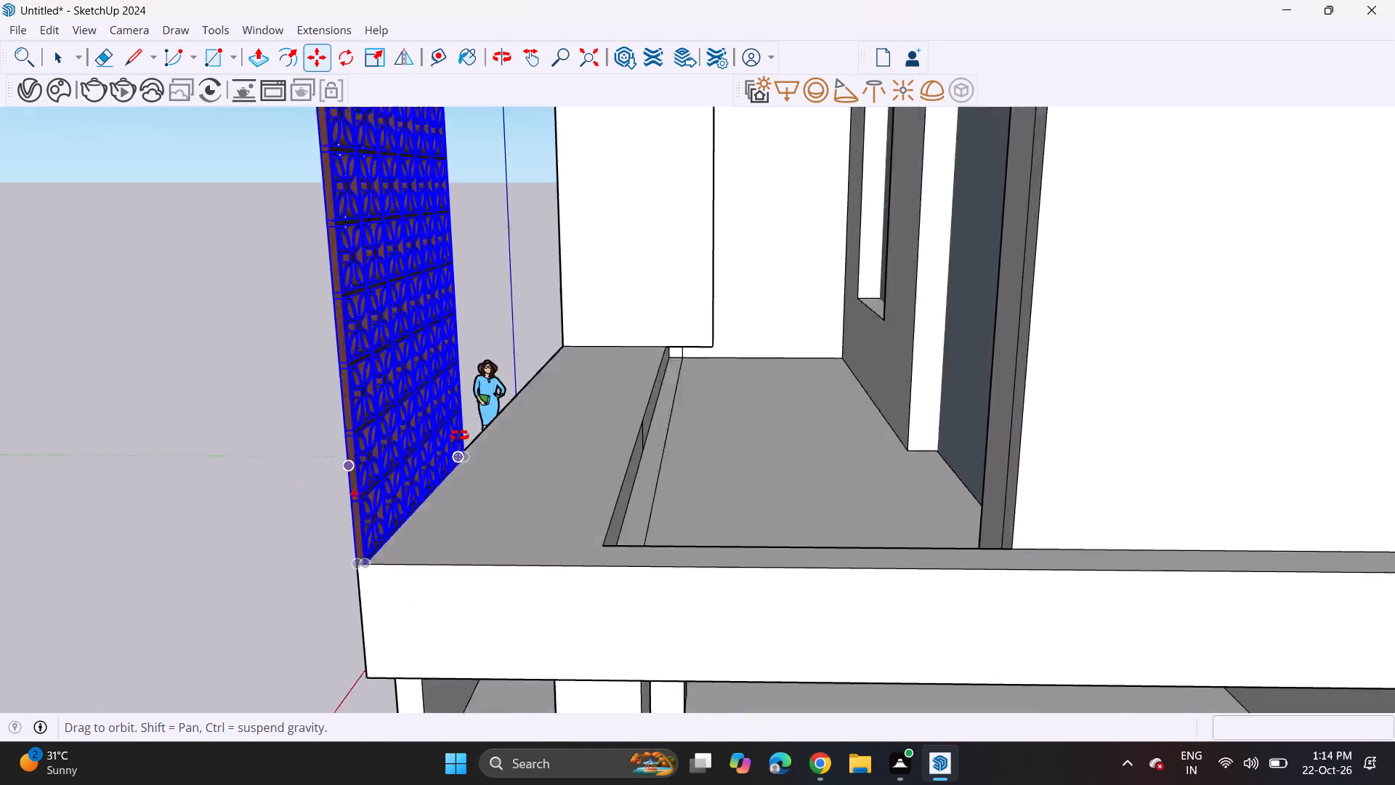
Scale the lower balcony's lattice uniformly by about 1.10 from its upper inner corner so it reaches the slab above.
{"action": "middle_click_drag", "start_coordinate": [459, 435], "coordinate": [772, 410]}
{"action": "scroll", "coordinate": [728, 421], "scroll_direction": "down", "scroll_amount": 15}
{"action": "scroll", "coordinate": [646, 241], "scroll_direction": "up", "scroll_amount": 1}
{"action": "middle_click_drag", "start_coordinate": [647, 228], "coordinate": [827, 238]}
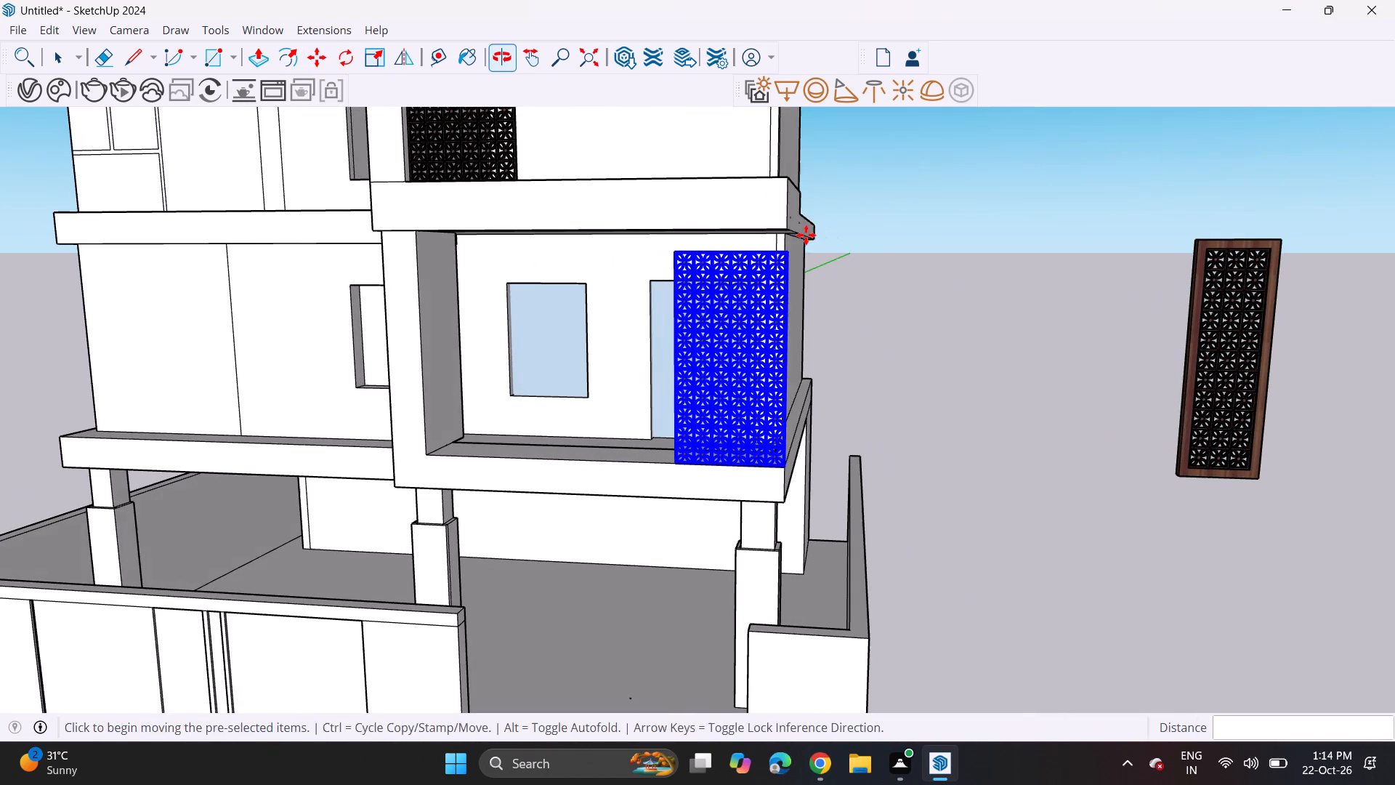
{"action": "left_click", "coordinate": [371, 46]}
{"action": "scroll", "coordinate": [603, 270], "scroll_direction": "up", "scroll_amount": 1}
{"action": "middle_click_drag", "start_coordinate": [754, 270], "coordinate": [820, 275]}
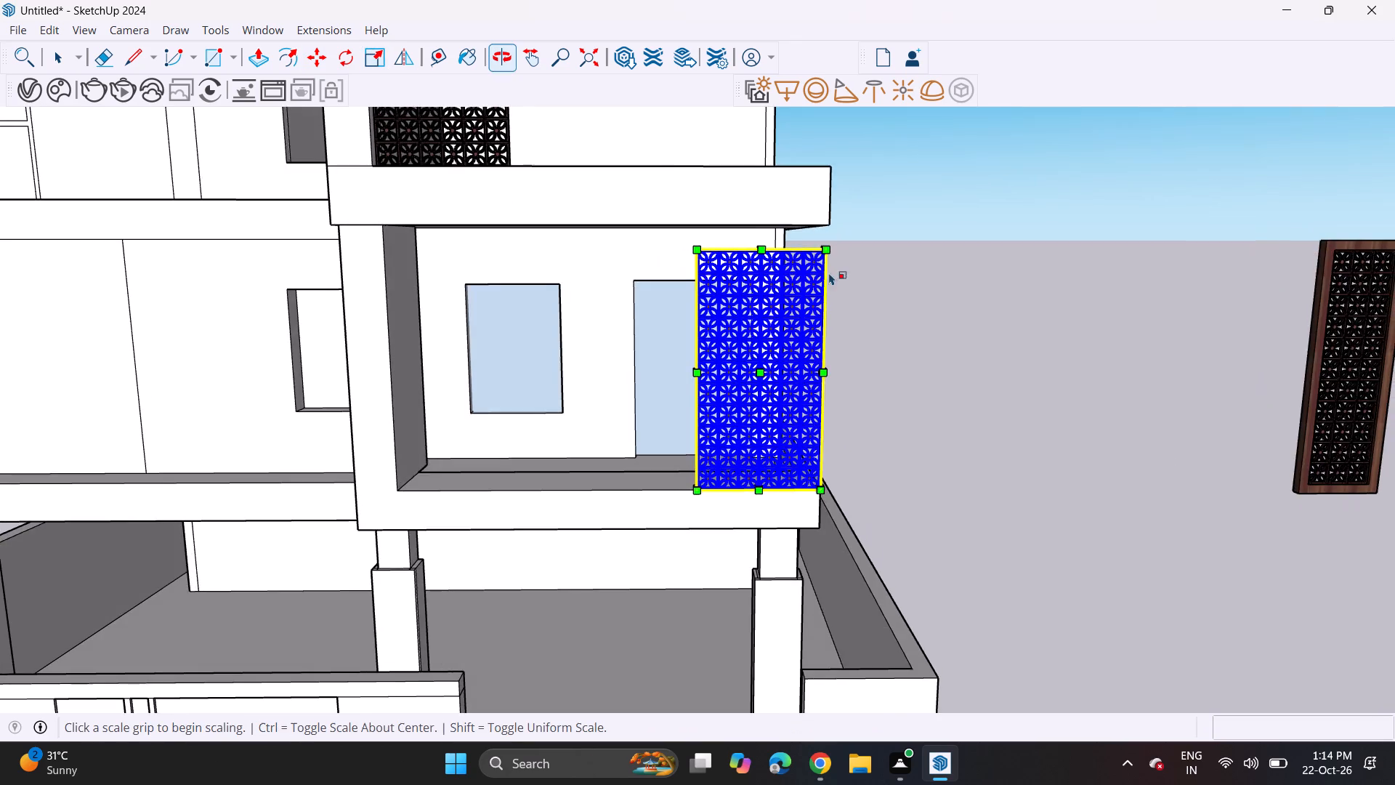
{"action": "scroll", "coordinate": [765, 260], "scroll_direction": "up", "scroll_amount": 6}
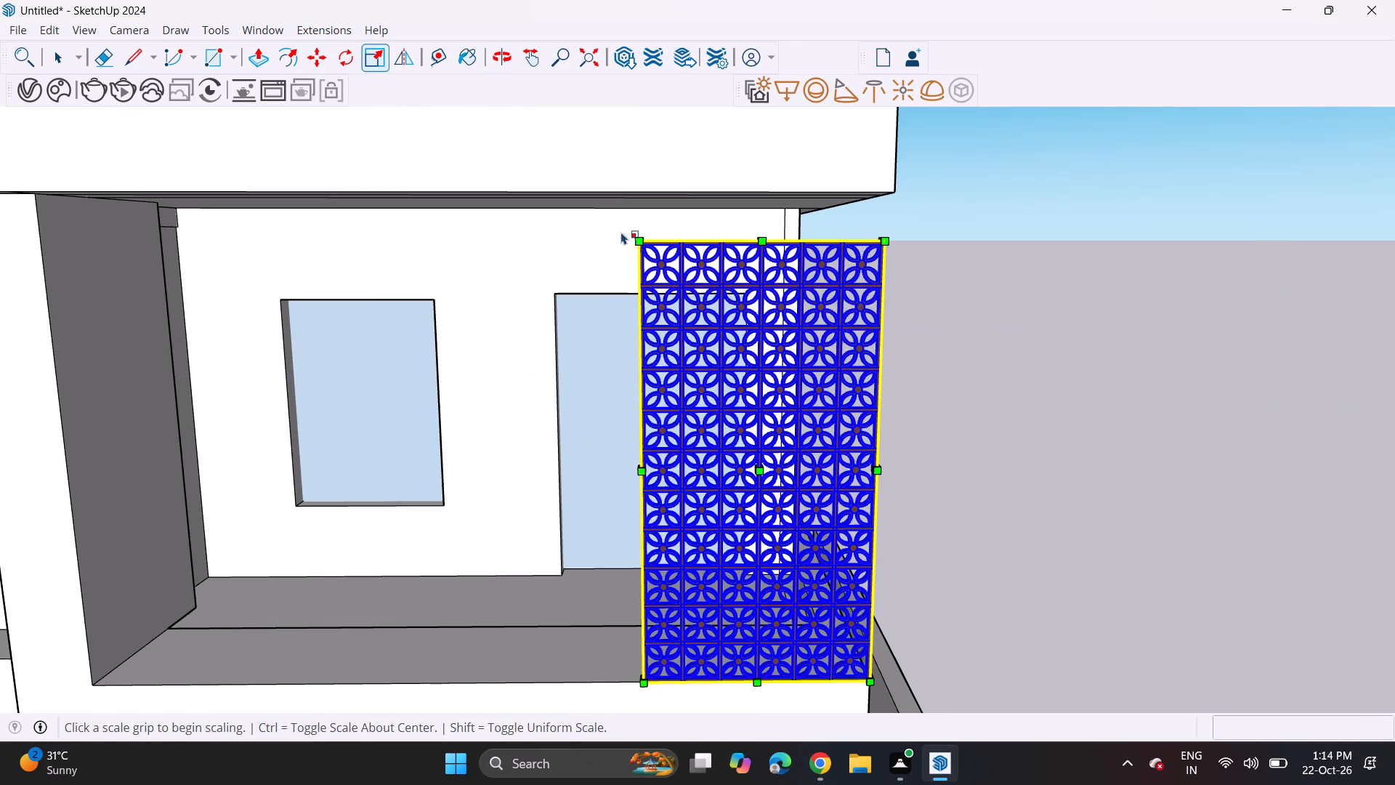
{"action": "left_click", "coordinate": [644, 239]}
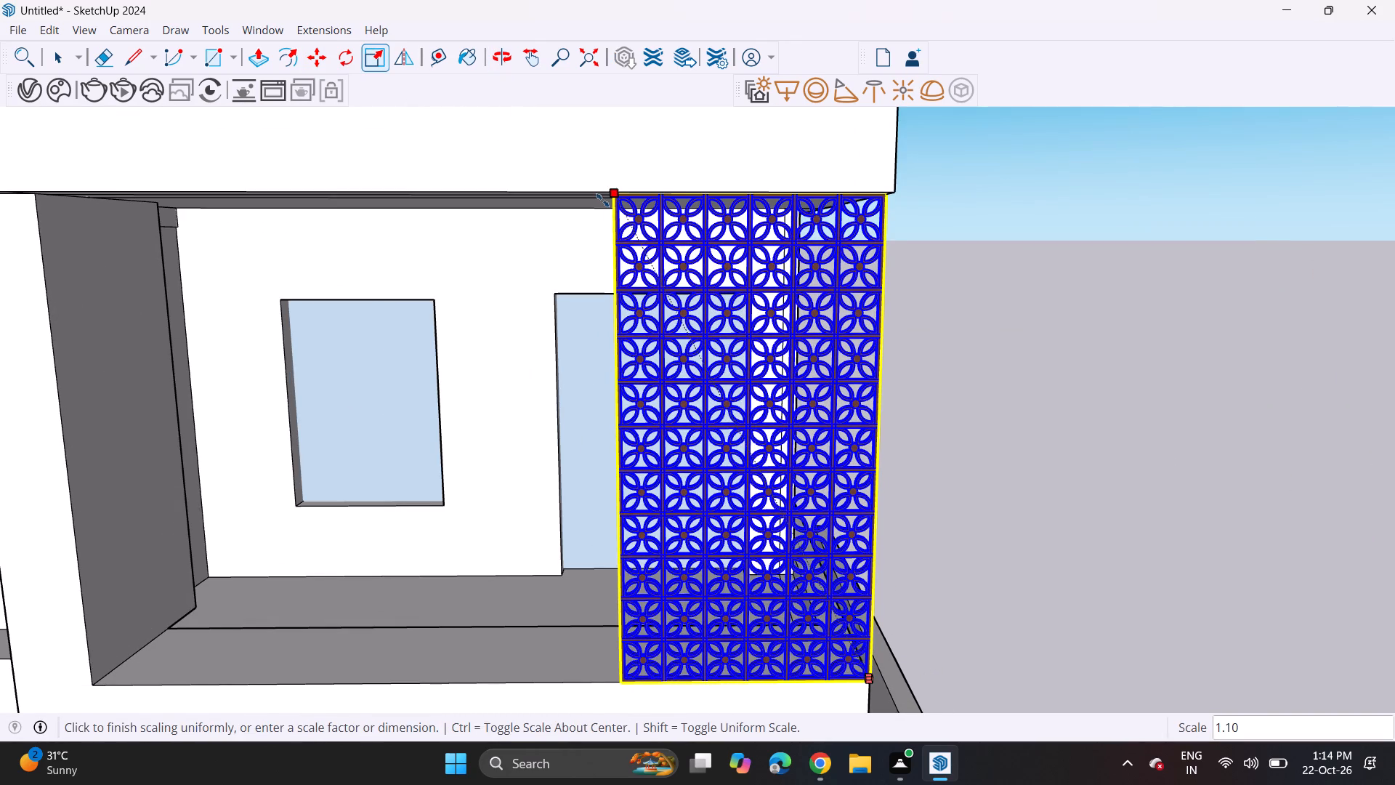
{"action": "left_click", "coordinate": [602, 200]}
{"action": "key", "text": "space"}
{"action": "left_click", "coordinate": [953, 282]}
Delete the two leftover framed screens standing beside the building, the lattice one and the empty frame.
{"action": "scroll", "coordinate": [907, 330], "scroll_direction": "down", "scroll_amount": 8}
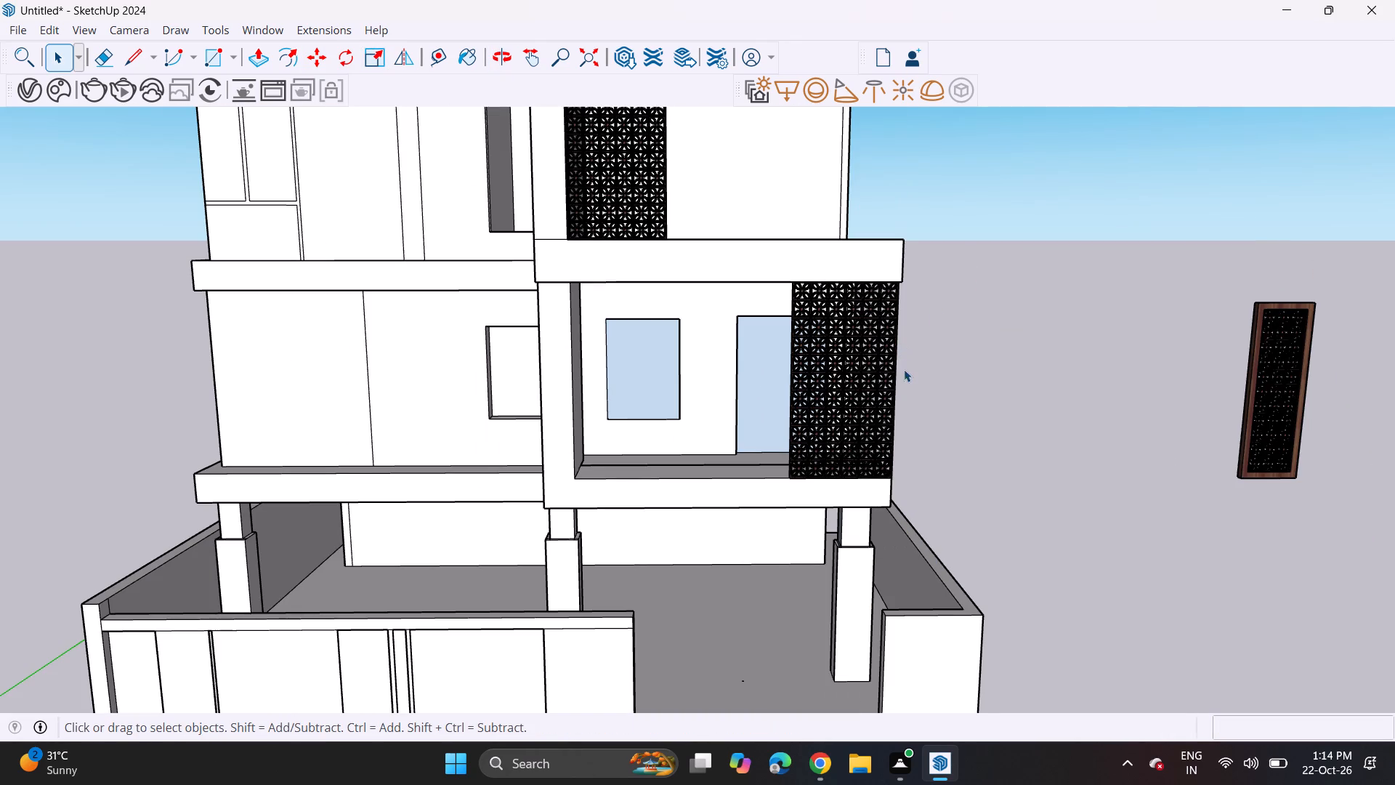
{"action": "scroll", "coordinate": [772, 446], "scroll_direction": "down", "scroll_amount": 6}
{"action": "middle_click_drag", "start_coordinate": [733, 403], "coordinate": [717, 370]}
{"action": "scroll", "coordinate": [720, 384], "scroll_direction": "up", "scroll_amount": 1}
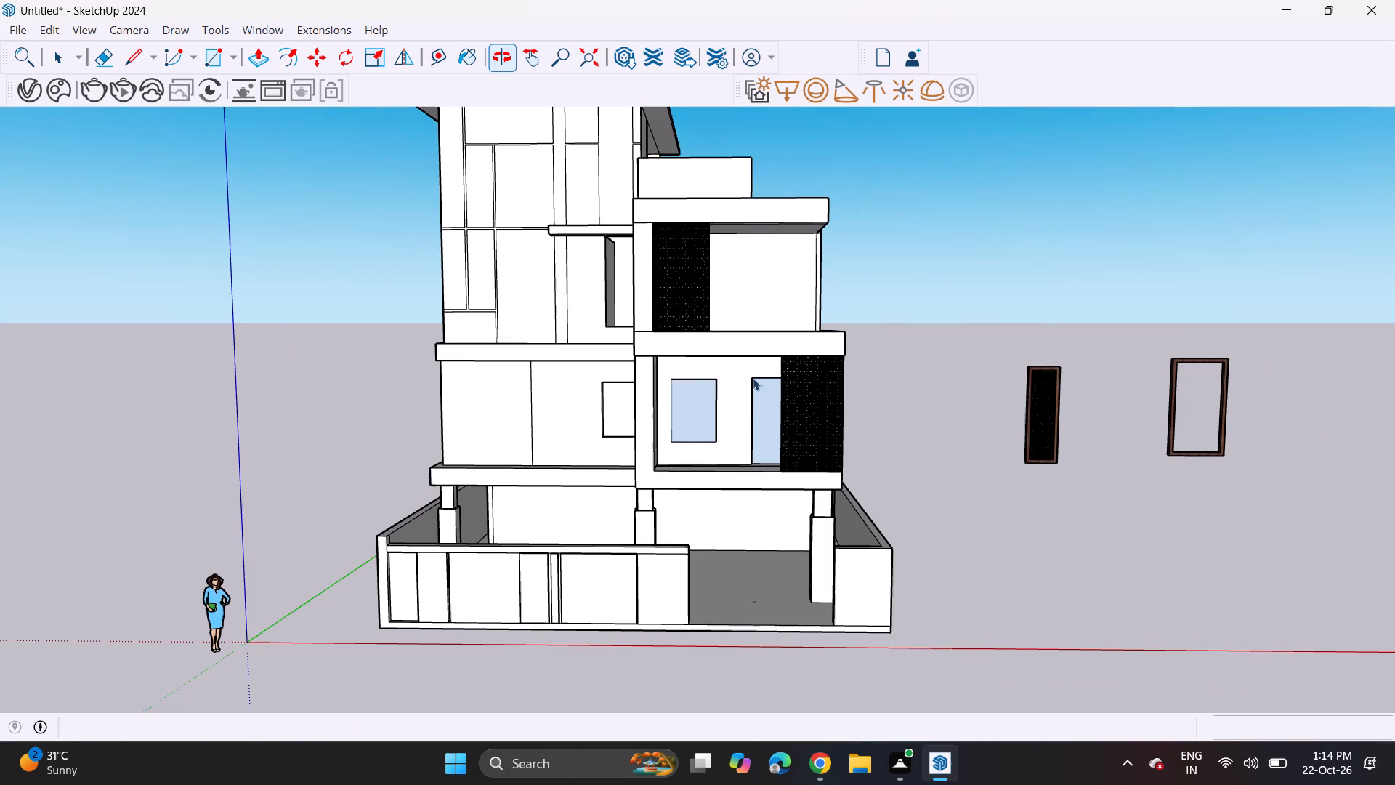
{"action": "left_click_drag", "start_coordinate": [1003, 259], "coordinate": [1248, 492]}
{"action": "right_click", "coordinate": [1114, 430]}
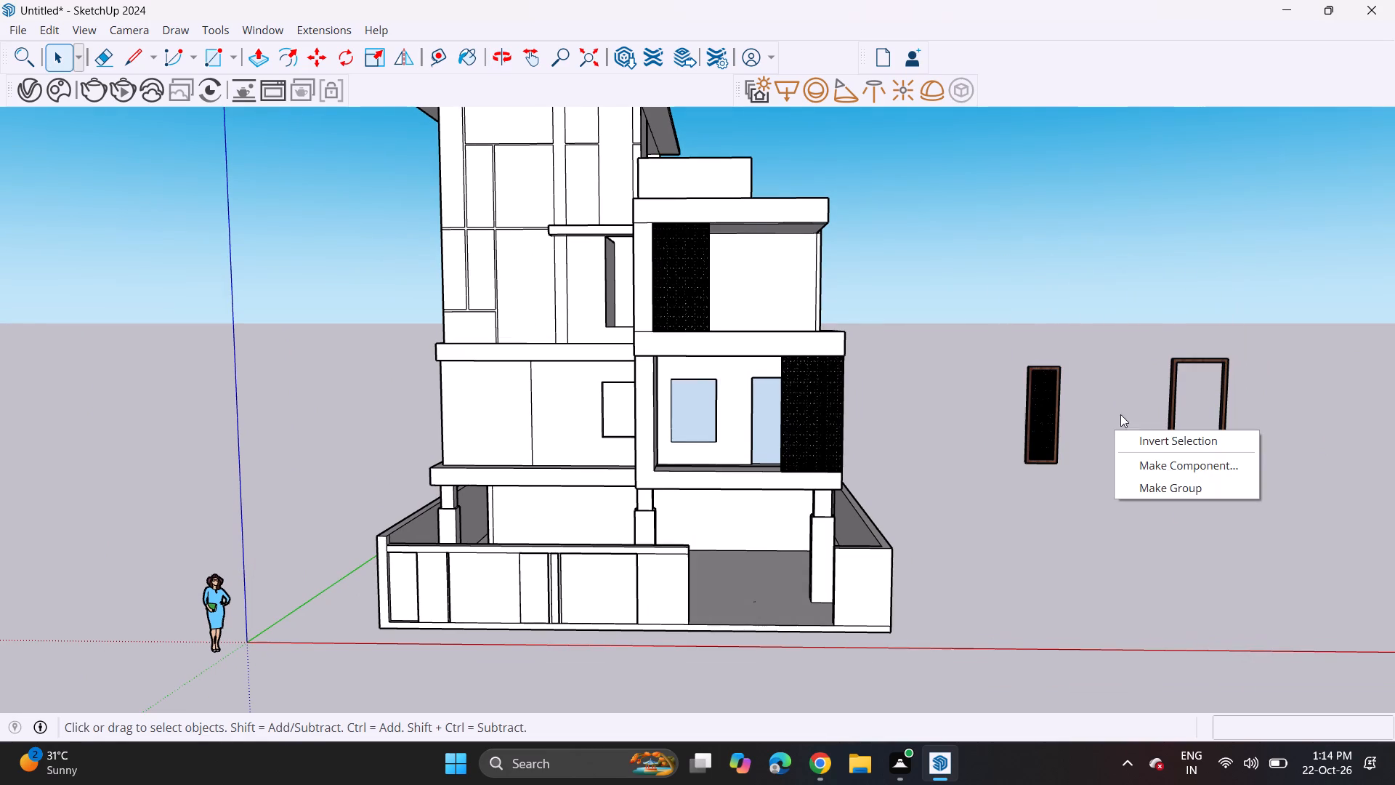
{"action": "left_click", "coordinate": [1032, 418]}
{"action": "left_click_drag", "start_coordinate": [954, 335], "coordinate": [1287, 491]}
{"action": "right_click", "coordinate": [1067, 454]}
{"action": "left_click_drag", "start_coordinate": [953, 302], "coordinate": [1361, 462]}
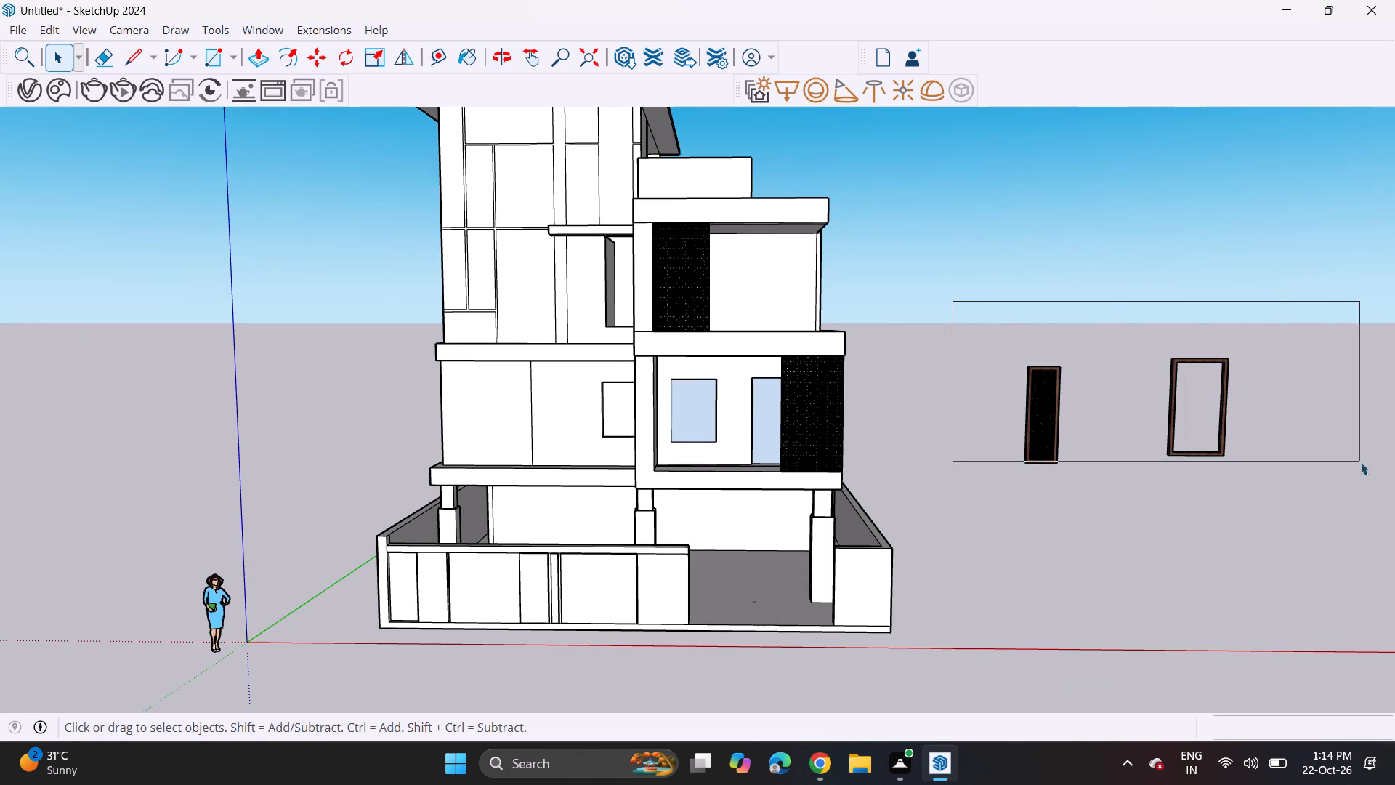
{"action": "left_click_drag", "start_coordinate": [1361, 462], "coordinate": [1361, 461]}
{"action": "left_click_drag", "start_coordinate": [1315, 488], "coordinate": [1304, 550]}
{"action": "left_click_drag", "start_coordinate": [980, 334], "coordinate": [1278, 494]}
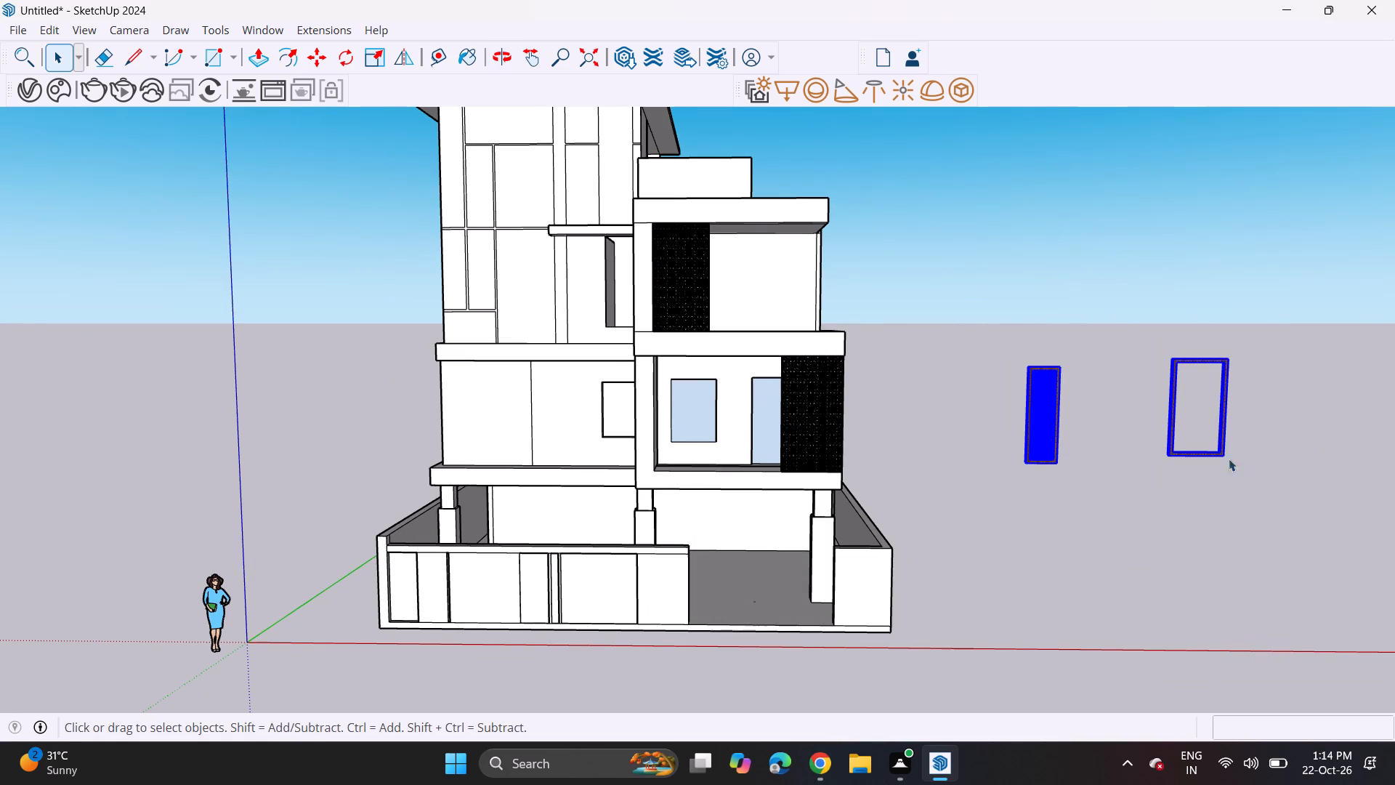
{"action": "key", "text": "Delete"}
Review the front elevation with the lattice screens in both balcony openings.
{"action": "scroll", "coordinate": [679, 627], "scroll_direction": "down", "scroll_amount": 3}
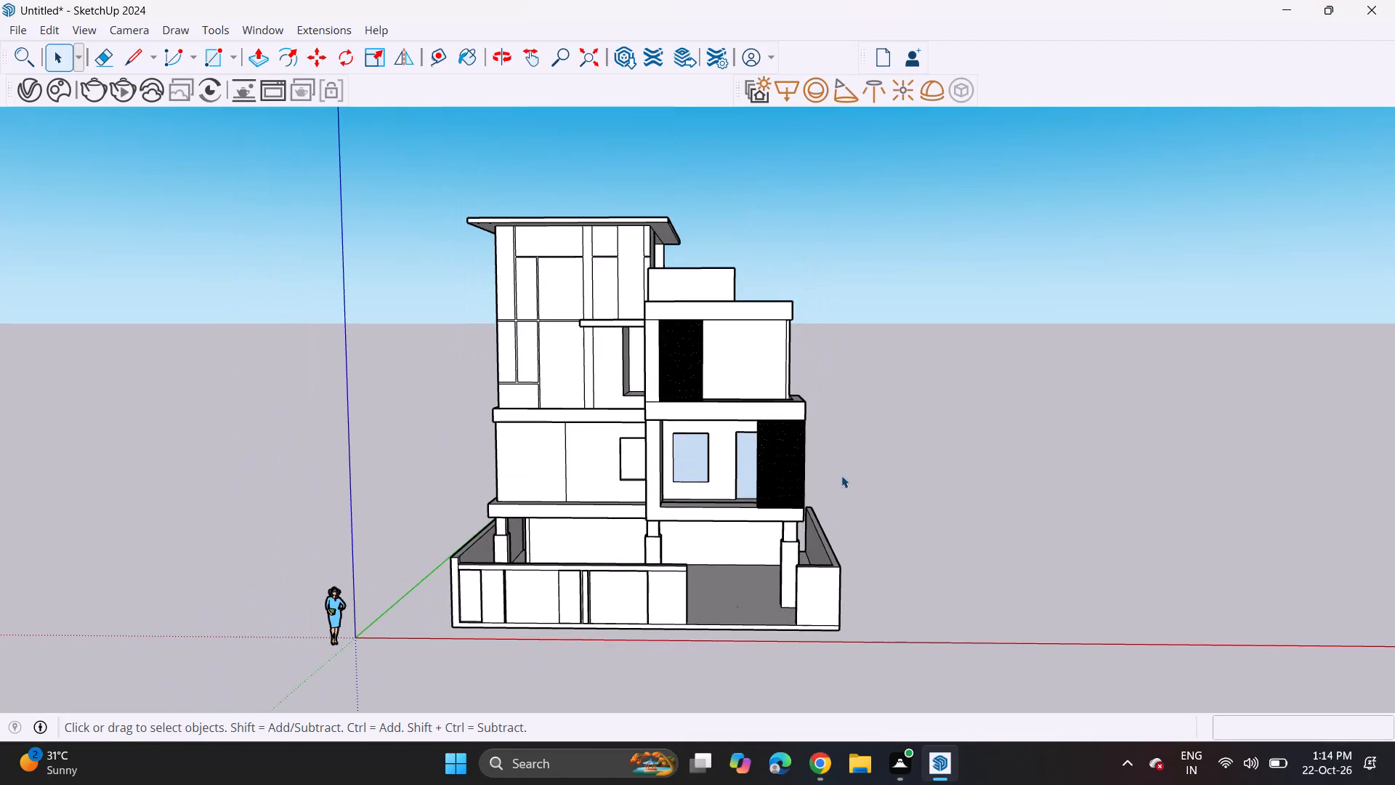
{"action": "scroll", "coordinate": [806, 496], "scroll_direction": "up", "scroll_amount": 8}
{"action": "middle_click_drag", "start_coordinate": [753, 480], "coordinate": [783, 470]}
{"action": "scroll", "coordinate": [754, 480], "scroll_direction": "up", "scroll_amount": 1}
{"action": "scroll", "coordinate": [785, 470], "scroll_direction": "down", "scroll_amount": 5}
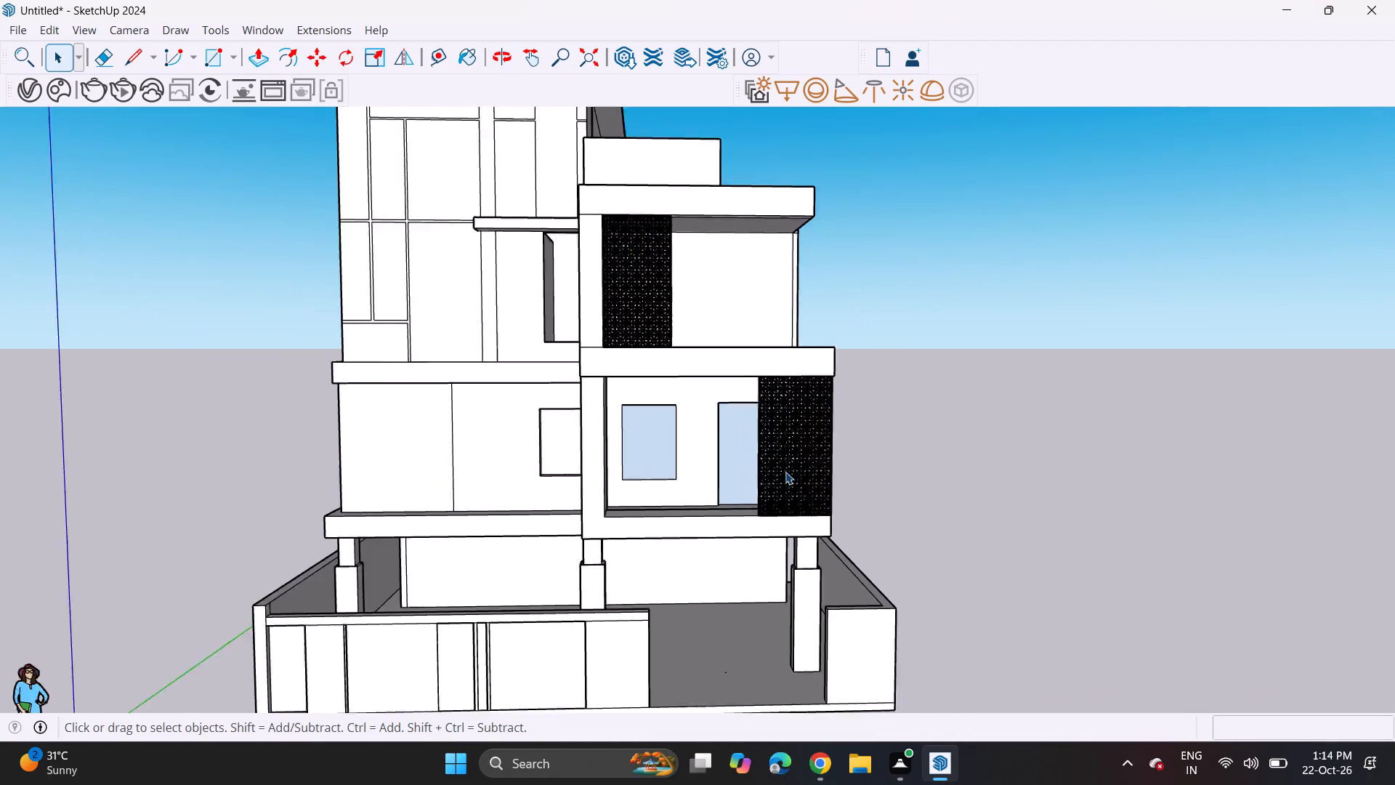
{"action": "scroll", "coordinate": [785, 472], "scroll_direction": "down", "scroll_amount": 1}
{"action": "scroll", "coordinate": [791, 481], "scroll_direction": "up", "scroll_amount": 1}
{"action": "middle_click_drag", "start_coordinate": [809, 472], "coordinate": [911, 499], "text": "shift"}
{"action": "scroll", "coordinate": [907, 499], "scroll_direction": "up", "scroll_amount": 1}
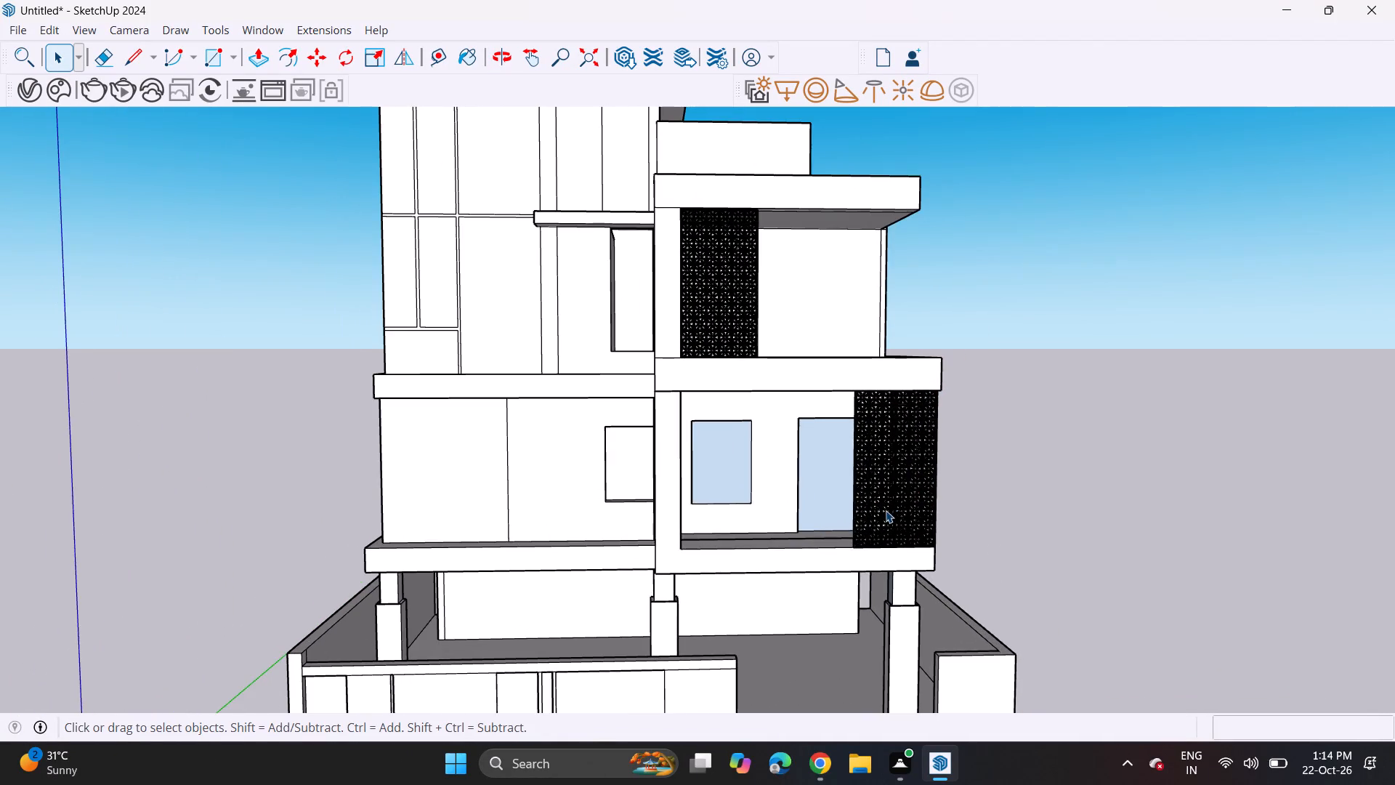
{"action": "scroll", "coordinate": [886, 510], "scroll_direction": "down", "scroll_amount": 4}
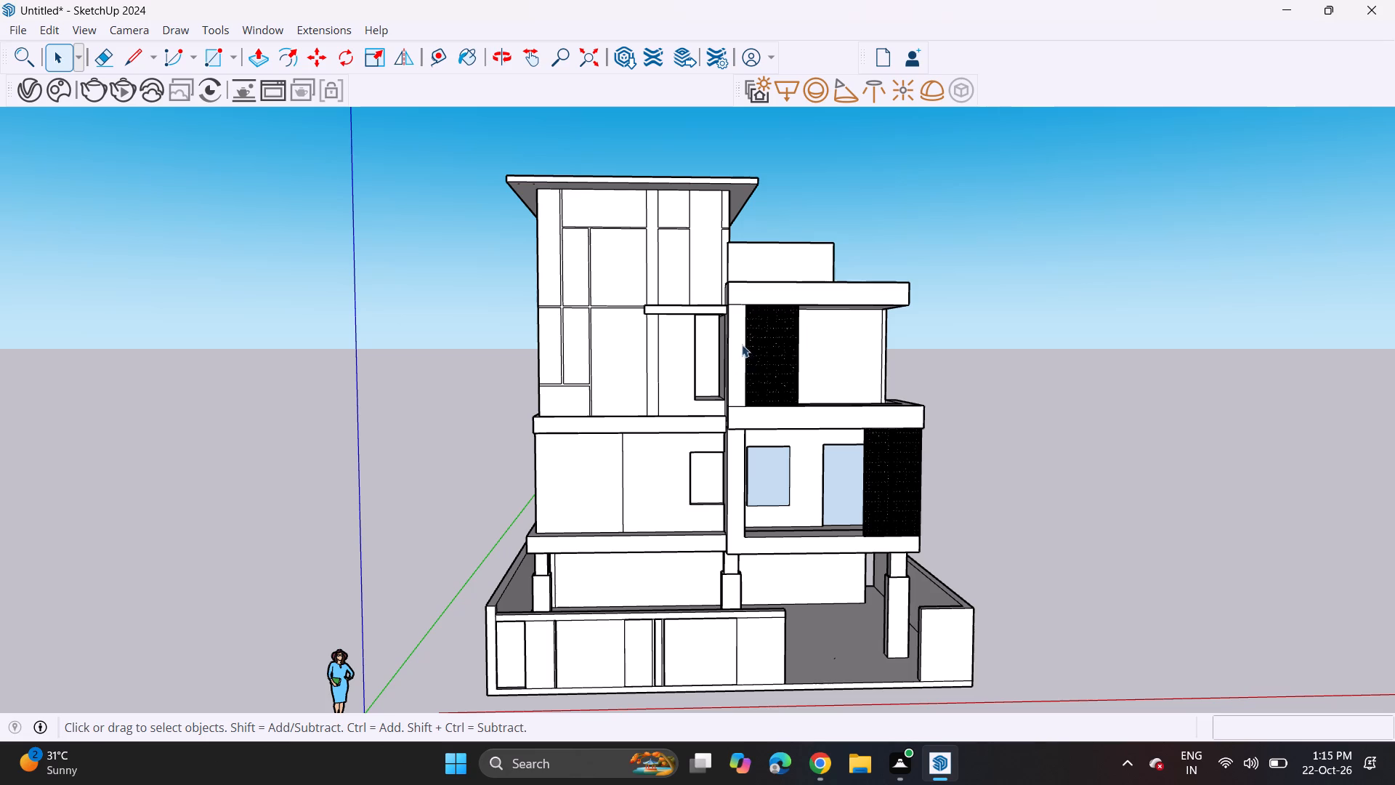
Push/Pull the top face of the rooftop parapet up about 1 7/16" as a separate cap band.
{"action": "middle_click_drag", "start_coordinate": [731, 327], "coordinate": [697, 379]}
{"action": "scroll", "coordinate": [696, 381], "scroll_direction": "up", "scroll_amount": 1}
{"action": "scroll", "coordinate": [809, 218], "scroll_direction": "up", "scroll_amount": 2}
{"action": "middle_click_drag", "start_coordinate": [783, 246], "coordinate": [642, 402]}
{"action": "scroll", "coordinate": [858, 238], "scroll_direction": "up", "scroll_amount": 9}
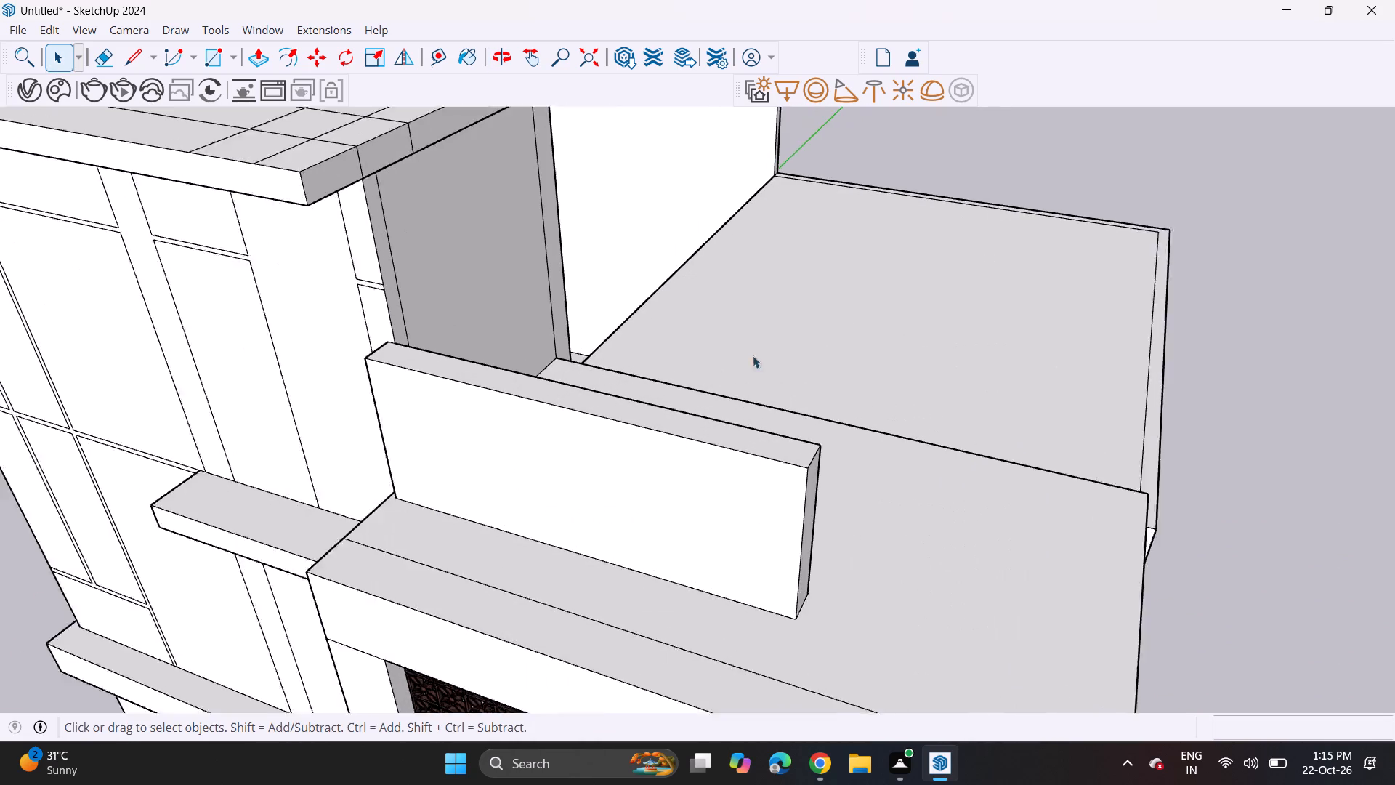
{"action": "scroll", "coordinate": [753, 355], "scroll_direction": "up", "scroll_amount": 2}
{"action": "left_click", "coordinate": [690, 492]}
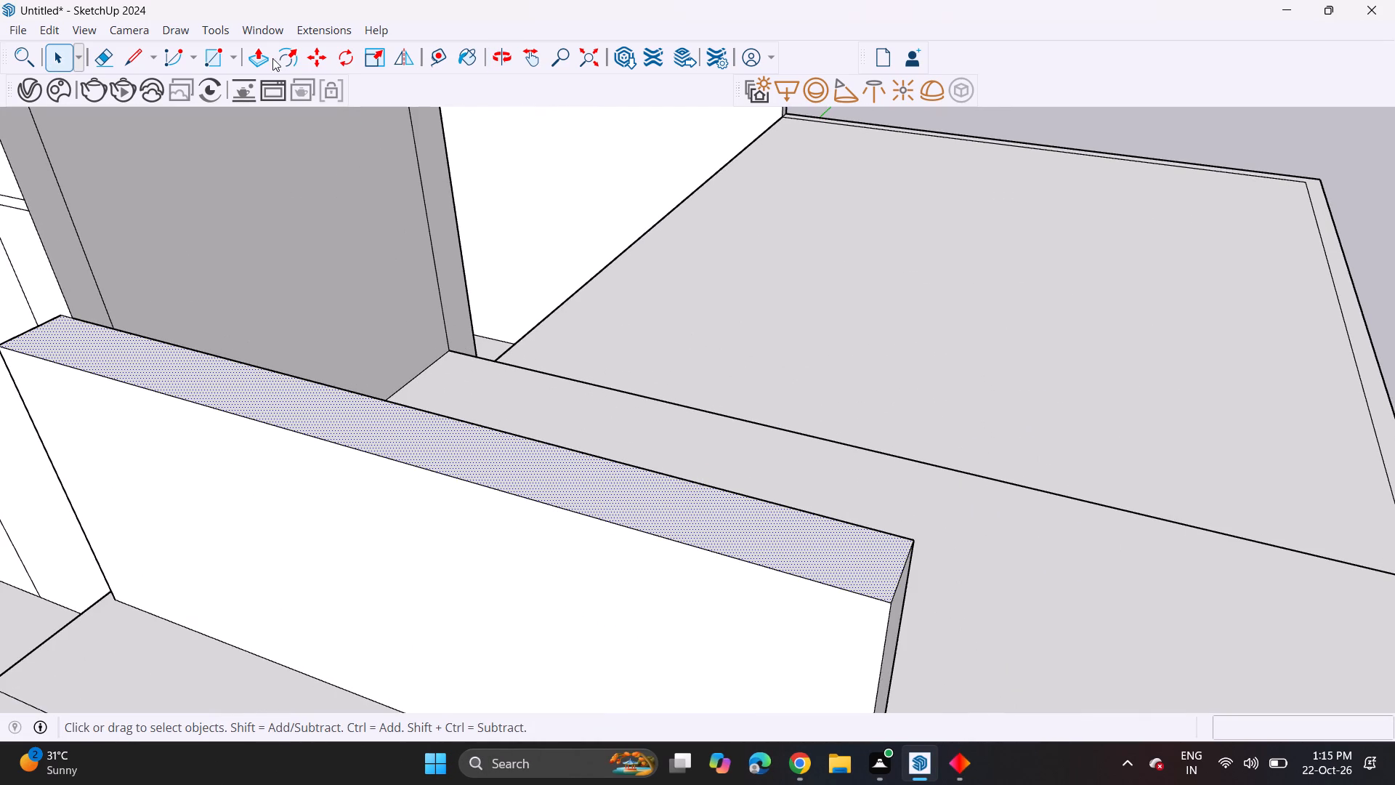
{"action": "left_click", "coordinate": [262, 58]}
{"action": "key", "text": "Escape"}
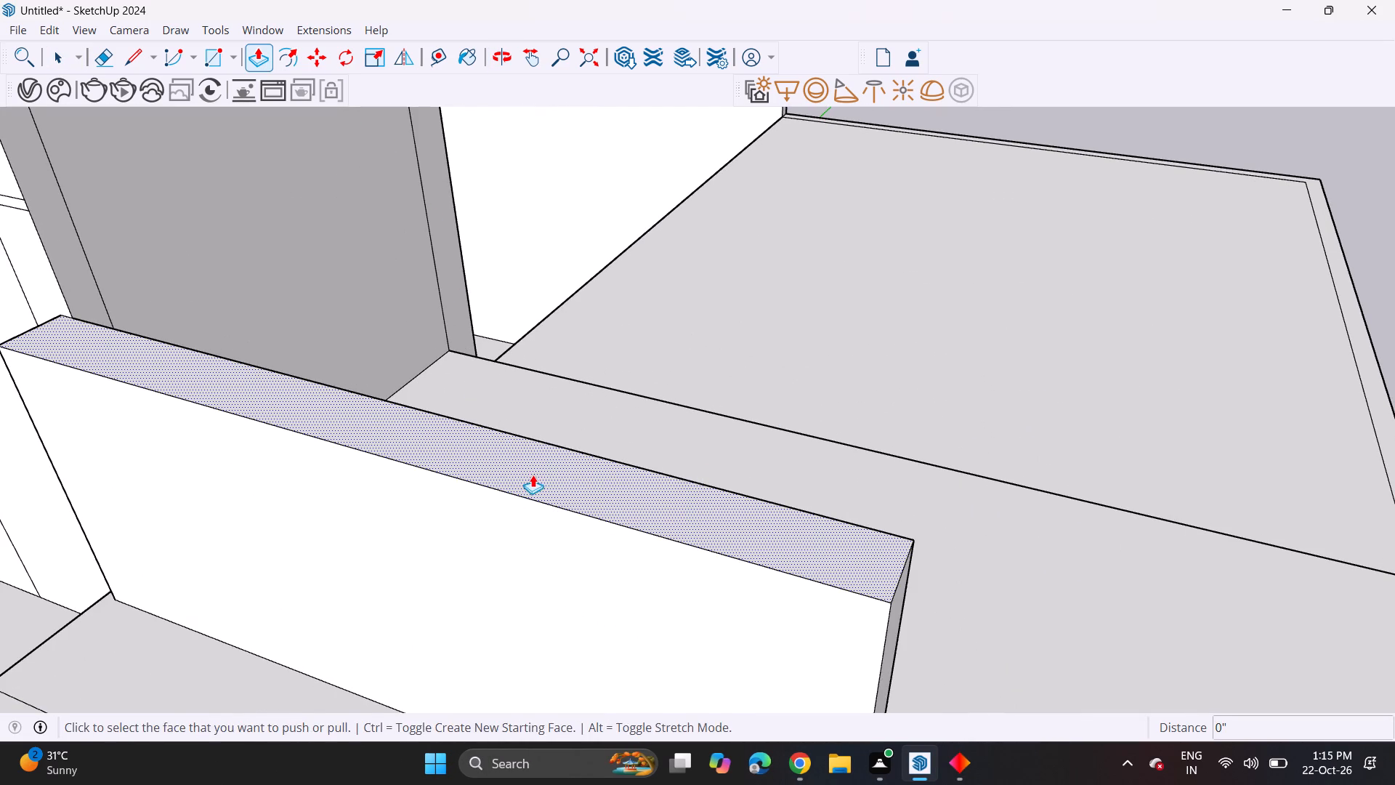
{"action": "left_click", "coordinate": [533, 475]}
{"action": "left_click", "coordinate": [533, 463]}
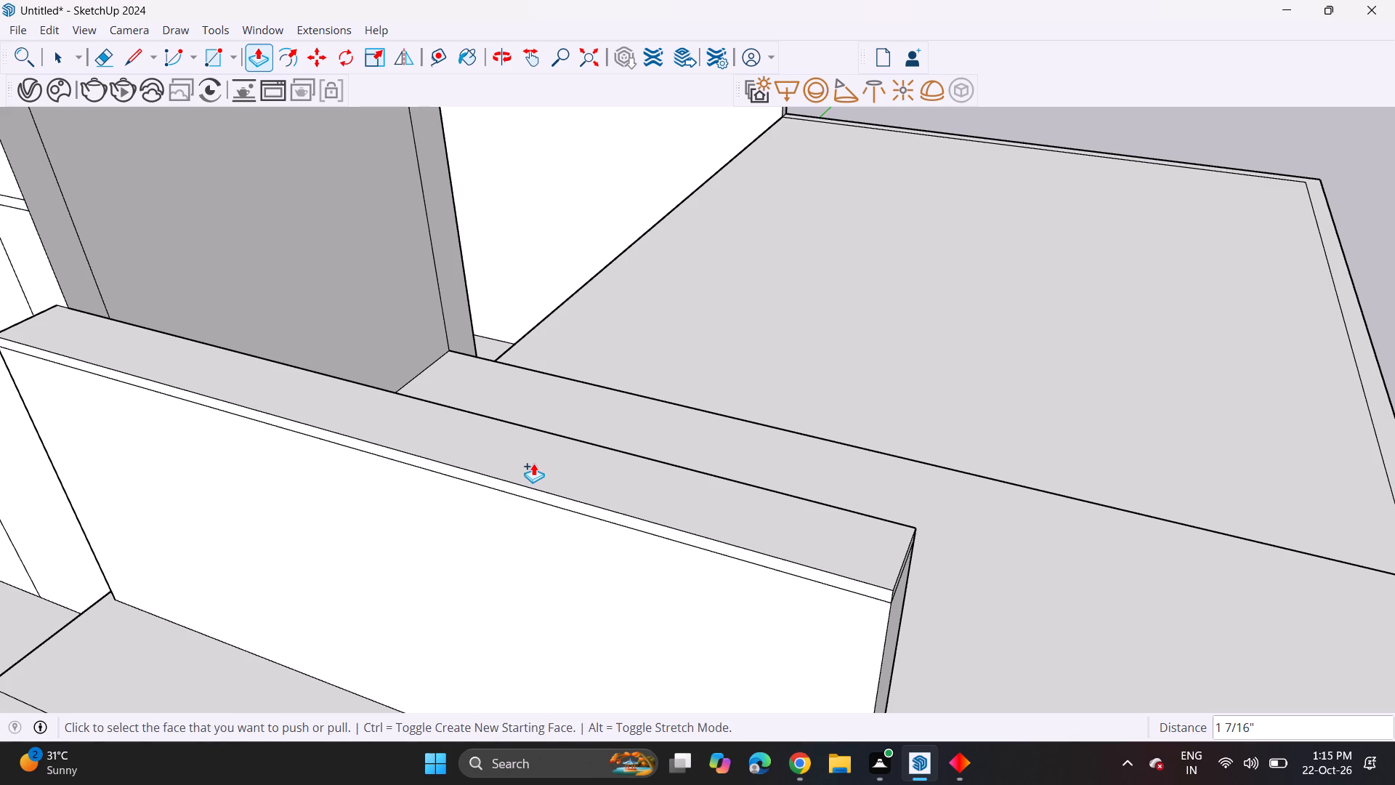
Pull the parapet's cap band out about 1 3/4" at the front and extend it outward past the parapet's free end.
{"action": "left_click", "coordinate": [528, 491]}
{"action": "left_click", "coordinate": [519, 502]}
{"action": "scroll", "coordinate": [615, 549], "scroll_direction": "up", "scroll_amount": 1}
{"action": "middle_click_drag", "start_coordinate": [615, 549], "coordinate": [666, 494]}
{"action": "middle_click_drag", "start_coordinate": [807, 504], "coordinate": [685, 509]}
{"action": "scroll", "coordinate": [786, 499], "scroll_direction": "up", "scroll_amount": 5}
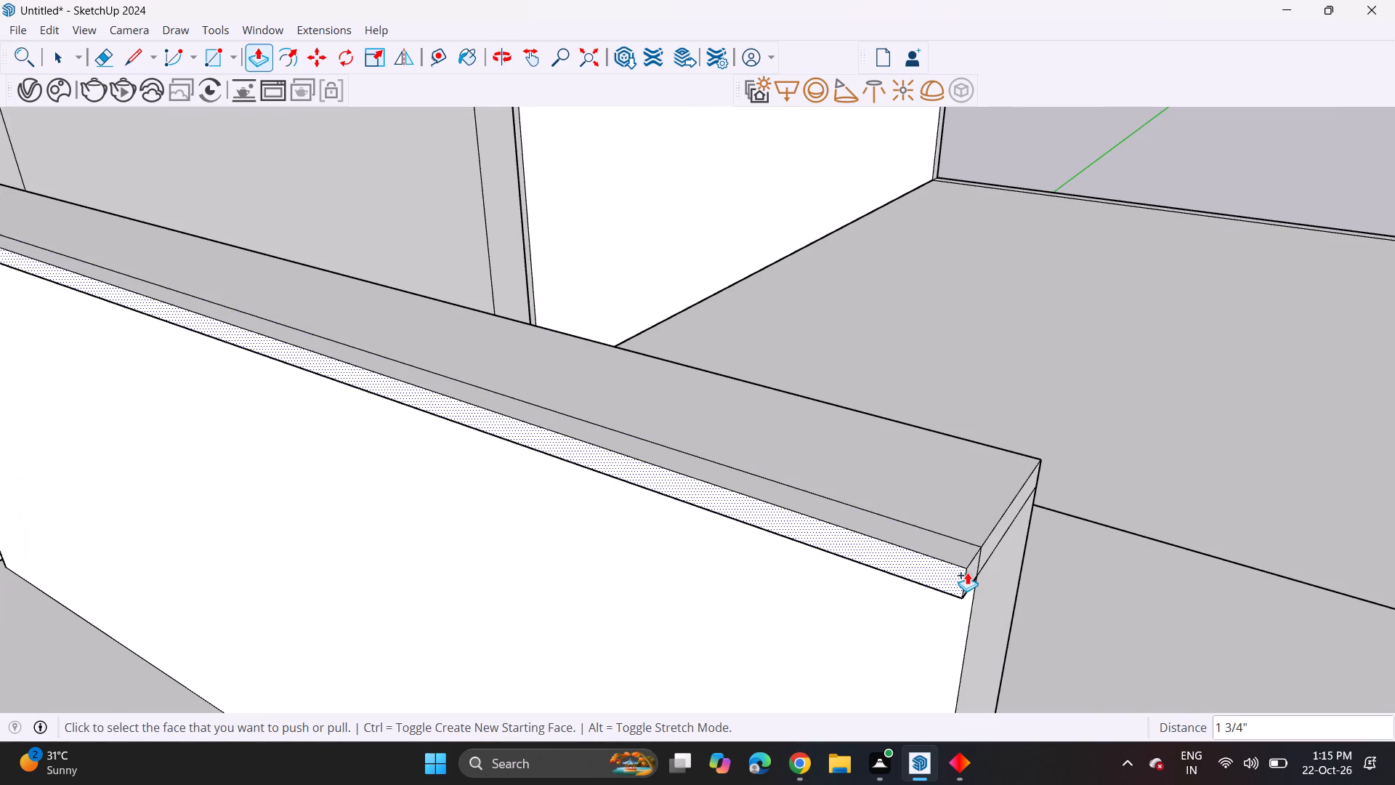
{"action": "left_click", "coordinate": [975, 571]}
{"action": "left_click", "coordinate": [976, 569]}
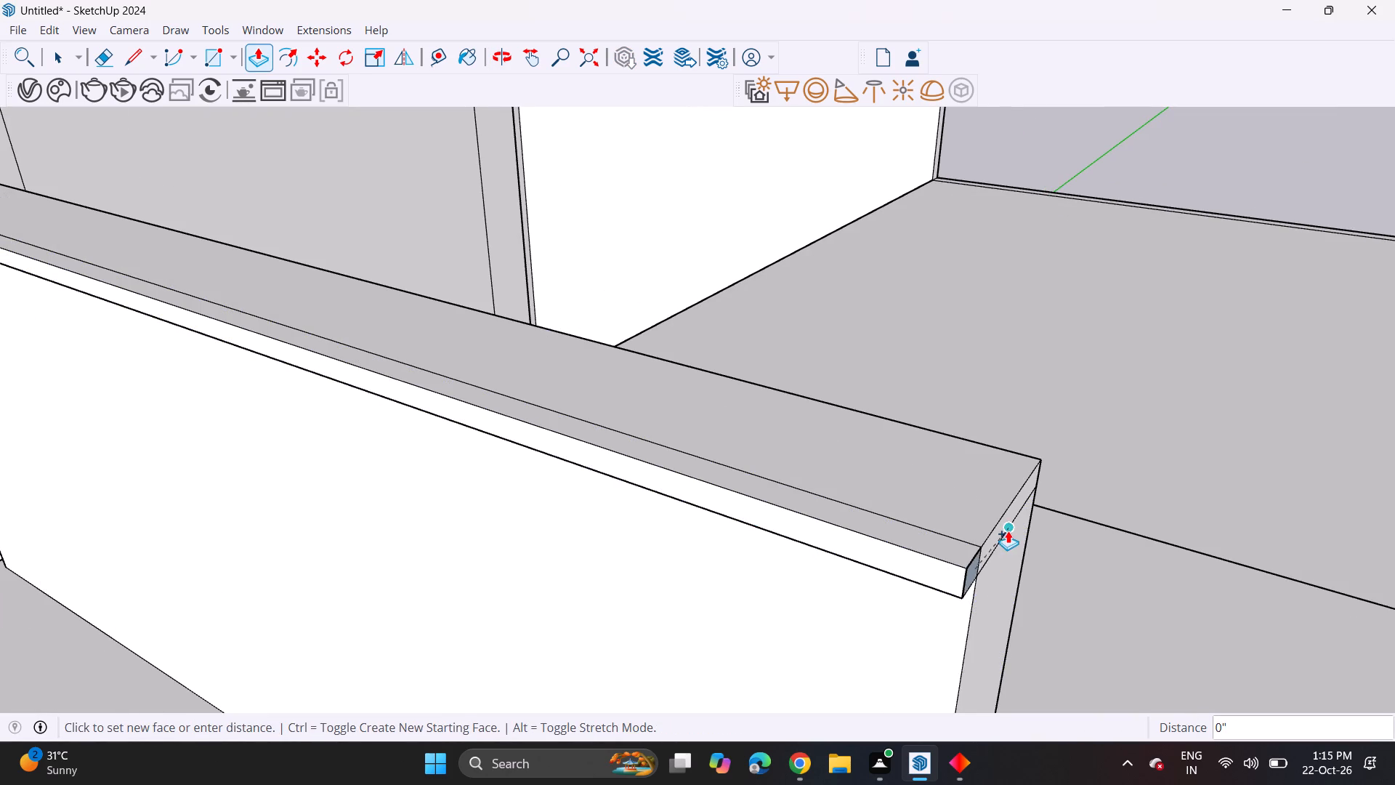
{"action": "left_click", "coordinate": [1017, 558]}
{"action": "double_click", "coordinate": [1007, 511]}
{"action": "scroll", "coordinate": [953, 566], "scroll_direction": "down", "scroll_amount": 8}
{"action": "scroll", "coordinate": [720, 602], "scroll_direction": "down", "scroll_amount": 5}
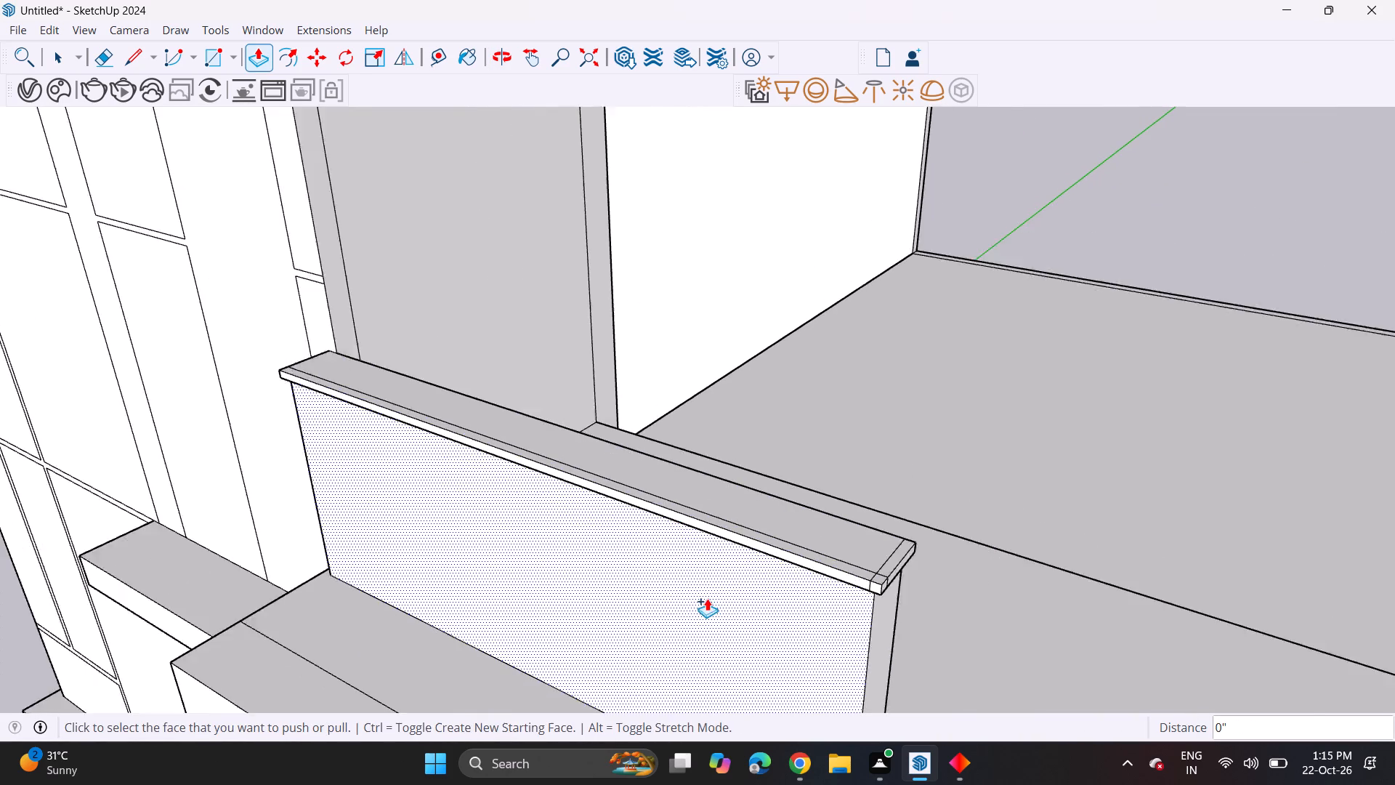
Pull the underside of the top balcony roof's front beam down about 1 1/16" as a thin separate band.
{"action": "scroll", "coordinate": [707, 598], "scroll_direction": "down", "scroll_amount": 3}
{"action": "middle_click_drag", "start_coordinate": [570, 574], "coordinate": [779, 393]}
{"action": "scroll", "coordinate": [830, 355], "scroll_direction": "up", "scroll_amount": 1}
{"action": "scroll", "coordinate": [829, 367], "scroll_direction": "down", "scroll_amount": 14}
{"action": "middle_click_drag", "start_coordinate": [808, 463], "coordinate": [688, 408]}
{"action": "scroll", "coordinate": [792, 458], "scroll_direction": "up", "scroll_amount": 1, "text": "shift"}
{"action": "scroll", "coordinate": [668, 399], "scroll_direction": "down", "scroll_amount": 8}
{"action": "middle_click_drag", "start_coordinate": [704, 400], "coordinate": [794, 332]}
{"action": "scroll", "coordinate": [780, 408], "scroll_direction": "up", "scroll_amount": 5}
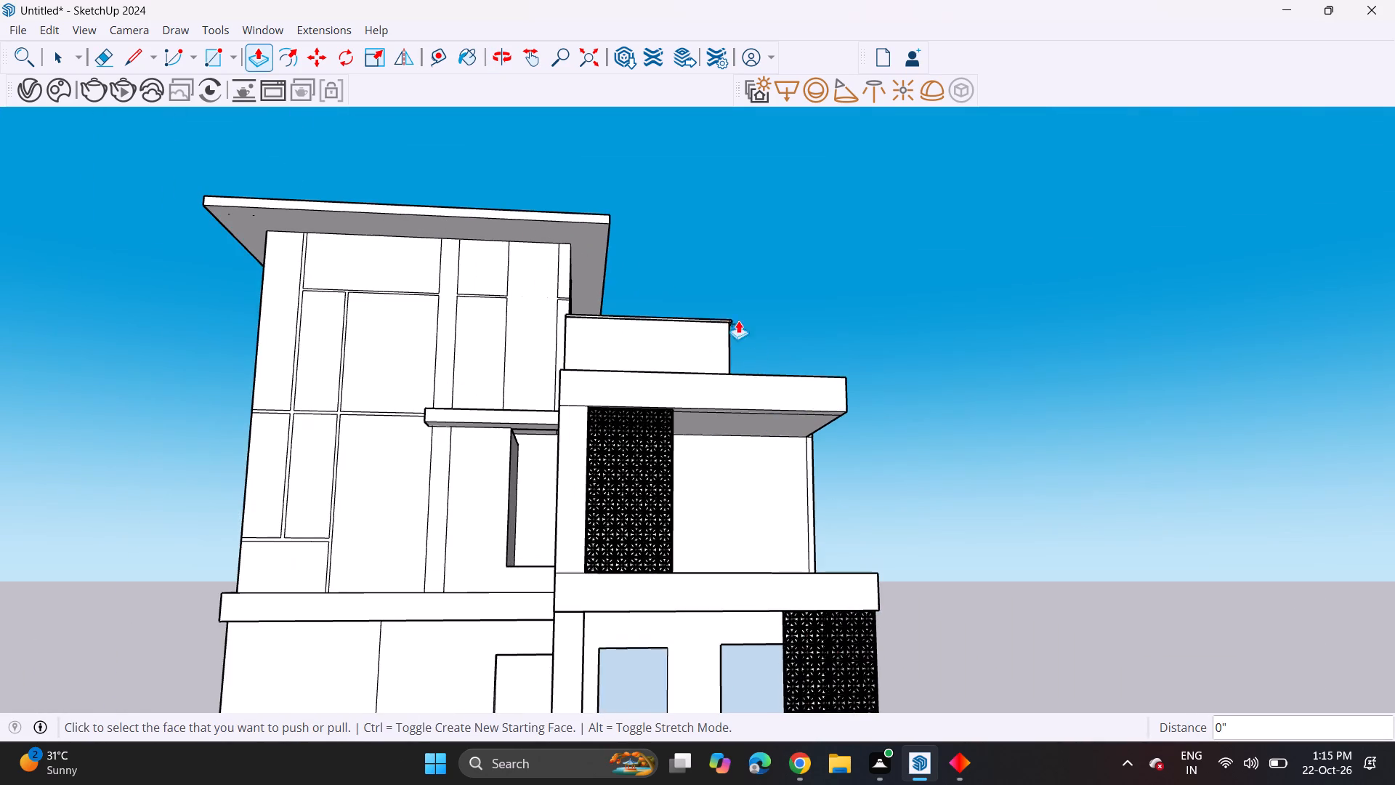
{"action": "scroll", "coordinate": [827, 455], "scroll_direction": "up", "scroll_amount": 2}
{"action": "middle_click_drag", "start_coordinate": [798, 415], "coordinate": [780, 383]}
{"action": "scroll", "coordinate": [780, 377], "scroll_direction": "up", "scroll_amount": 6}
{"action": "left_click", "coordinate": [798, 407]}
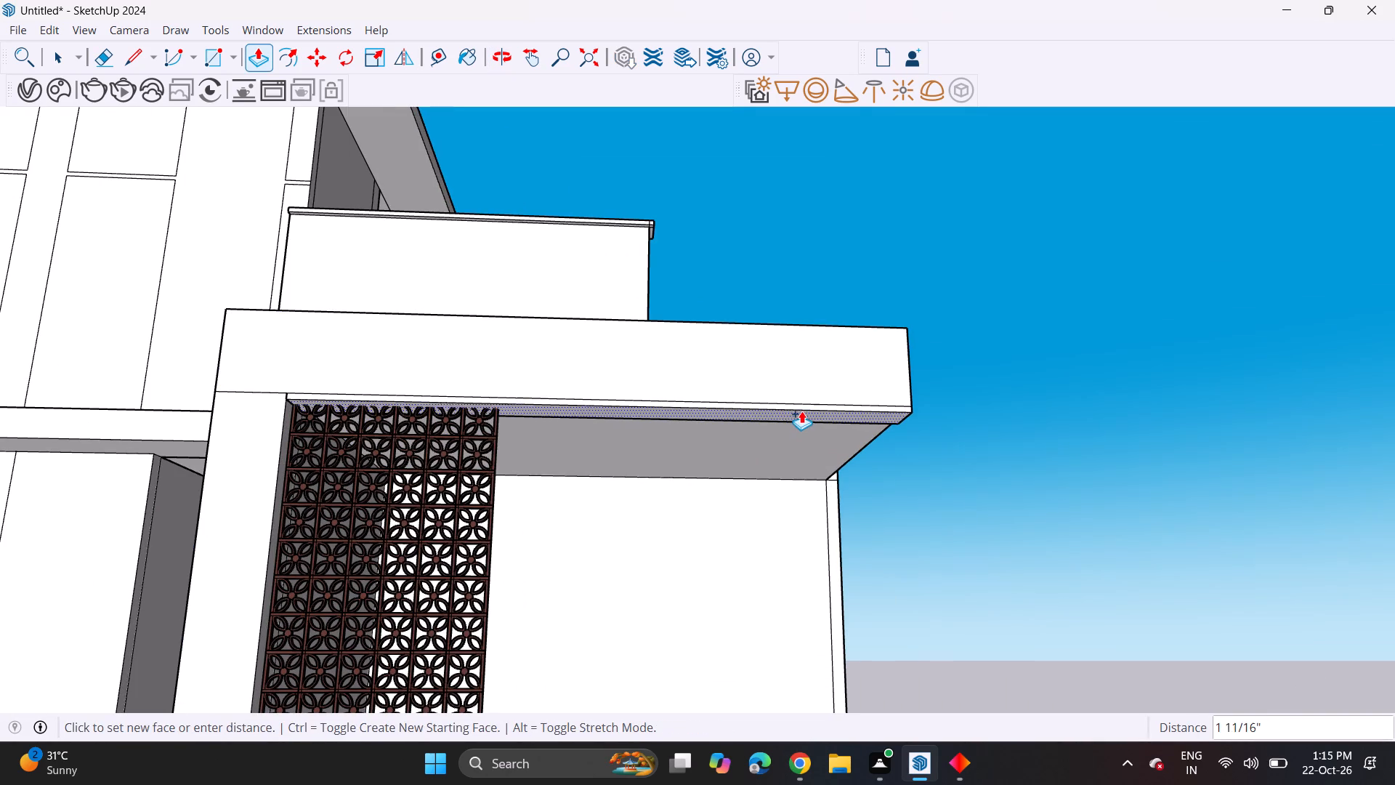
{"action": "left_click", "coordinate": [801, 411]}
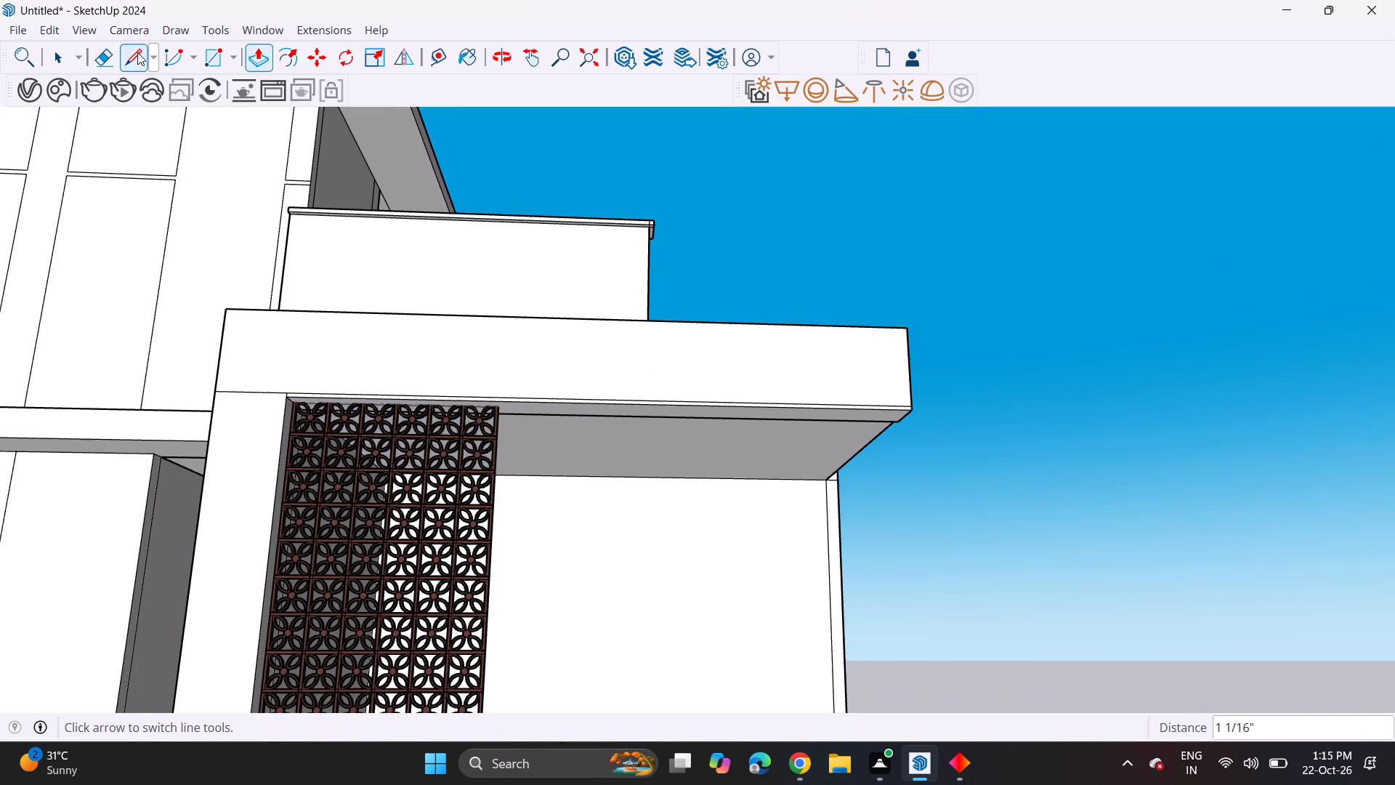
Draw a line about 8' 2" long across the top balcony's soffit, from the back wall edge to the front beam.
{"action": "left_click", "coordinate": [137, 52]}
{"action": "scroll", "coordinate": [631, 419], "scroll_direction": "up", "scroll_amount": 2}
{"action": "scroll", "coordinate": [768, 393], "scroll_direction": "up", "scroll_amount": 7}
{"action": "middle_click_drag", "start_coordinate": [761, 359], "coordinate": [753, 257]}
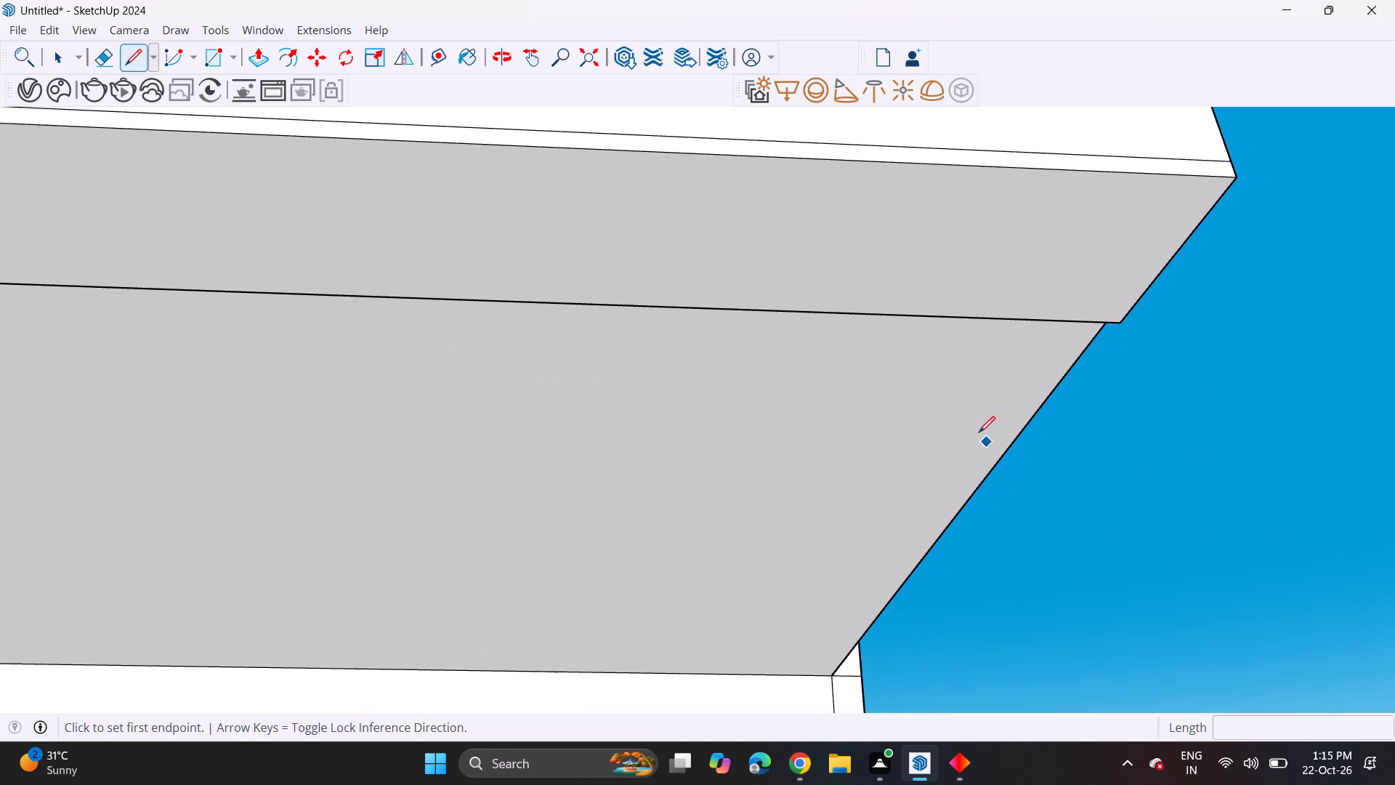
{"action": "left_click", "coordinate": [769, 674]}
{"action": "middle_click_drag", "start_coordinate": [899, 372], "coordinate": [179, 507]}
{"action": "scroll", "coordinate": [196, 491], "scroll_direction": "up", "scroll_amount": 1}
{"action": "scroll", "coordinate": [467, 265], "scroll_direction": "down", "scroll_amount": 6}
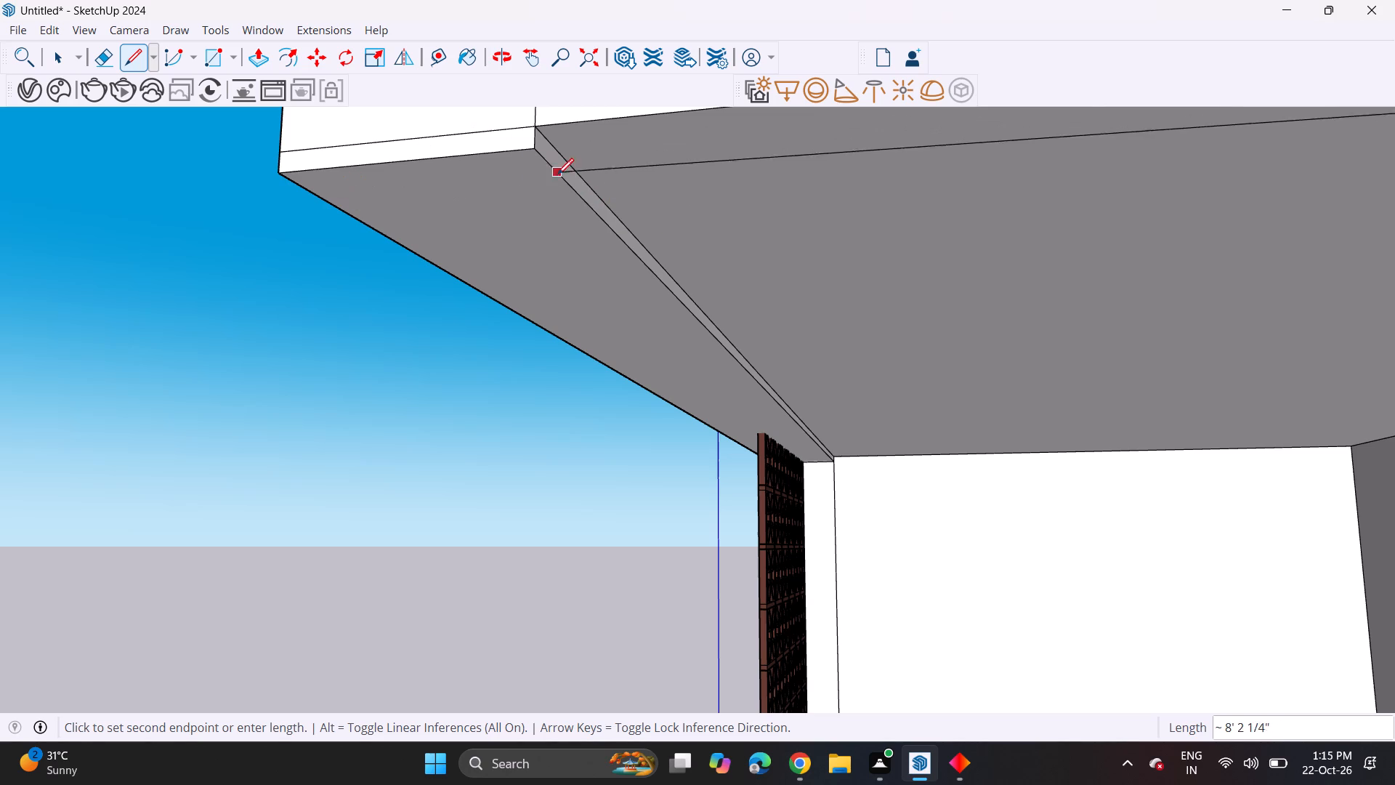
{"action": "left_click", "coordinate": [609, 204]}
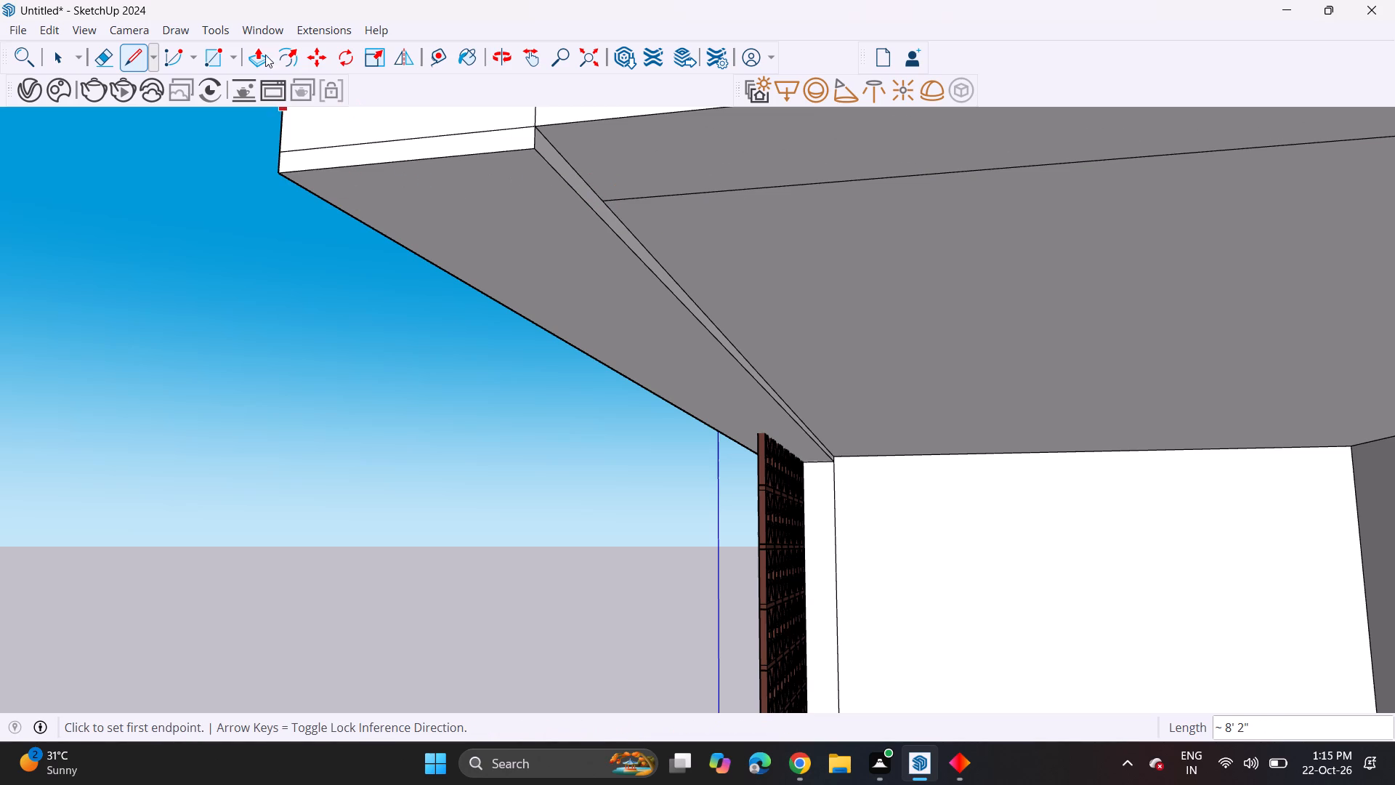
Push/Pull the narrow soffit strip along the slab's outer side about 1 1/16" down, flush with the front beam's band.
{"action": "left_click", "coordinate": [257, 41]}
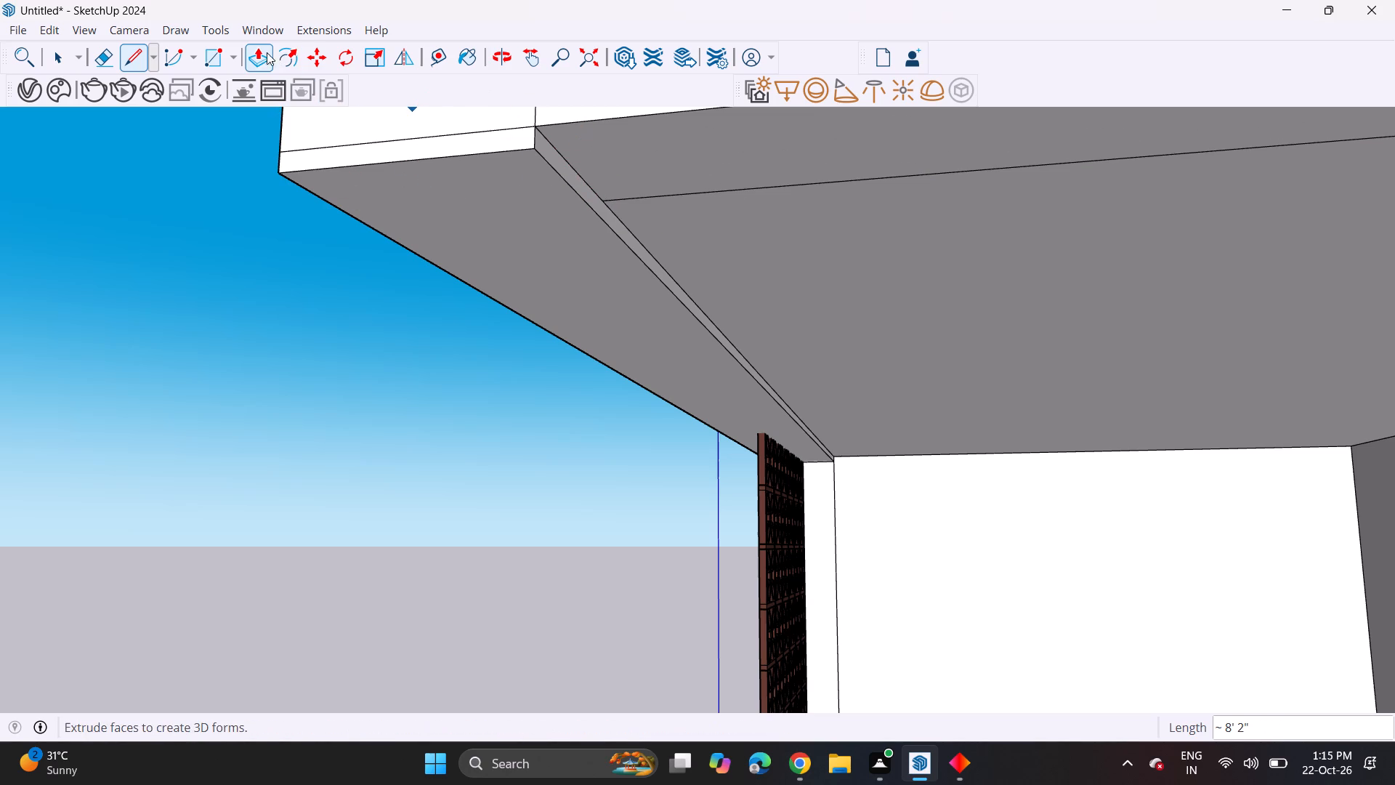
{"action": "left_click", "coordinate": [259, 54]}
{"action": "left_click", "coordinate": [562, 152]}
{"action": "left_click", "coordinate": [540, 163]}
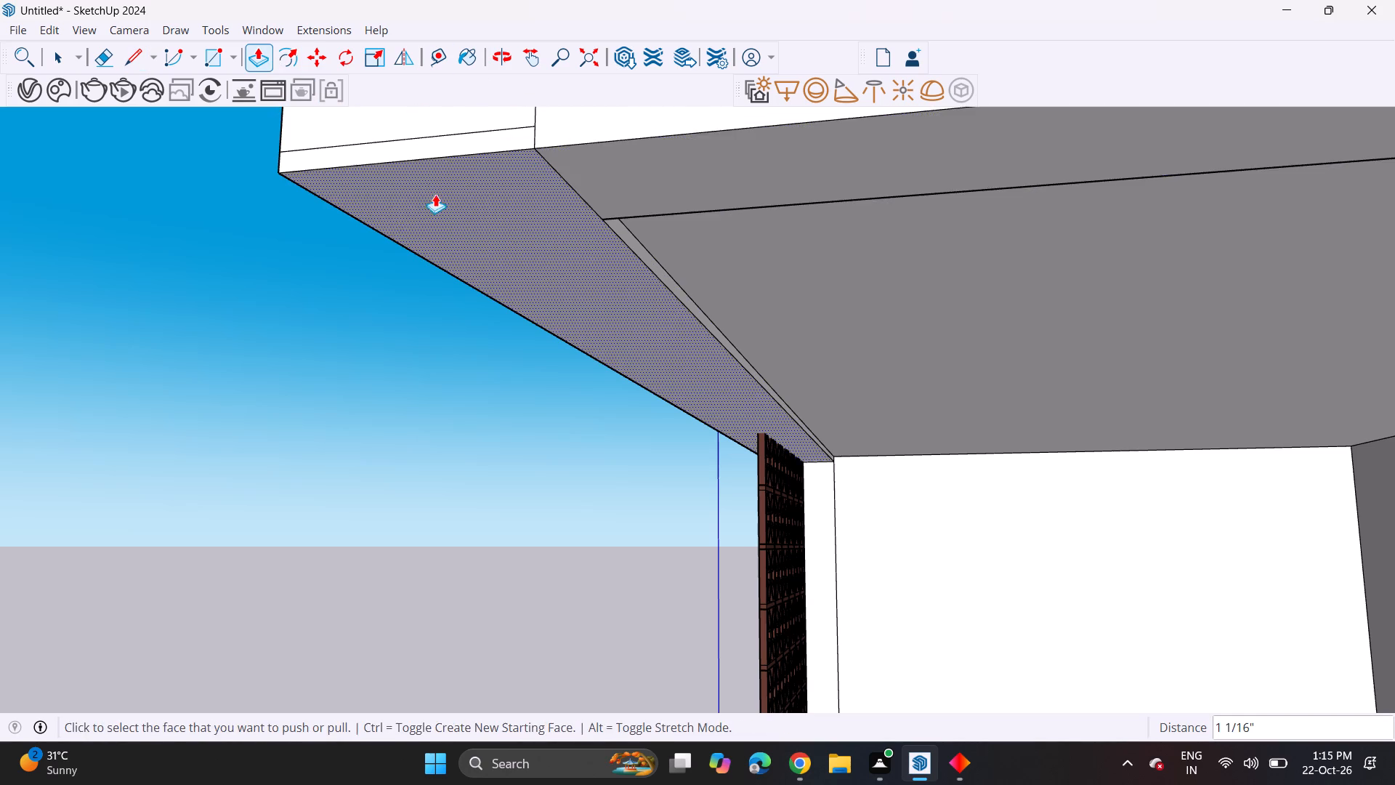
Examine the whole front elevation, including the parapet cap and the balcony roof edges.
{"action": "middle_click_drag", "start_coordinate": [402, 208], "coordinate": [1149, 225]}
{"action": "scroll", "coordinate": [894, 268], "scroll_direction": "down", "scroll_amount": 14}
{"action": "middle_click_drag", "start_coordinate": [795, 342], "coordinate": [743, 345]}
{"action": "scroll", "coordinate": [735, 362], "scroll_direction": "down", "scroll_amount": 6}
{"action": "middle_click_drag", "start_coordinate": [711, 510], "coordinate": [721, 459]}
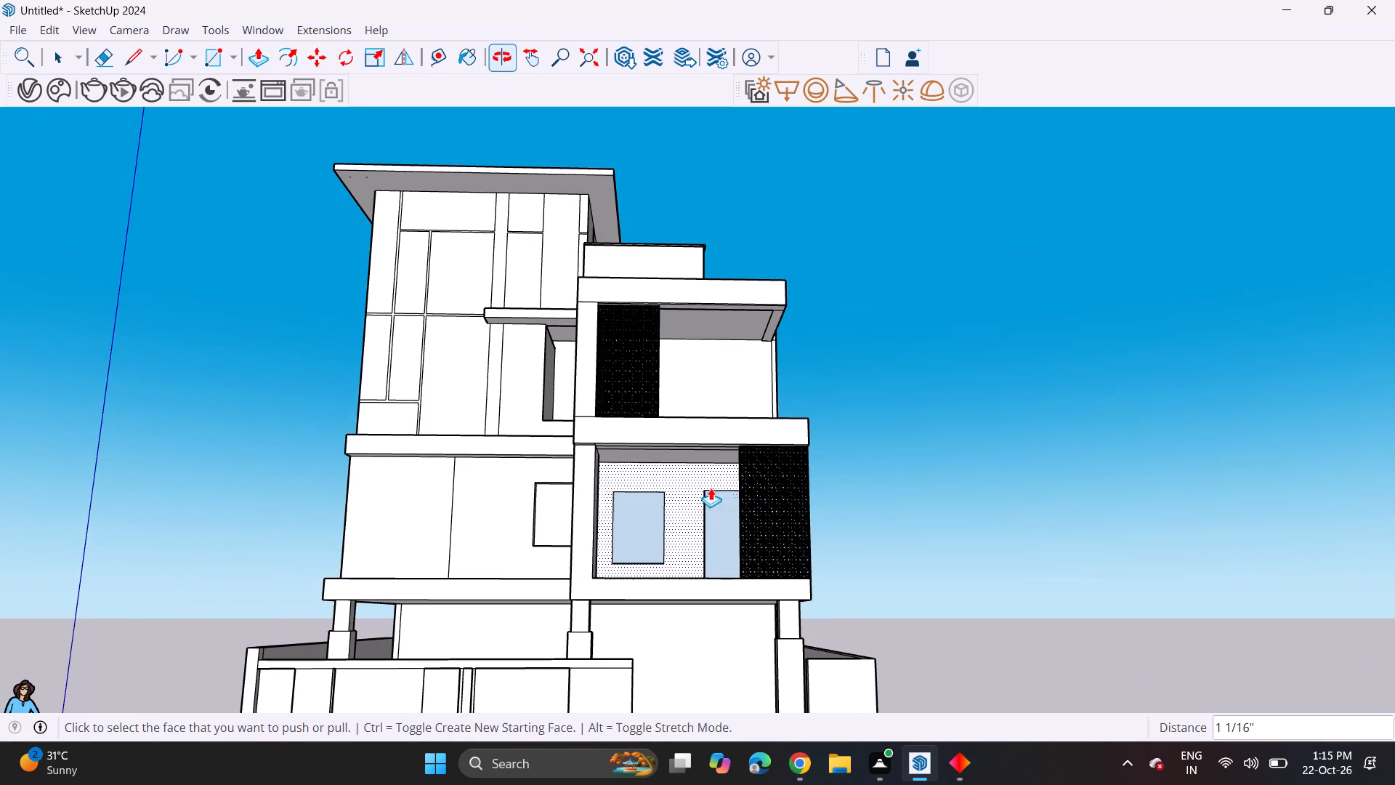
{"action": "middle_click_drag", "start_coordinate": [663, 502], "coordinate": [732, 459], "text": "shift"}
{"action": "scroll", "coordinate": [733, 459], "scroll_direction": "down", "scroll_amount": 4}
{"action": "middle_click_drag", "start_coordinate": [733, 459], "coordinate": [719, 503]}
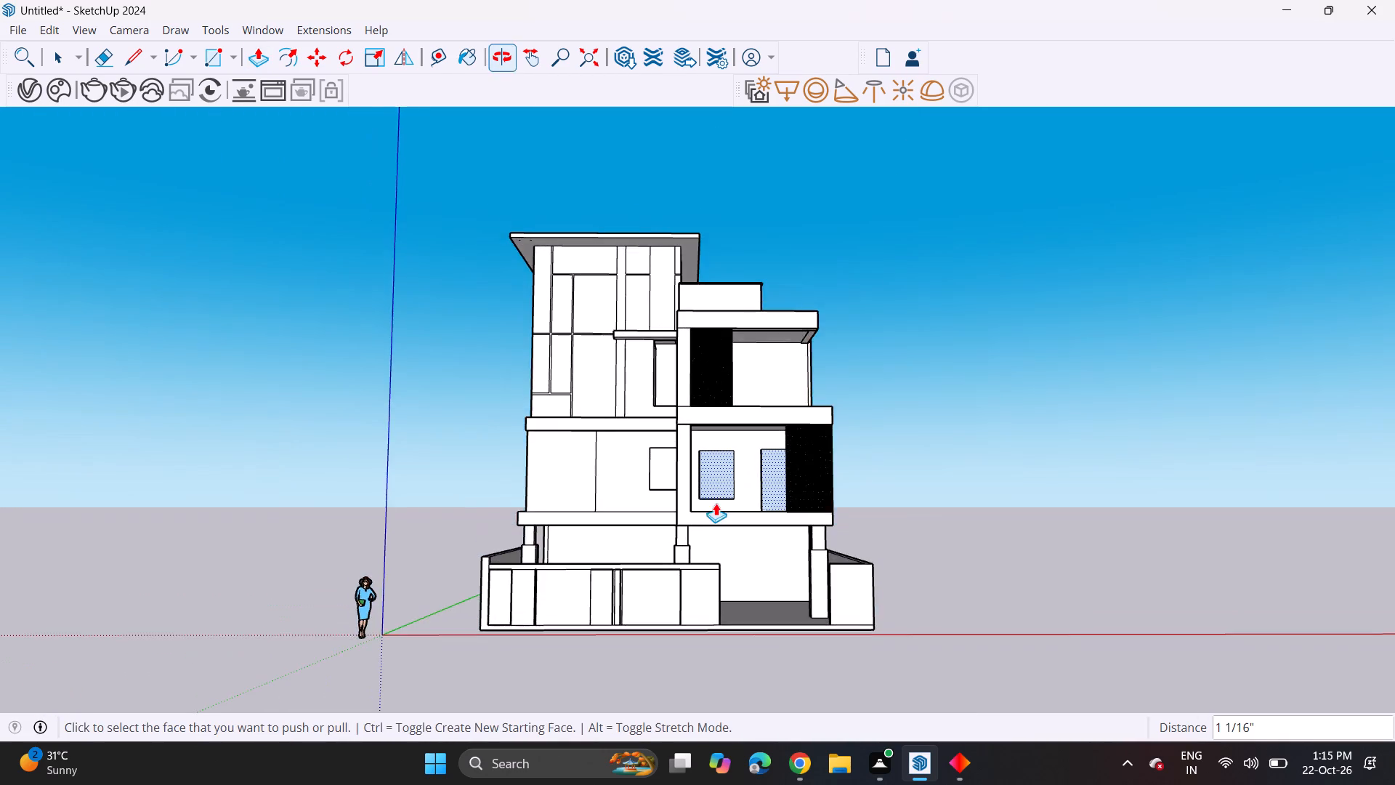
{"action": "scroll", "coordinate": [707, 479], "scroll_direction": "up", "scroll_amount": 3}
{"action": "middle_click_drag", "start_coordinate": [706, 472], "coordinate": [743, 455], "text": "shift"}
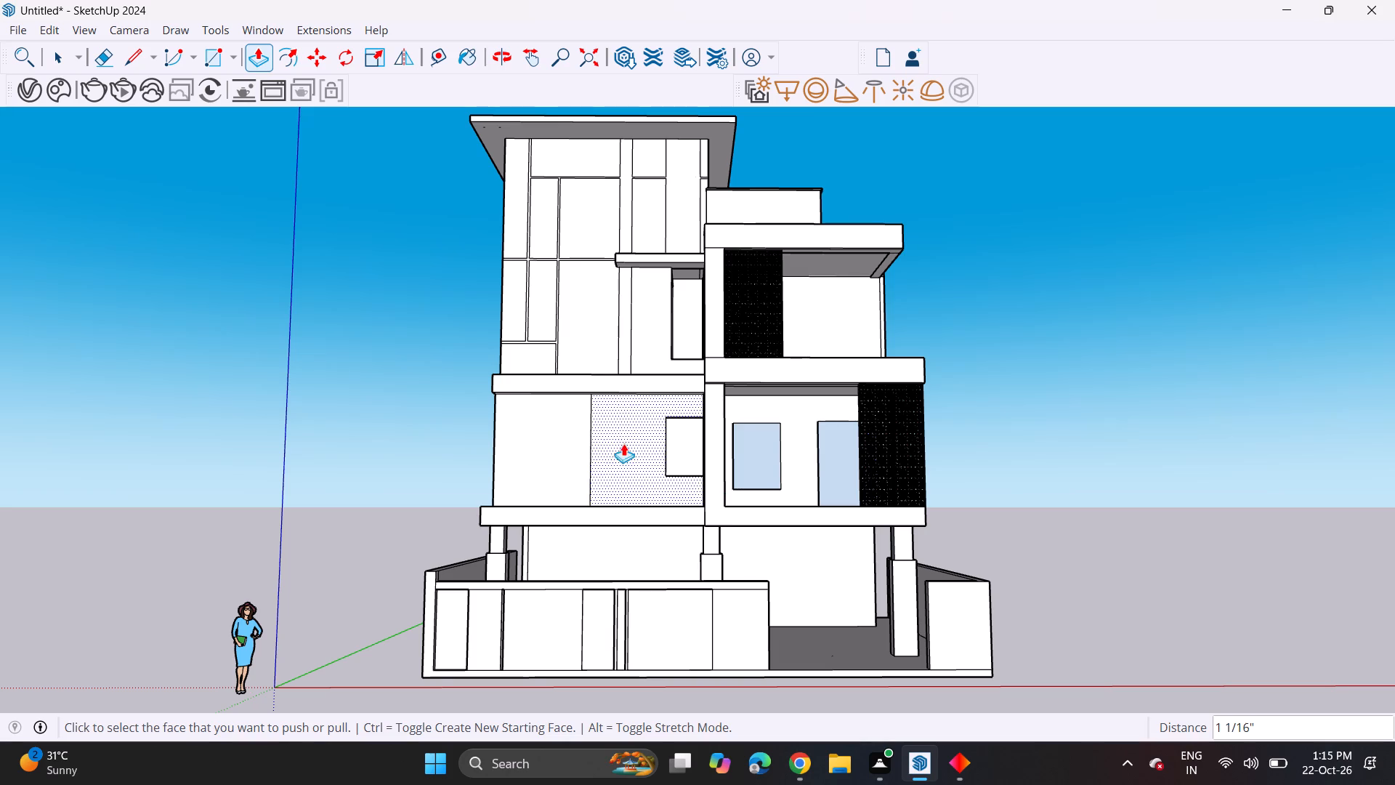
Push the first-floor wall face around the small window back about 4 5/8" from the adjacent plain panel.
{"action": "middle_click_drag", "start_coordinate": [592, 439], "coordinate": [583, 587]}
{"action": "scroll", "coordinate": [604, 488], "scroll_direction": "up", "scroll_amount": 12}
{"action": "left_click", "coordinate": [618, 509]}
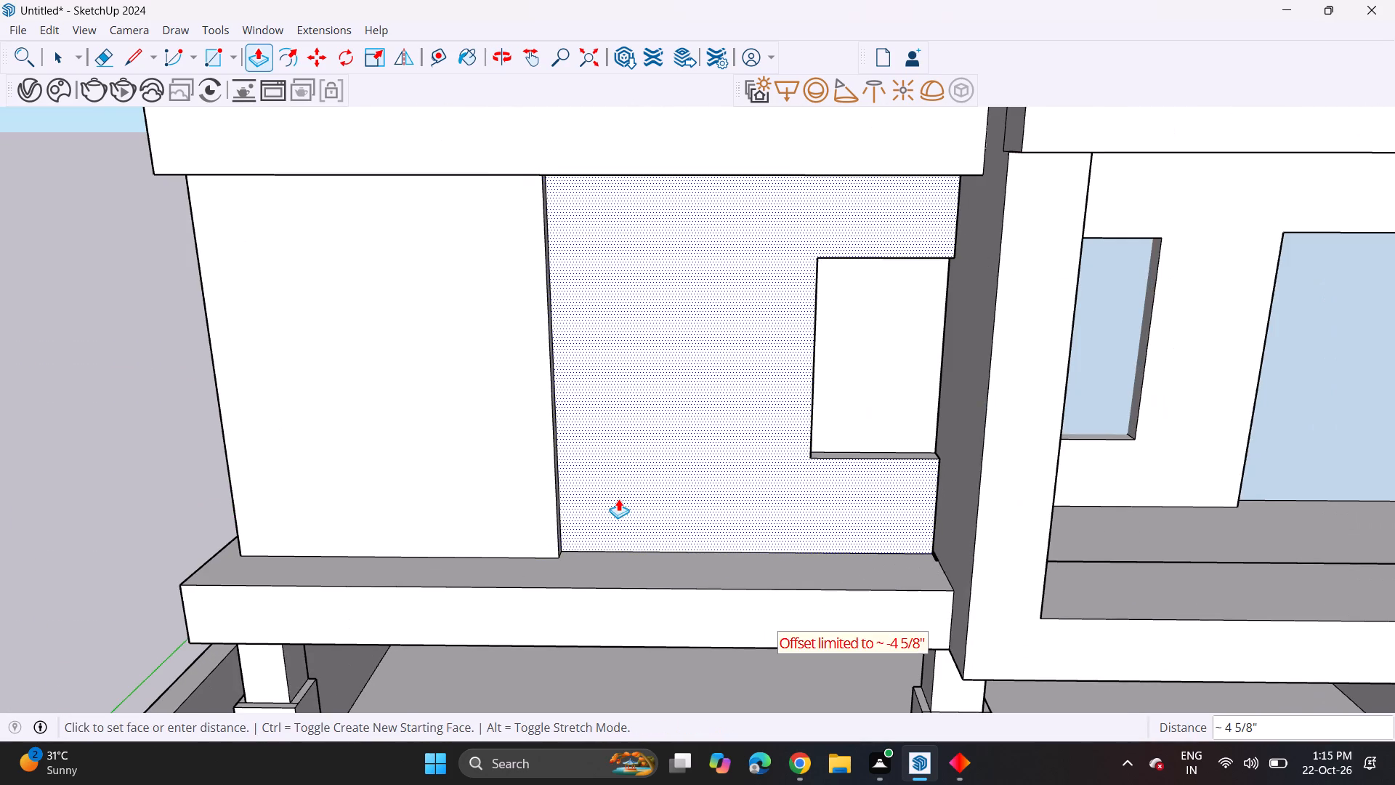
{"action": "left_click", "coordinate": [618, 498]}
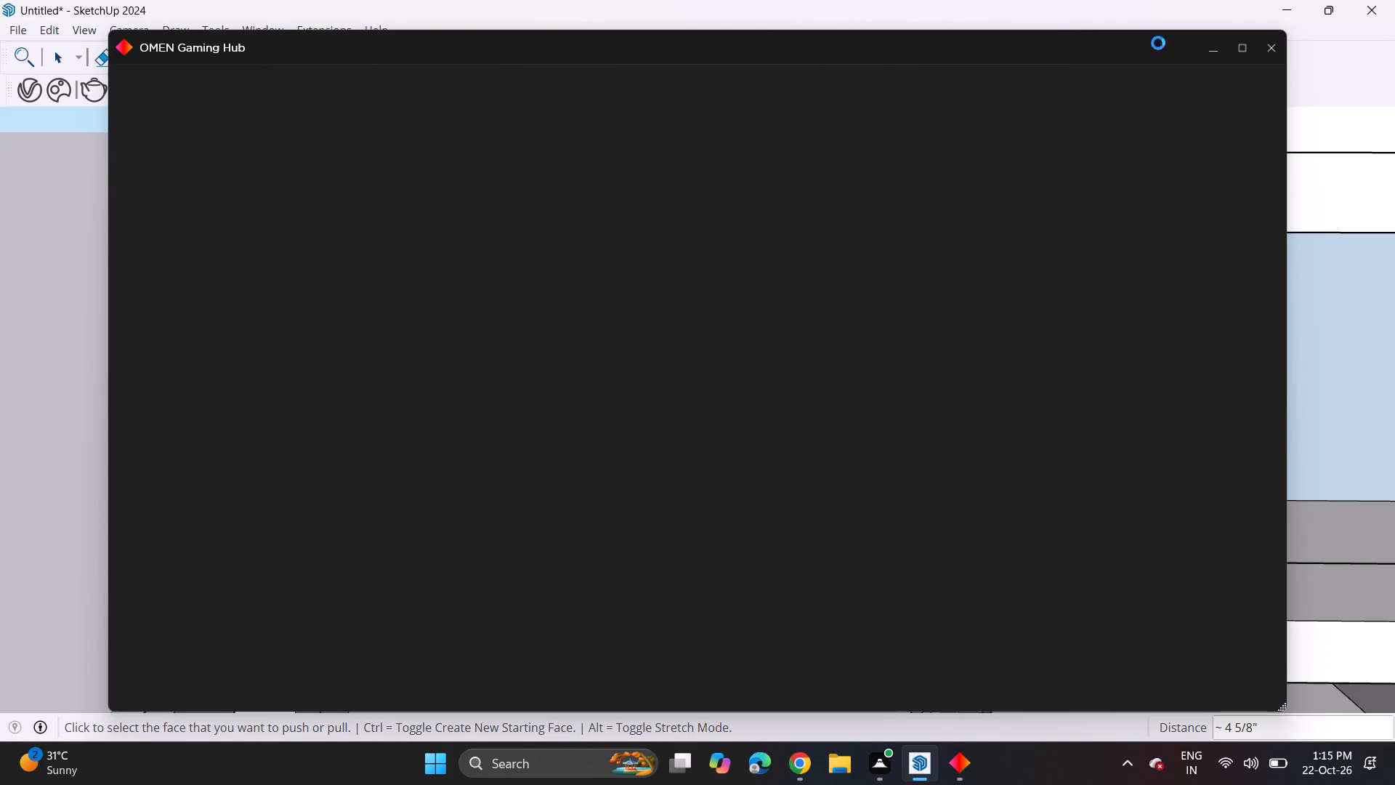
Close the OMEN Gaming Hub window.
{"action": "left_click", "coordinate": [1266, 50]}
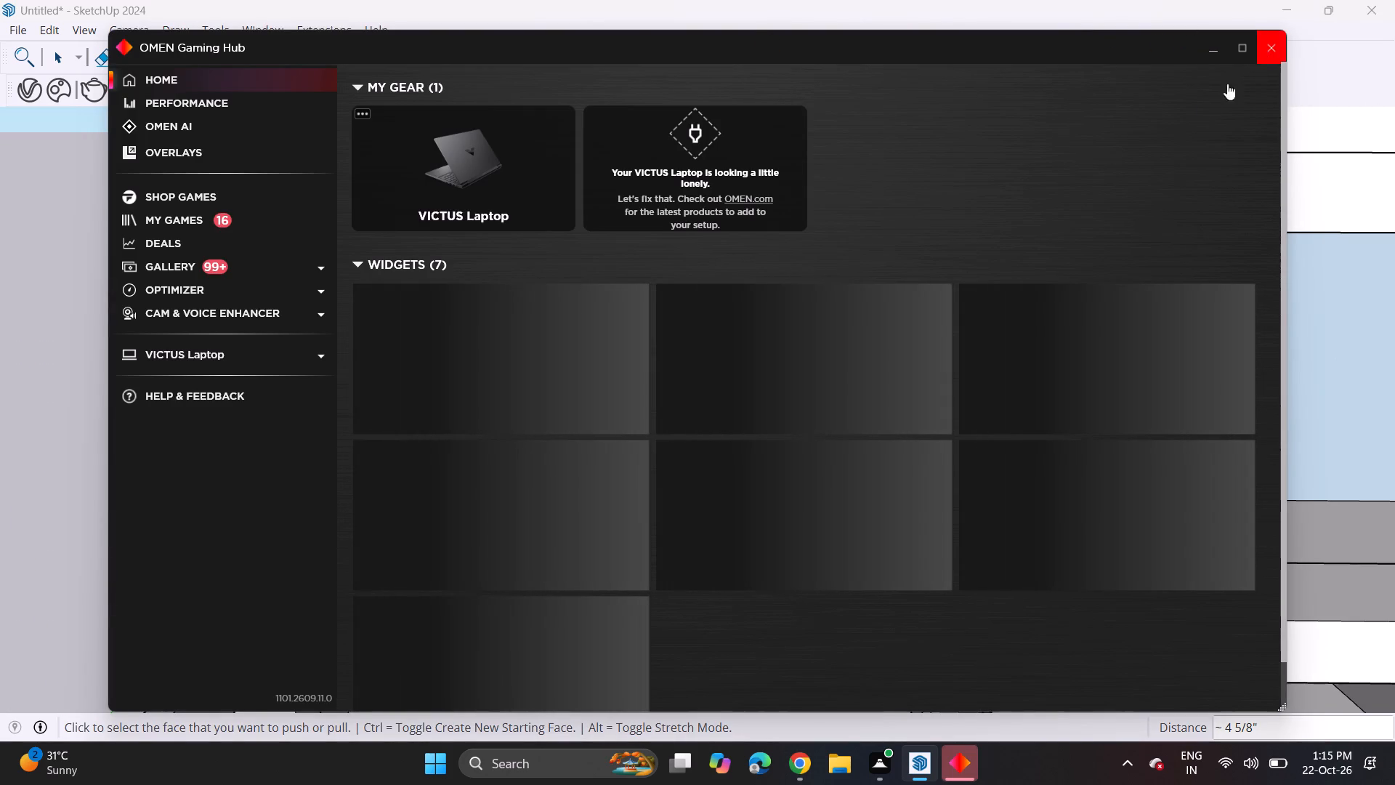
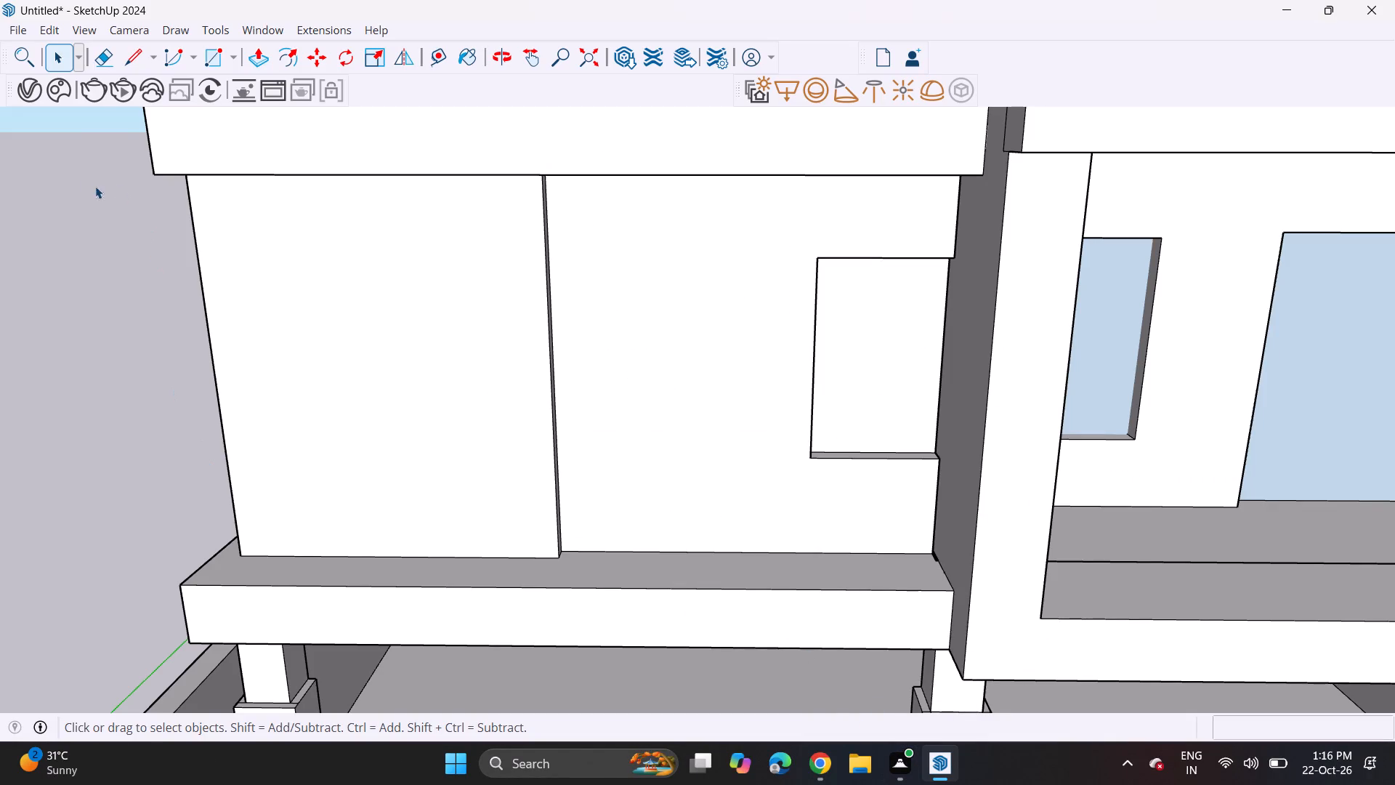
Import the Klein+raam window component from Downloads and place it in front of the first-floor balcony.
{"action": "left_click", "coordinate": [10, 26]}
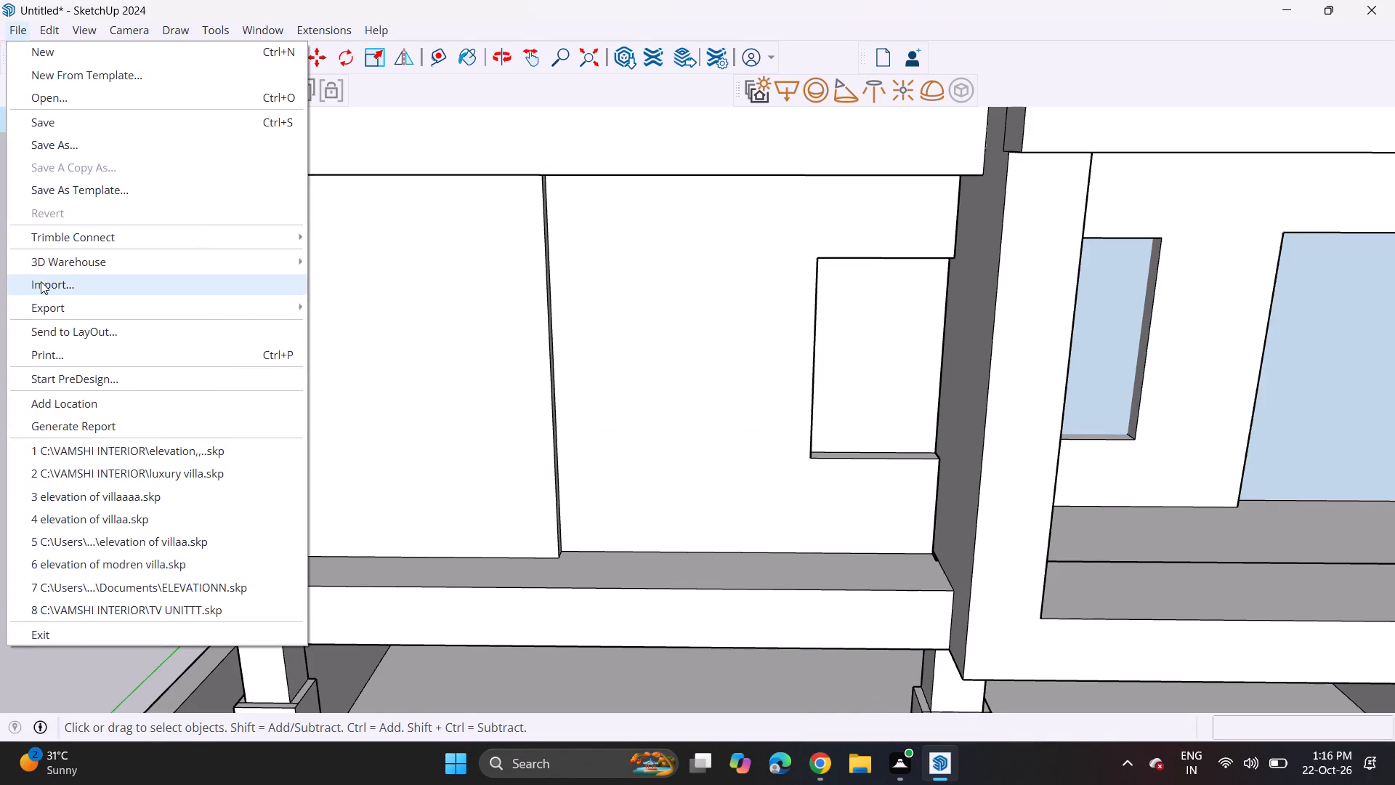
{"action": "left_click", "coordinate": [60, 286]}
{"action": "scroll", "coordinate": [284, 267], "scroll_direction": "down", "scroll_amount": 5}
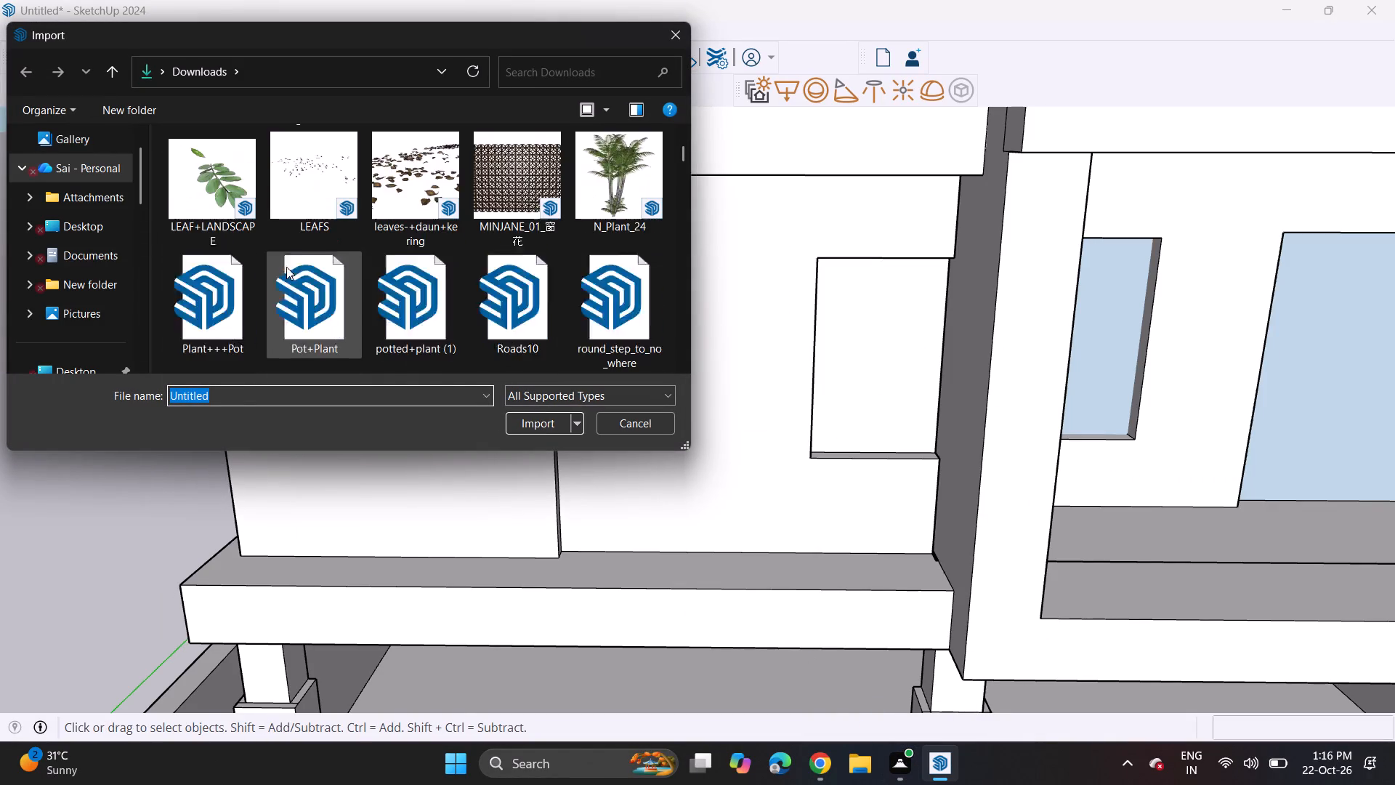
{"action": "scroll", "coordinate": [291, 267], "scroll_direction": "down", "scroll_amount": 14}
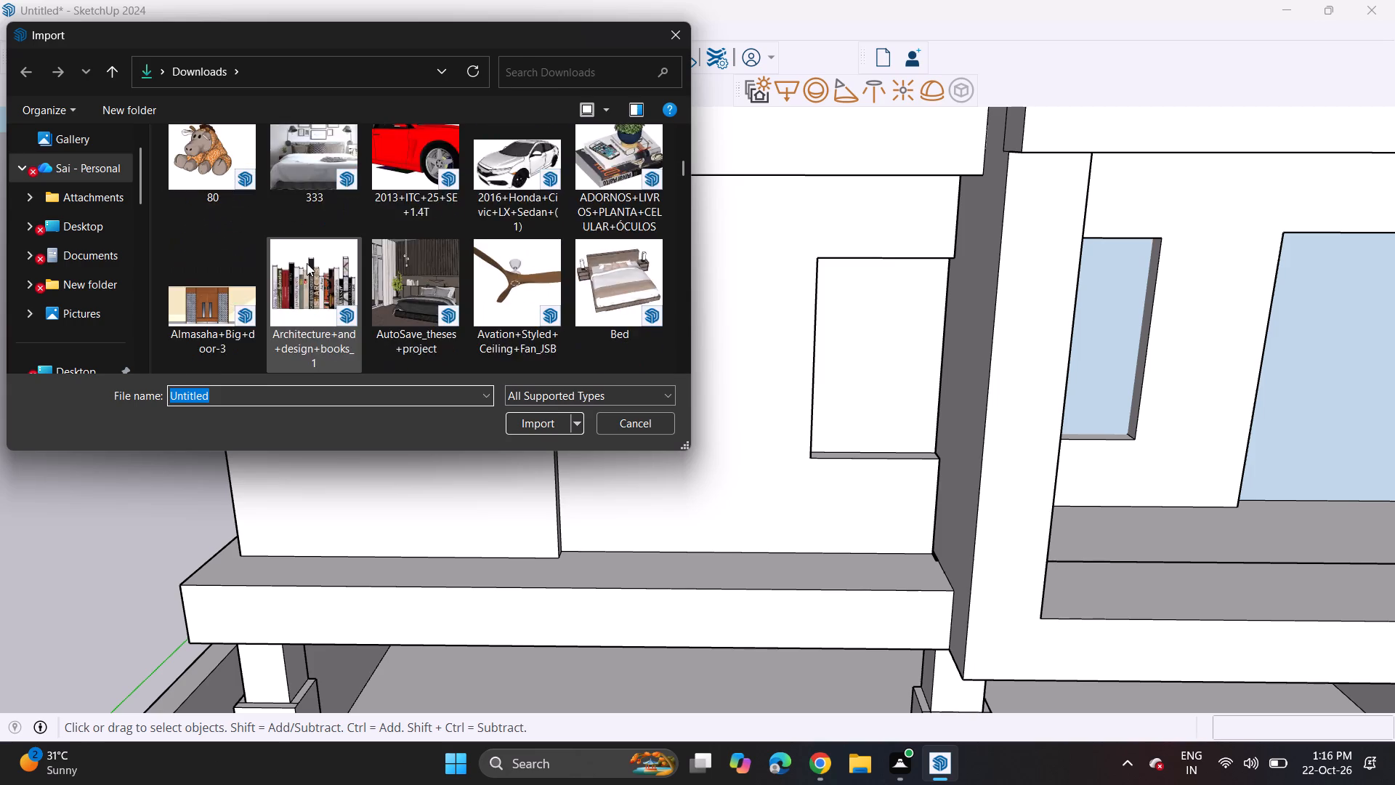
{"action": "scroll", "coordinate": [307, 263], "scroll_direction": "down", "scroll_amount": 14}
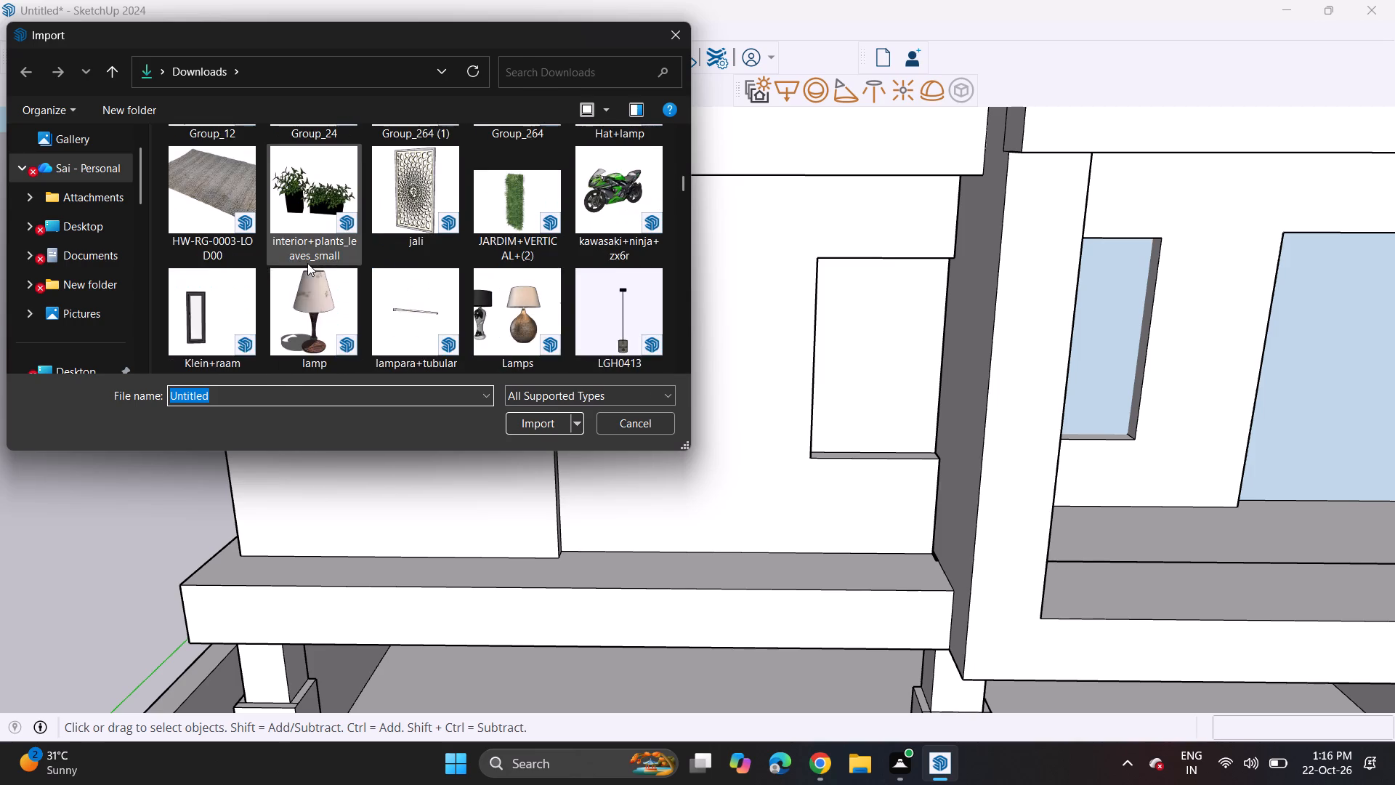
{"action": "scroll", "coordinate": [307, 263], "scroll_direction": "down", "scroll_amount": 3}
{"action": "scroll", "coordinate": [307, 263], "scroll_direction": "up", "scroll_amount": 3}
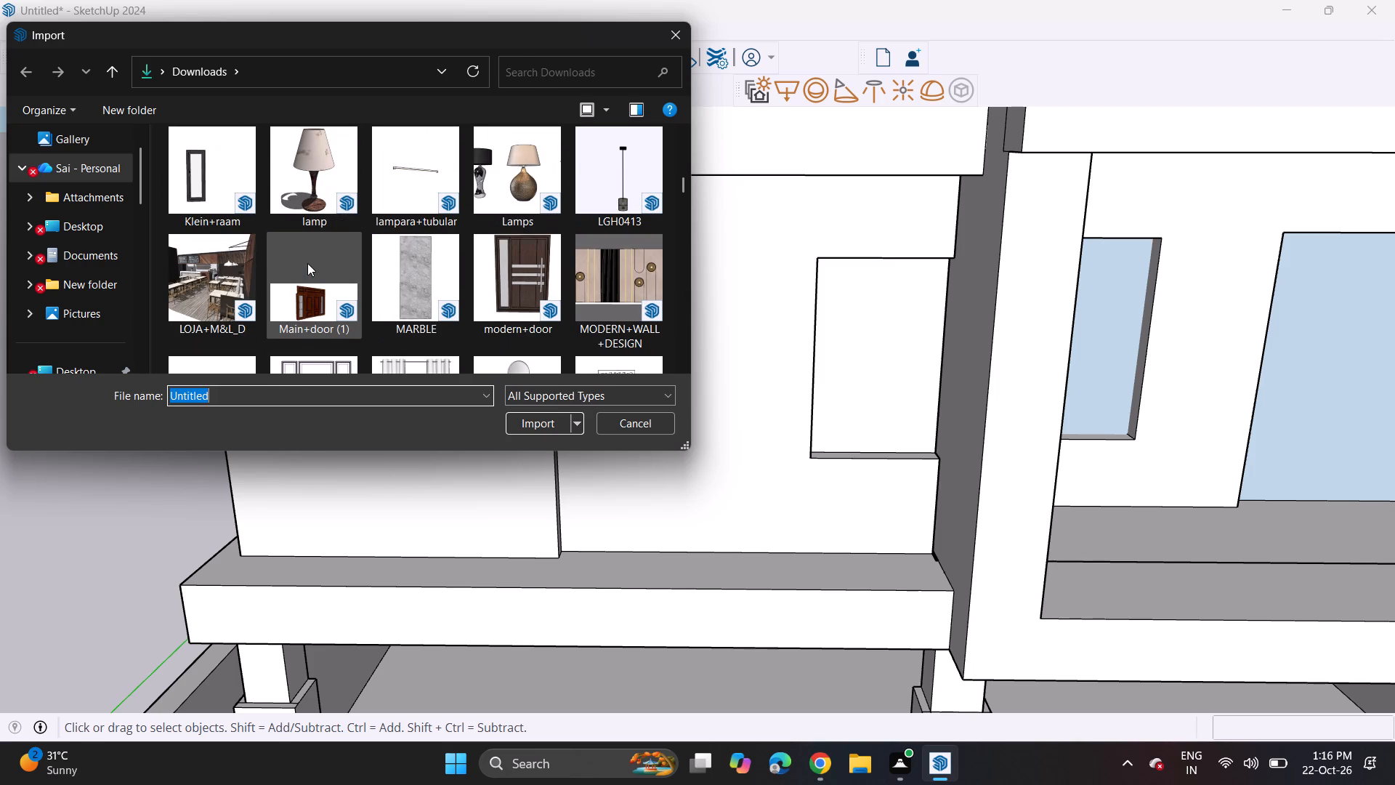
{"action": "left_click", "coordinate": [198, 198]}
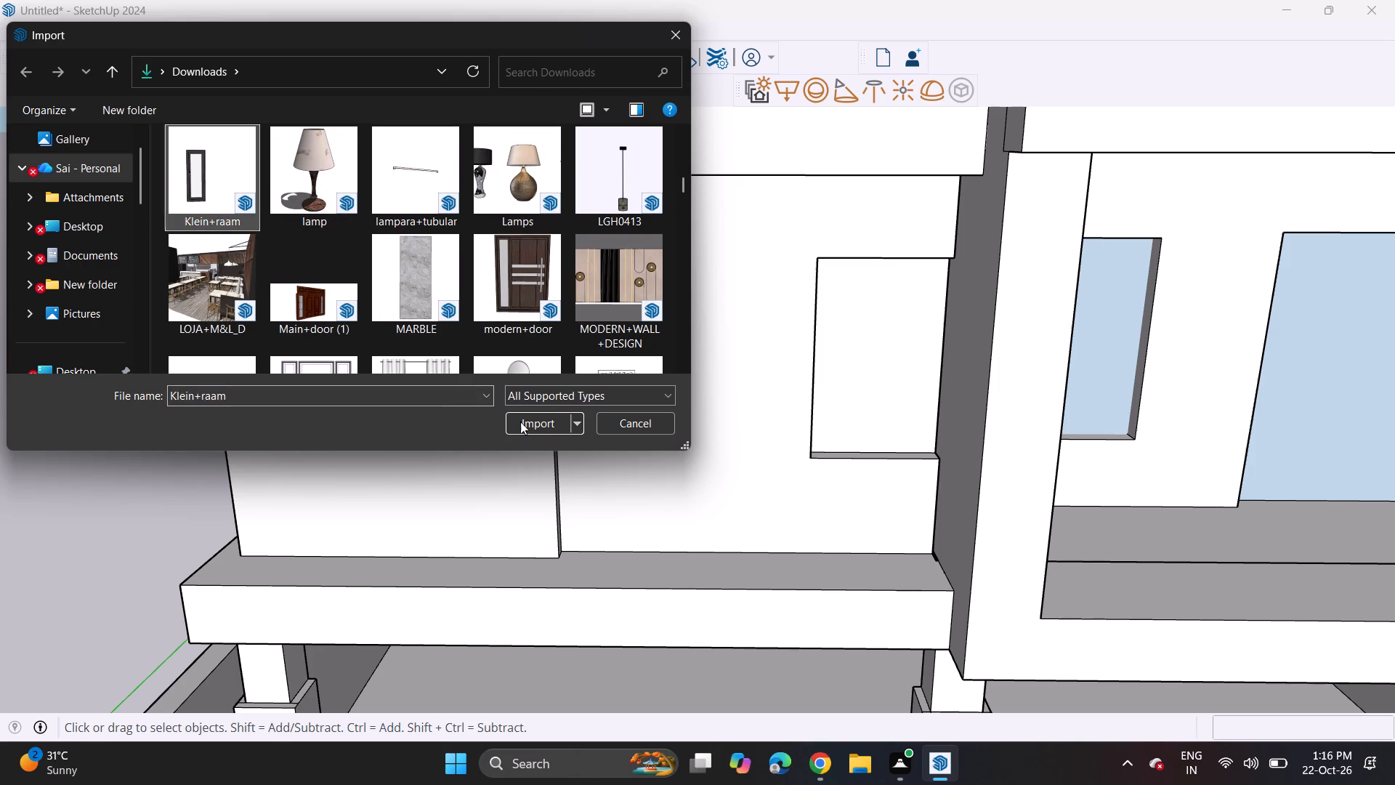
{"action": "left_click", "coordinate": [534, 425]}
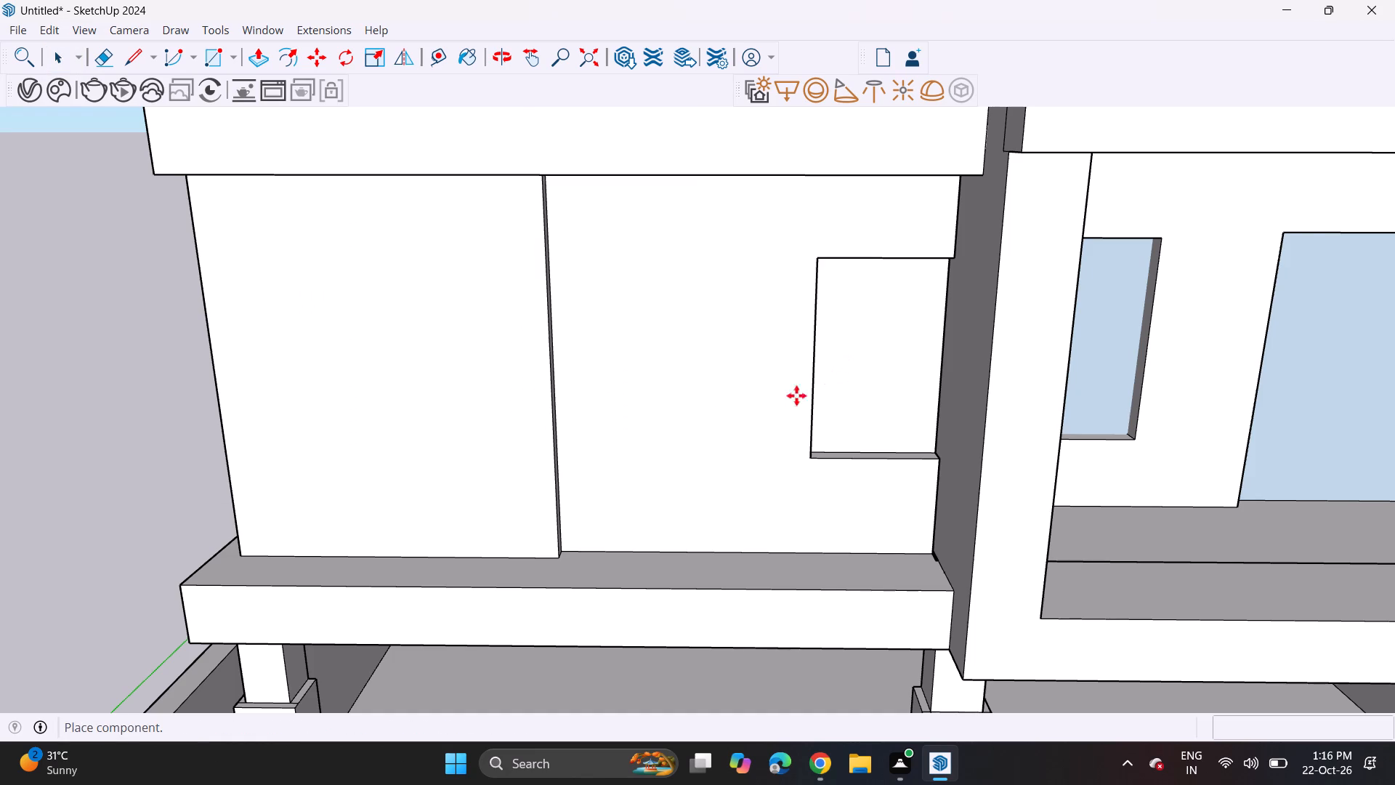
{"action": "scroll", "coordinate": [706, 418], "scroll_direction": "down", "scroll_amount": 6}
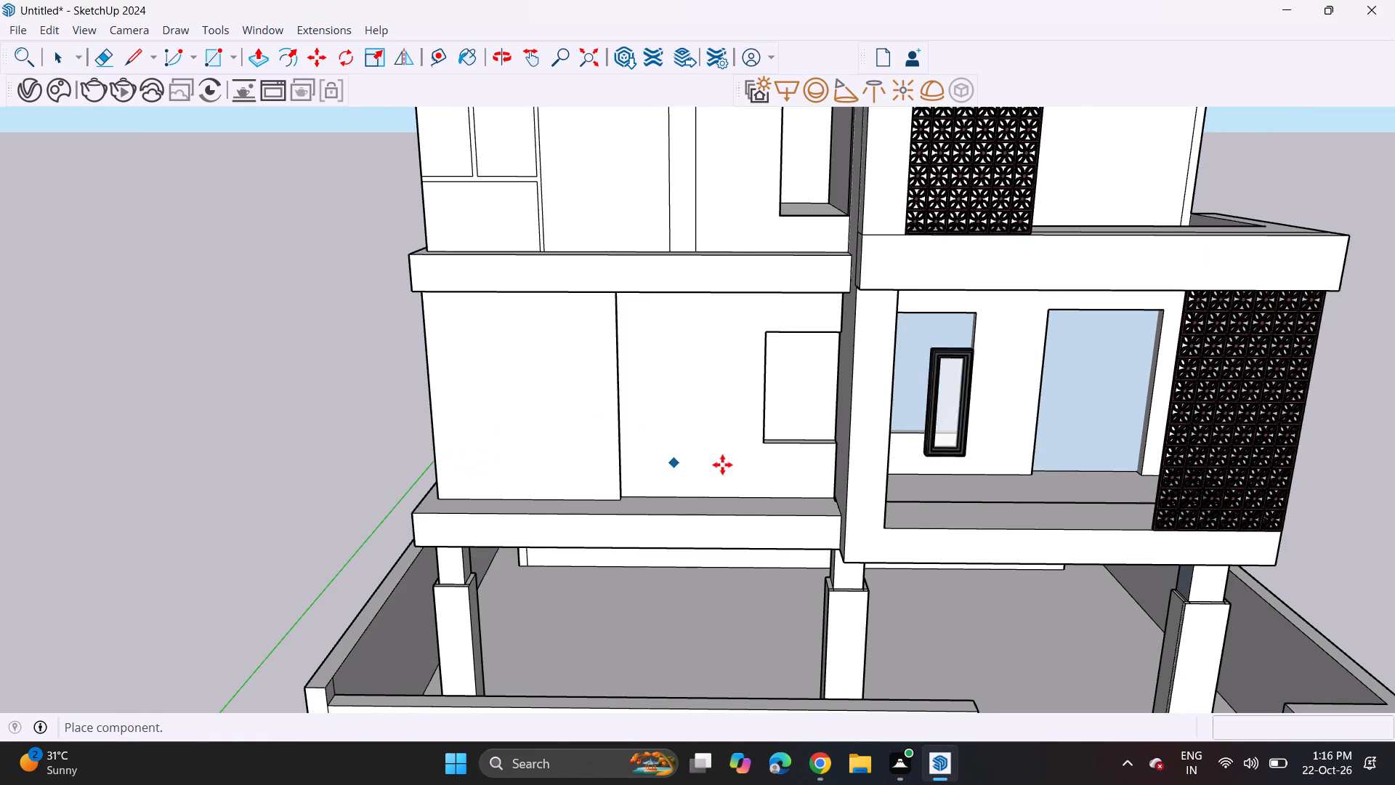
{"action": "left_click", "coordinate": [731, 464]}
Move the imported window by its bottom corner into the lower corner of the first-floor wall recess.
{"action": "left_click", "coordinate": [988, 464]}
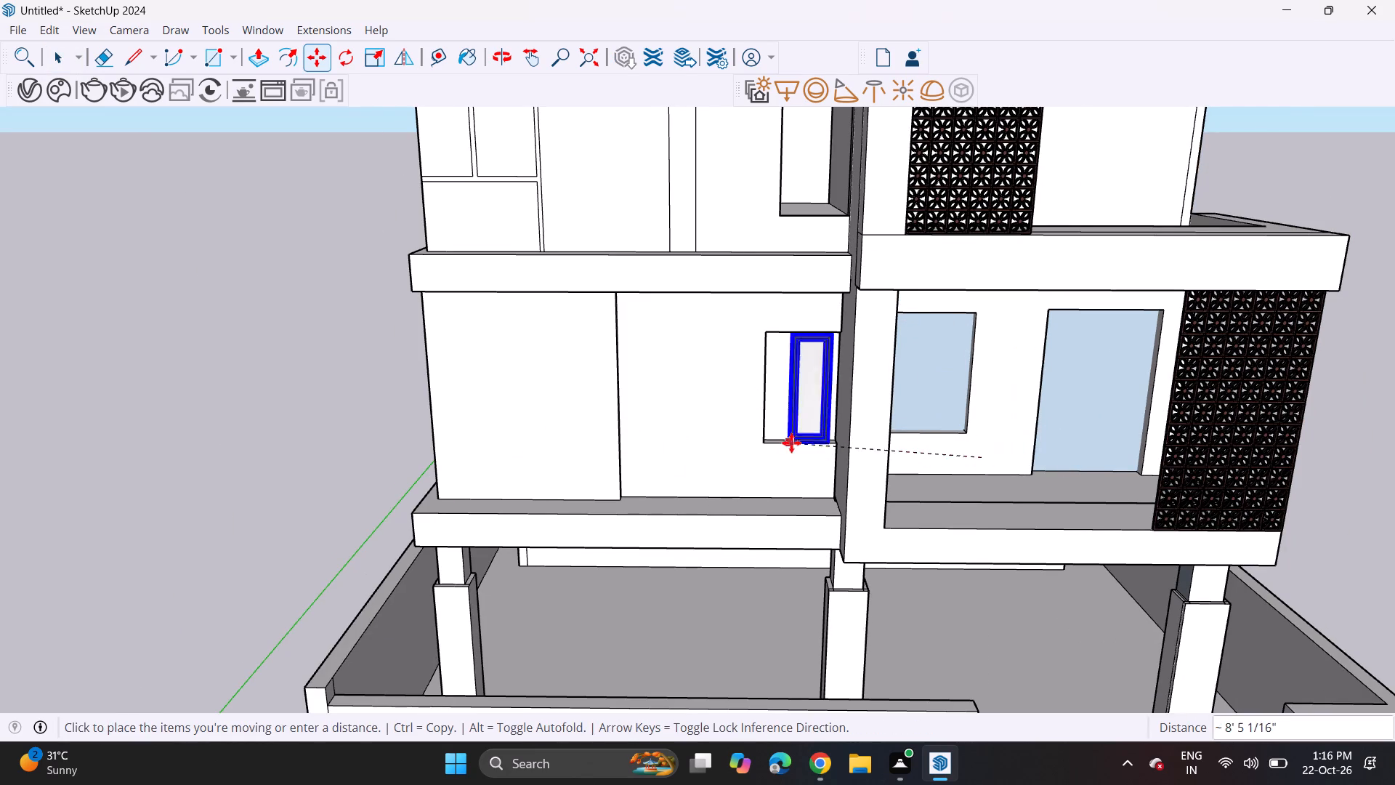
{"action": "scroll", "coordinate": [791, 443], "scroll_direction": "up", "scroll_amount": 6}
{"action": "left_click", "coordinate": [739, 438]}
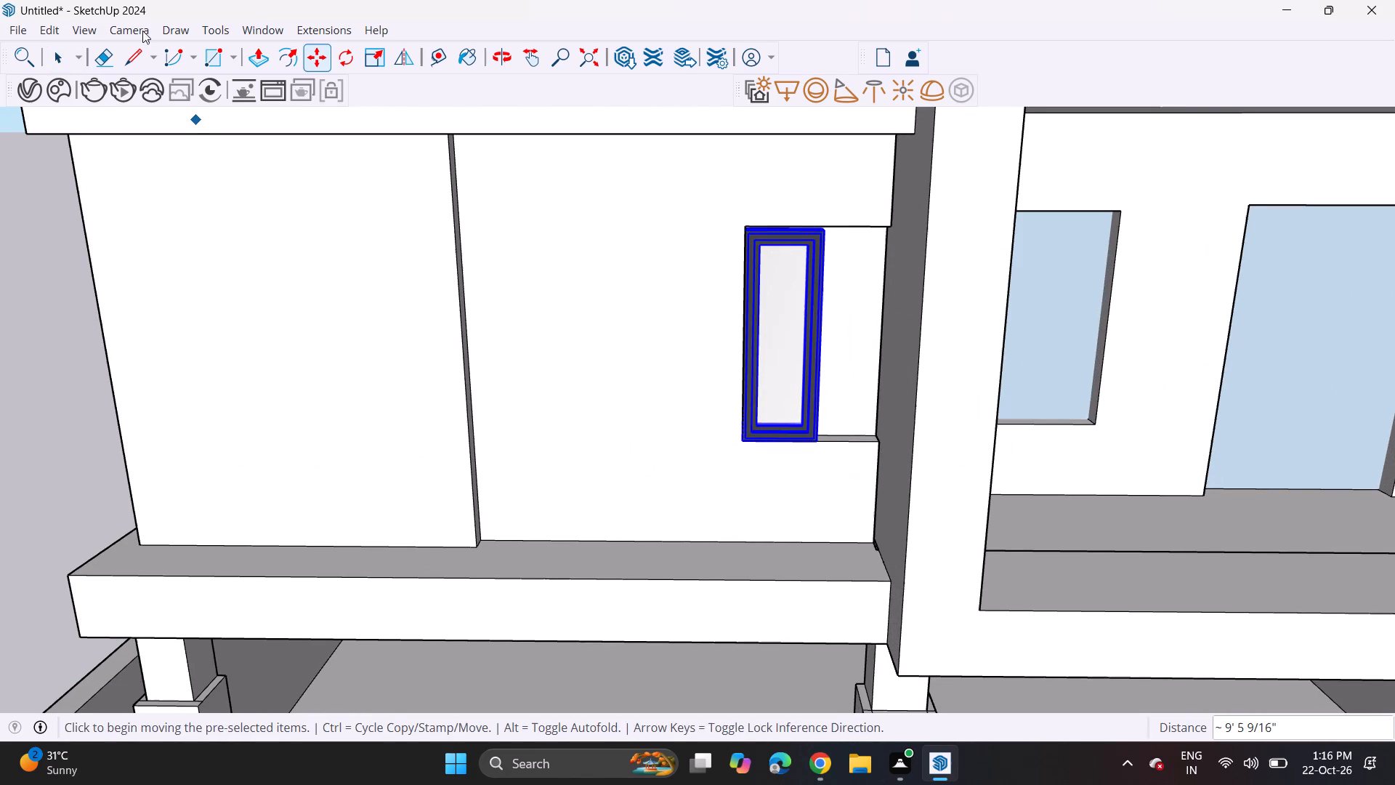
Scale the window along the red axis by about 1.53 to fill the width of the recess, and deselect it.
{"action": "left_click", "coordinate": [371, 62]}
{"action": "middle_click_drag", "start_coordinate": [724, 243], "coordinate": [582, 301]}
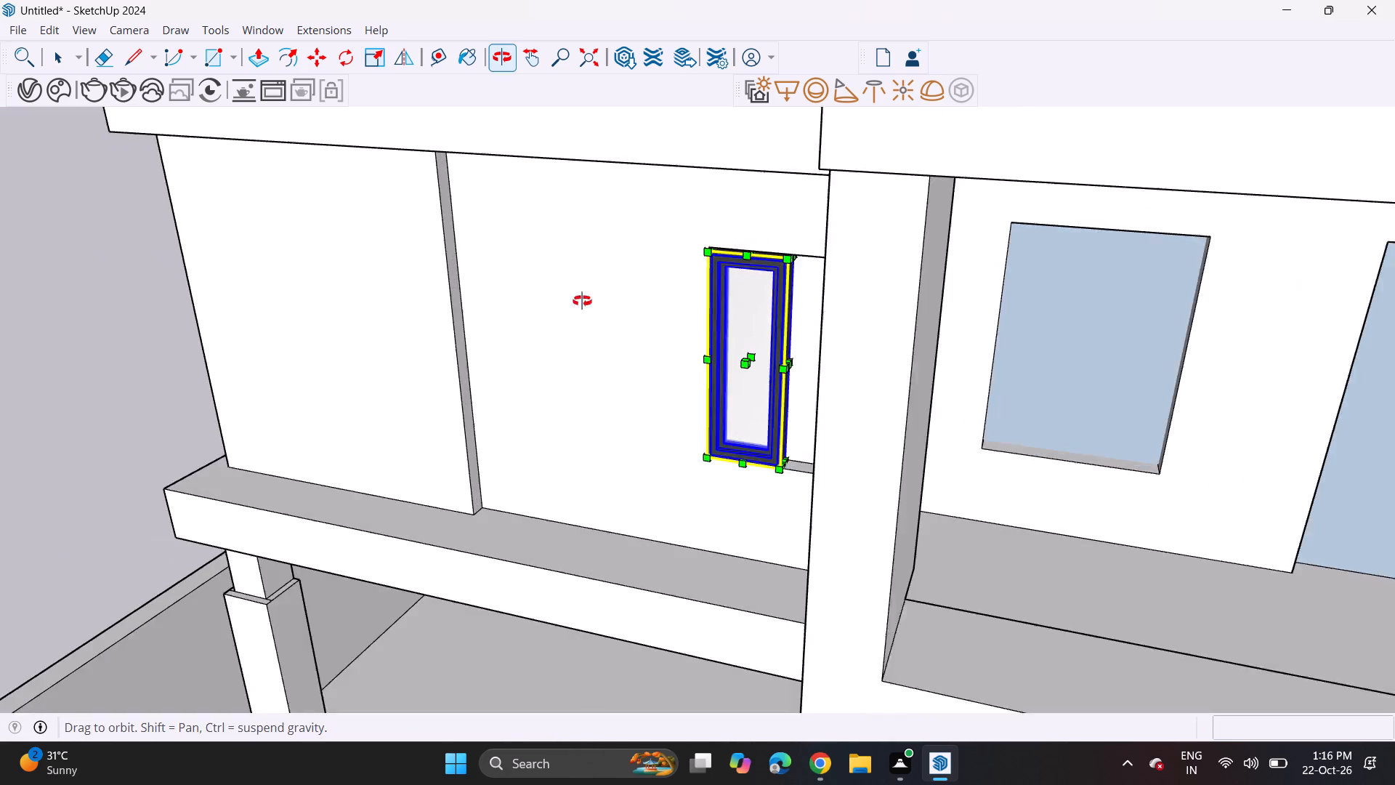
{"action": "middle_click_drag", "start_coordinate": [582, 301], "coordinate": [578, 303]}
{"action": "scroll", "coordinate": [707, 326], "scroll_direction": "up", "scroll_amount": 6}
{"action": "left_click", "coordinate": [839, 402]}
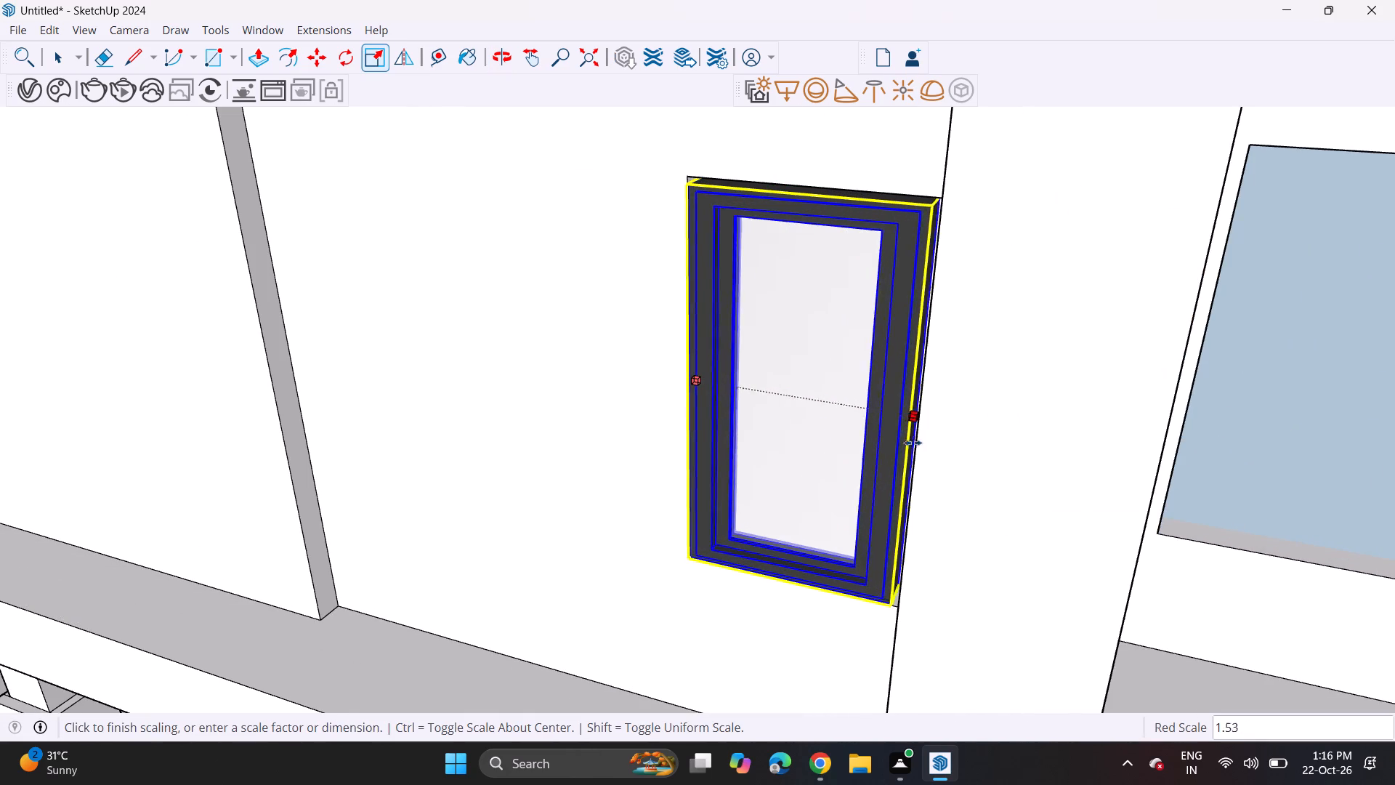
{"action": "left_click", "coordinate": [918, 446]}
{"action": "scroll", "coordinate": [781, 413], "scroll_direction": "up", "scroll_amount": 1}
{"action": "middle_click_drag", "start_coordinate": [784, 403], "coordinate": [911, 344]}
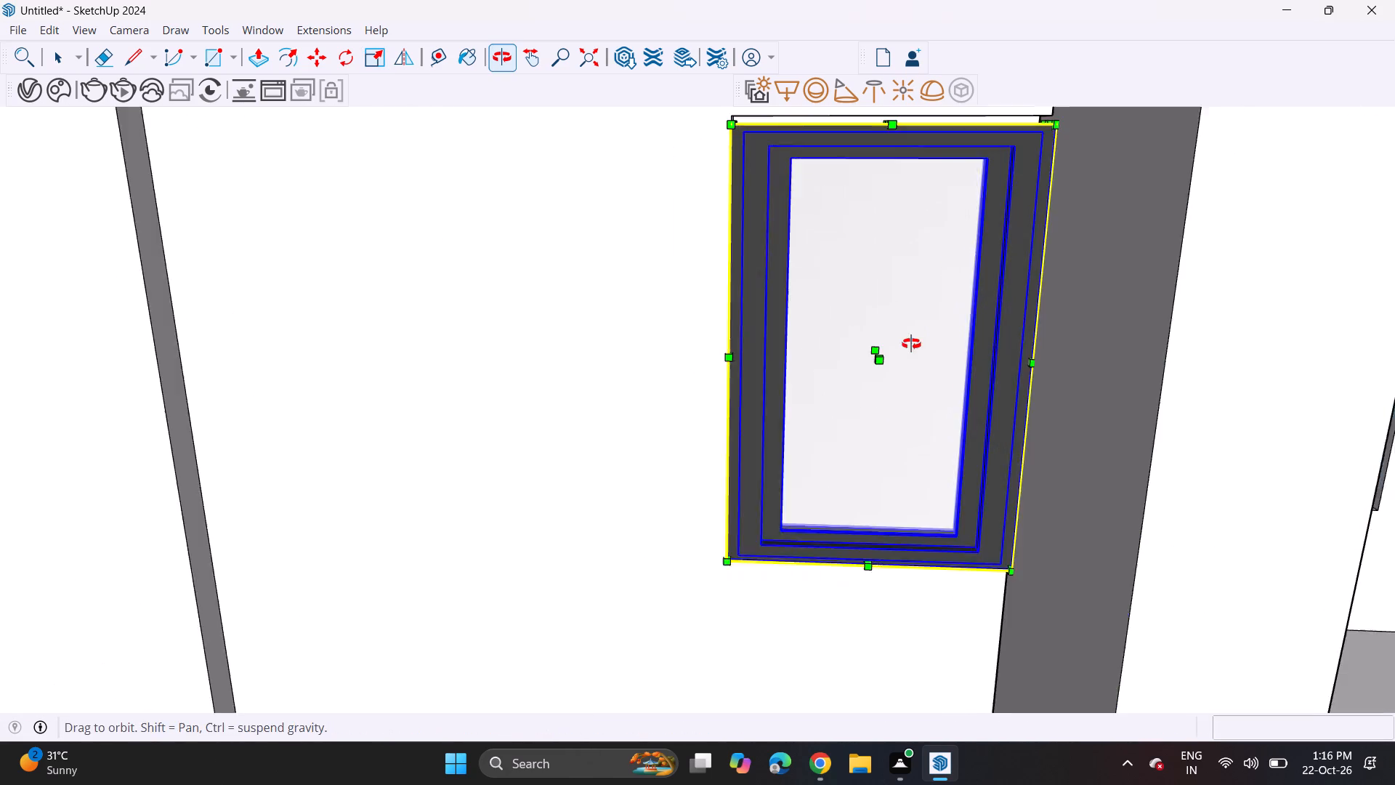
{"action": "middle_click_drag", "start_coordinate": [911, 344], "coordinate": [911, 343]}
{"action": "scroll", "coordinate": [911, 343], "scroll_direction": "up", "scroll_amount": 1}
{"action": "scroll", "coordinate": [910, 337], "scroll_direction": "down", "scroll_amount": 8}
{"action": "scroll", "coordinate": [907, 336], "scroll_direction": "up", "scroll_amount": 1}
{"action": "scroll", "coordinate": [897, 342], "scroll_direction": "down", "scroll_amount": 7}
{"action": "scroll", "coordinate": [870, 366], "scroll_direction": "up", "scroll_amount": 1}
{"action": "scroll", "coordinate": [806, 374], "scroll_direction": "down", "scroll_amount": 7}
{"action": "key", "text": "space"}
{"action": "left_click", "coordinate": [504, 365]}
Import the JALI+PATTERN-03 component from Downloads and place it against the outer end of the first-floor front wall.
{"action": "middle_click_drag", "start_coordinate": [525, 359], "coordinate": [519, 309]}
{"action": "scroll", "coordinate": [525, 333], "scroll_direction": "up", "scroll_amount": 1}
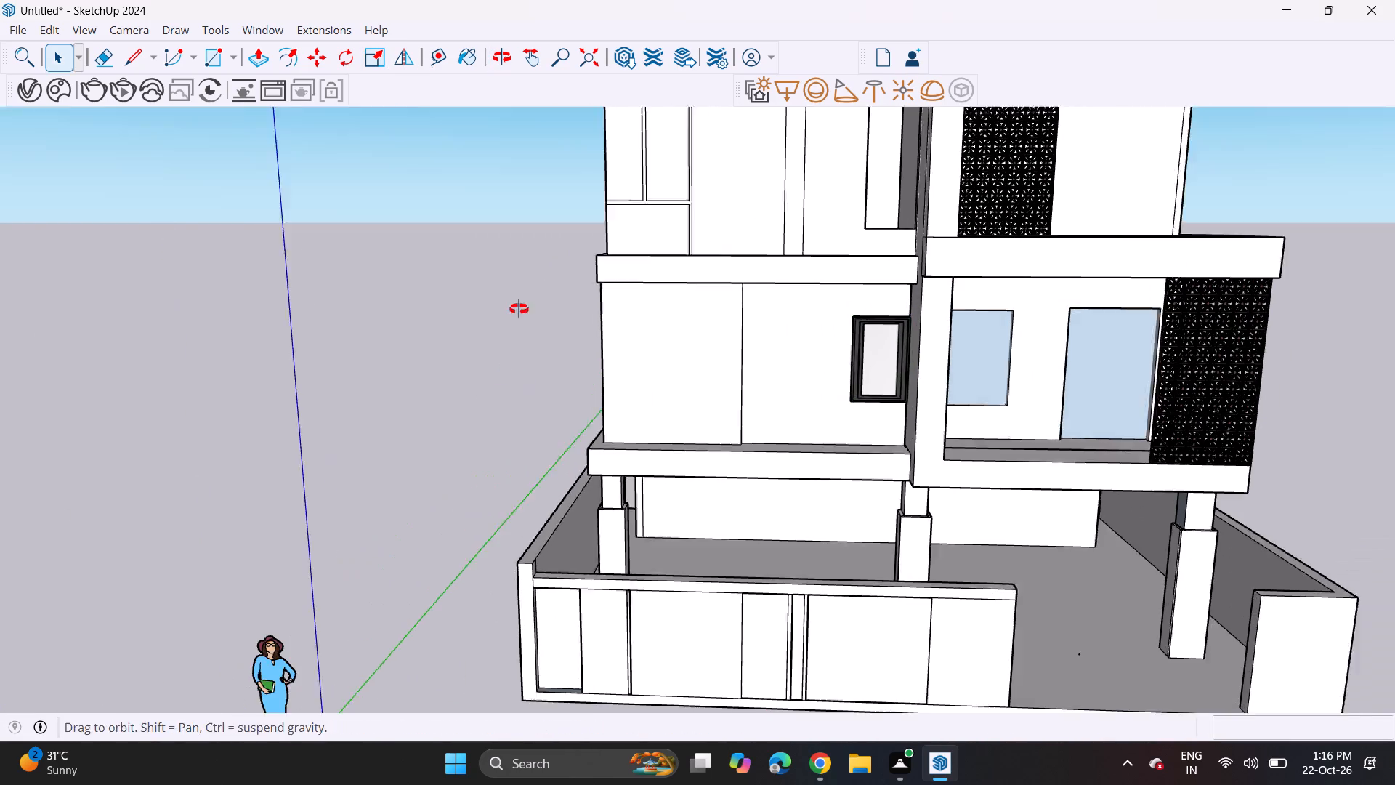
{"action": "middle_click_drag", "start_coordinate": [519, 309], "coordinate": [519, 294]}
{"action": "left_click", "coordinate": [9, 29]}
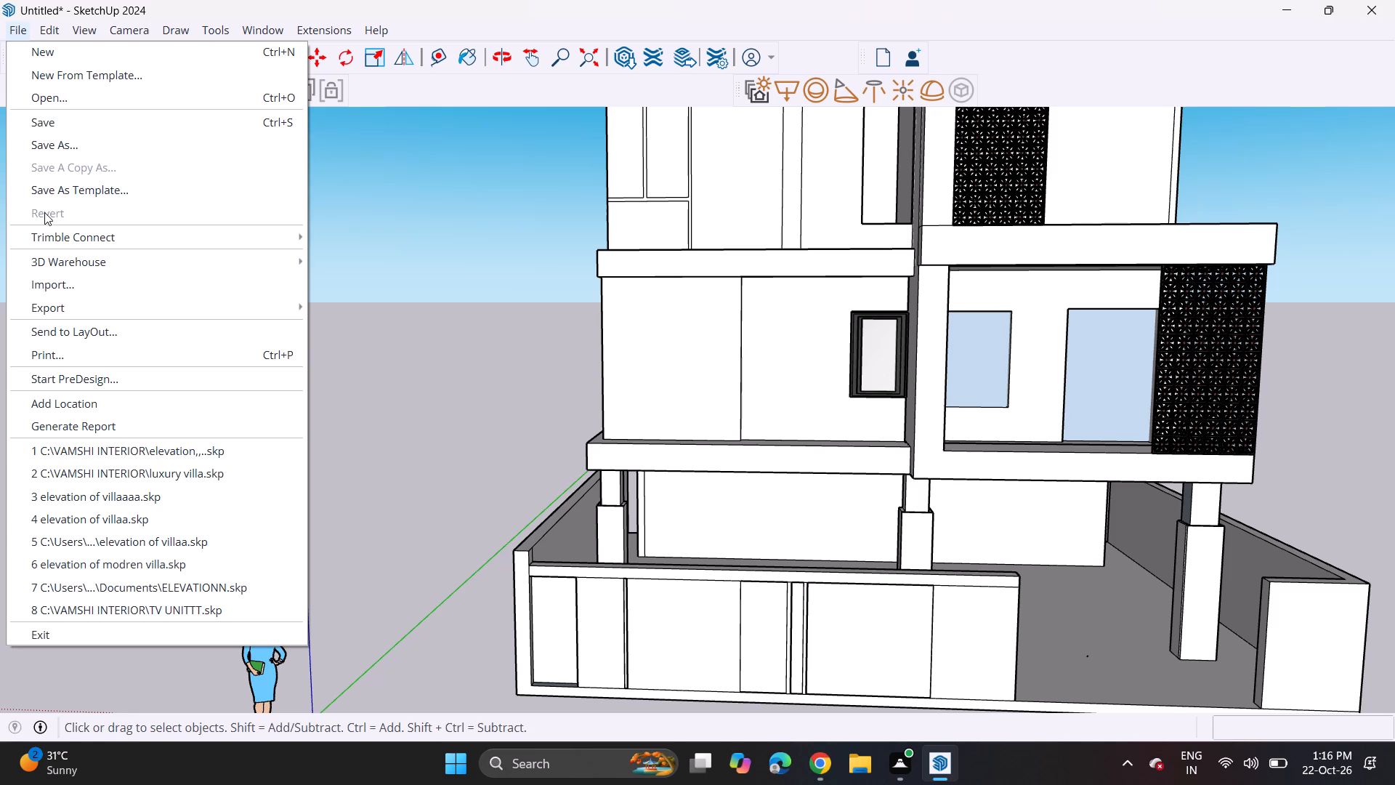
{"action": "left_click", "coordinate": [62, 292]}
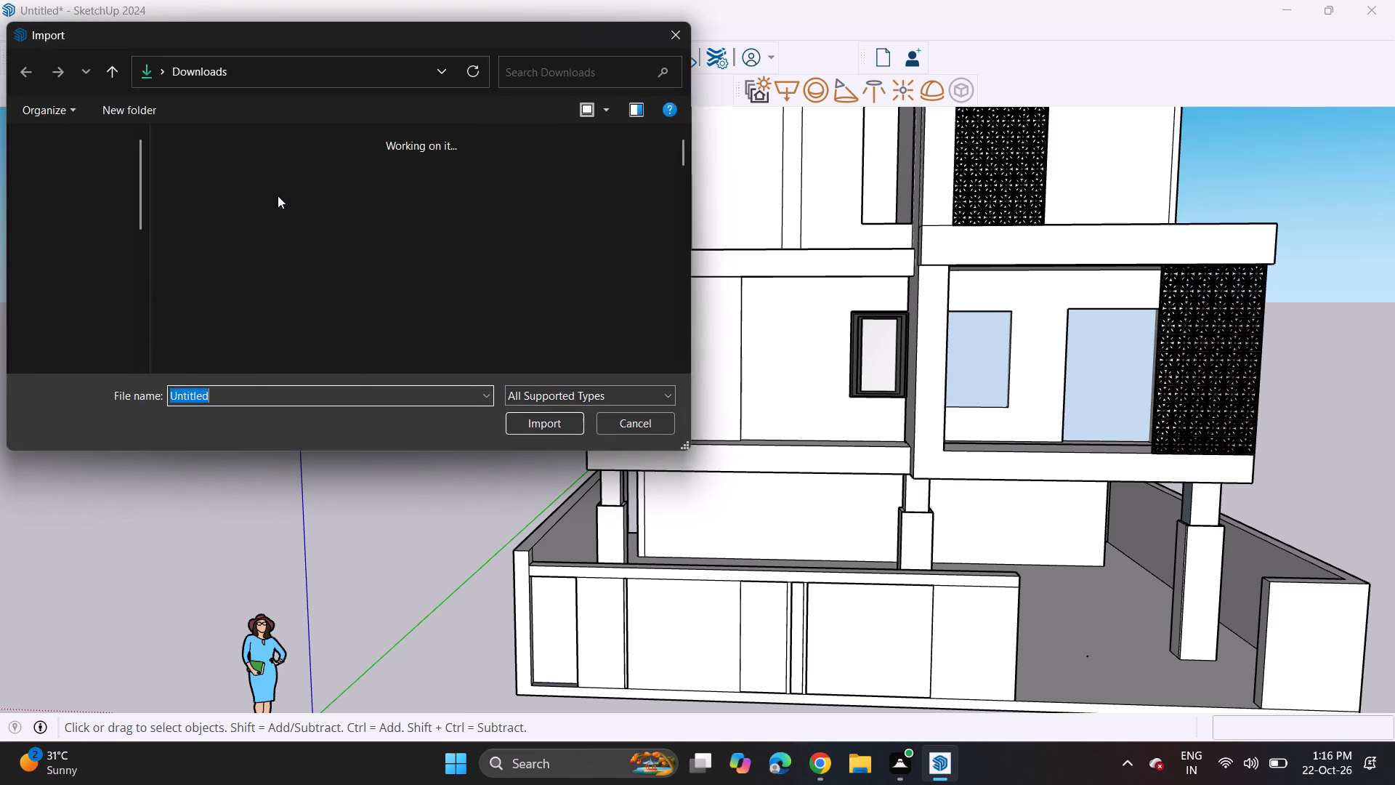
{"action": "scroll", "coordinate": [289, 191], "scroll_direction": "down", "scroll_amount": 8}
{"action": "scroll", "coordinate": [334, 193], "scroll_direction": "up", "scroll_amount": 5}
{"action": "scroll", "coordinate": [336, 205], "scroll_direction": "down", "scroll_amount": 4}
{"action": "scroll", "coordinate": [354, 179], "scroll_direction": "up", "scroll_amount": 3}
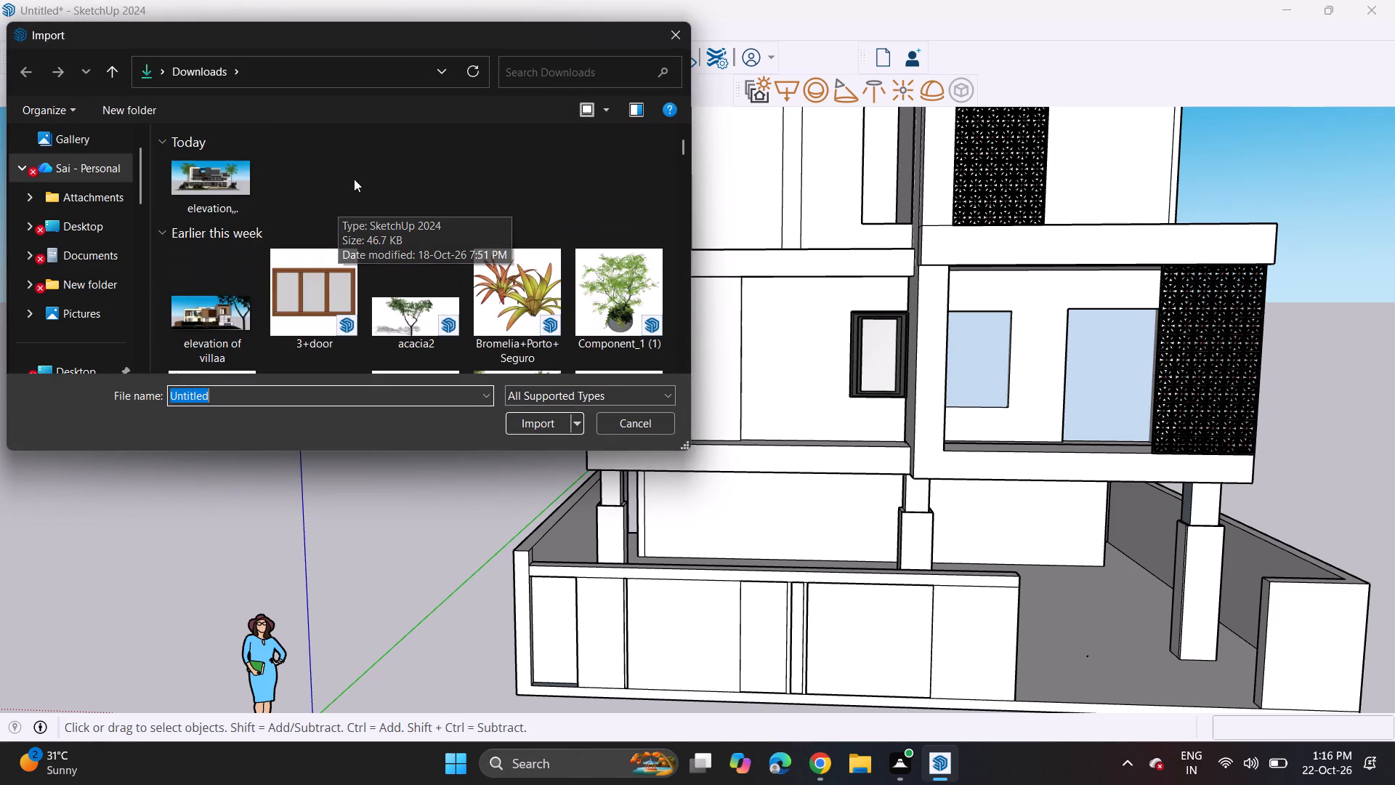
{"action": "scroll", "coordinate": [364, 217], "scroll_direction": "down", "scroll_amount": 3}
{"action": "scroll", "coordinate": [411, 177], "scroll_direction": "up", "scroll_amount": 2}
{"action": "left_click", "coordinate": [418, 281]}
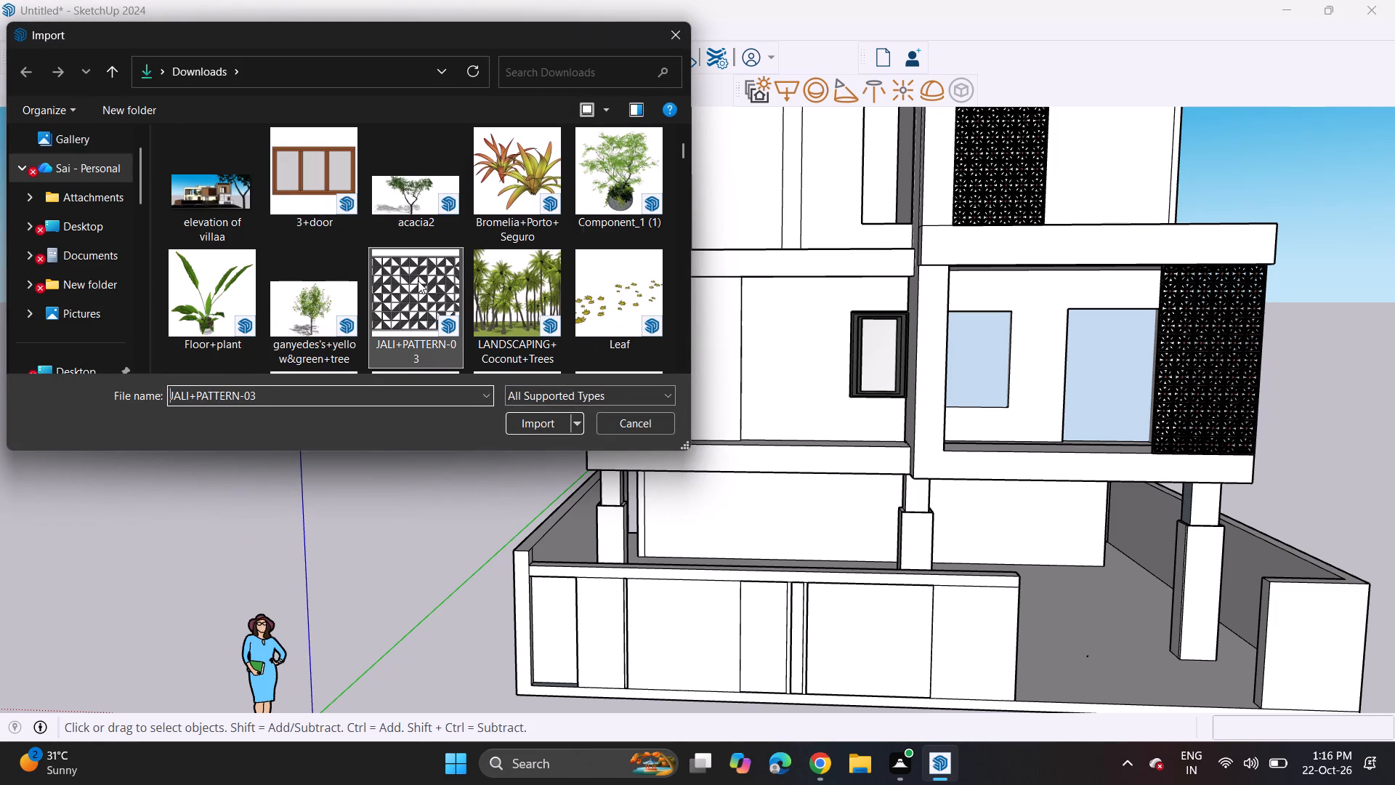
{"action": "left_click", "coordinate": [529, 416]}
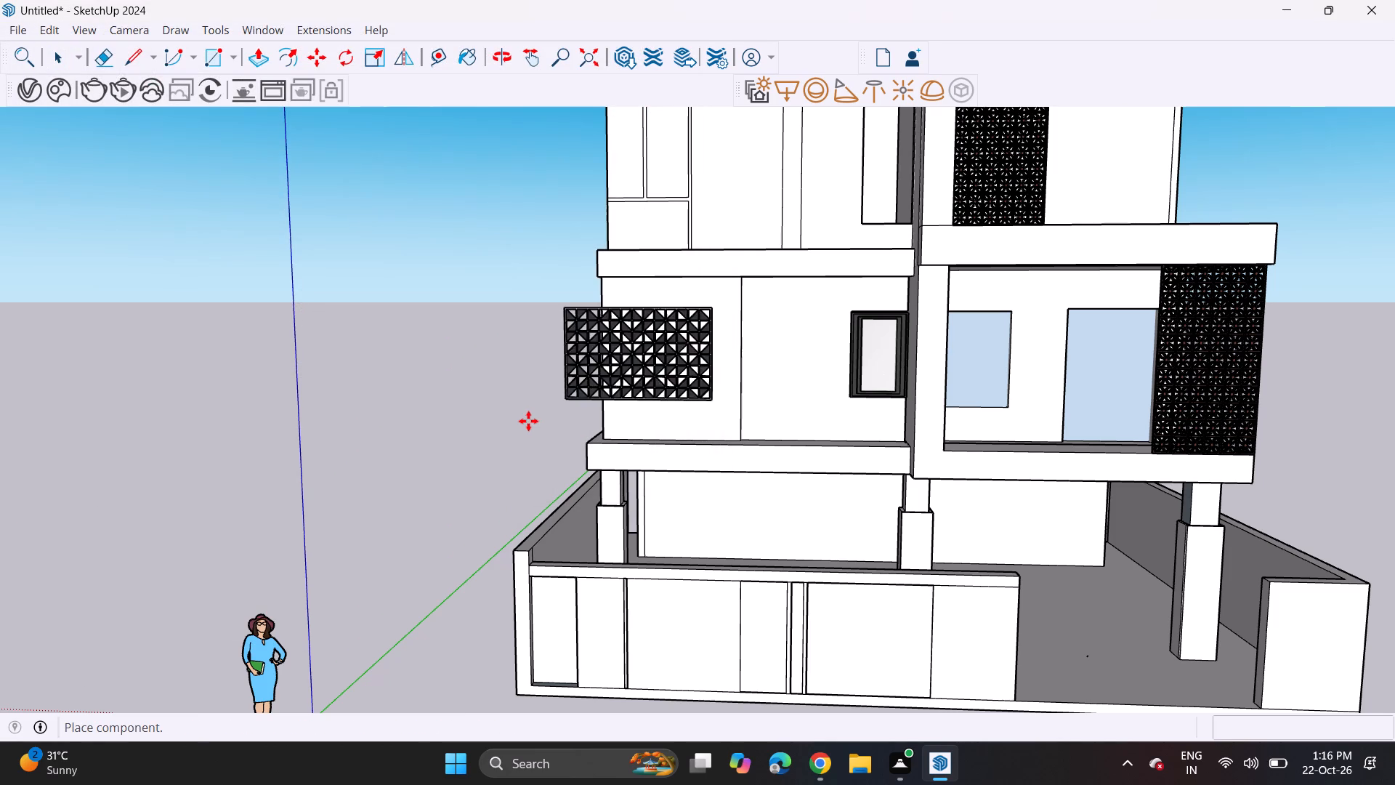
{"action": "left_click", "coordinate": [570, 430]}
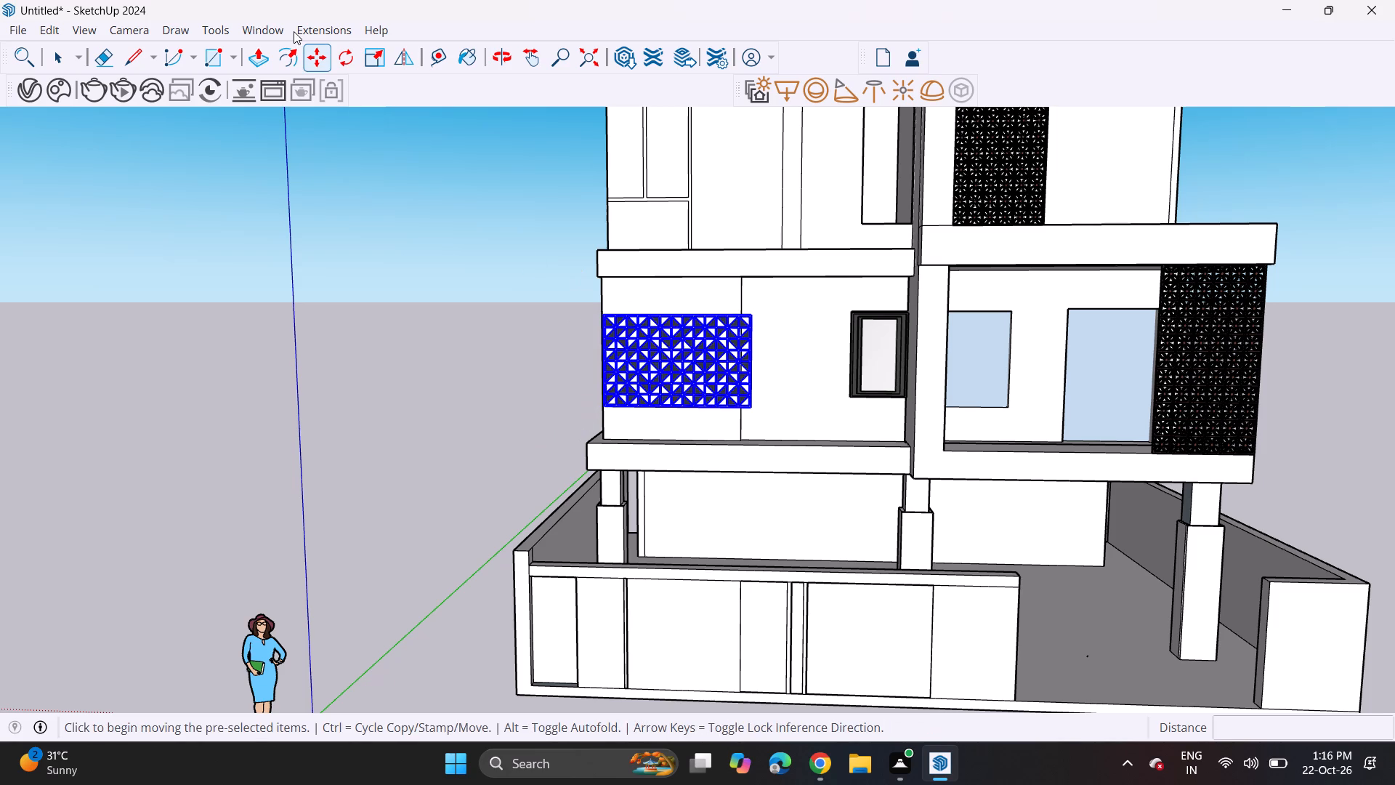
Rotate the patterned jali panel 90 degrees in the plane of the facade so it stands upright.
{"action": "left_click", "coordinate": [346, 48]}
{"action": "left_click", "coordinate": [695, 286]}
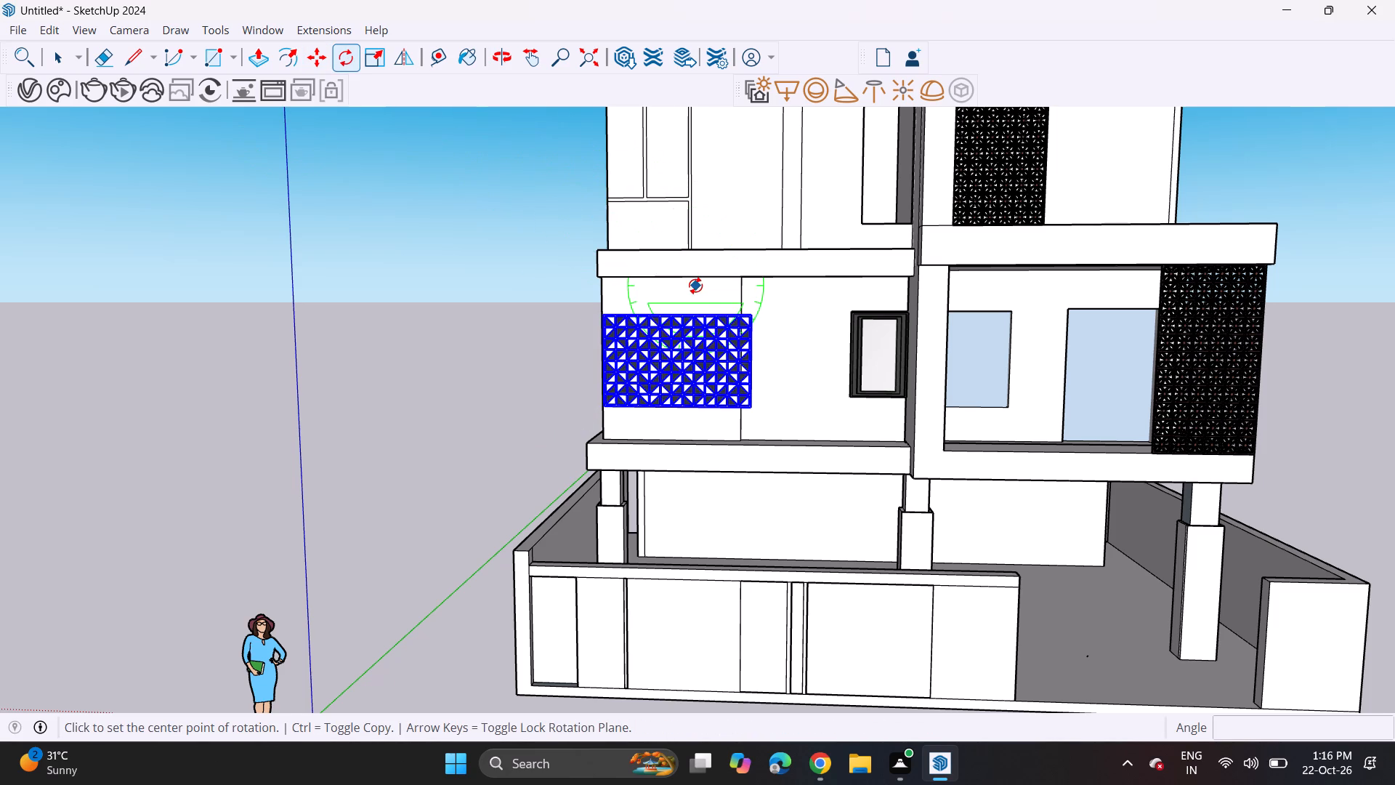
{"action": "left_click", "coordinate": [756, 291]}
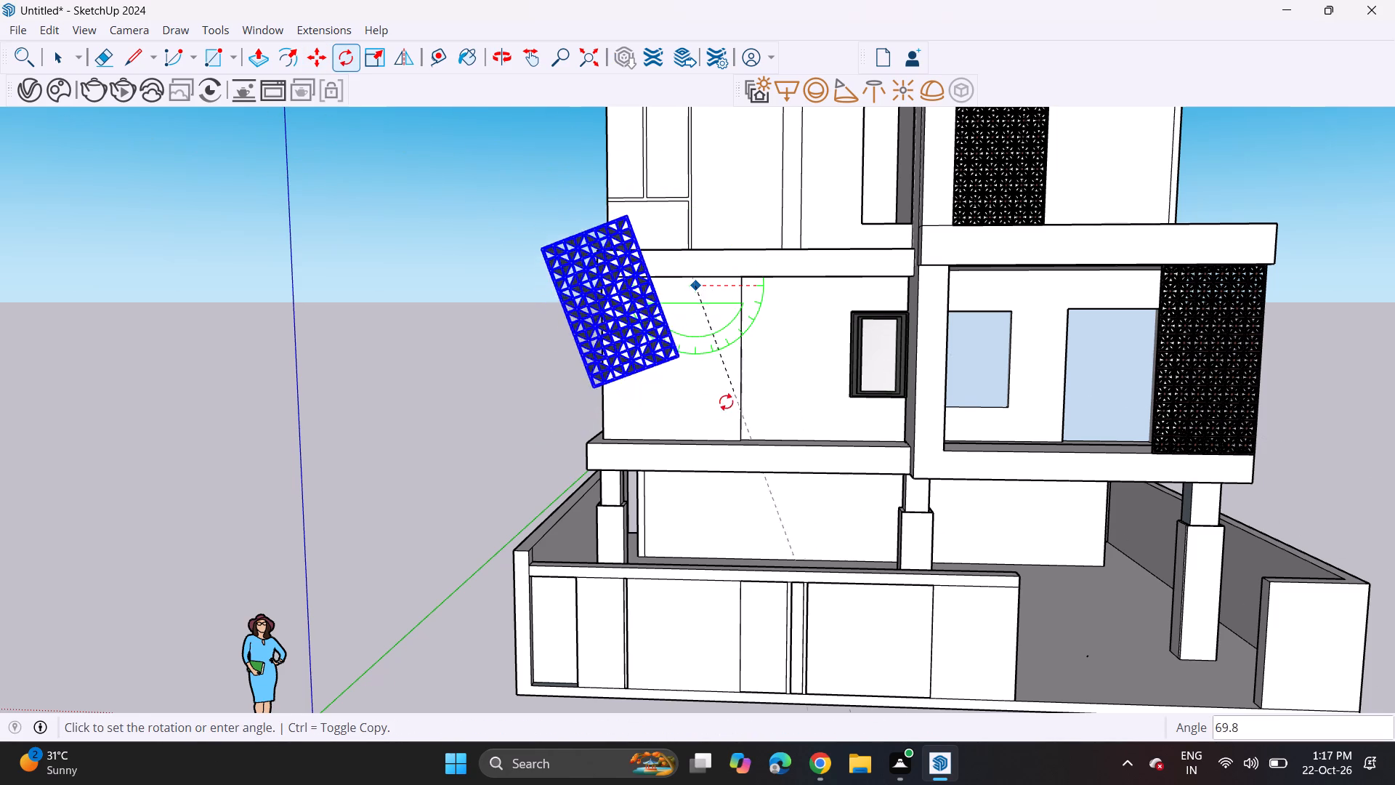
{"action": "left_click", "coordinate": [693, 402]}
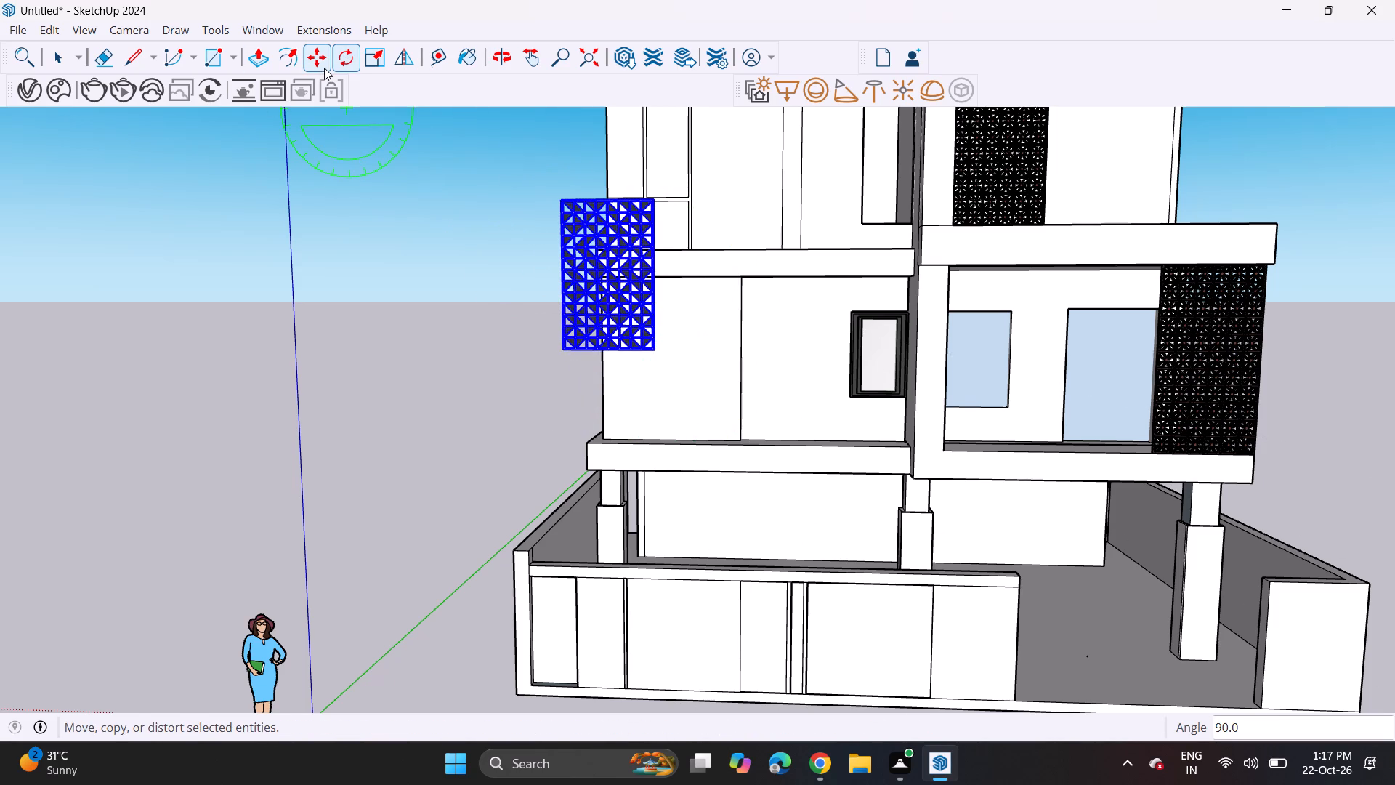
Move the jali panel by its top corner to the upper corner of the set-back wall section, beneath the overhanging slab.
{"action": "left_click", "coordinate": [324, 68]}
{"action": "left_click", "coordinate": [562, 195]}
{"action": "scroll", "coordinate": [751, 276], "scroll_direction": "up", "scroll_amount": 3}
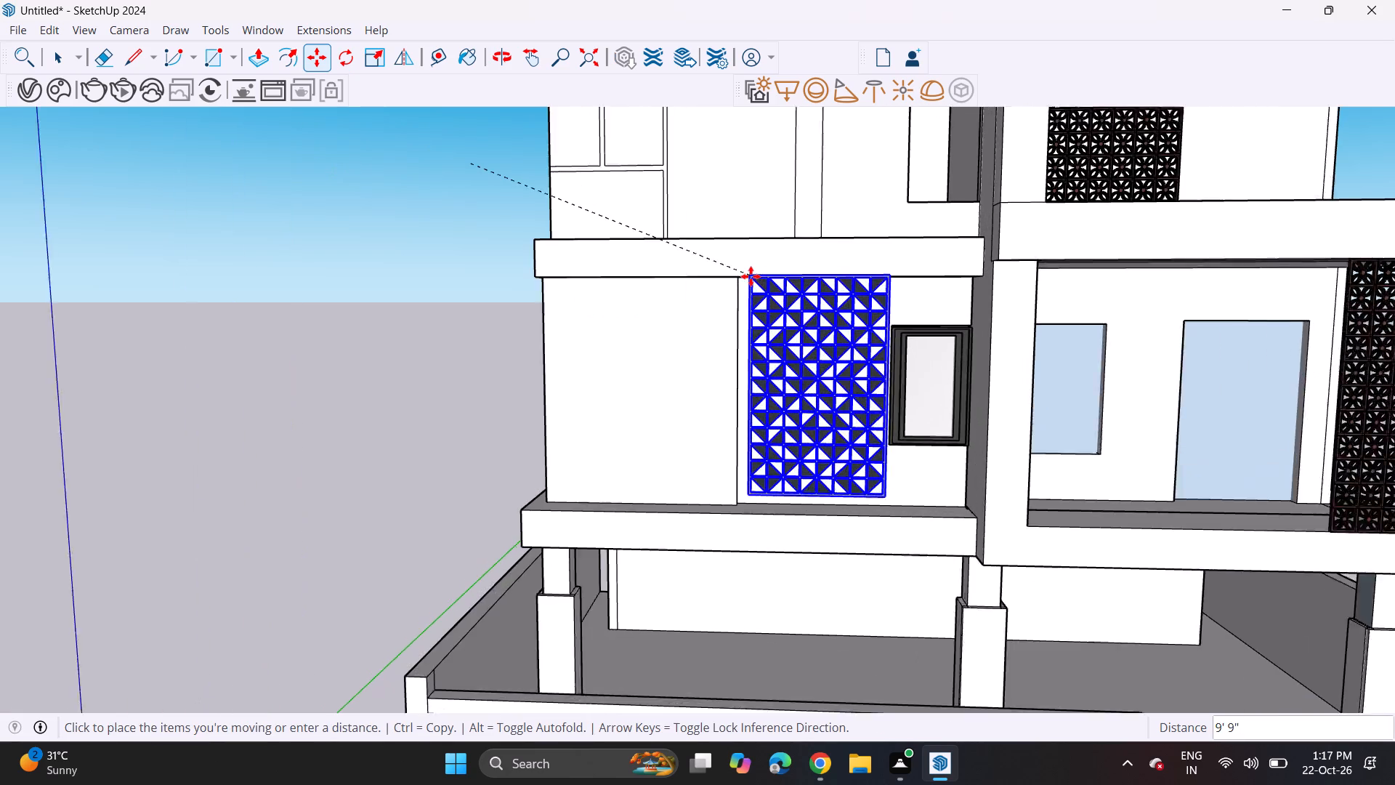
{"action": "scroll", "coordinate": [751, 276], "scroll_direction": "up", "scroll_amount": 2}
{"action": "middle_click_drag", "start_coordinate": [748, 278], "coordinate": [1043, 224]}
{"action": "scroll", "coordinate": [926, 270], "scroll_direction": "up", "scroll_amount": 7}
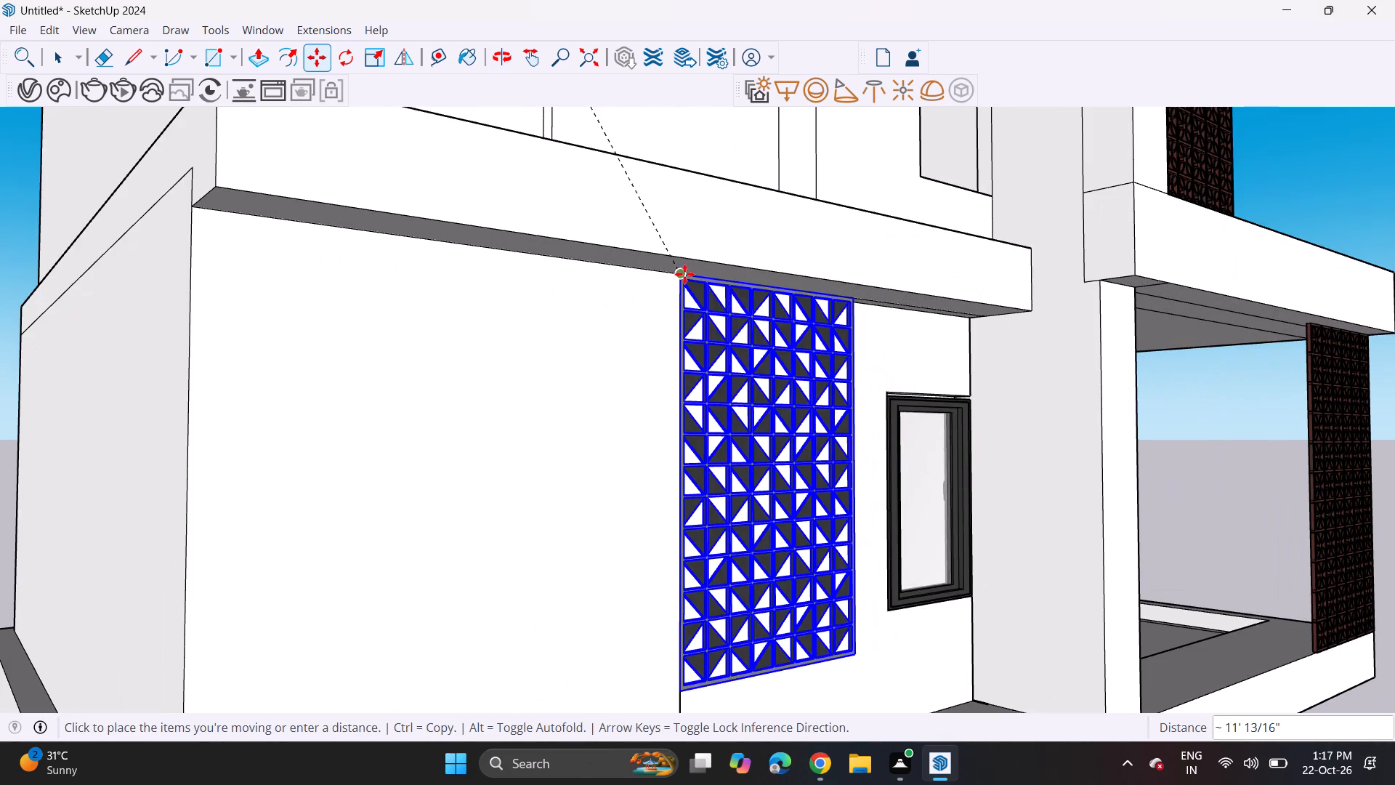
{"action": "left_click", "coordinate": [684, 274]}
Scale the jali panel uniformly by about 1.25 so it reaches down to the floor slab.
{"action": "scroll", "coordinate": [724, 323], "scroll_direction": "down", "scroll_amount": 8}
{"action": "middle_click_drag", "start_coordinate": [693, 382], "coordinate": [365, 440]}
{"action": "scroll", "coordinate": [360, 441], "scroll_direction": "up", "scroll_amount": 1}
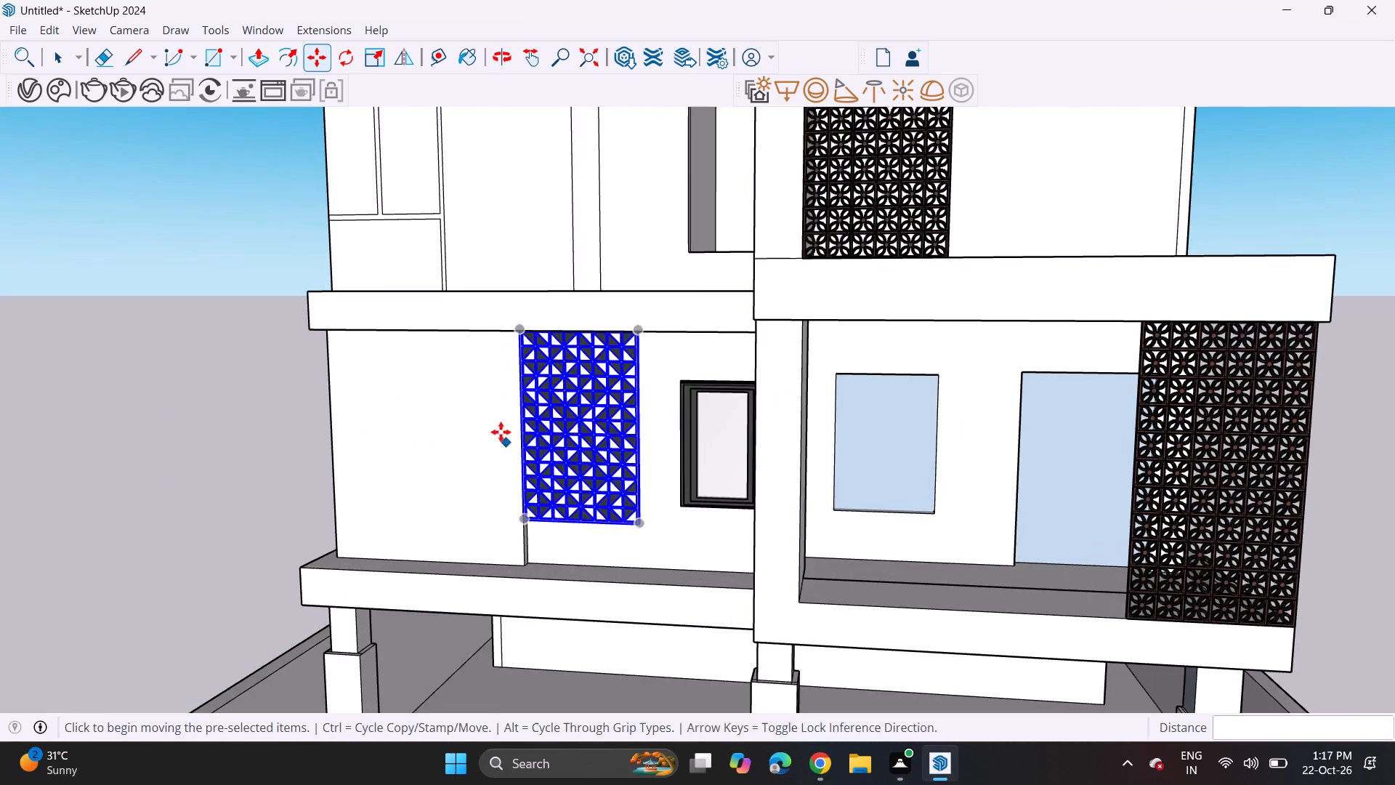
{"action": "middle_click_drag", "start_coordinate": [488, 415], "coordinate": [430, 307], "text": "shift"}
{"action": "scroll", "coordinate": [413, 298], "scroll_direction": "up", "scroll_amount": 1}
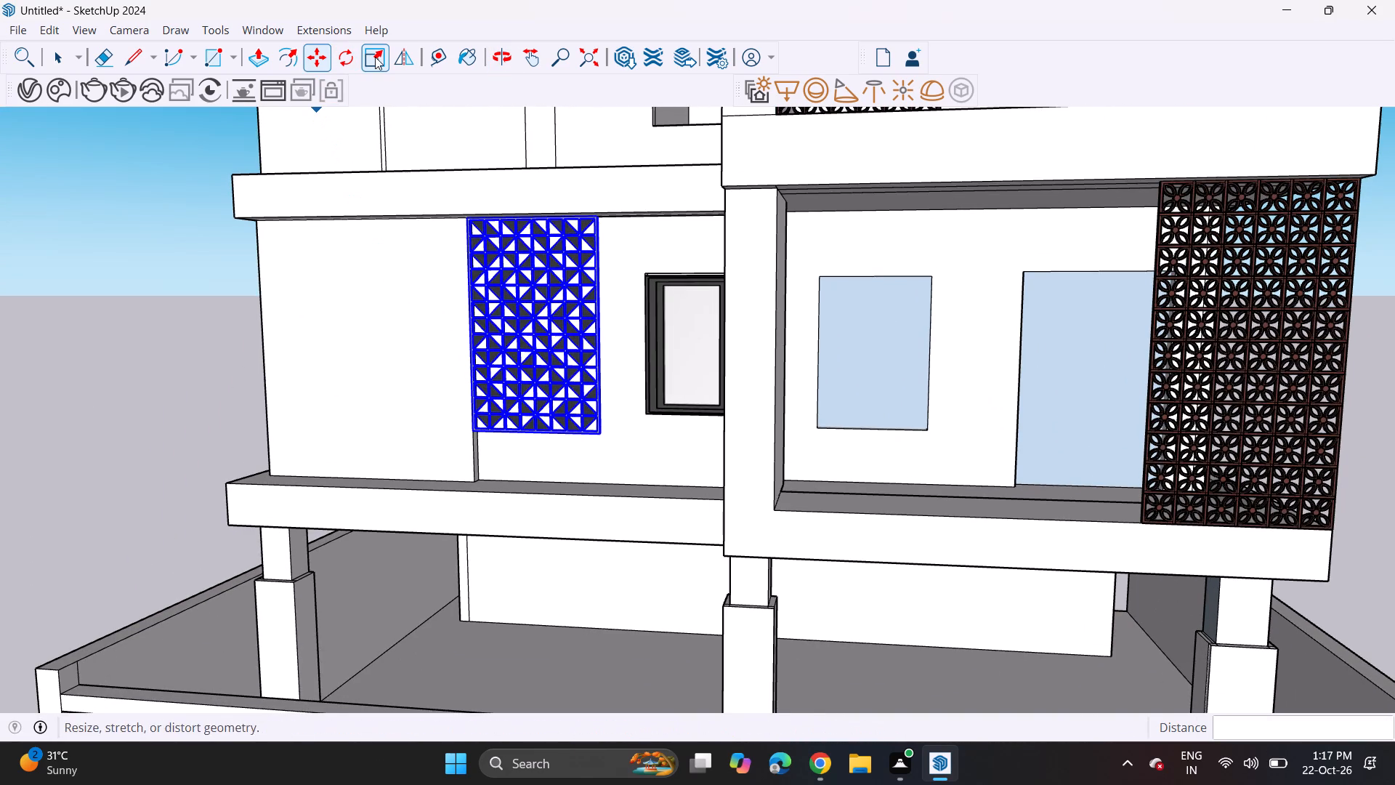
{"action": "left_click", "coordinate": [375, 57]}
{"action": "left_click", "coordinate": [599, 436]}
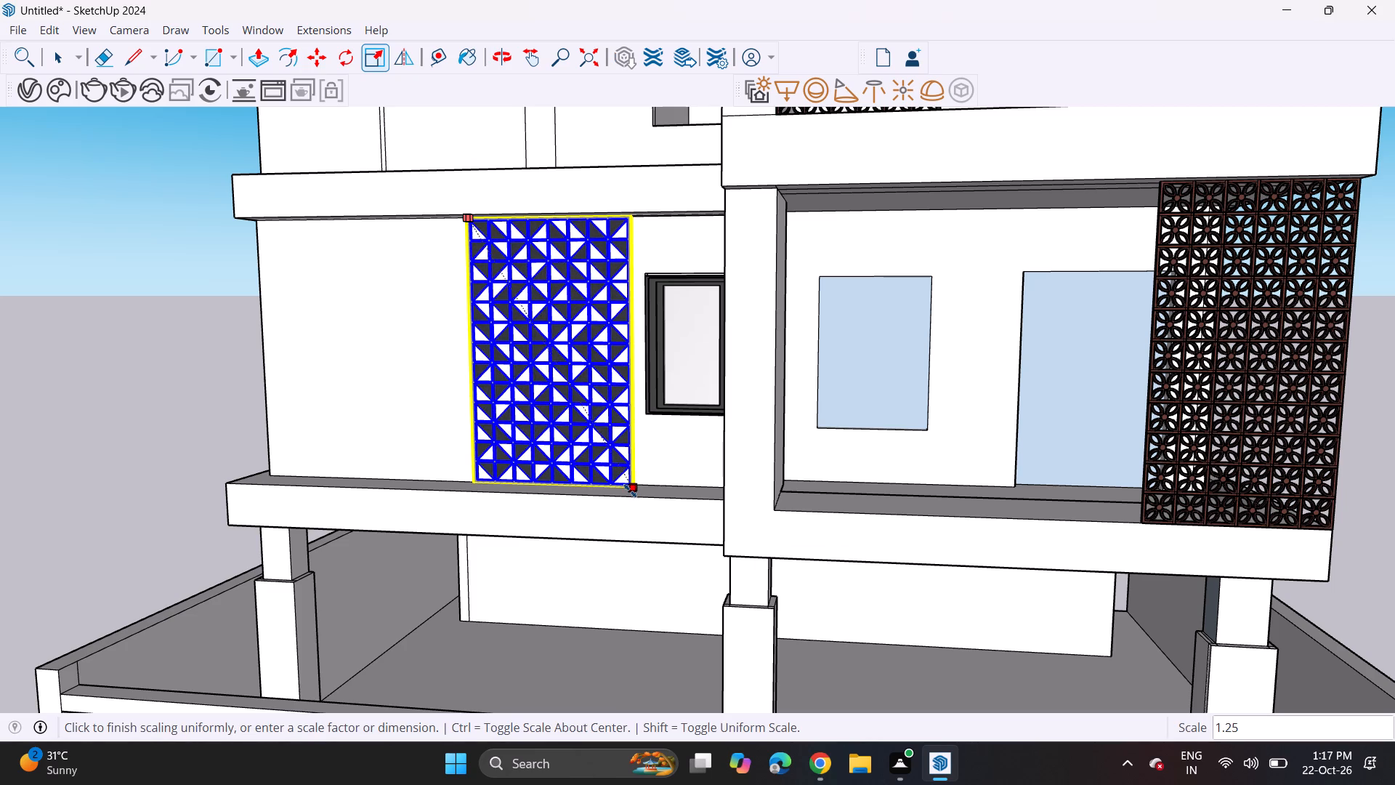
{"action": "left_click", "coordinate": [631, 491]}
Stretch the jali panel's width by about 1.62 to cover the window and reach the projecting side wall, and deselect it.
{"action": "scroll", "coordinate": [628, 392], "scroll_direction": "up", "scroll_amount": 2}
{"action": "middle_click_drag", "start_coordinate": [625, 347], "coordinate": [554, 419]}
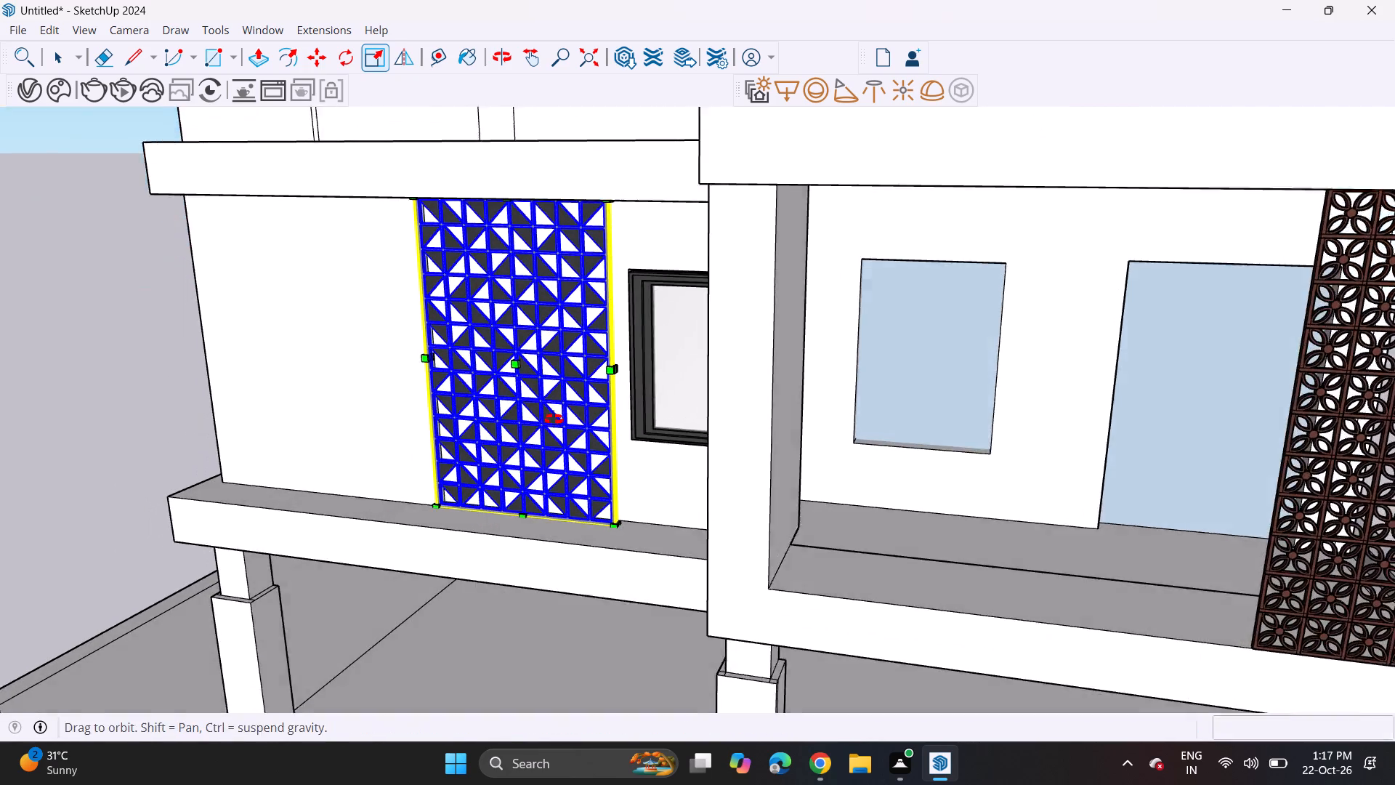
{"action": "middle_click_drag", "start_coordinate": [554, 419], "coordinate": [546, 424]}
{"action": "scroll", "coordinate": [545, 424], "scroll_direction": "up", "scroll_amount": 1}
{"action": "scroll", "coordinate": [644, 360], "scroll_direction": "up", "scroll_amount": 4}
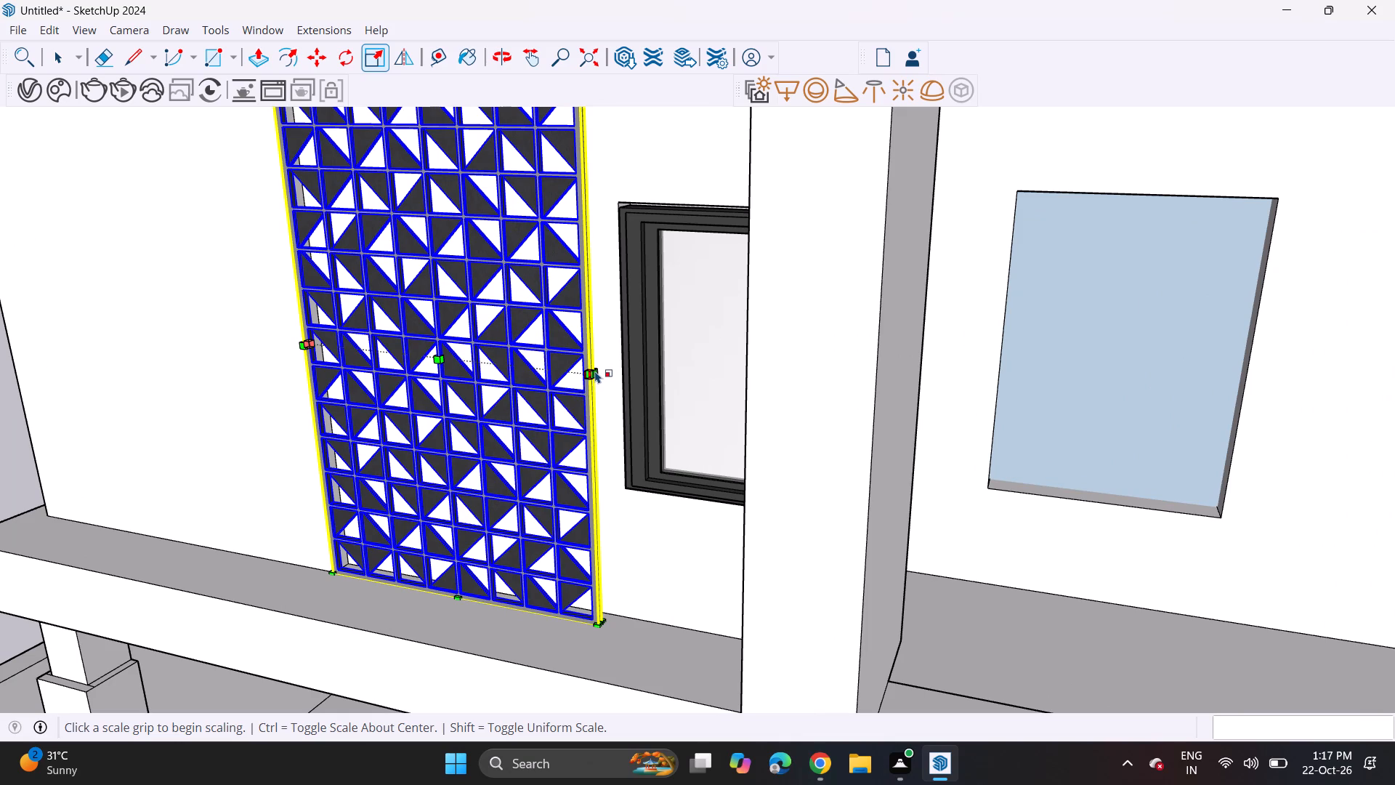
{"action": "left_click", "coordinate": [597, 371]}
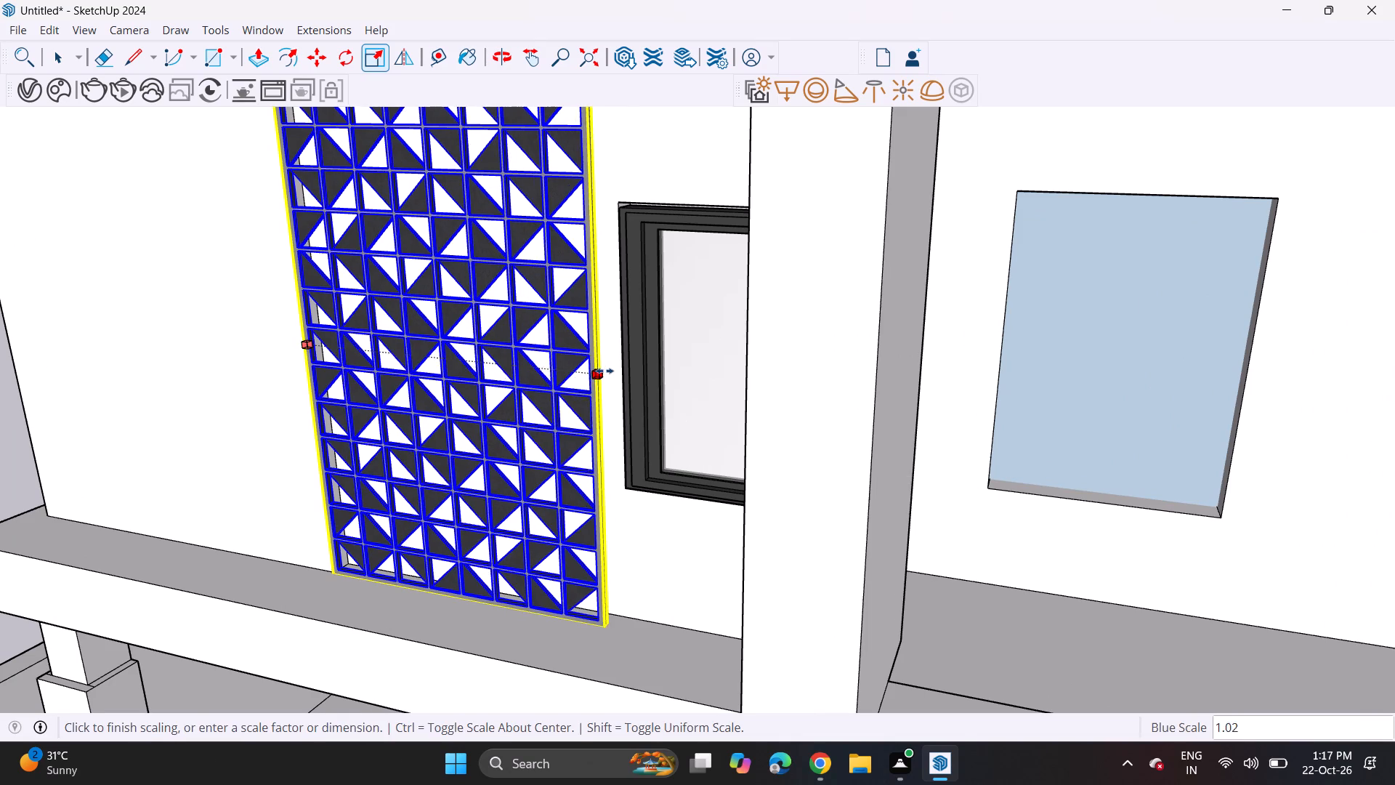
{"action": "left_click", "coordinate": [746, 447]}
{"action": "middle_click_drag", "start_coordinate": [626, 459], "coordinate": [635, 446]}
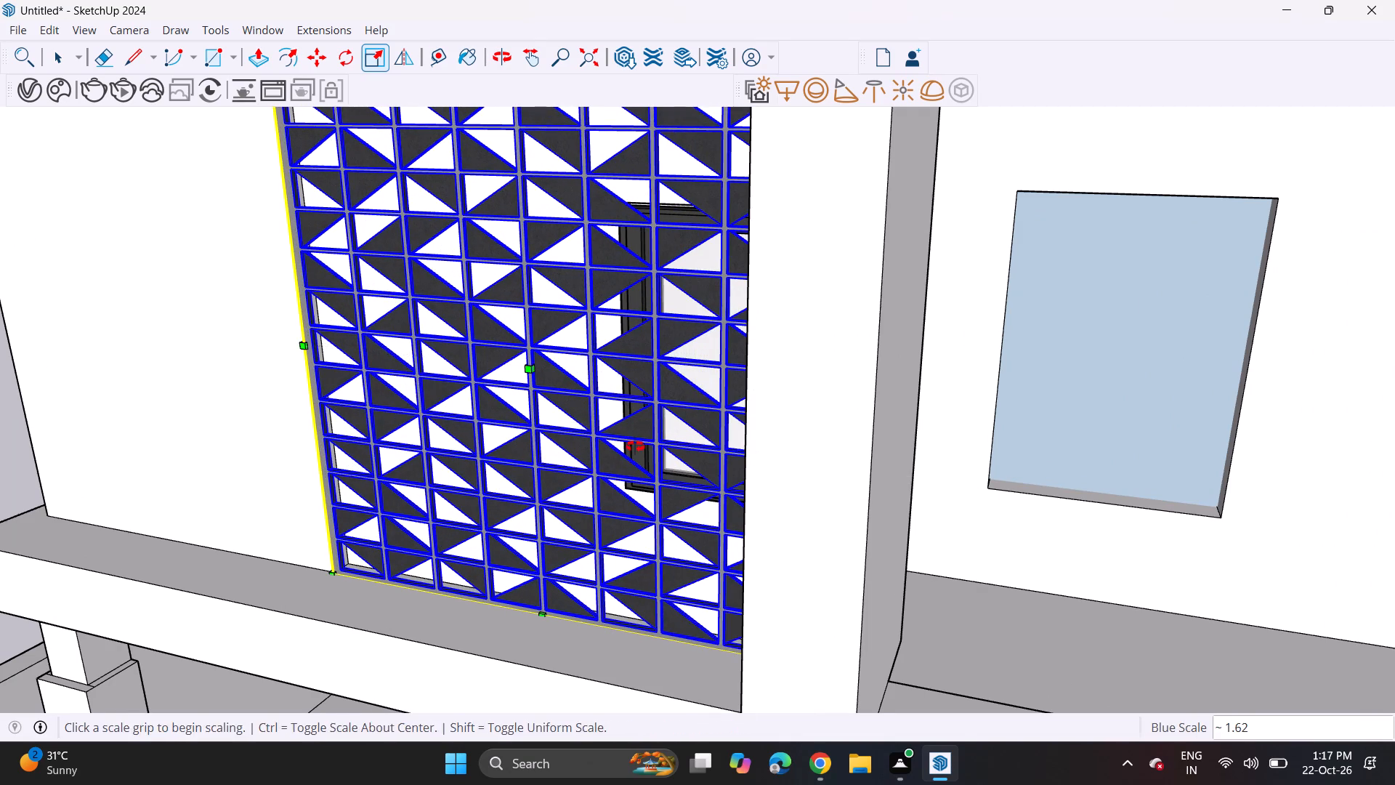
{"action": "middle_click_drag", "start_coordinate": [635, 446], "coordinate": [803, 365]}
{"action": "scroll", "coordinate": [783, 368], "scroll_direction": "down", "scroll_amount": 14}
{"action": "key", "text": "space"}
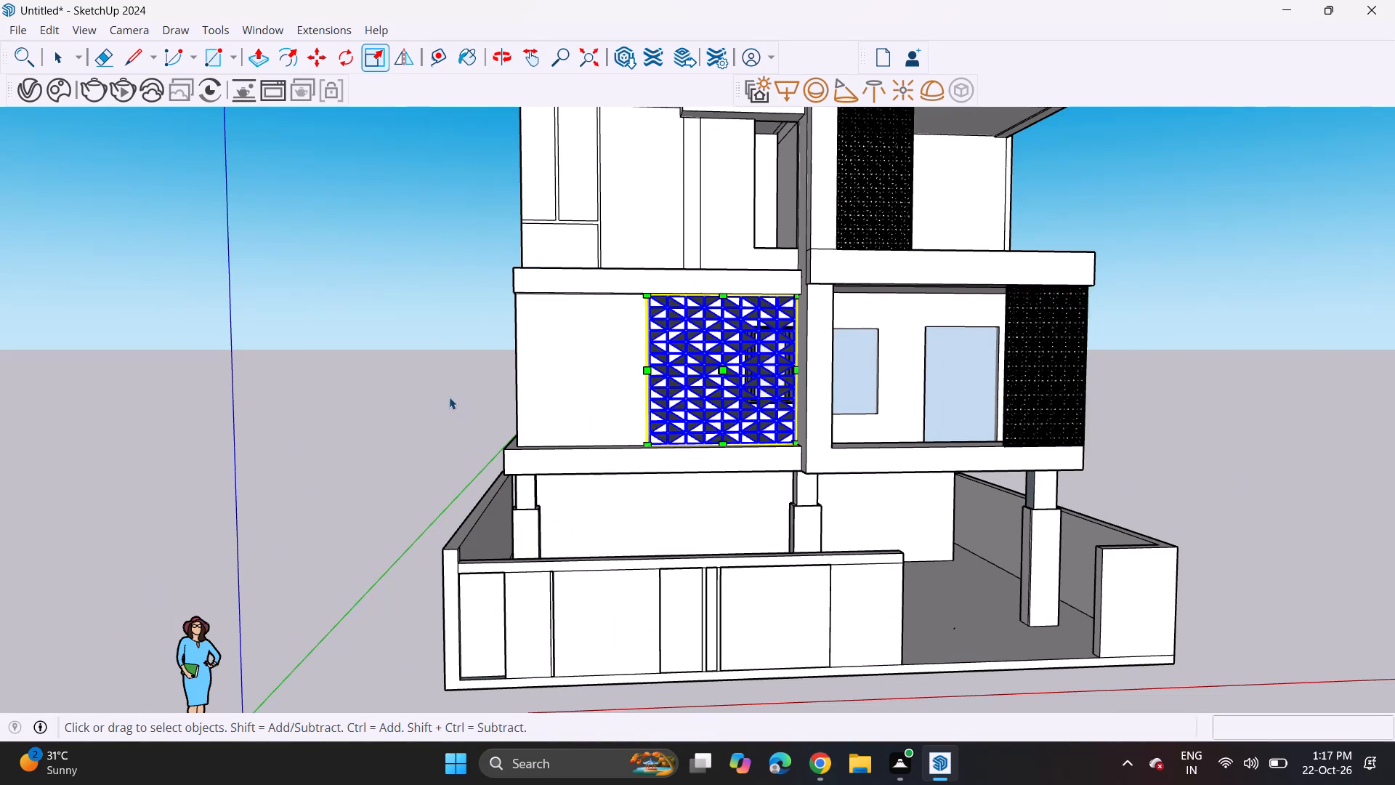
{"action": "left_click", "coordinate": [448, 394]}
Narrow the jali panel's width by a scale factor of about 0.81, keeping its edge at the projecting side wall fixed.
{"action": "scroll", "coordinate": [448, 409], "scroll_direction": "down", "scroll_amount": 4}
{"action": "middle_click_drag", "start_coordinate": [514, 380], "coordinate": [387, 463]}
{"action": "middle_click_drag", "start_coordinate": [419, 426], "coordinate": [601, 428]}
{"action": "scroll", "coordinate": [561, 486], "scroll_direction": "up", "scroll_amount": 6}
{"action": "left_click", "coordinate": [490, 489]}
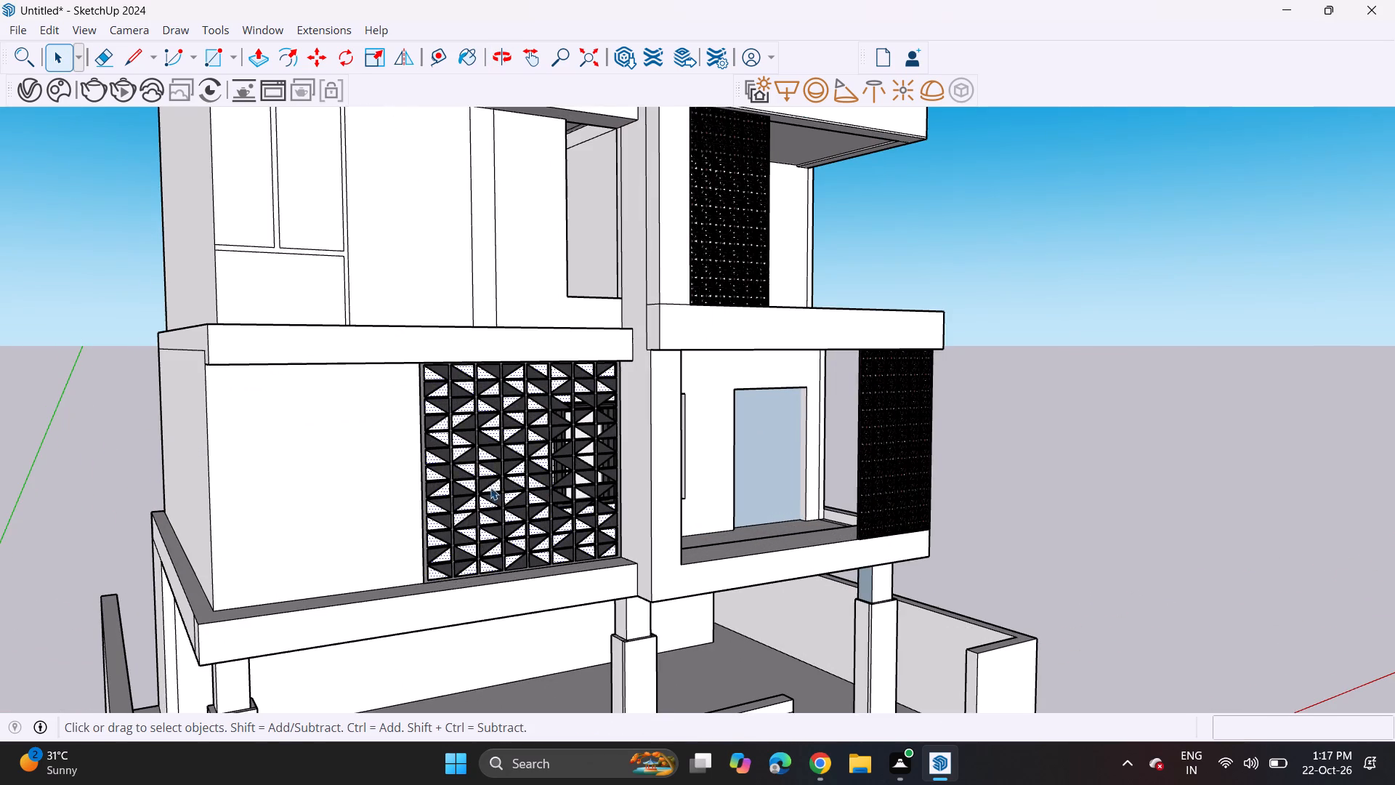
{"action": "middle_click_drag", "start_coordinate": [488, 475], "coordinate": [498, 534]}
{"action": "left_click", "coordinate": [488, 557]}
{"action": "scroll", "coordinate": [448, 533], "scroll_direction": "up", "scroll_amount": 5}
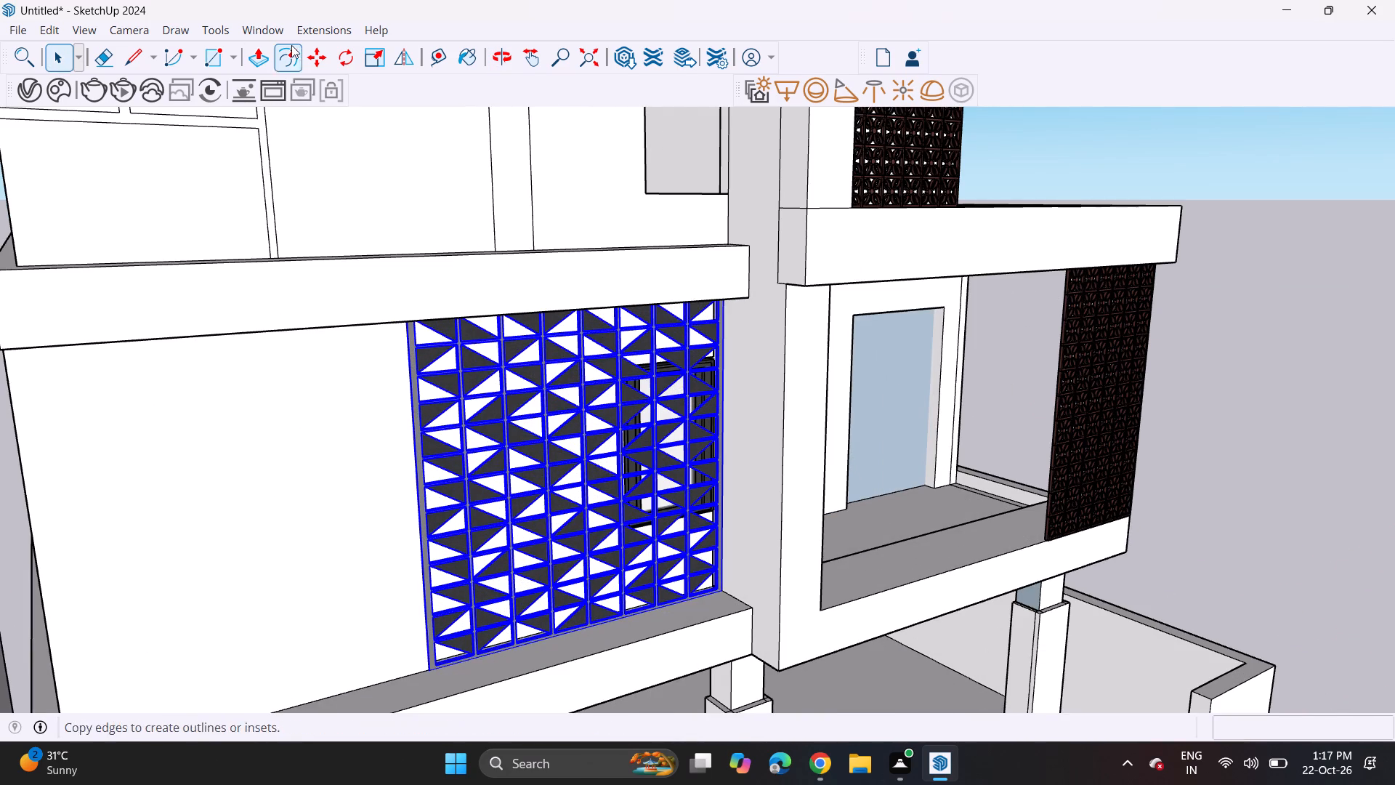
{"action": "left_click", "coordinate": [373, 57]}
{"action": "middle_click_drag", "start_coordinate": [416, 530], "coordinate": [535, 547]}
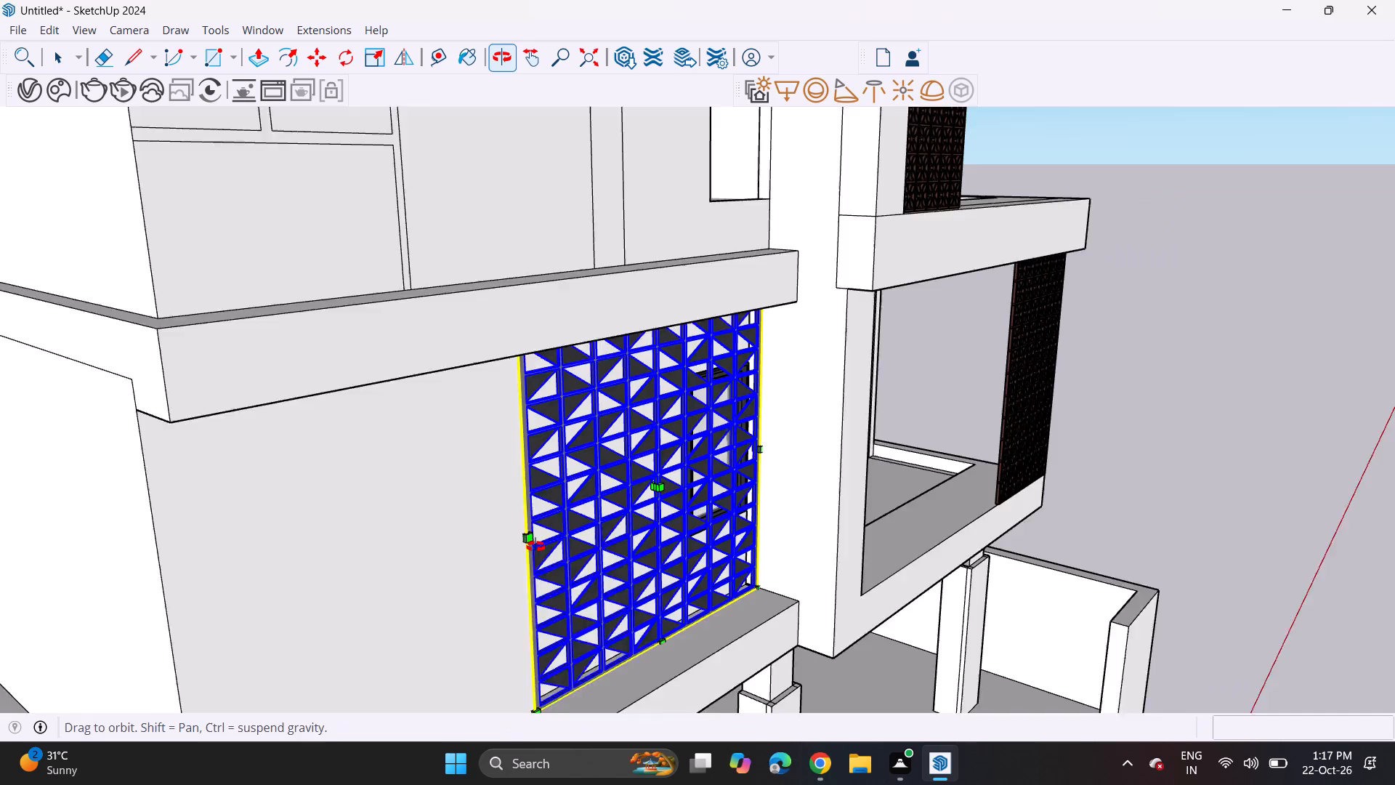
{"action": "middle_click_drag", "start_coordinate": [535, 547], "coordinate": [578, 582]}
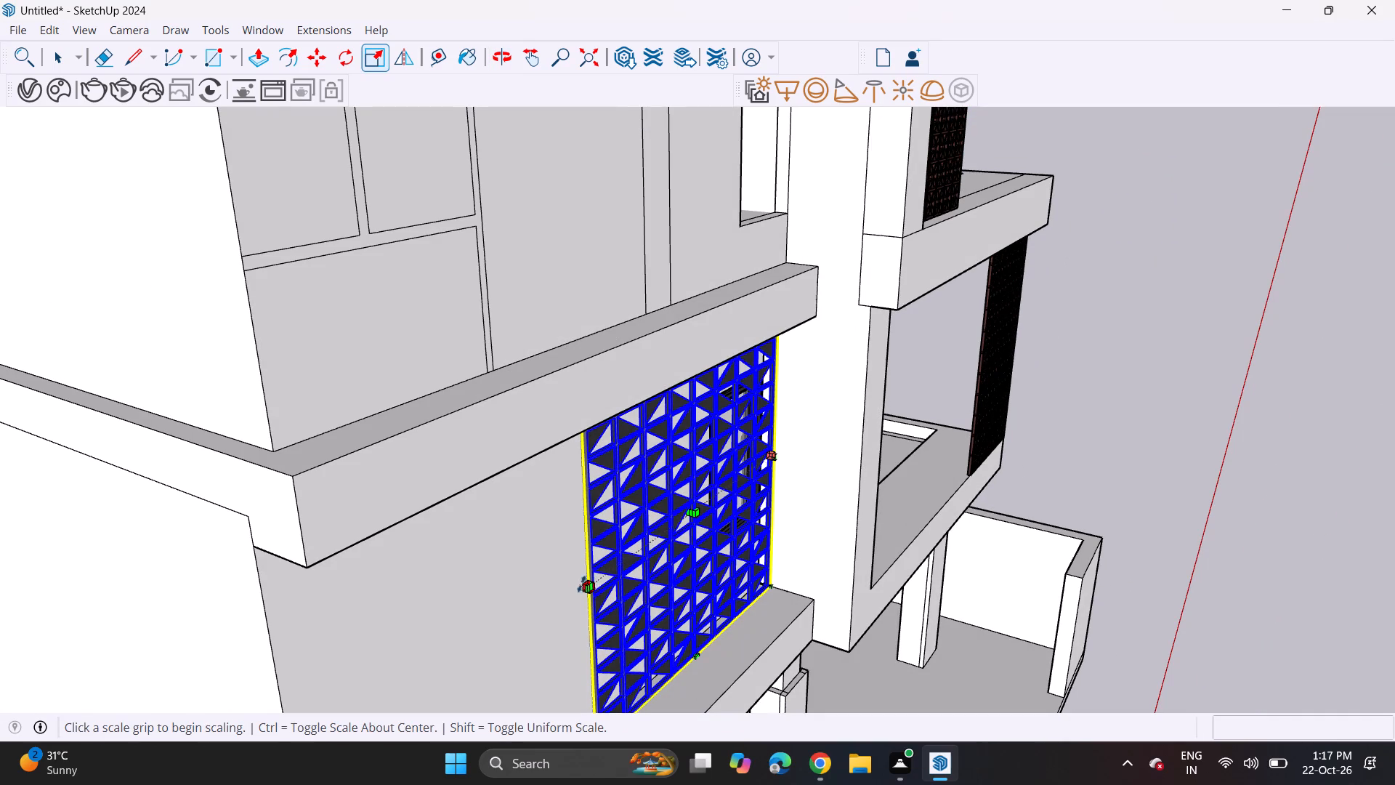
{"action": "left_click", "coordinate": [581, 584]}
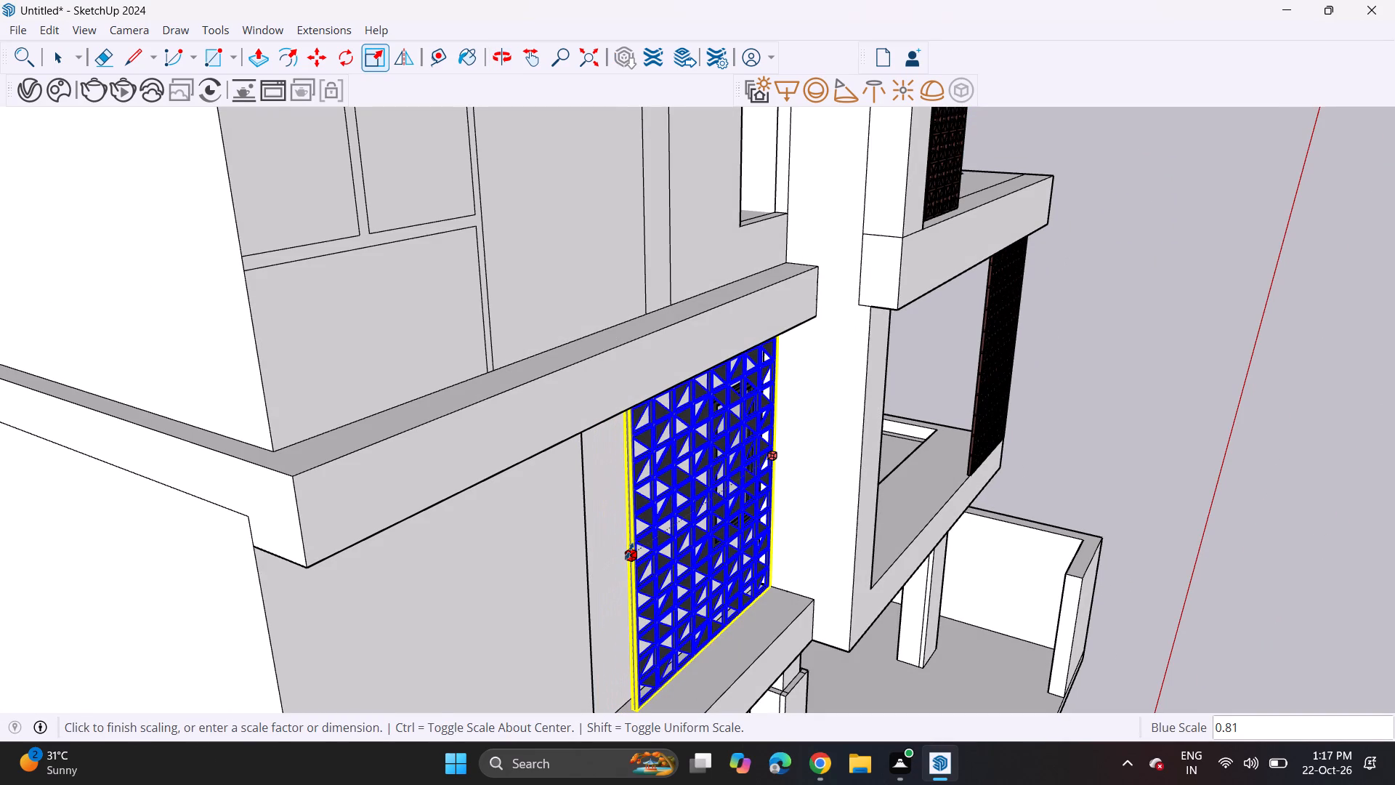
{"action": "left_click", "coordinate": [629, 551]}
Push/Pull the narrow return face of the first-floor wall about 1' 11 1/4" to meet the jali panel's edge.
{"action": "middle_click_drag", "start_coordinate": [695, 515], "coordinate": [229, 554]}
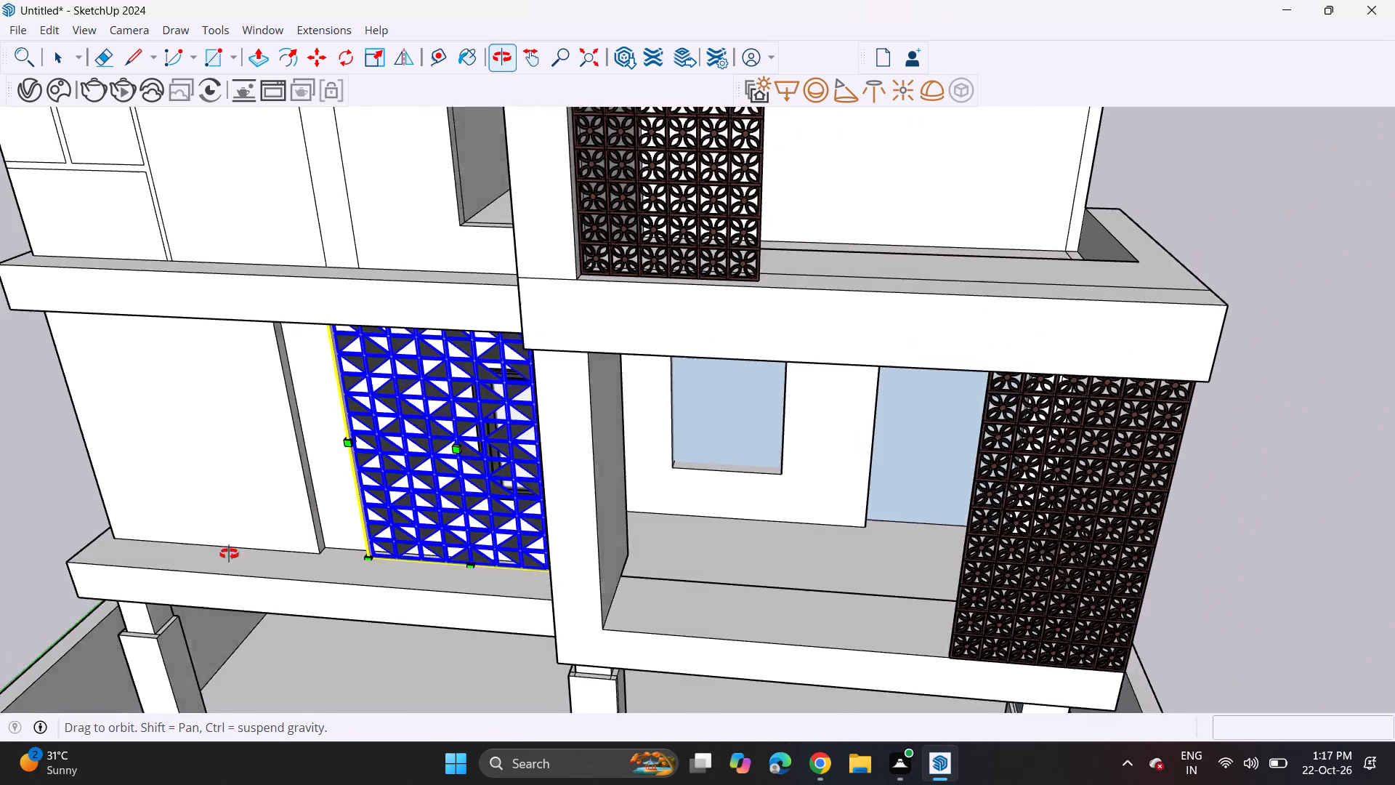
{"action": "scroll", "coordinate": [225, 554], "scroll_direction": "up", "scroll_amount": 1}
{"action": "middle_click_drag", "start_coordinate": [229, 554], "coordinate": [185, 548]}
{"action": "left_click", "coordinate": [257, 55]}
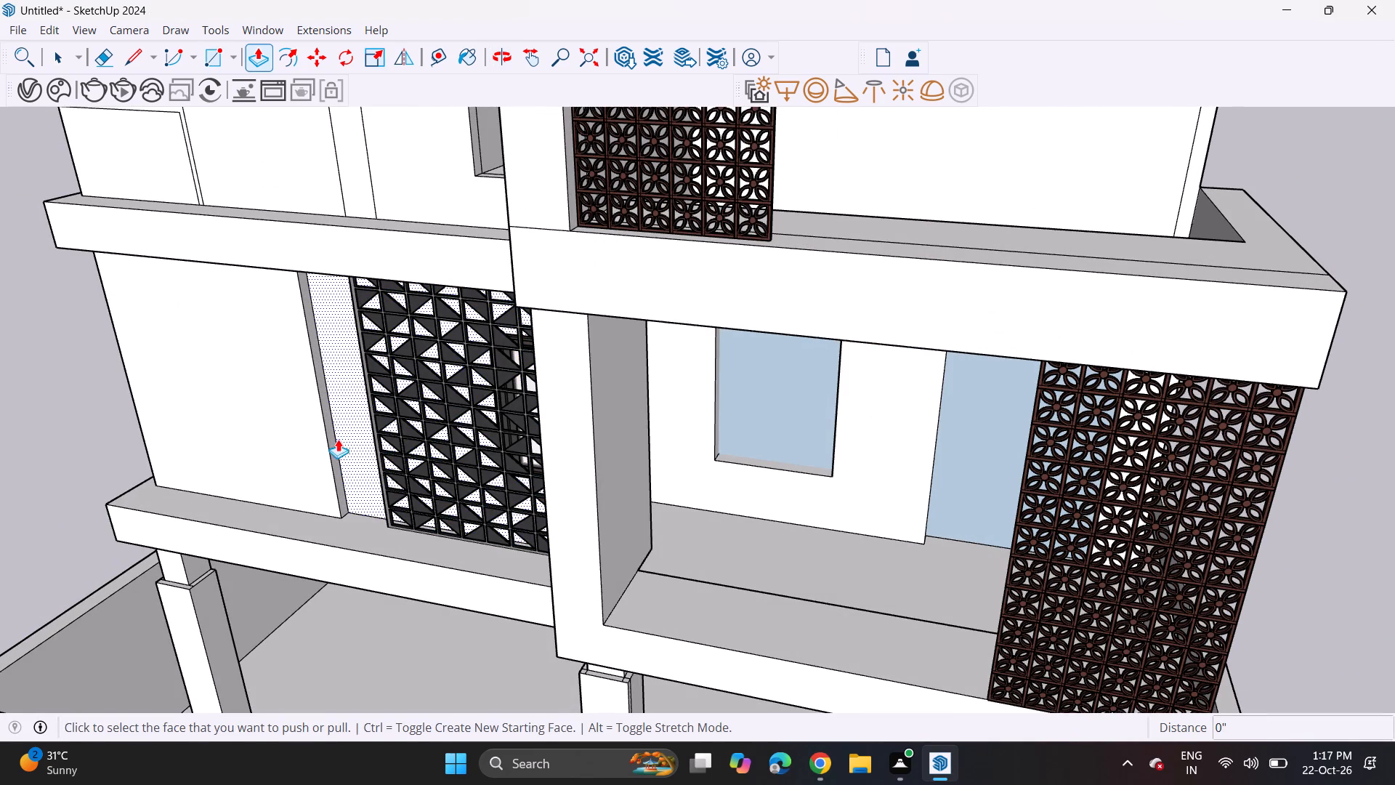
{"action": "left_click", "coordinate": [333, 445]}
{"action": "left_click", "coordinate": [384, 500]}
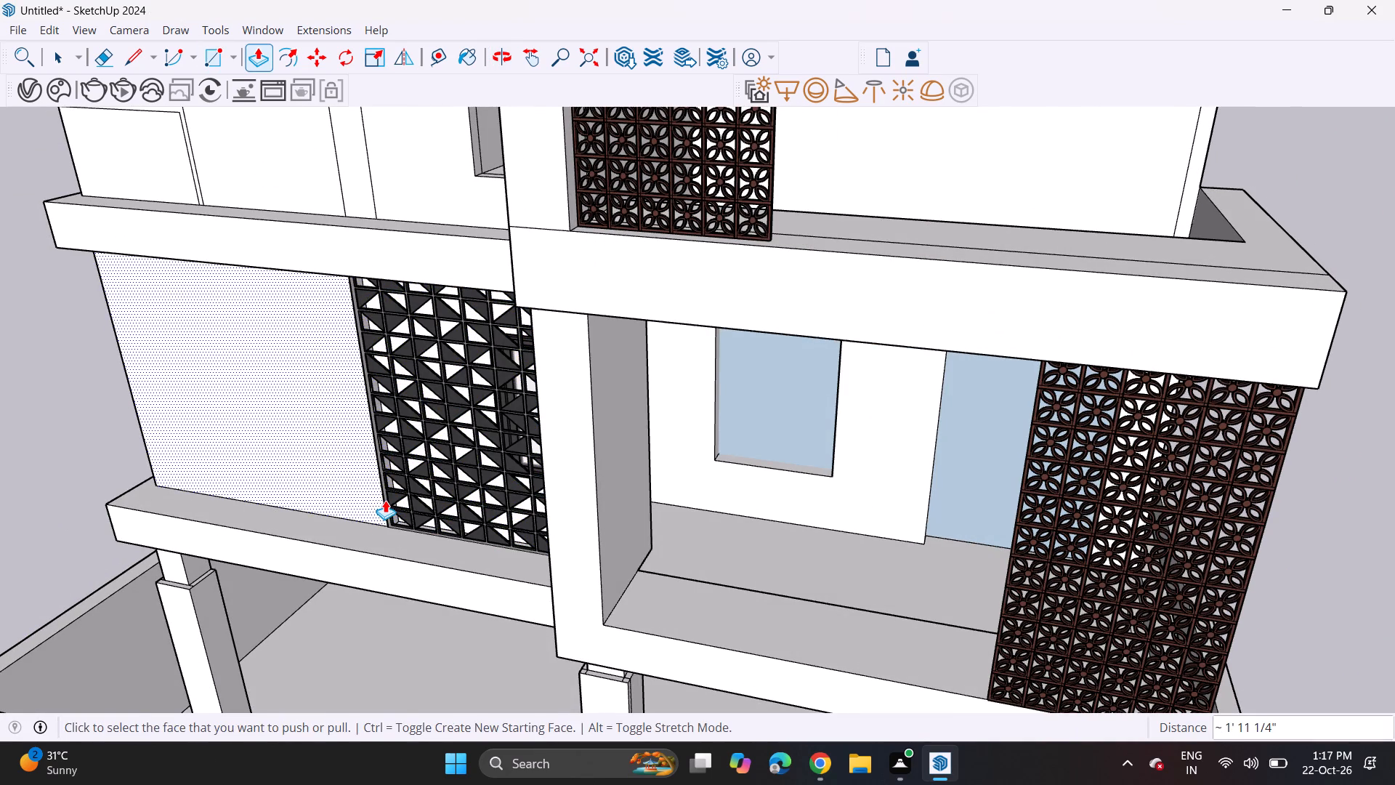
{"action": "middle_click_drag", "start_coordinate": [362, 515], "coordinate": [482, 390]}
{"action": "scroll", "coordinate": [372, 515], "scroll_direction": "up", "scroll_amount": 1}
{"action": "scroll", "coordinate": [484, 387], "scroll_direction": "up", "scroll_amount": 1}
{"action": "scroll", "coordinate": [484, 380], "scroll_direction": "down", "scroll_amount": 7}
{"action": "key", "text": "space"}
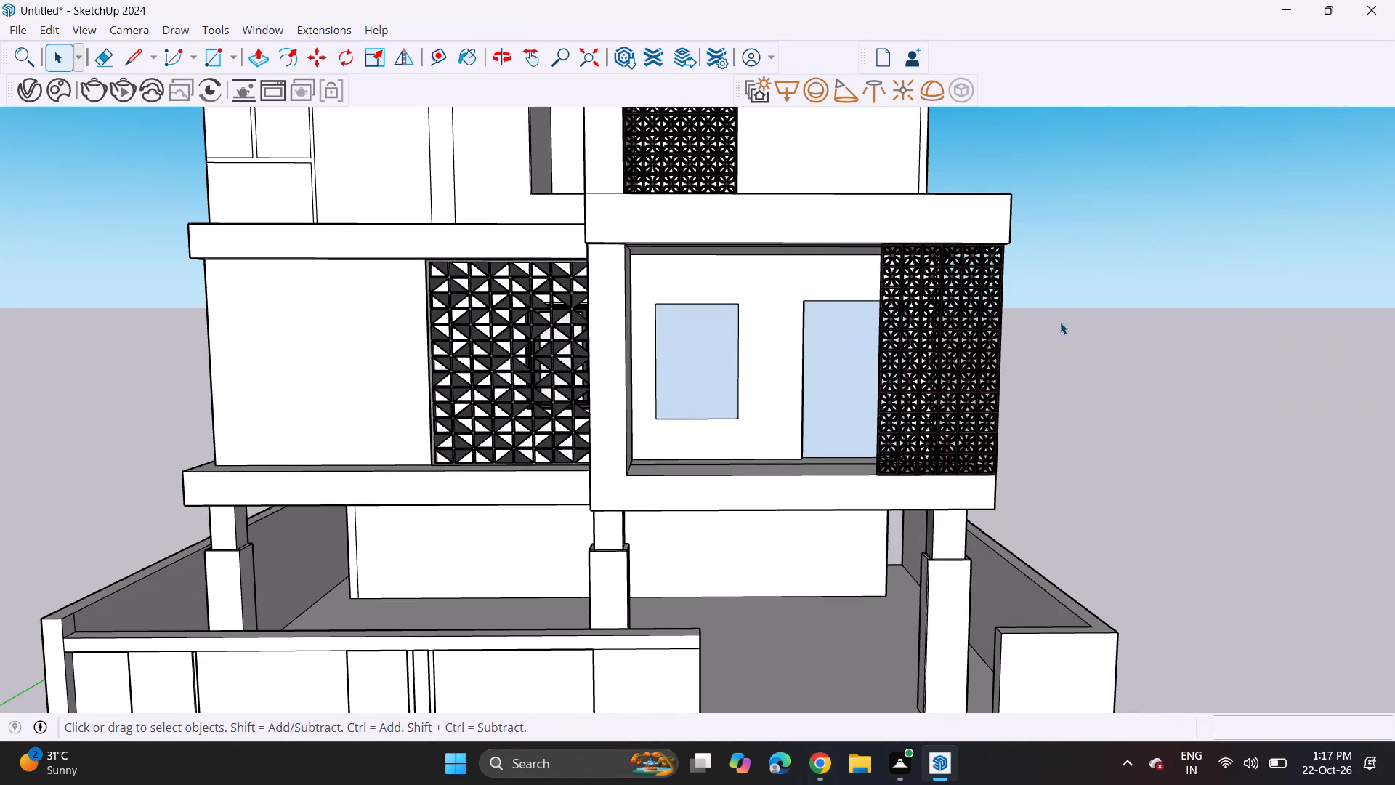
{"action": "left_click", "coordinate": [1060, 322]}
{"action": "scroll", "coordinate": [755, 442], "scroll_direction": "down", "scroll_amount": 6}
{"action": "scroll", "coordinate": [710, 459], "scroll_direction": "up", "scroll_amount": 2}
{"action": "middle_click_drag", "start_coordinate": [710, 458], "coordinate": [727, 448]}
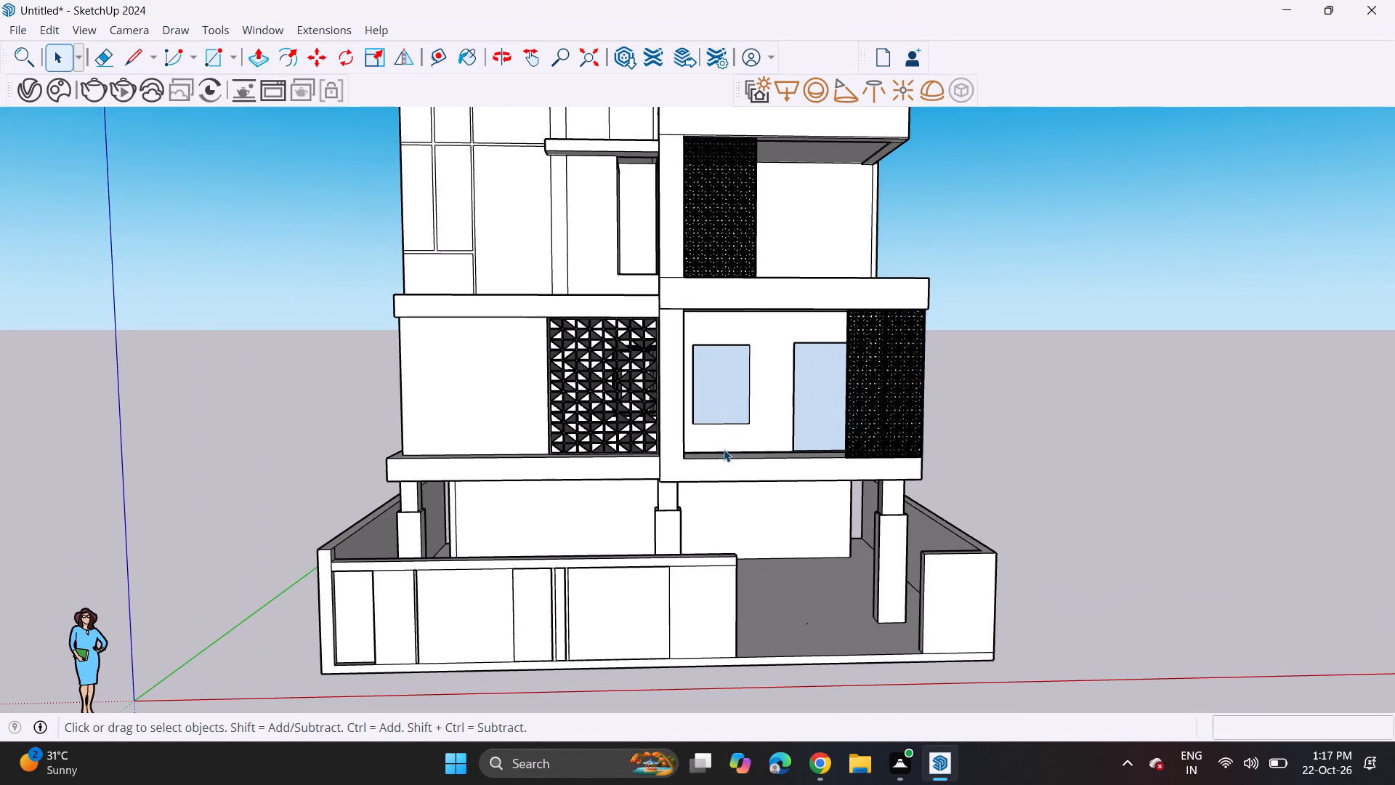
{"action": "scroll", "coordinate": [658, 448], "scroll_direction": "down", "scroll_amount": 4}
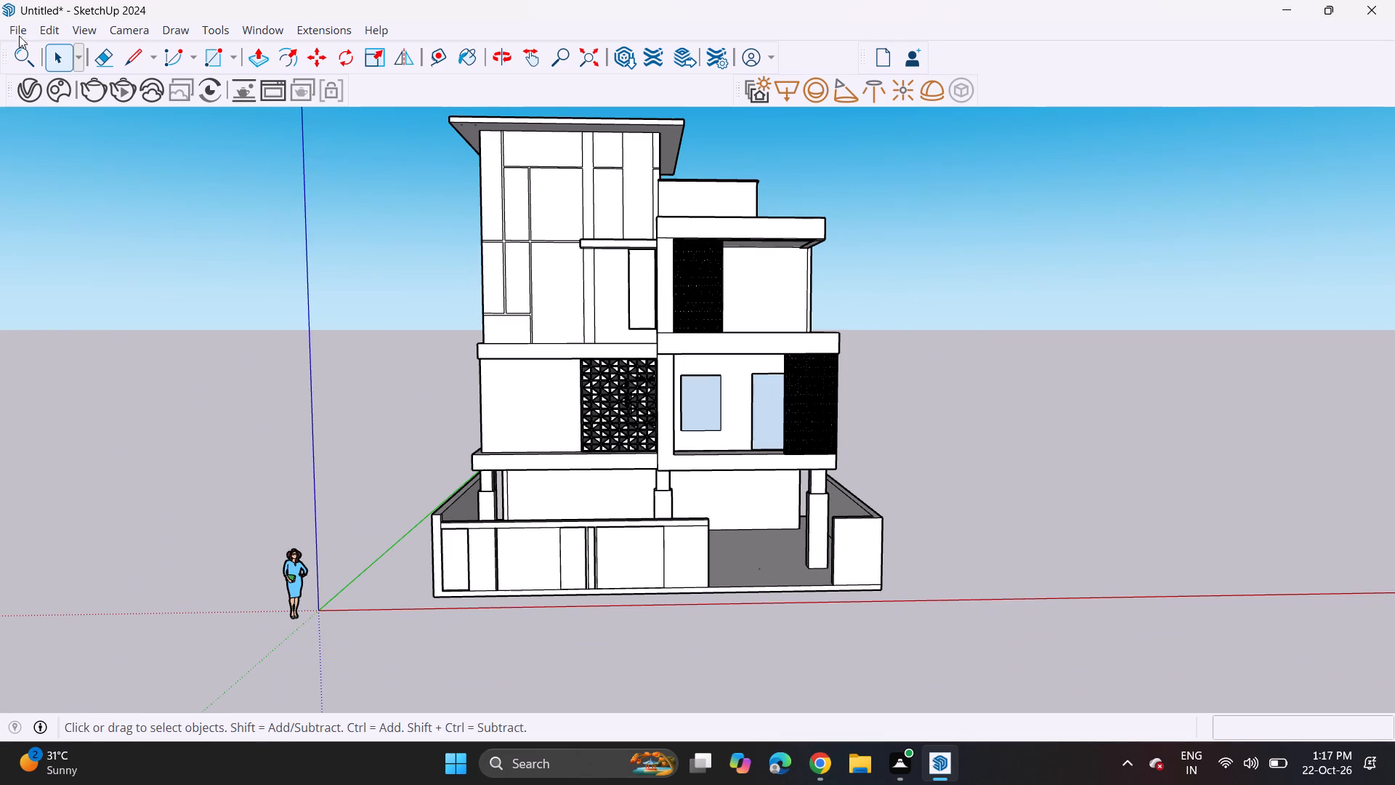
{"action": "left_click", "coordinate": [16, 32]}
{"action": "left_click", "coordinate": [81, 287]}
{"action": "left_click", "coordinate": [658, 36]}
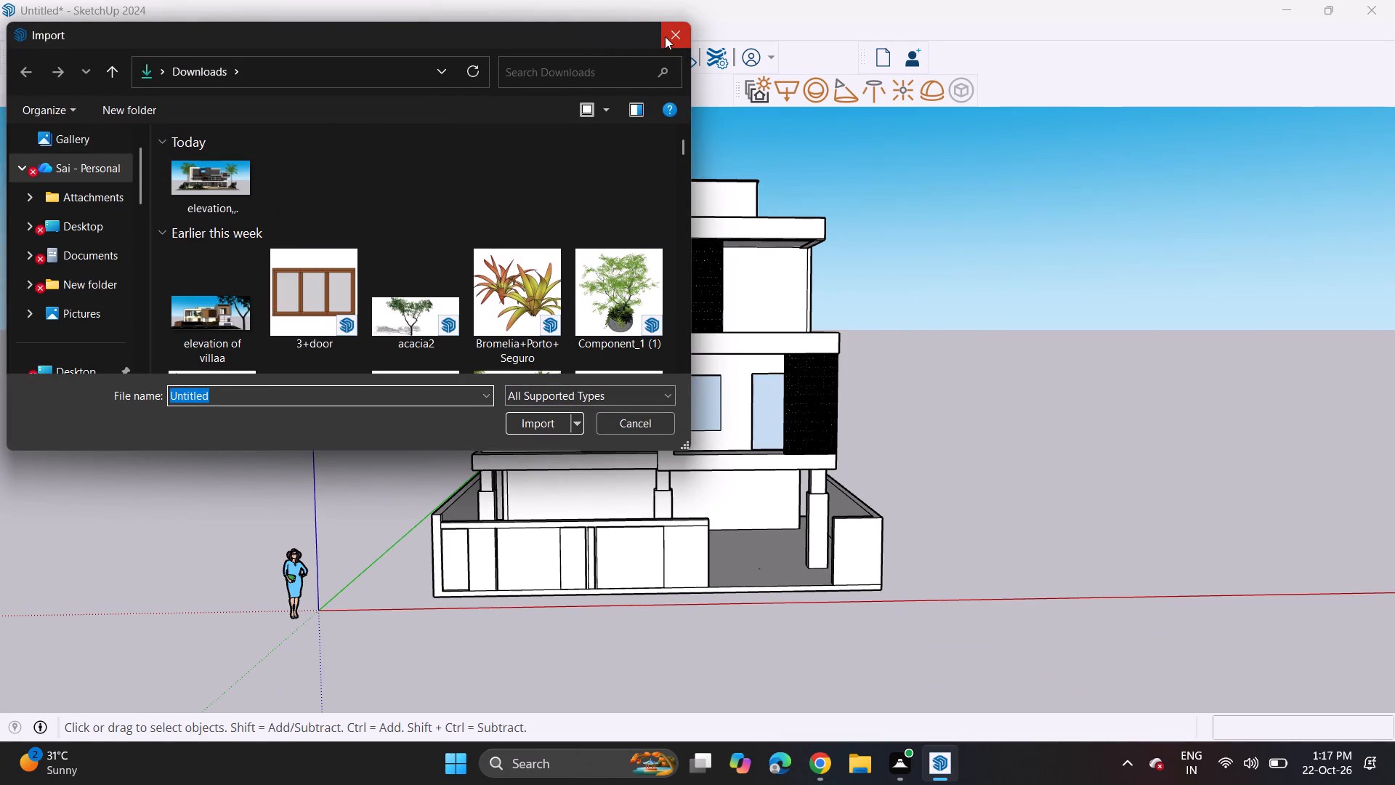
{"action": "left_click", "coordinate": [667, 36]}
Move the jali panel sideways about 7' 9" along the facade to clear the window behind it.
{"action": "left_click", "coordinate": [625, 426]}
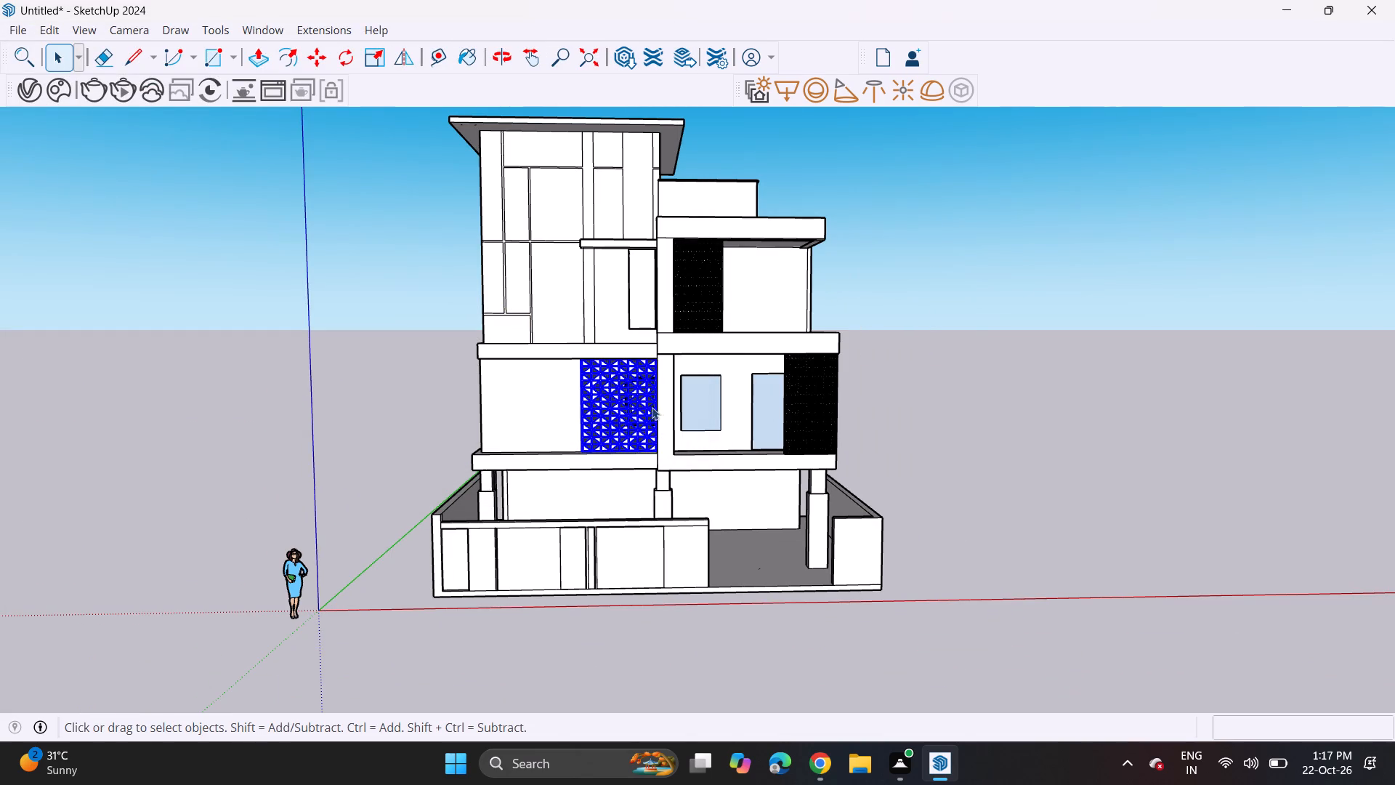
{"action": "key", "text": "m"}
{"action": "left_click", "coordinate": [644, 411]}
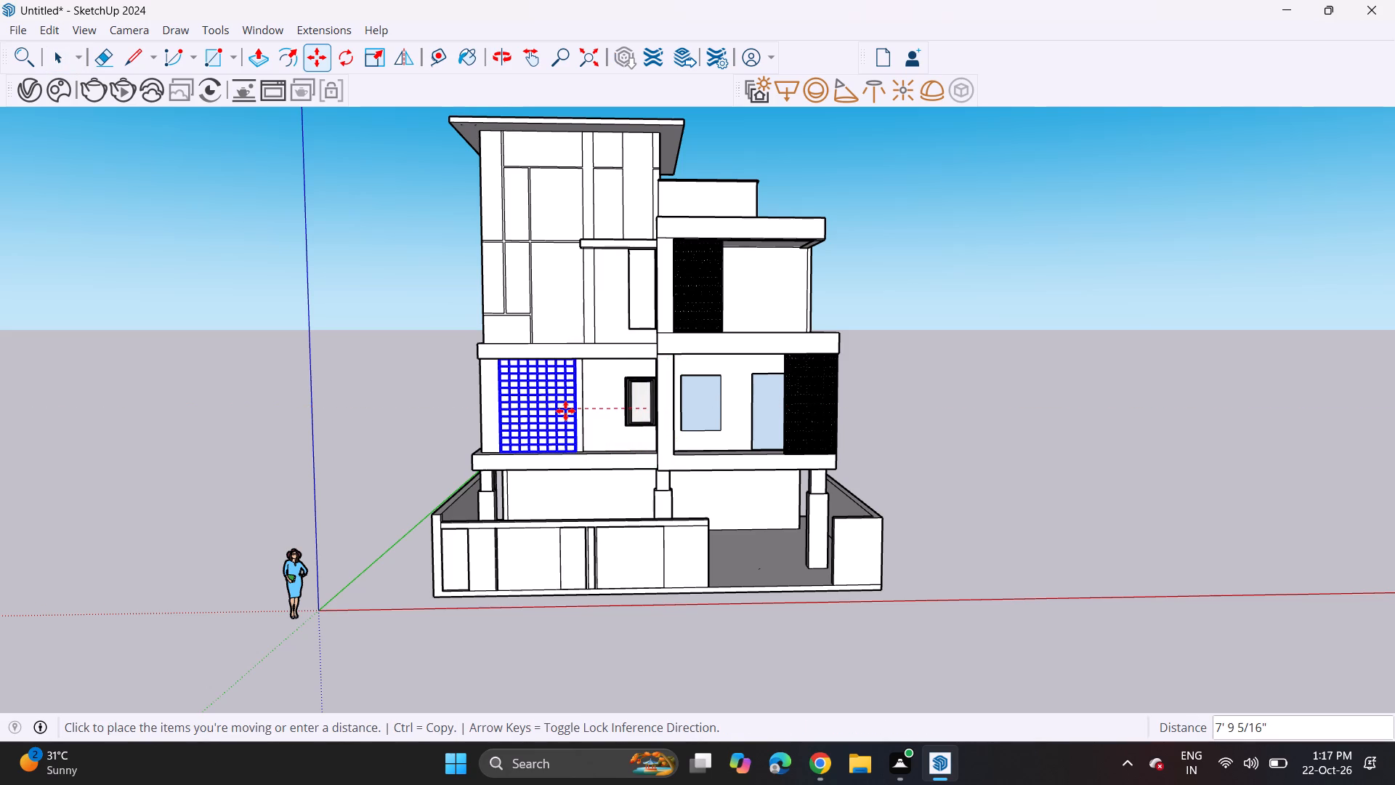
{"action": "left_click", "coordinate": [564, 411]}
Display the Default Tray and switch the materials to the Colors collection.
{"action": "middle_click_drag", "start_coordinate": [617, 405], "coordinate": [667, 412]}
{"action": "scroll", "coordinate": [637, 402], "scroll_direction": "up", "scroll_amount": 19}
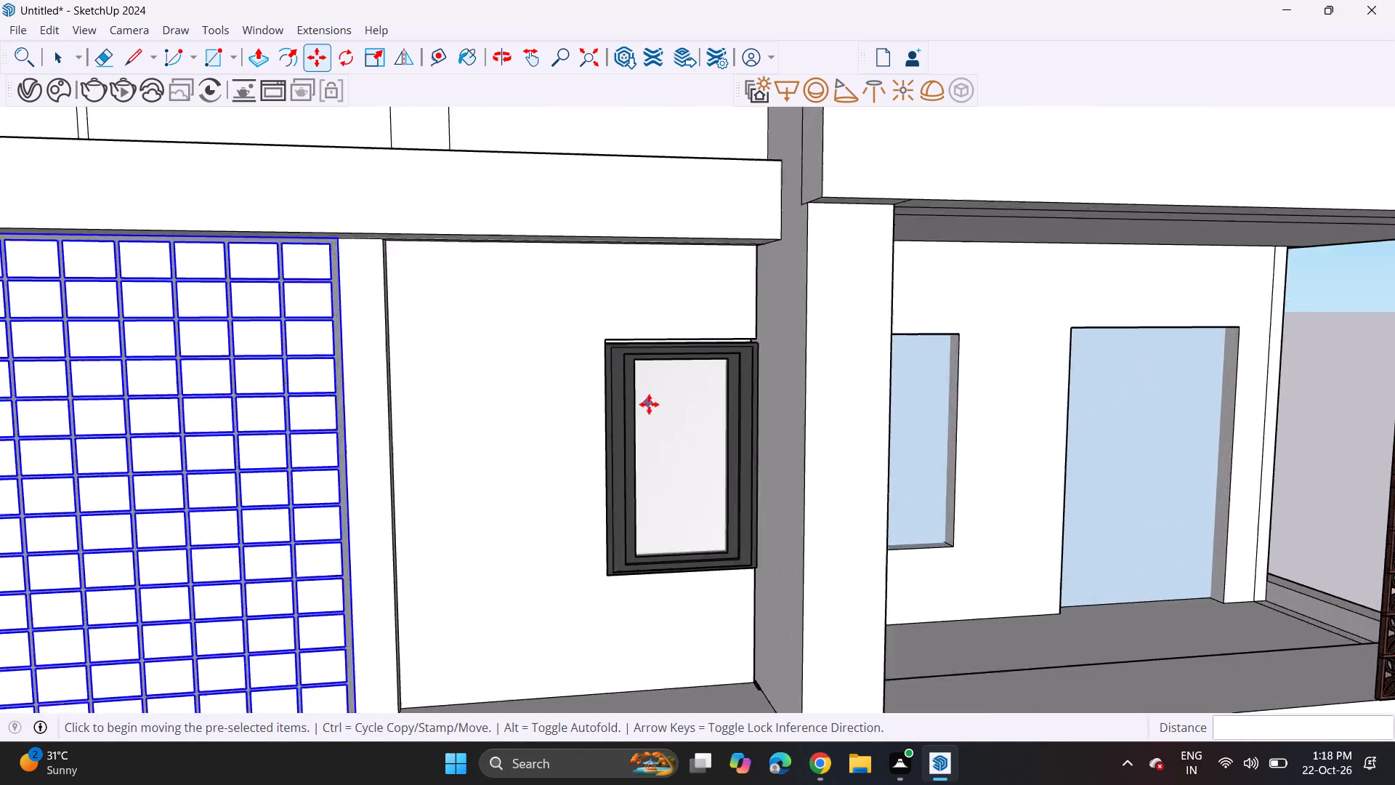
{"action": "scroll", "coordinate": [649, 404], "scroll_direction": "up", "scroll_amount": 10}
{"action": "middle_click_drag", "start_coordinate": [609, 249], "coordinate": [616, 299]}
{"action": "scroll", "coordinate": [615, 298], "scroll_direction": "up", "scroll_amount": 1}
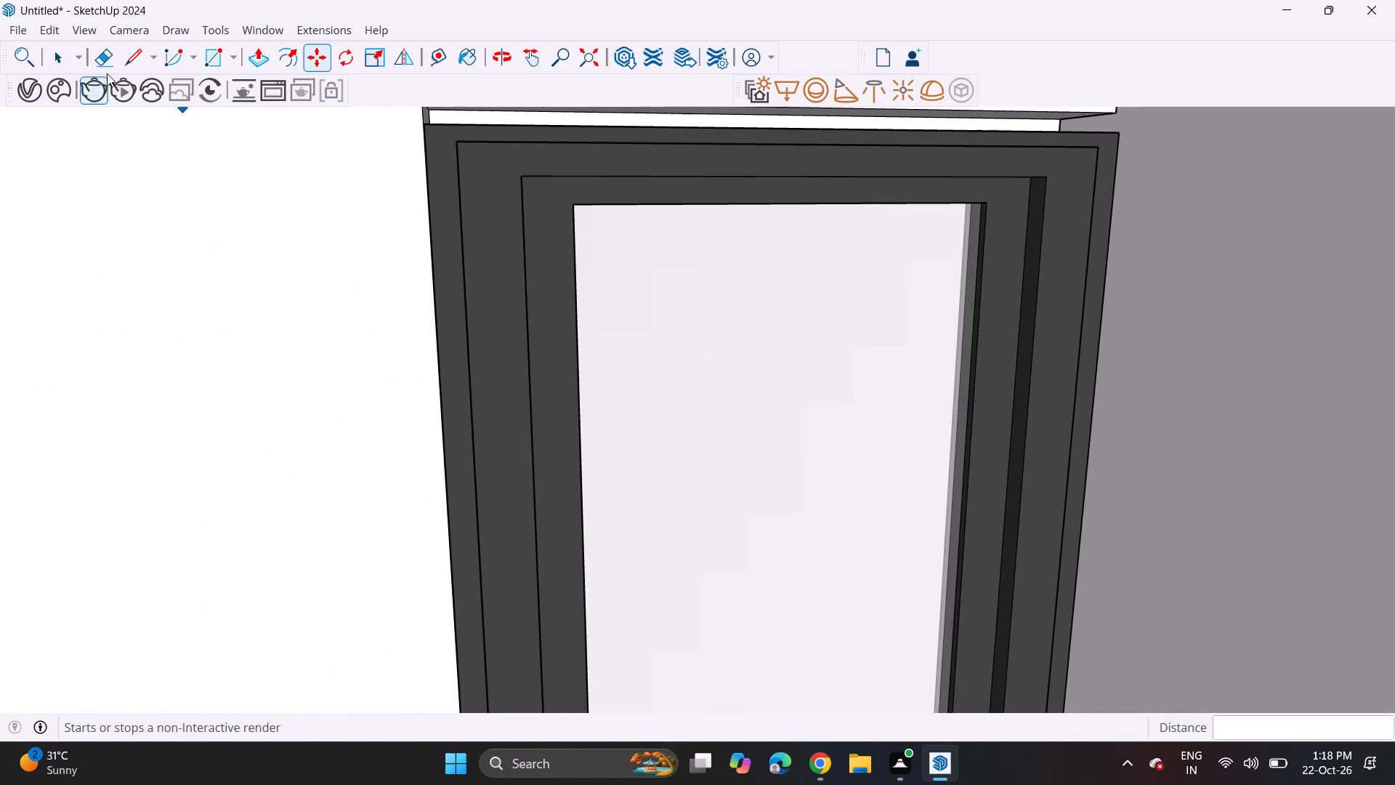
{"action": "left_click", "coordinate": [249, 22]}
{"action": "left_click", "coordinate": [278, 46]}
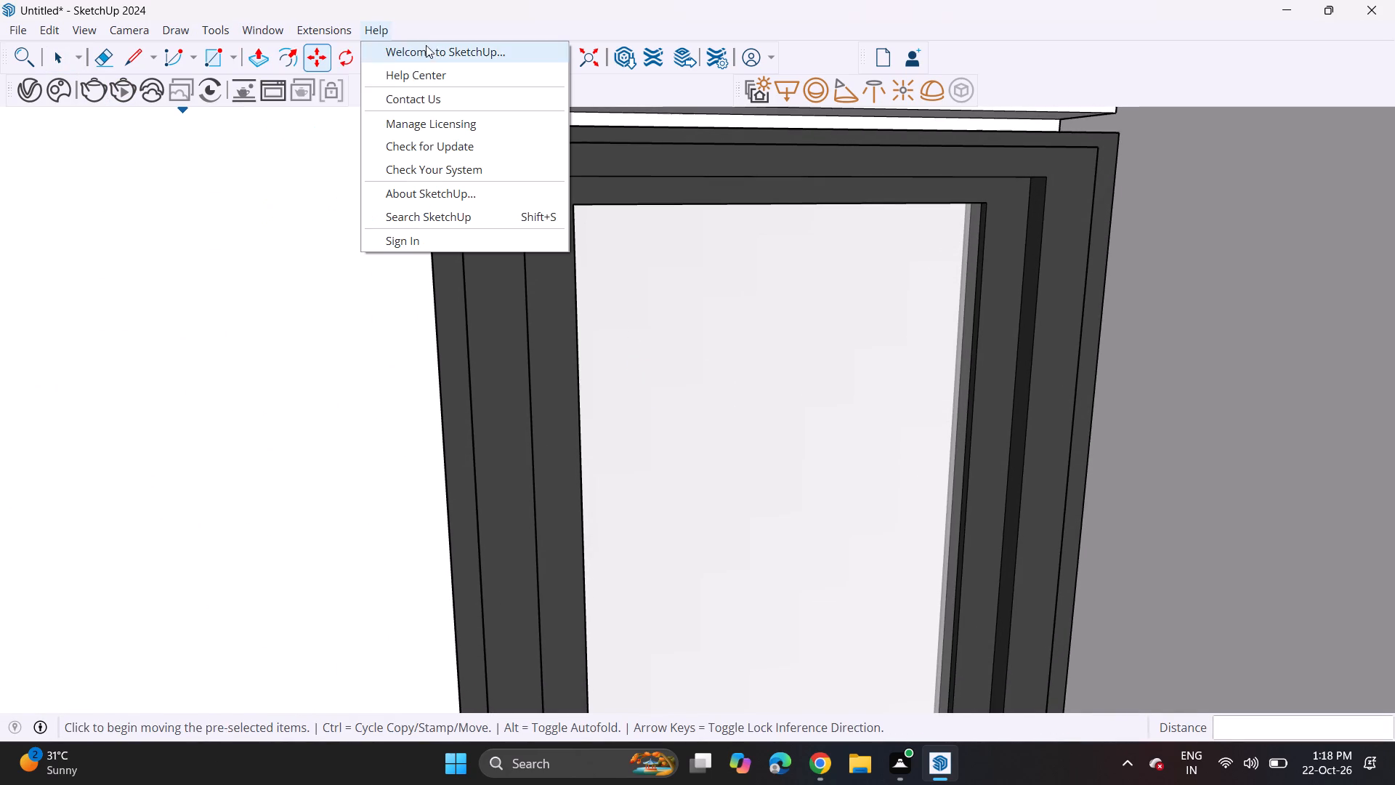
{"action": "left_click", "coordinate": [258, 33]}
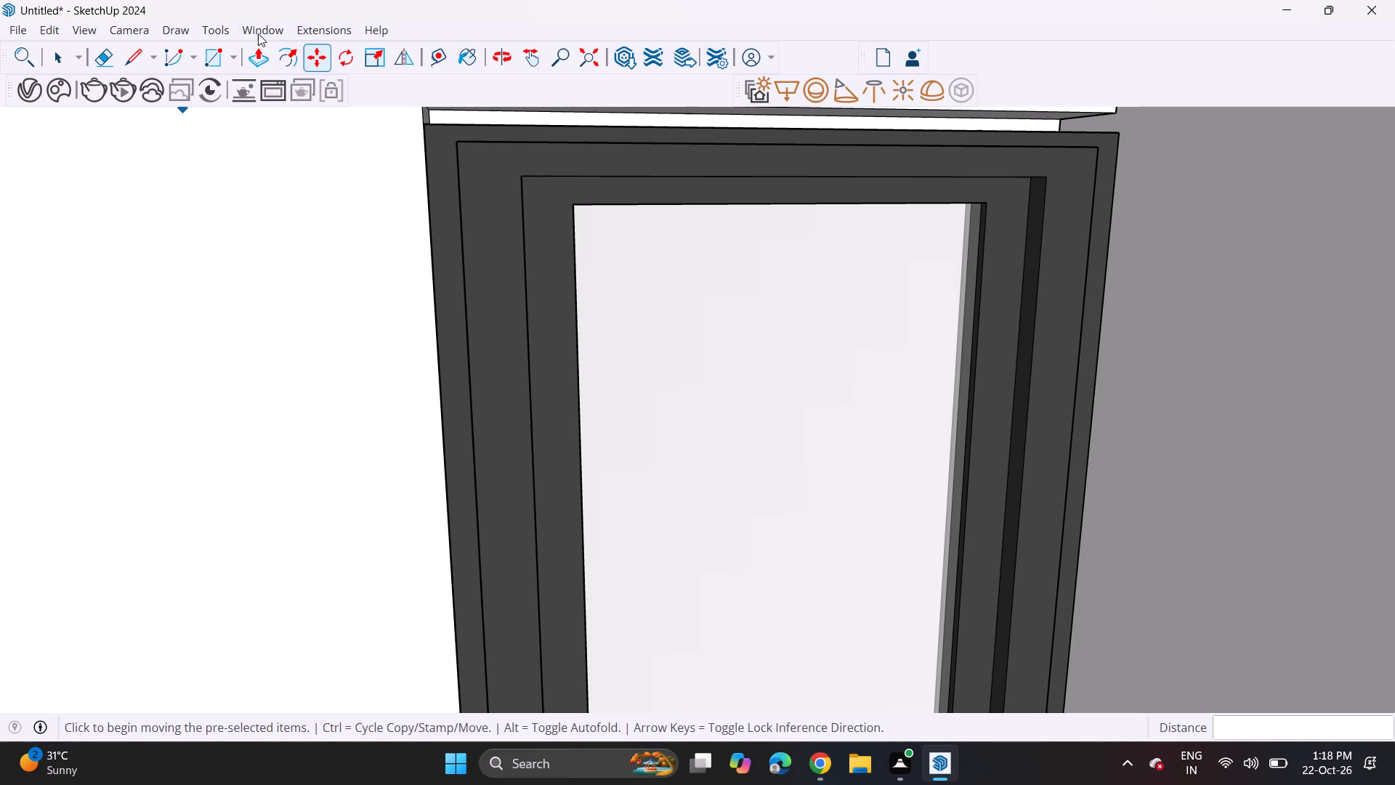
{"action": "left_click", "coordinate": [279, 33]}
{"action": "left_click", "coordinate": [319, 52]}
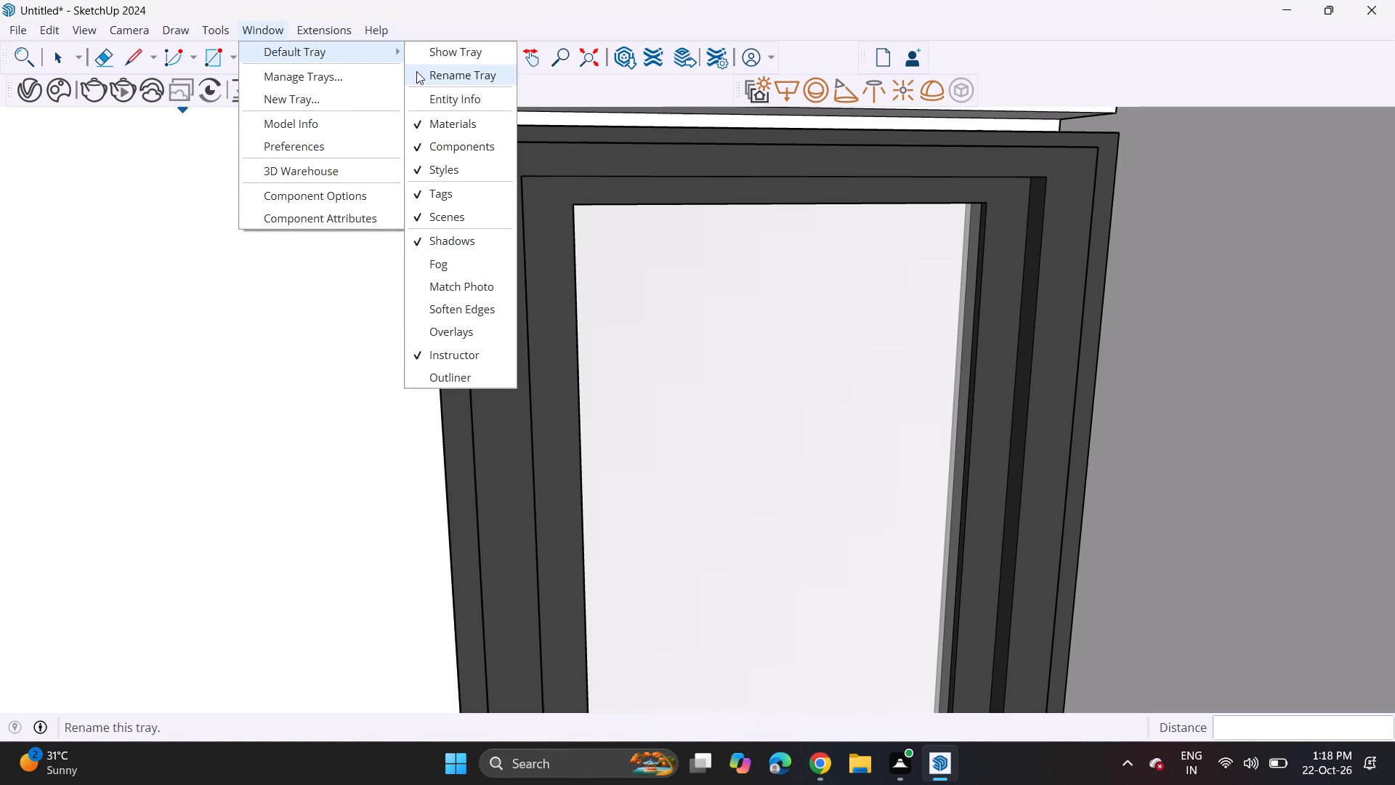
{"action": "left_click", "coordinate": [446, 49]}
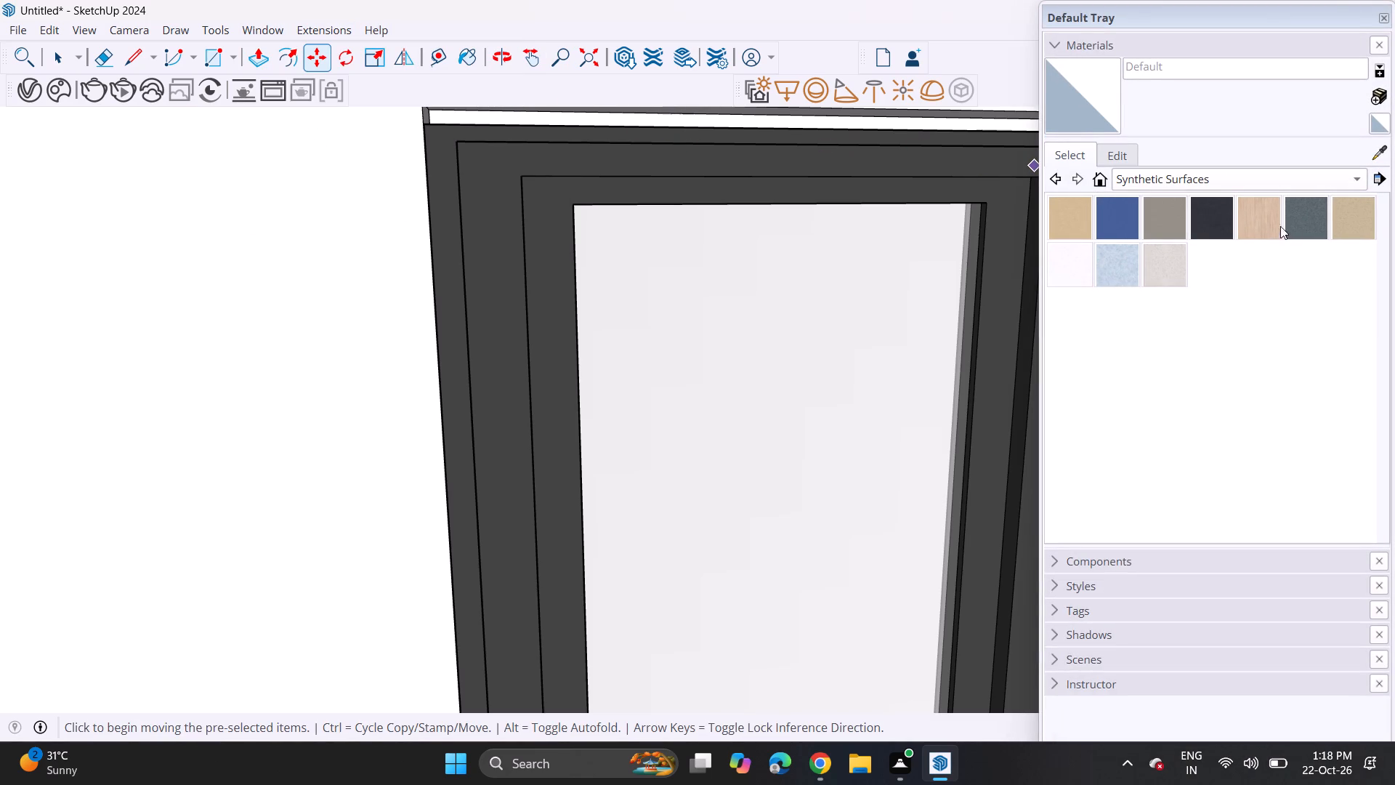
{"action": "left_click", "coordinate": [1217, 181]}
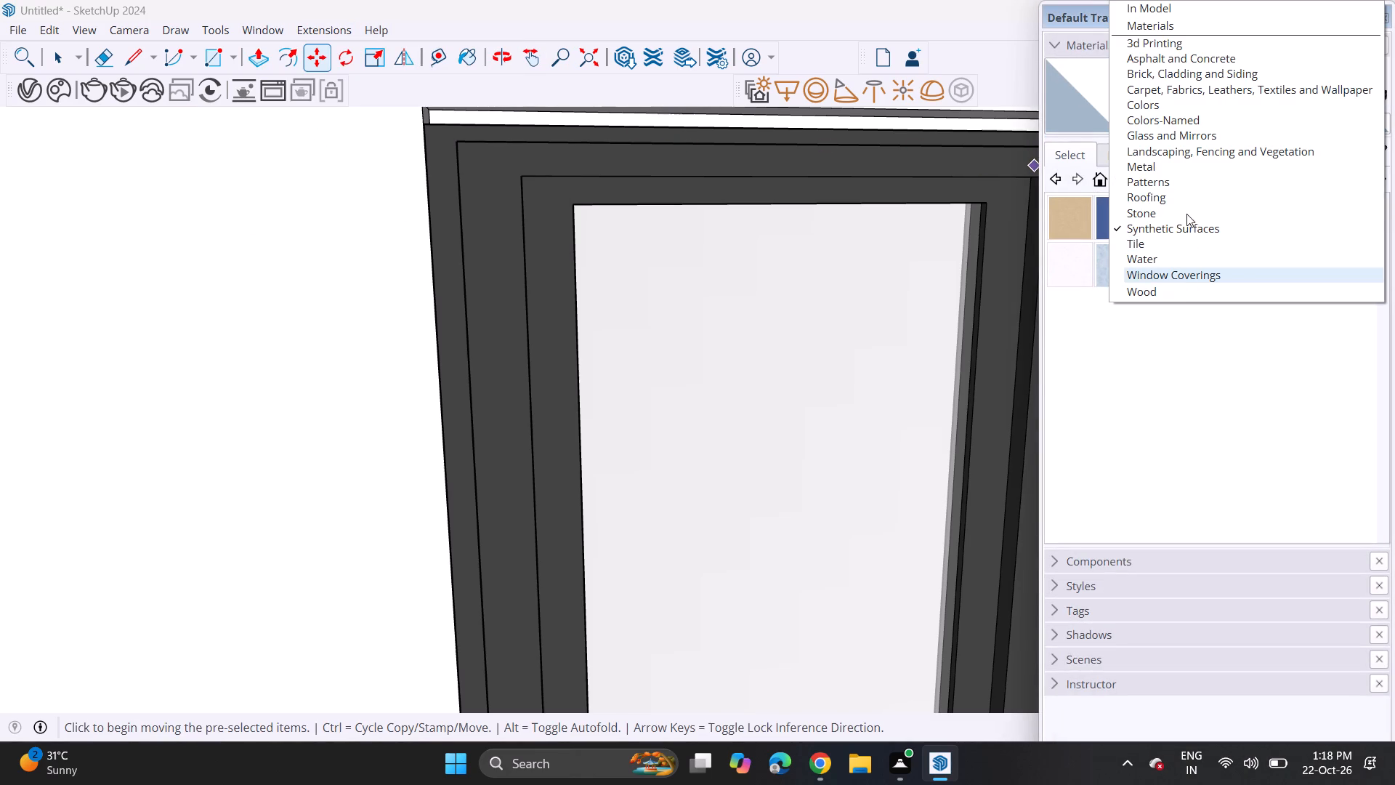
{"action": "left_click", "coordinate": [1176, 110]}
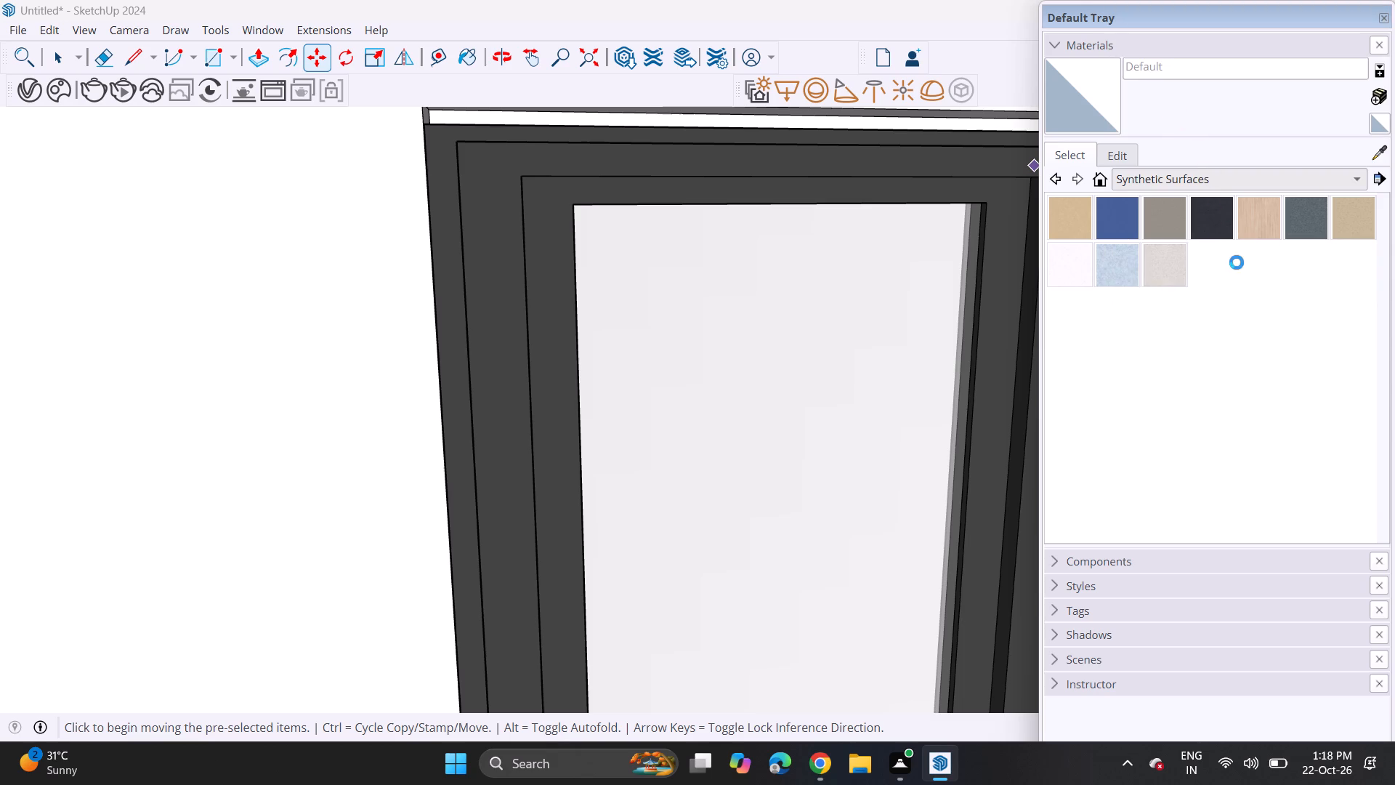
{"action": "scroll", "coordinate": [1256, 353], "scroll_direction": "down", "scroll_amount": 8}
{"action": "scroll", "coordinate": [1258, 369], "scroll_direction": "up", "scroll_amount": 1}
{"action": "scroll", "coordinate": [1254, 369], "scroll_direction": "down", "scroll_amount": 8}
{"action": "scroll", "coordinate": [1255, 373], "scroll_direction": "up", "scroll_amount": 1}
{"action": "scroll", "coordinate": [1253, 374], "scroll_direction": "down", "scroll_amount": 6}
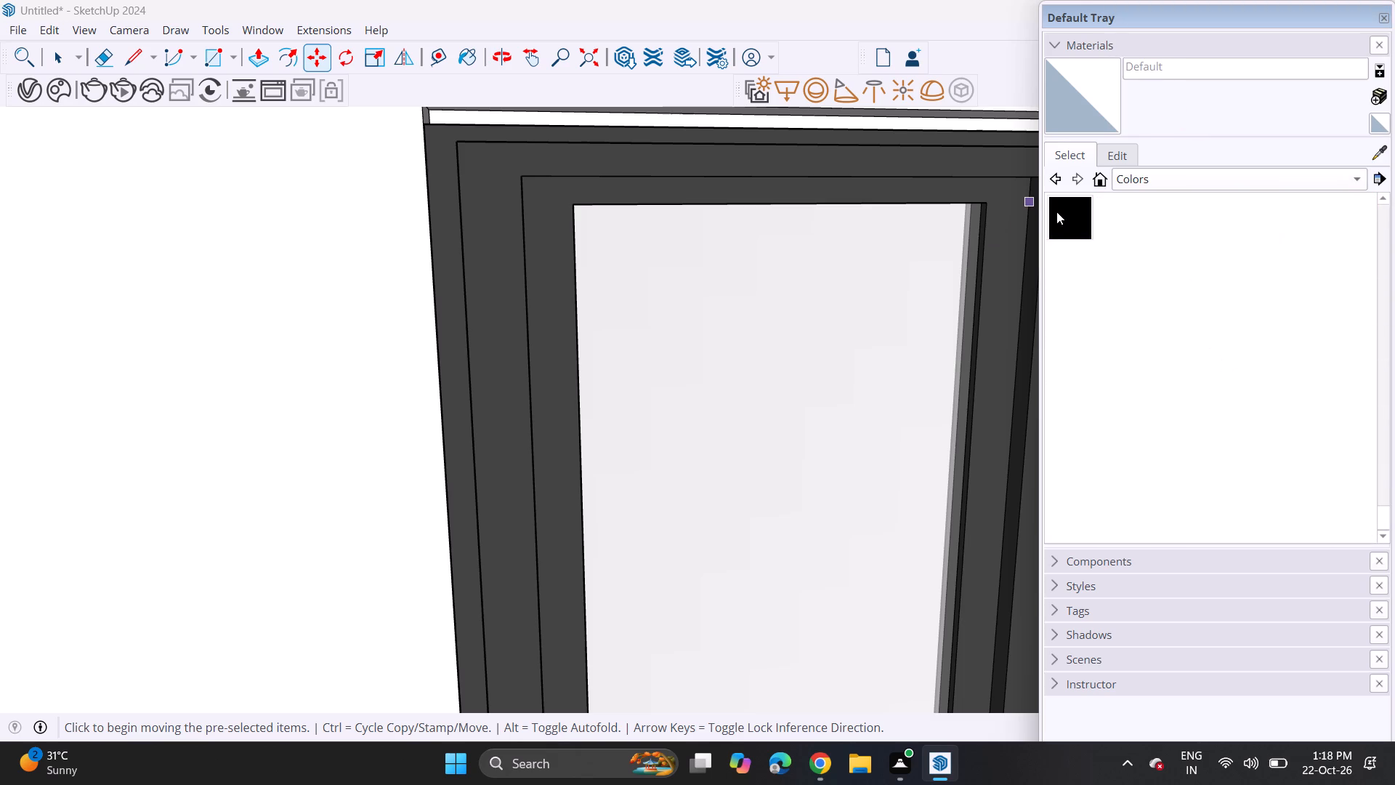
Paint the white strip exposed along the top of the first-floor window's dark frame with black Color M09.
{"action": "left_click", "coordinate": [1063, 212]}
{"action": "left_click", "coordinate": [917, 120]}
{"action": "scroll", "coordinate": [883, 227], "scroll_direction": "down", "scroll_amount": 8}
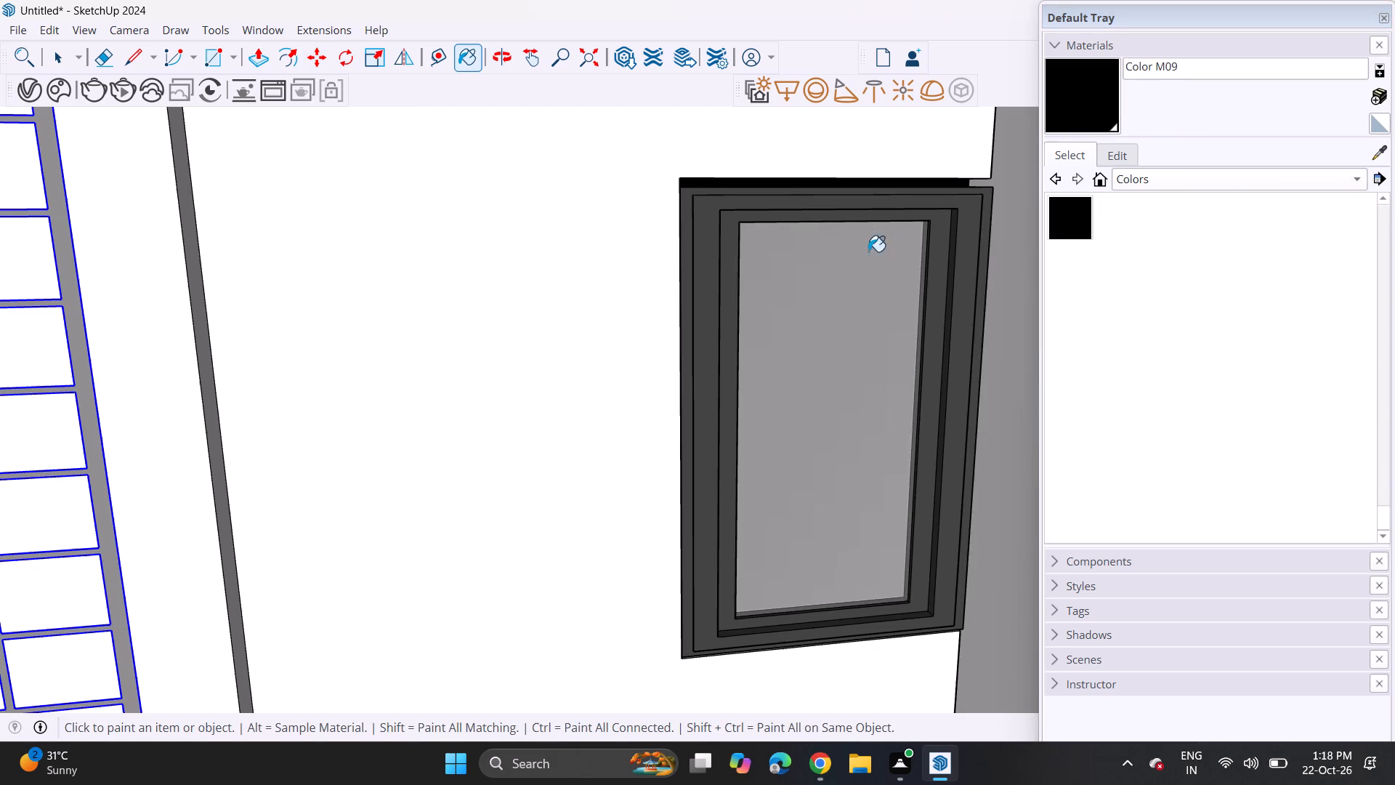
{"action": "middle_click_drag", "start_coordinate": [844, 300], "coordinate": [779, 254]}
{"action": "scroll", "coordinate": [804, 272], "scroll_direction": "up", "scroll_amount": 2}
{"action": "scroll", "coordinate": [762, 254], "scroll_direction": "down", "scroll_amount": 20}
{"action": "scroll", "coordinate": [762, 254], "scroll_direction": "down", "scroll_amount": 1}
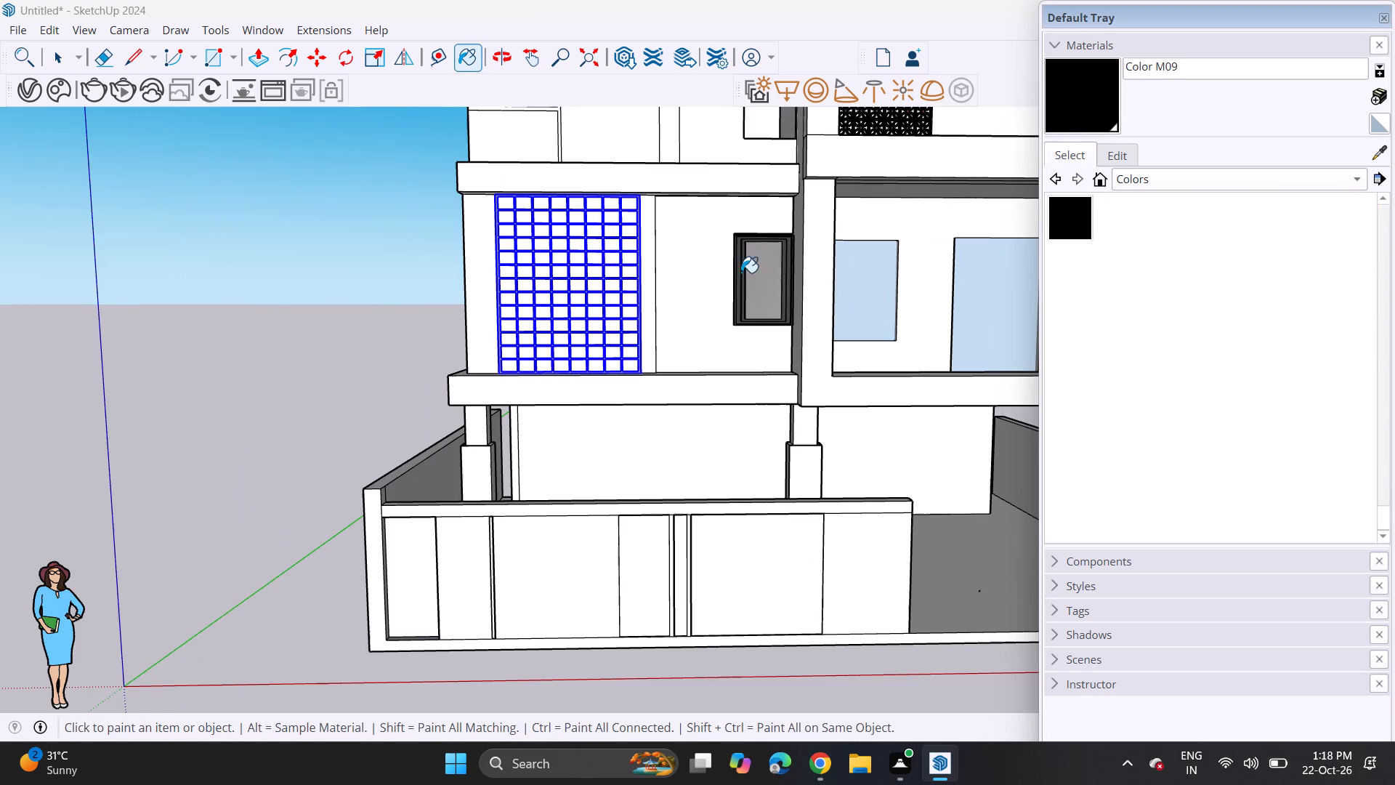
Move the jali panel by its top corner back to the recess's upper corner, covering the window, and deselect it.
{"action": "key", "text": "space"}
{"action": "key", "text": "m"}
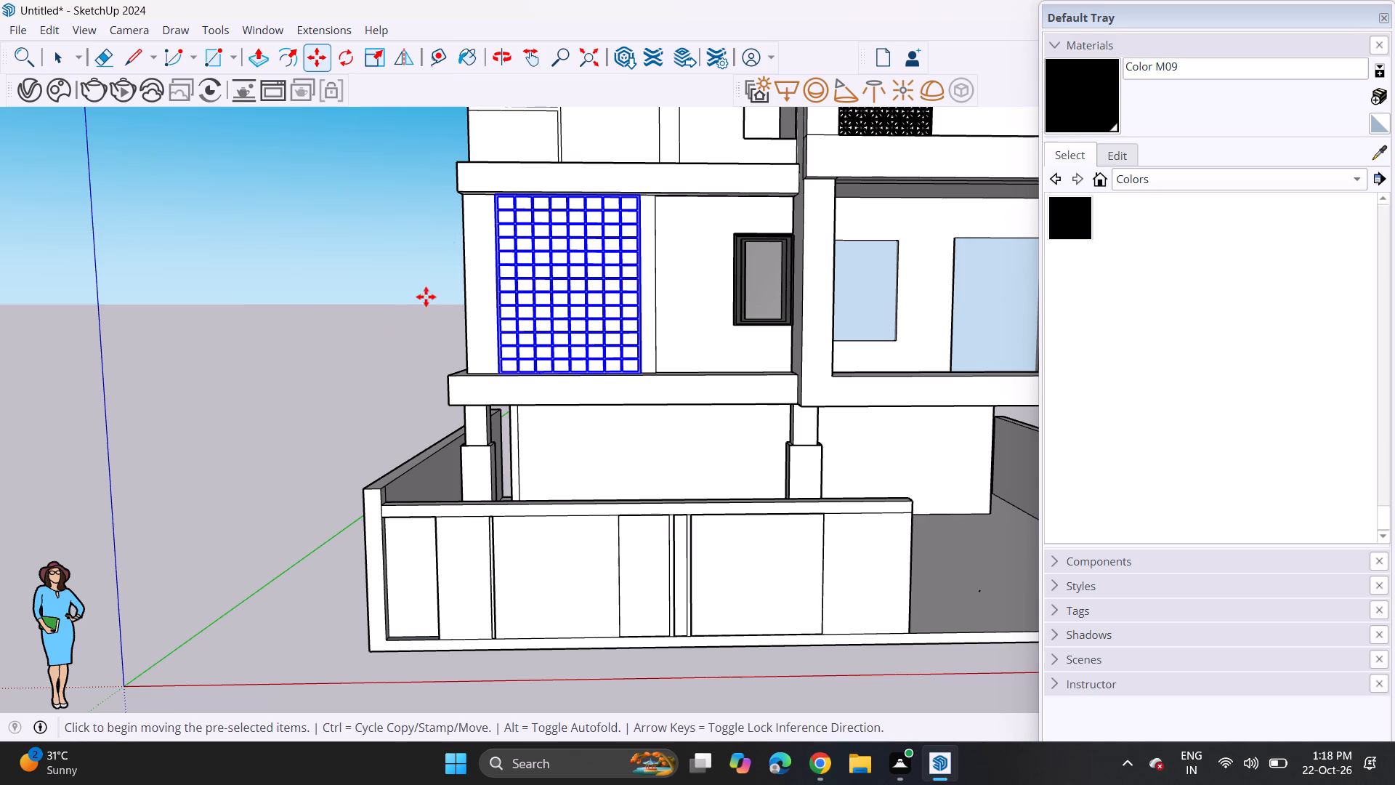
{"action": "left_click", "coordinate": [496, 191]}
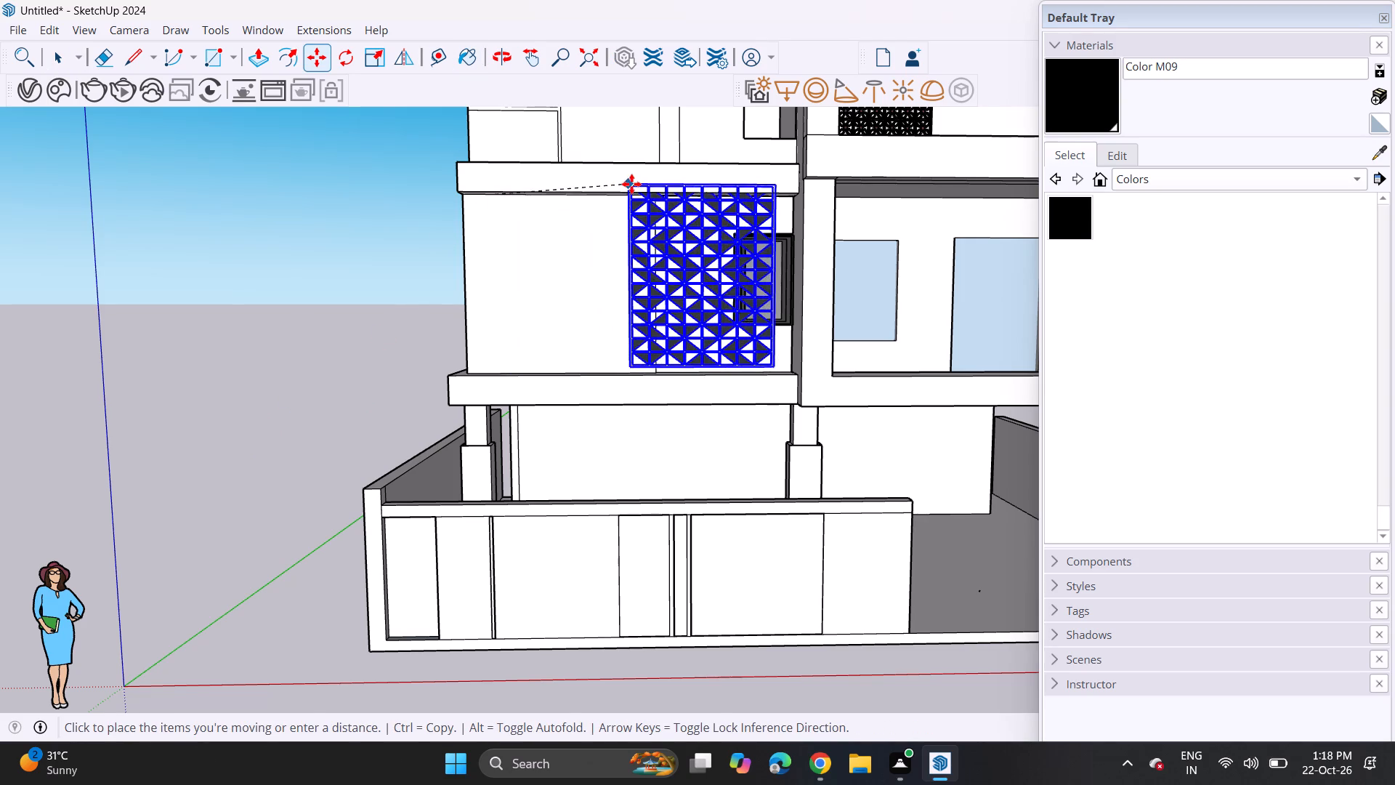
{"action": "left_click", "coordinate": [660, 191]}
{"action": "key", "text": "space"}
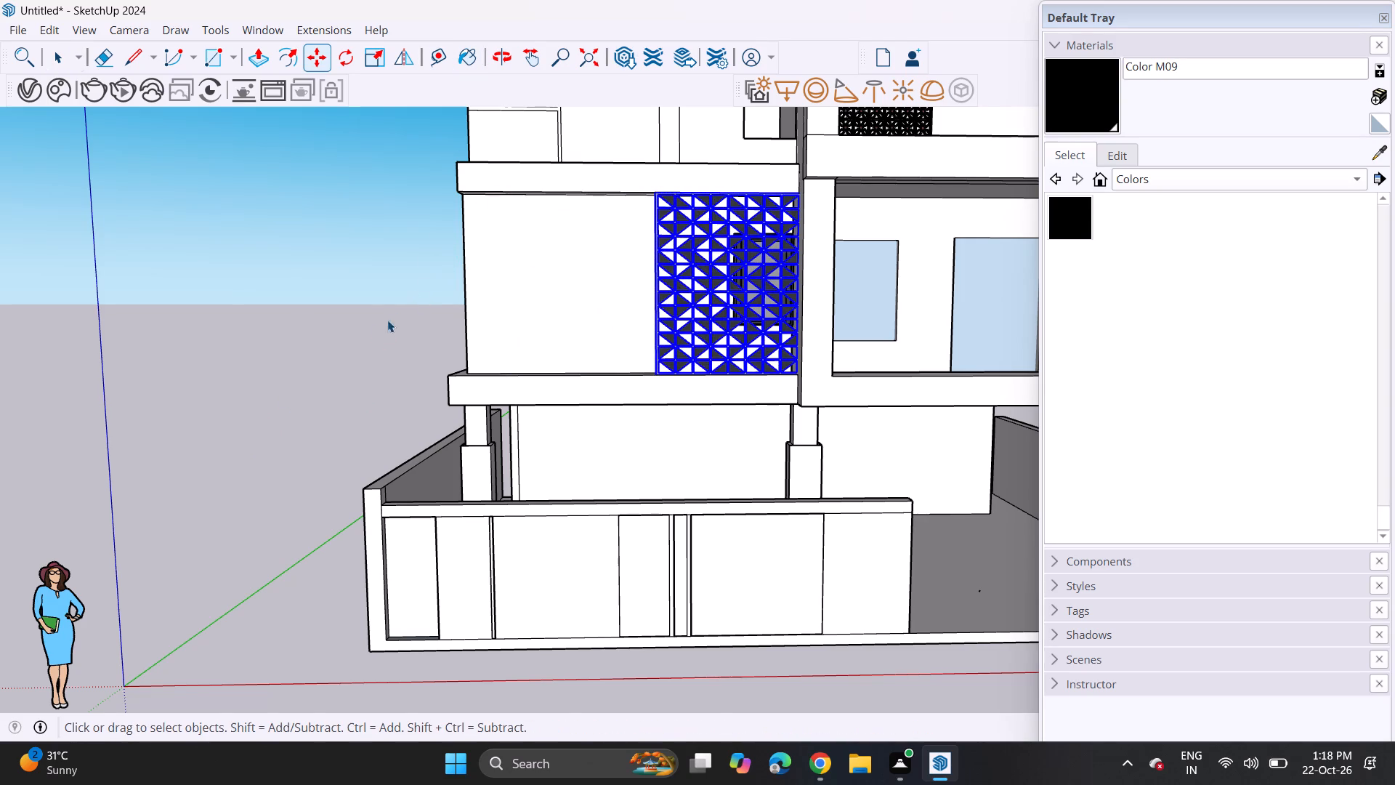
{"action": "left_click", "coordinate": [381, 325]}
Paint the back, bottom and side faces of the tall opening above the jali panel with black Color M09.
{"action": "scroll", "coordinate": [379, 337], "scroll_direction": "down", "scroll_amount": 5}
{"action": "middle_click_drag", "start_coordinate": [480, 236], "coordinate": [531, 336], "text": "shift"}
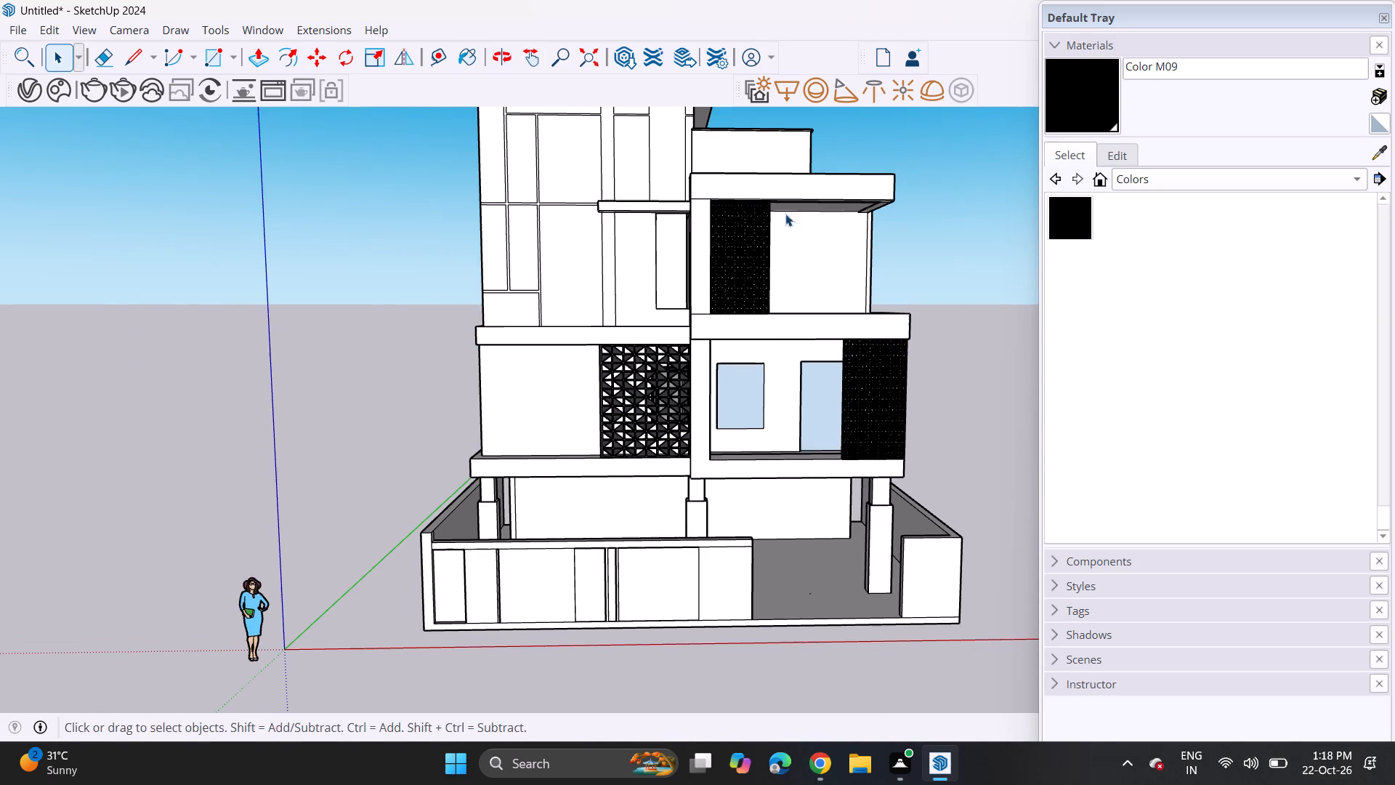
{"action": "left_click", "coordinate": [1073, 98]}
{"action": "left_click", "coordinate": [665, 265]}
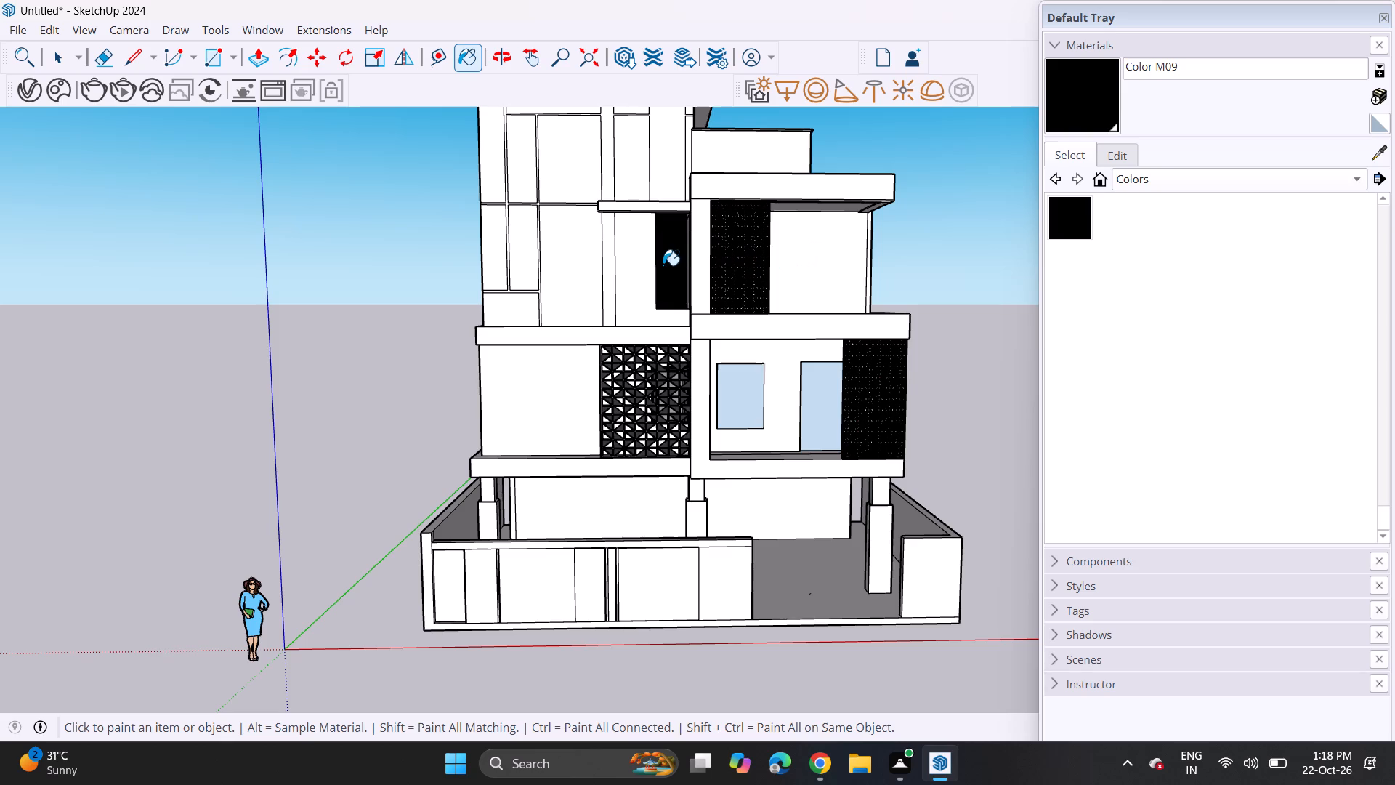
{"action": "scroll", "coordinate": [661, 265], "scroll_direction": "up", "scroll_amount": 10}
{"action": "middle_click_drag", "start_coordinate": [683, 355], "coordinate": [683, 378]}
{"action": "scroll", "coordinate": [683, 378], "scroll_direction": "up", "scroll_amount": 1}
{"action": "left_click", "coordinate": [687, 363]}
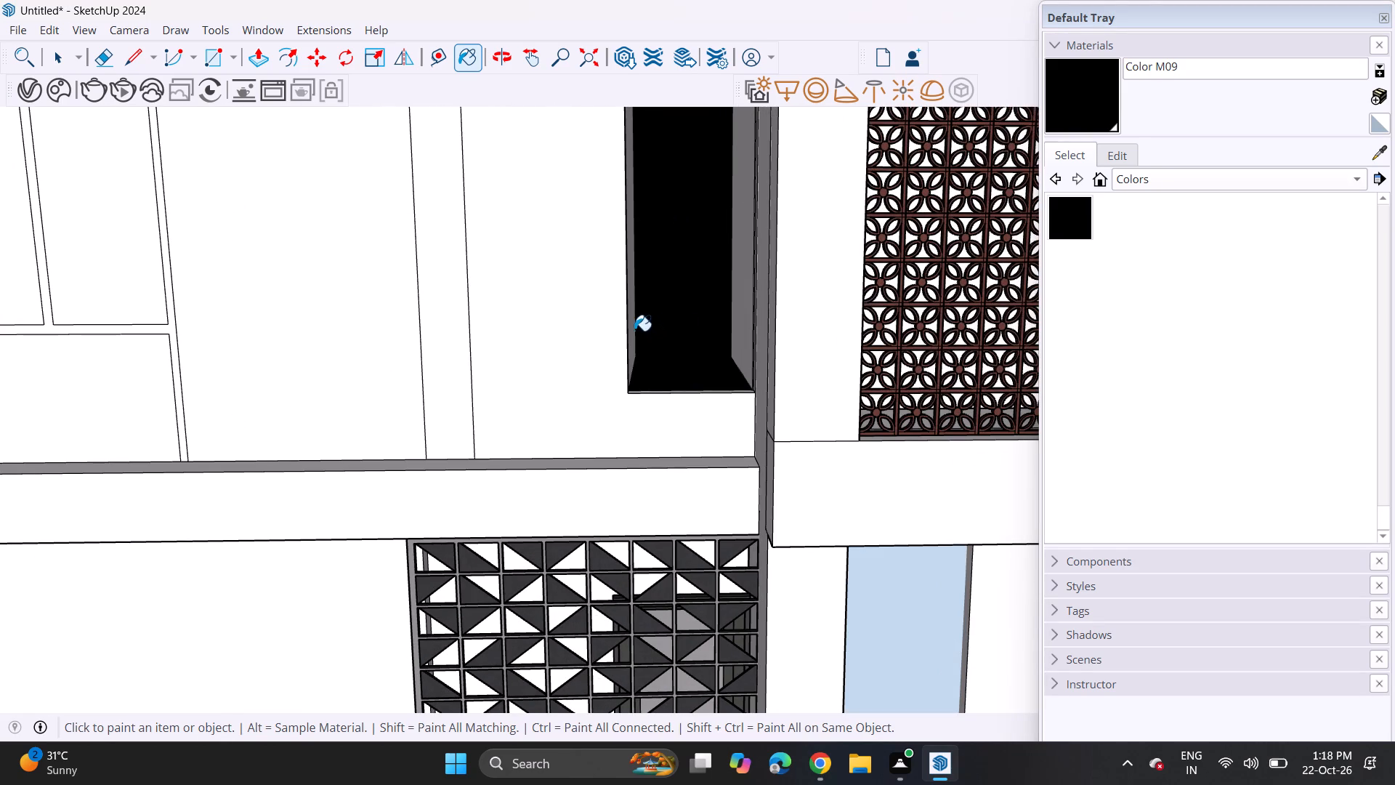
{"action": "left_click", "coordinate": [624, 321]}
{"action": "left_click", "coordinate": [633, 325]}
{"action": "left_click", "coordinate": [734, 285]}
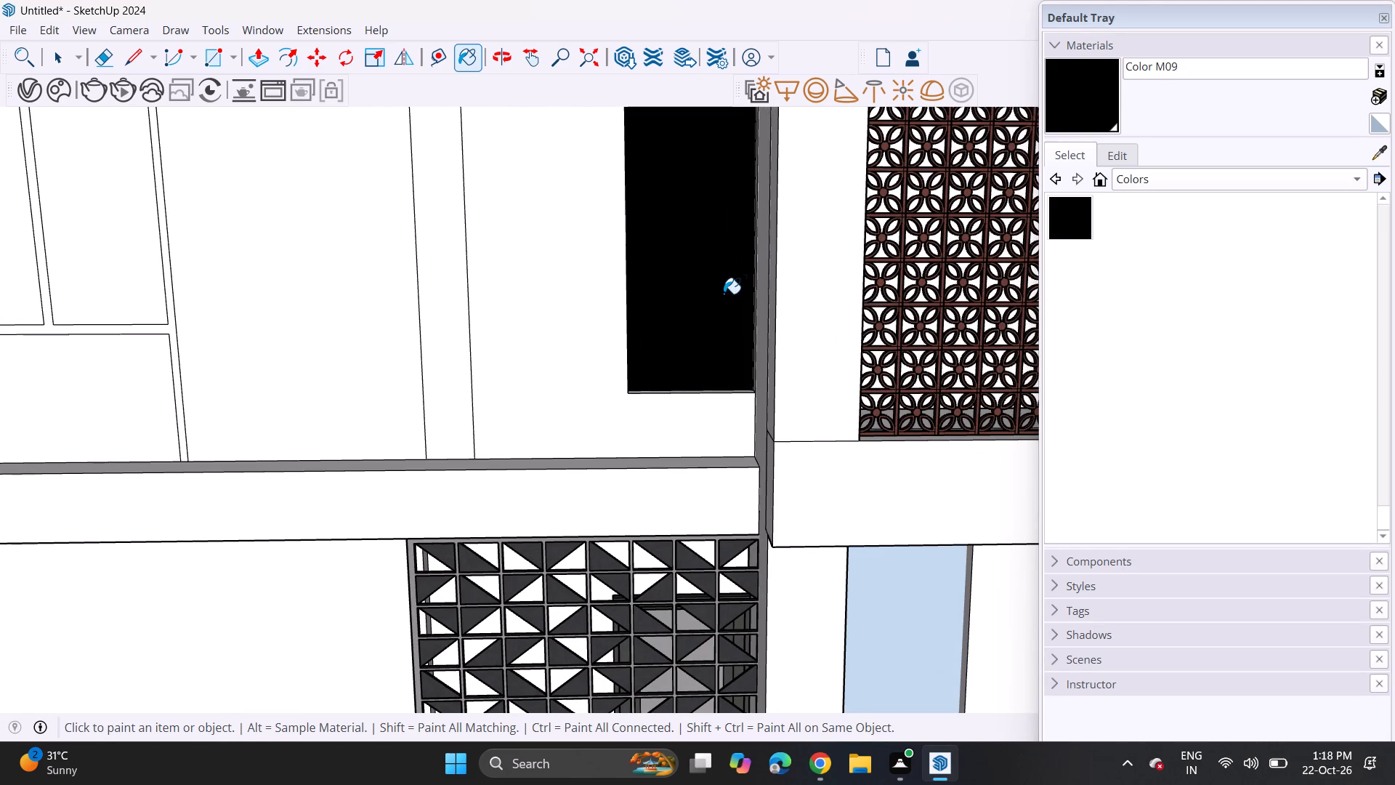
Paint the remaining faces at the top of the tall opening, beneath the small canopy, with black Color M09.
{"action": "scroll", "coordinate": [715, 299], "scroll_direction": "down", "scroll_amount": 8}
{"action": "middle_click_drag", "start_coordinate": [691, 242], "coordinate": [691, 177]}
{"action": "scroll", "coordinate": [705, 167], "scroll_direction": "up", "scroll_amount": 5}
{"action": "left_click", "coordinate": [692, 182]}
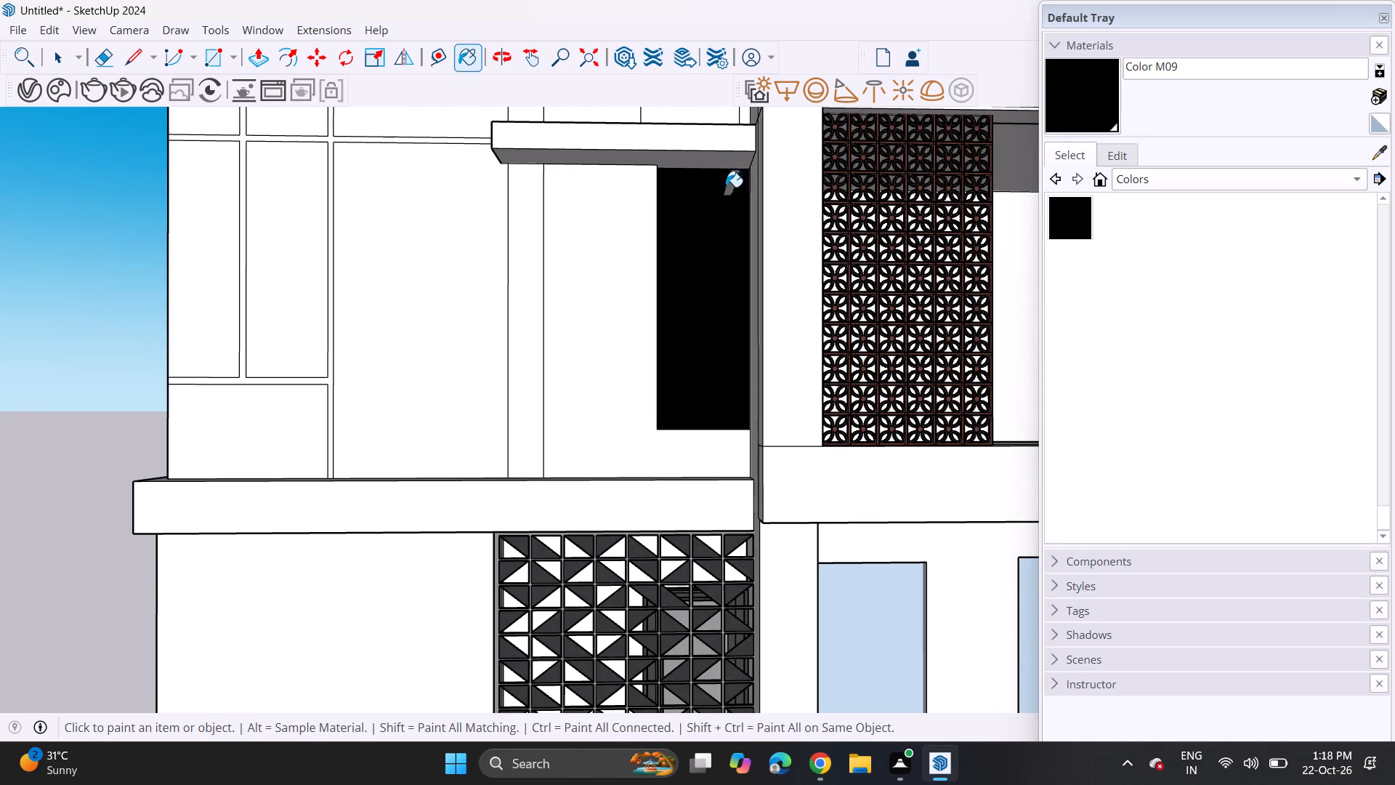
{"action": "left_click", "coordinate": [731, 187]}
{"action": "left_click", "coordinate": [729, 182]}
{"action": "scroll", "coordinate": [637, 267], "scroll_direction": "down", "scroll_amount": 7}
{"action": "middle_click_drag", "start_coordinate": [582, 299], "coordinate": [602, 331]}
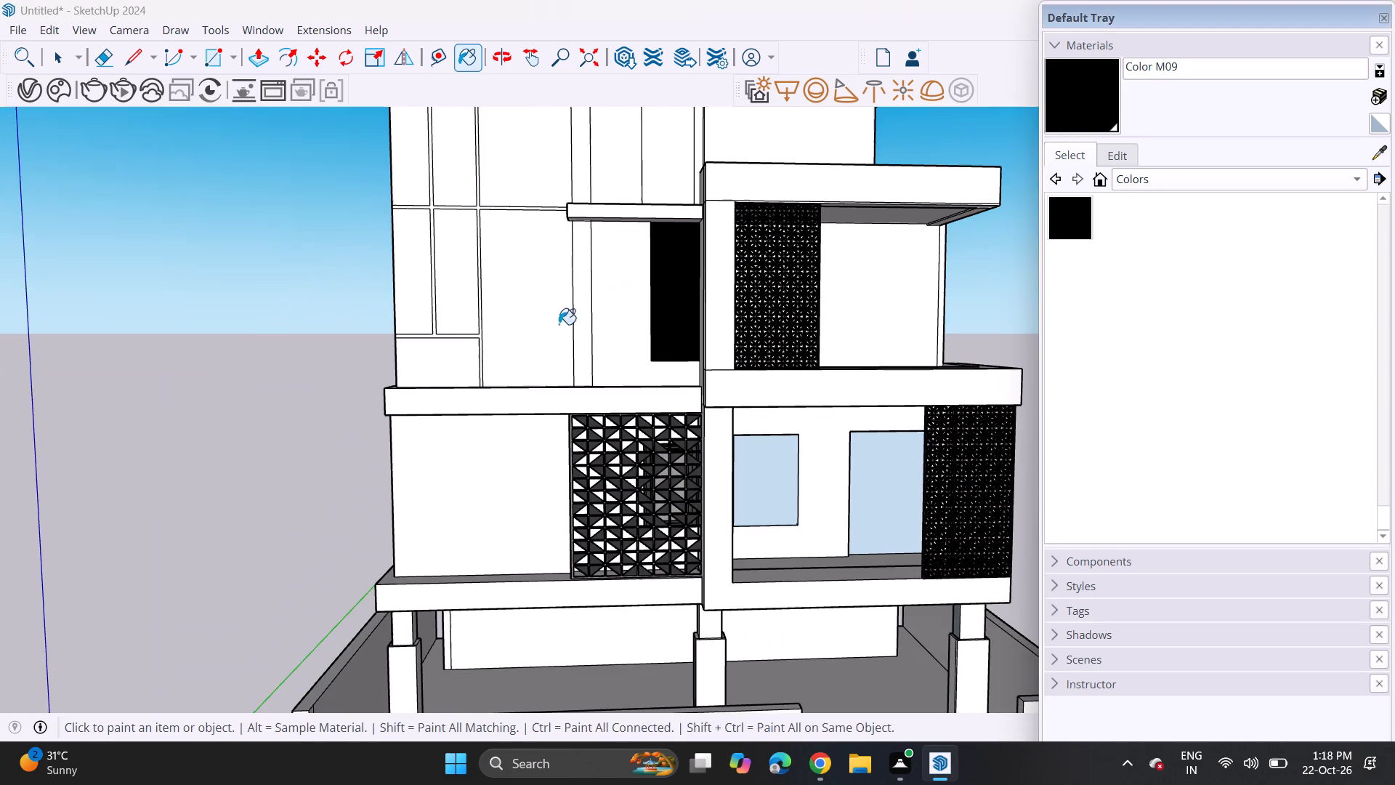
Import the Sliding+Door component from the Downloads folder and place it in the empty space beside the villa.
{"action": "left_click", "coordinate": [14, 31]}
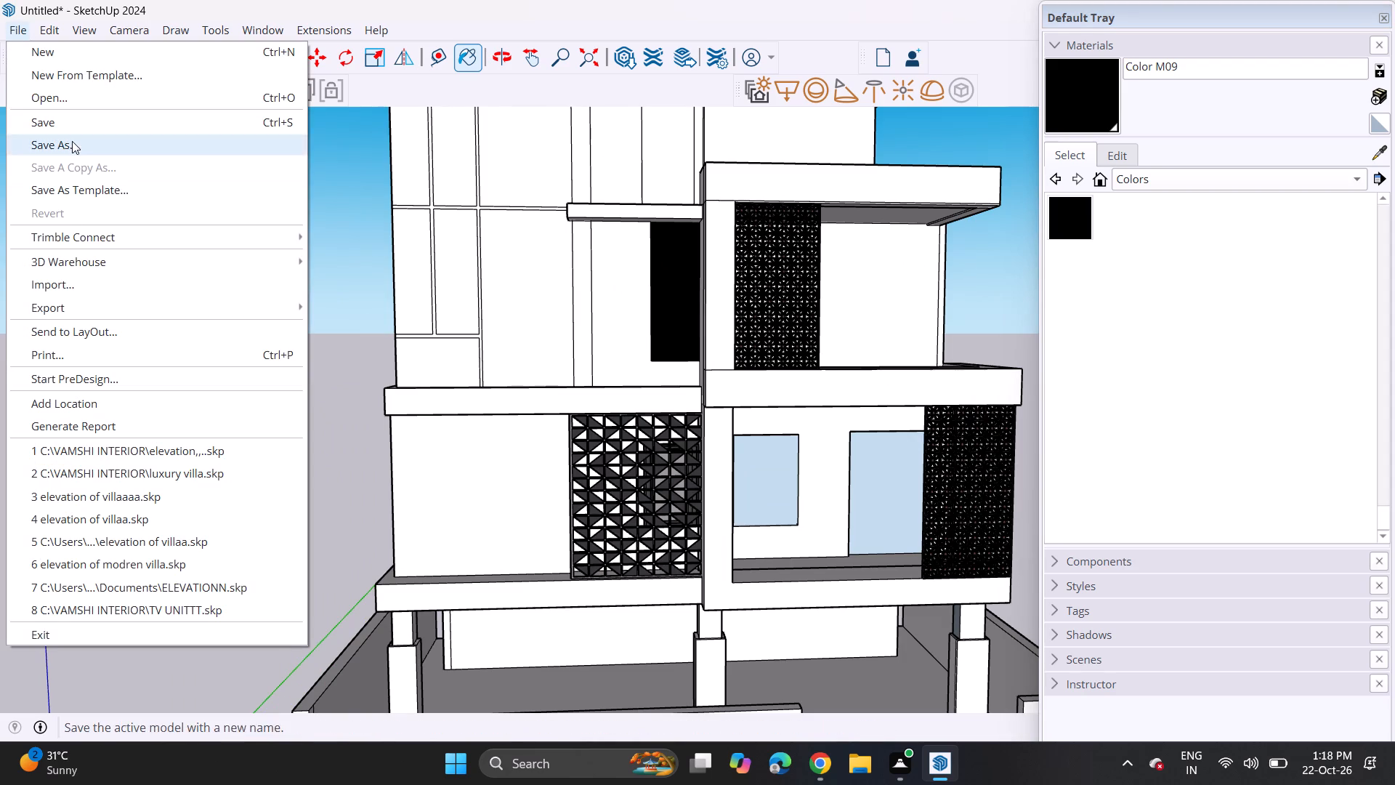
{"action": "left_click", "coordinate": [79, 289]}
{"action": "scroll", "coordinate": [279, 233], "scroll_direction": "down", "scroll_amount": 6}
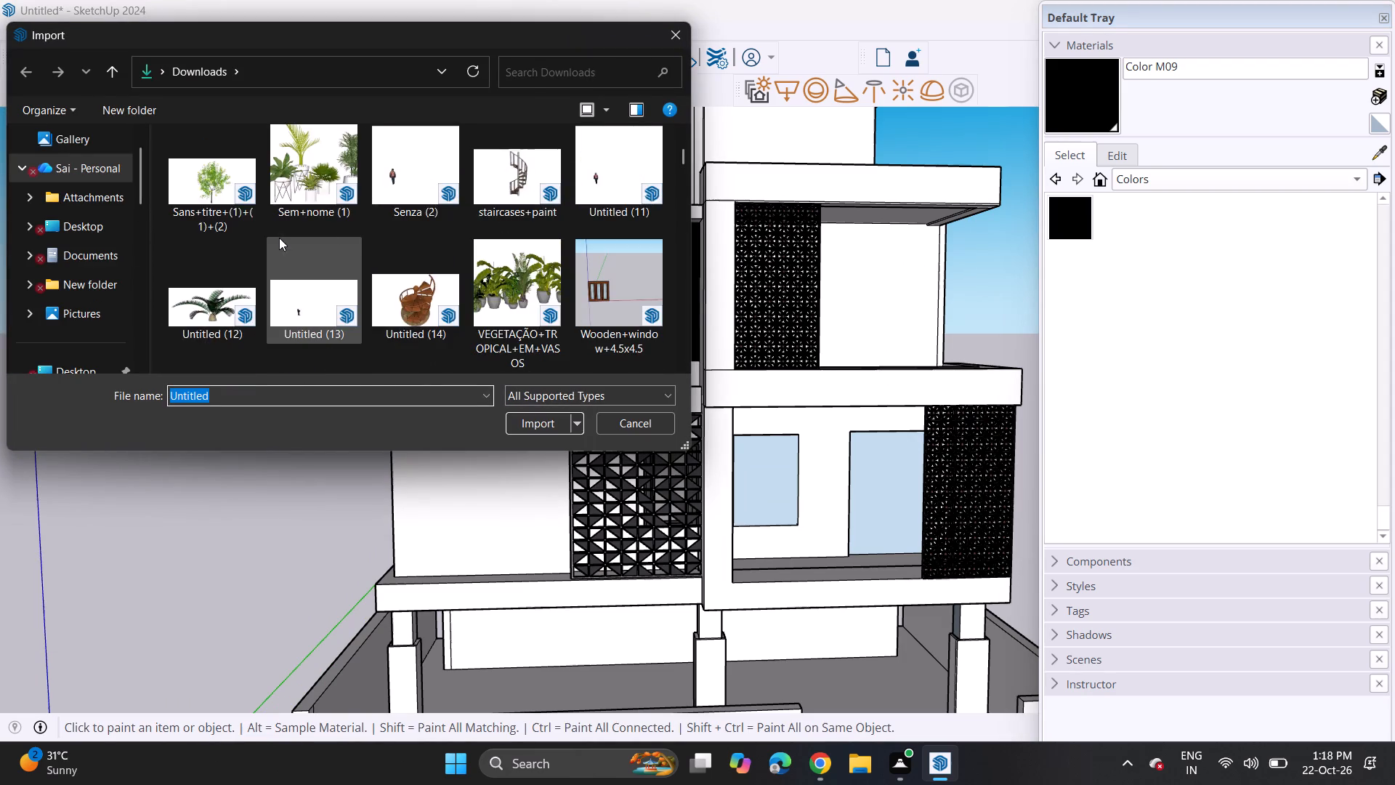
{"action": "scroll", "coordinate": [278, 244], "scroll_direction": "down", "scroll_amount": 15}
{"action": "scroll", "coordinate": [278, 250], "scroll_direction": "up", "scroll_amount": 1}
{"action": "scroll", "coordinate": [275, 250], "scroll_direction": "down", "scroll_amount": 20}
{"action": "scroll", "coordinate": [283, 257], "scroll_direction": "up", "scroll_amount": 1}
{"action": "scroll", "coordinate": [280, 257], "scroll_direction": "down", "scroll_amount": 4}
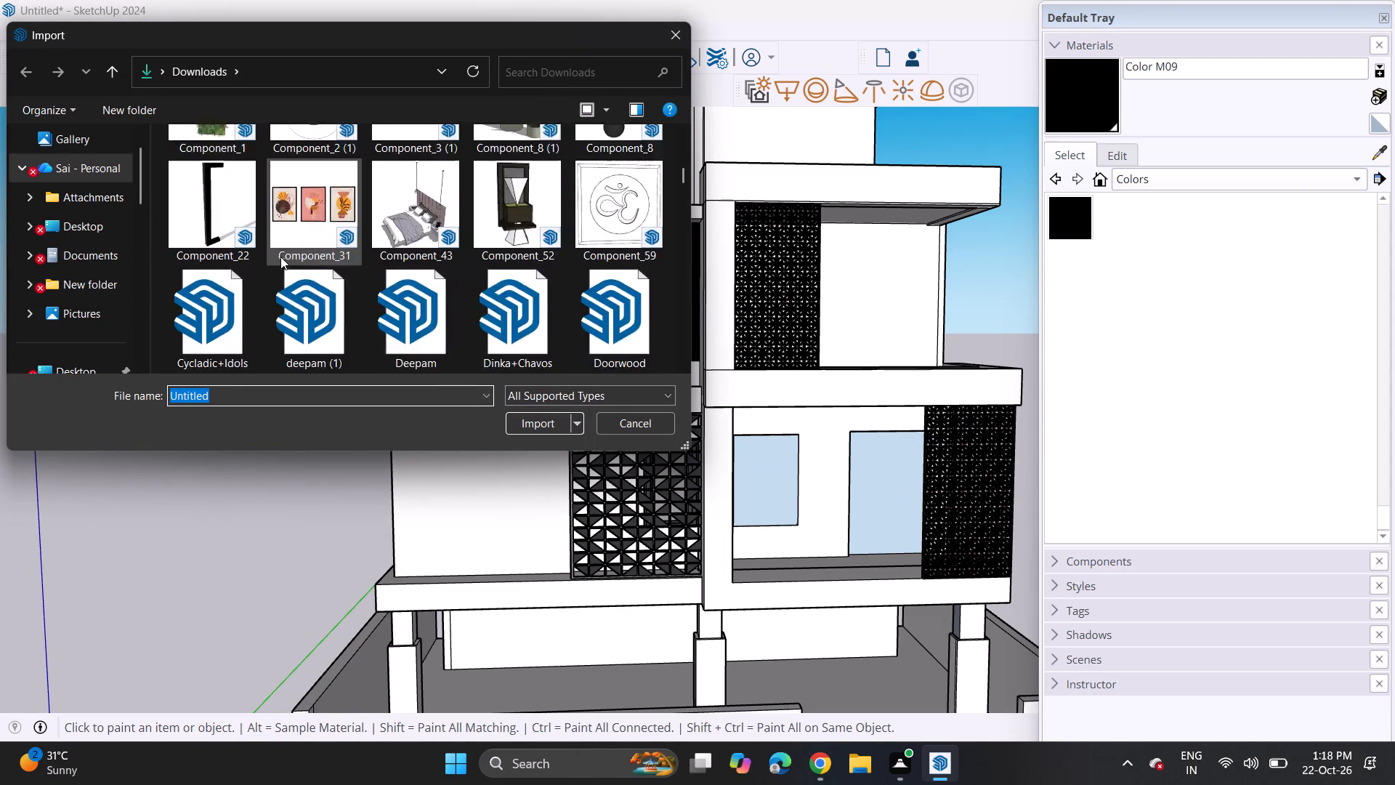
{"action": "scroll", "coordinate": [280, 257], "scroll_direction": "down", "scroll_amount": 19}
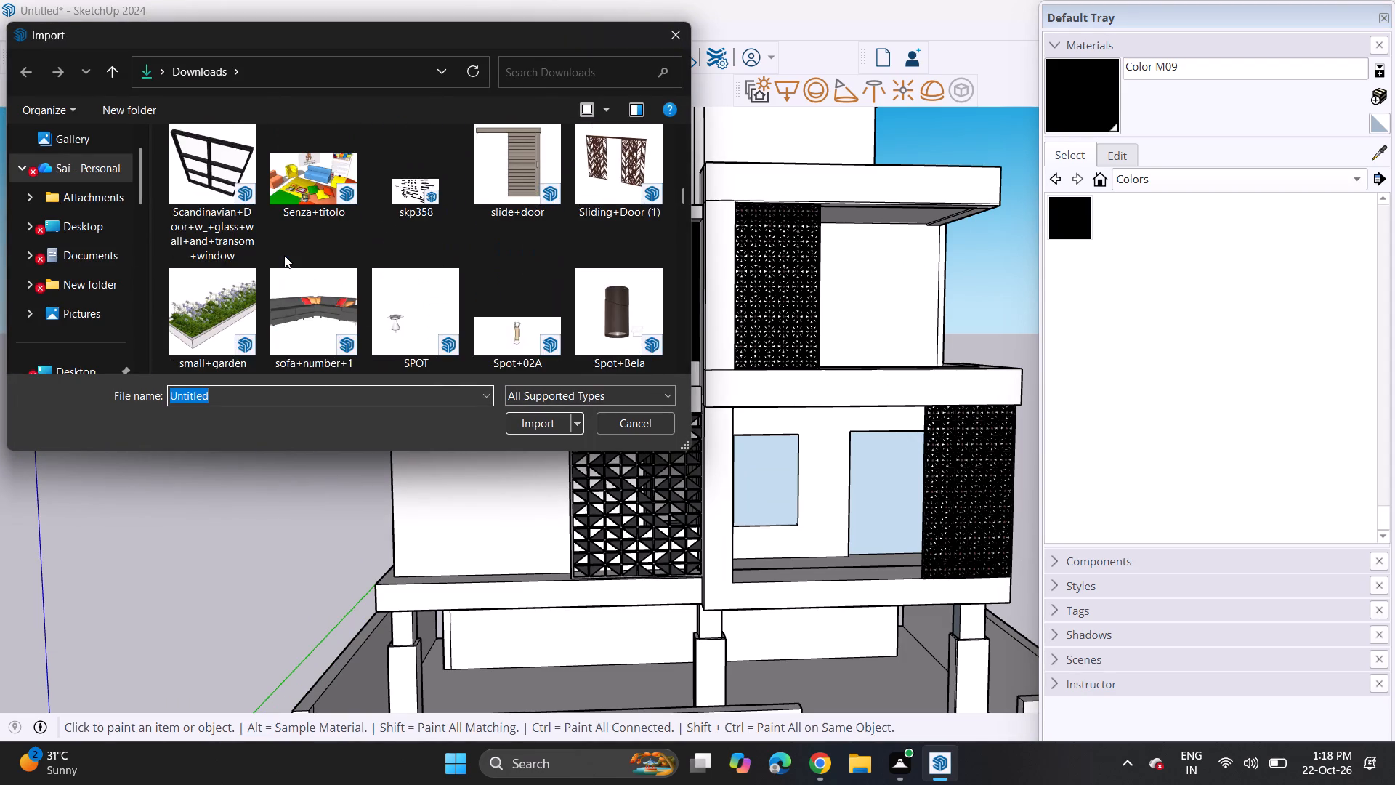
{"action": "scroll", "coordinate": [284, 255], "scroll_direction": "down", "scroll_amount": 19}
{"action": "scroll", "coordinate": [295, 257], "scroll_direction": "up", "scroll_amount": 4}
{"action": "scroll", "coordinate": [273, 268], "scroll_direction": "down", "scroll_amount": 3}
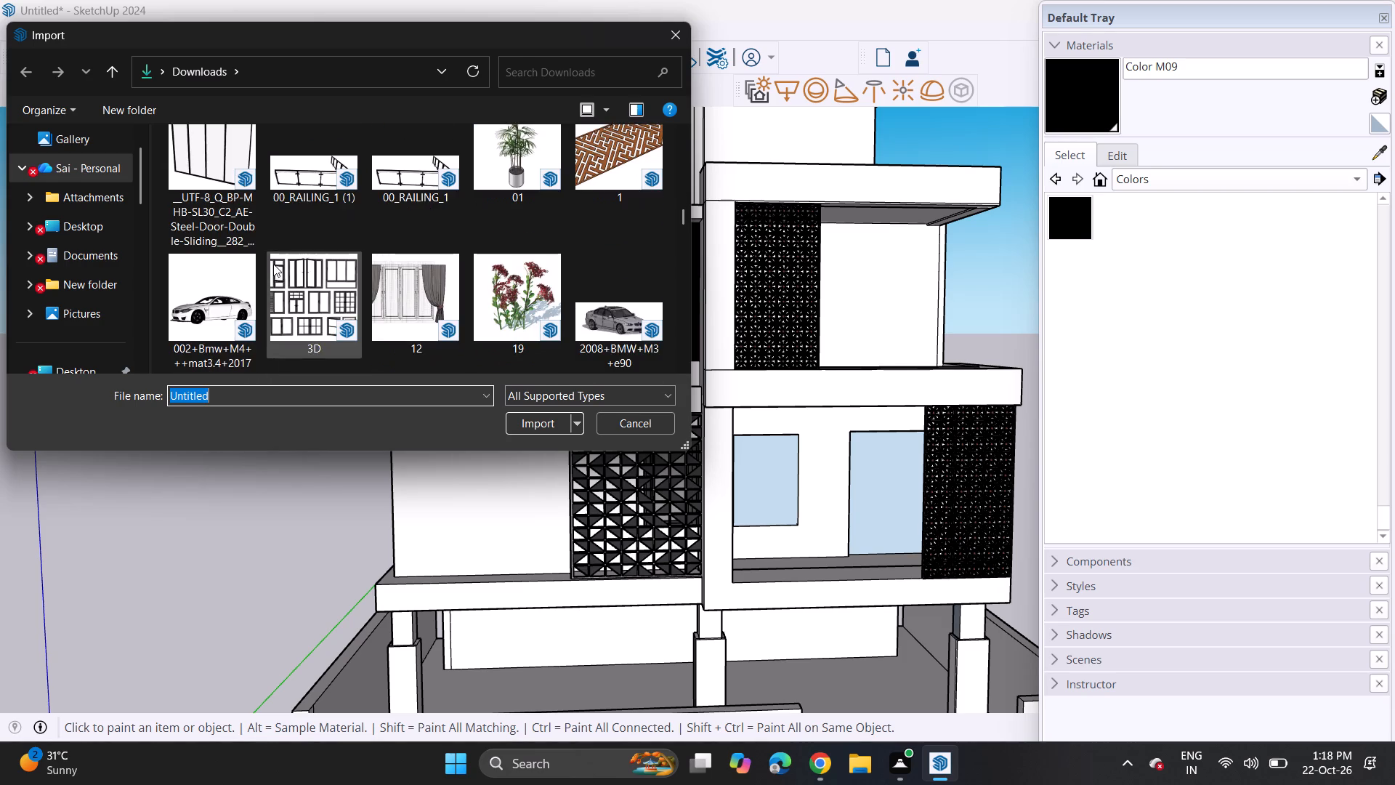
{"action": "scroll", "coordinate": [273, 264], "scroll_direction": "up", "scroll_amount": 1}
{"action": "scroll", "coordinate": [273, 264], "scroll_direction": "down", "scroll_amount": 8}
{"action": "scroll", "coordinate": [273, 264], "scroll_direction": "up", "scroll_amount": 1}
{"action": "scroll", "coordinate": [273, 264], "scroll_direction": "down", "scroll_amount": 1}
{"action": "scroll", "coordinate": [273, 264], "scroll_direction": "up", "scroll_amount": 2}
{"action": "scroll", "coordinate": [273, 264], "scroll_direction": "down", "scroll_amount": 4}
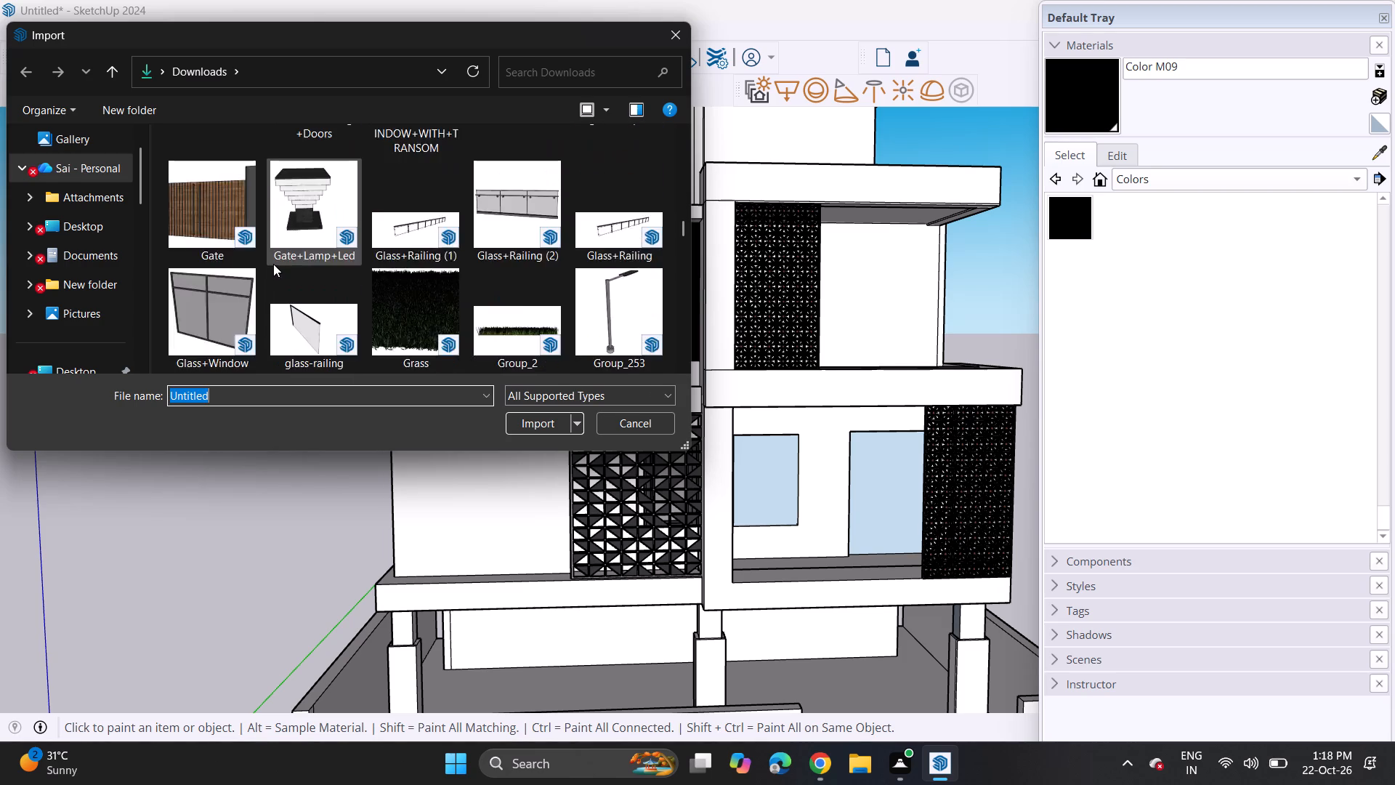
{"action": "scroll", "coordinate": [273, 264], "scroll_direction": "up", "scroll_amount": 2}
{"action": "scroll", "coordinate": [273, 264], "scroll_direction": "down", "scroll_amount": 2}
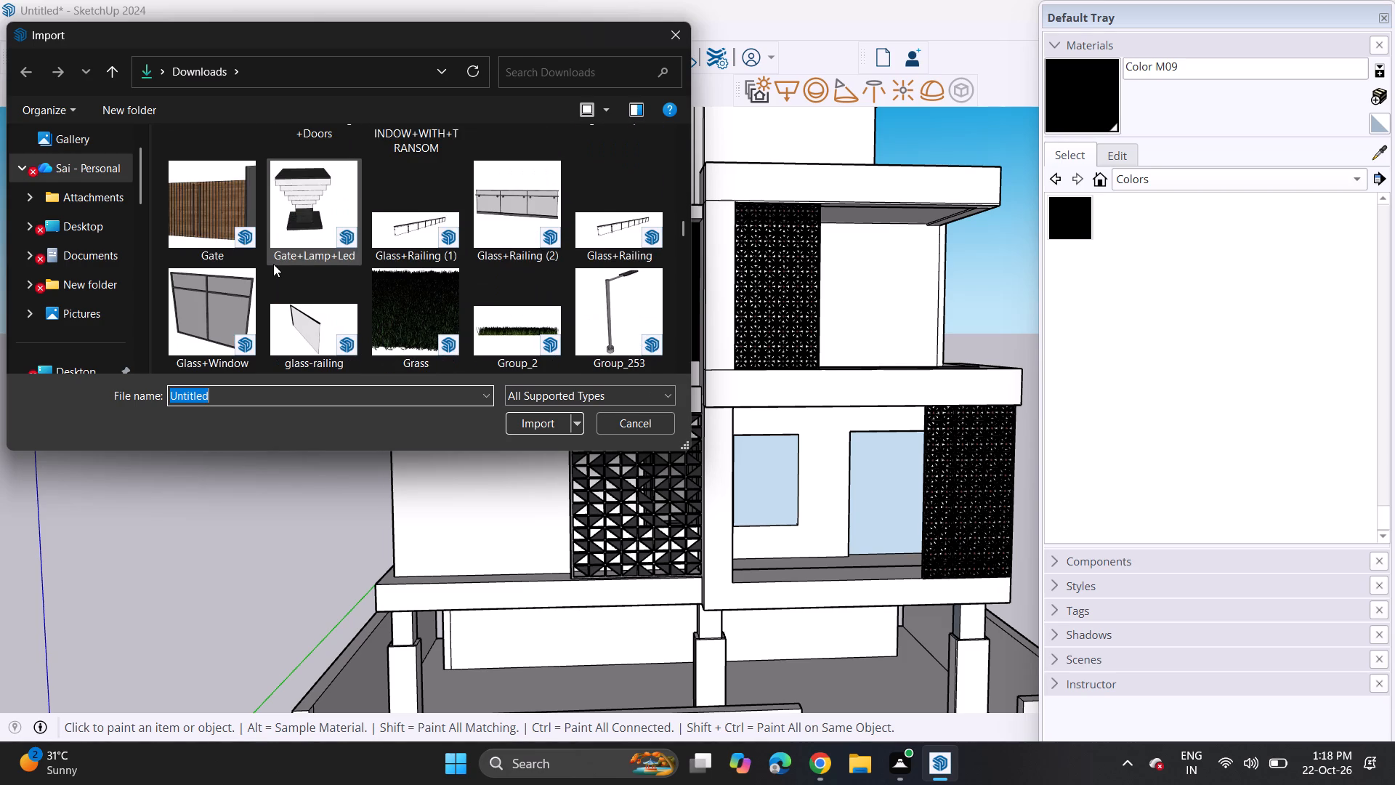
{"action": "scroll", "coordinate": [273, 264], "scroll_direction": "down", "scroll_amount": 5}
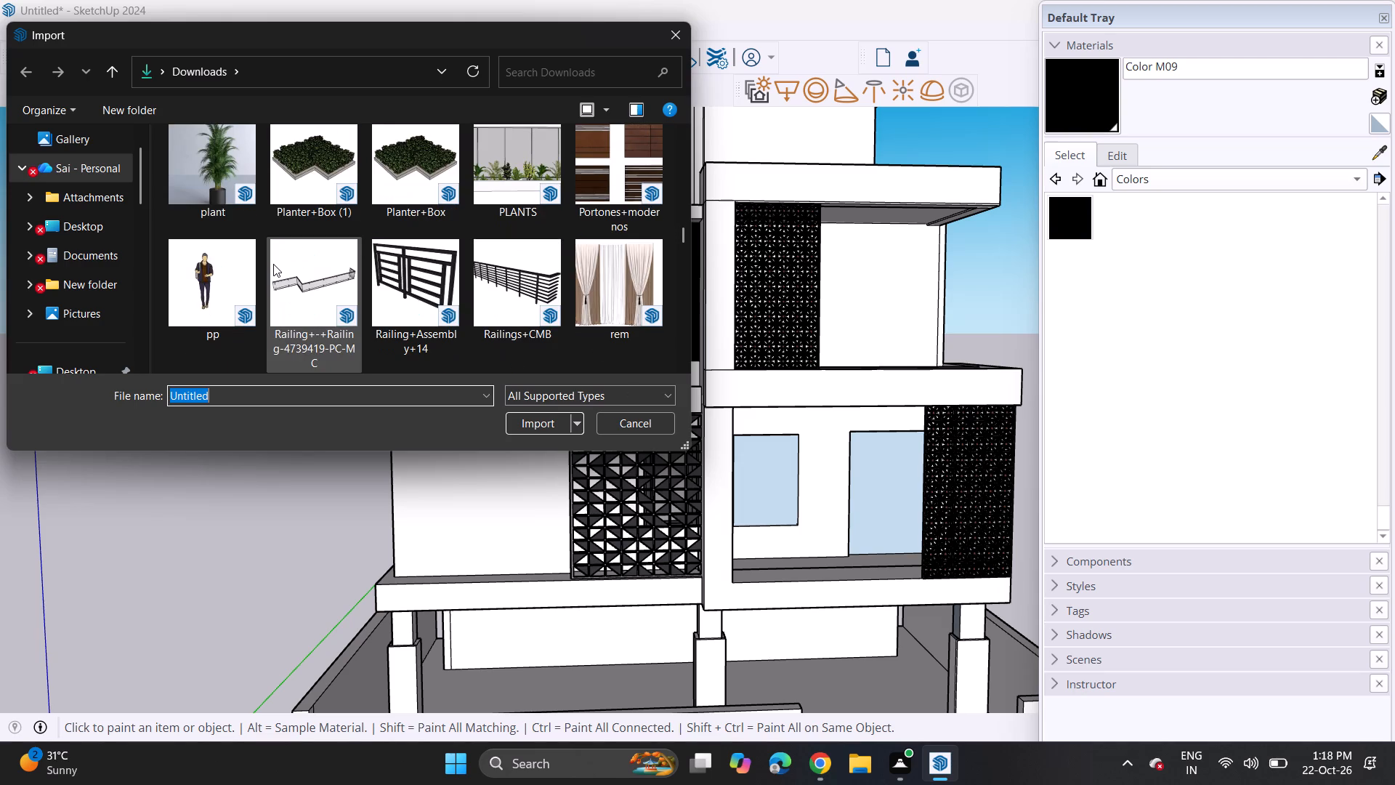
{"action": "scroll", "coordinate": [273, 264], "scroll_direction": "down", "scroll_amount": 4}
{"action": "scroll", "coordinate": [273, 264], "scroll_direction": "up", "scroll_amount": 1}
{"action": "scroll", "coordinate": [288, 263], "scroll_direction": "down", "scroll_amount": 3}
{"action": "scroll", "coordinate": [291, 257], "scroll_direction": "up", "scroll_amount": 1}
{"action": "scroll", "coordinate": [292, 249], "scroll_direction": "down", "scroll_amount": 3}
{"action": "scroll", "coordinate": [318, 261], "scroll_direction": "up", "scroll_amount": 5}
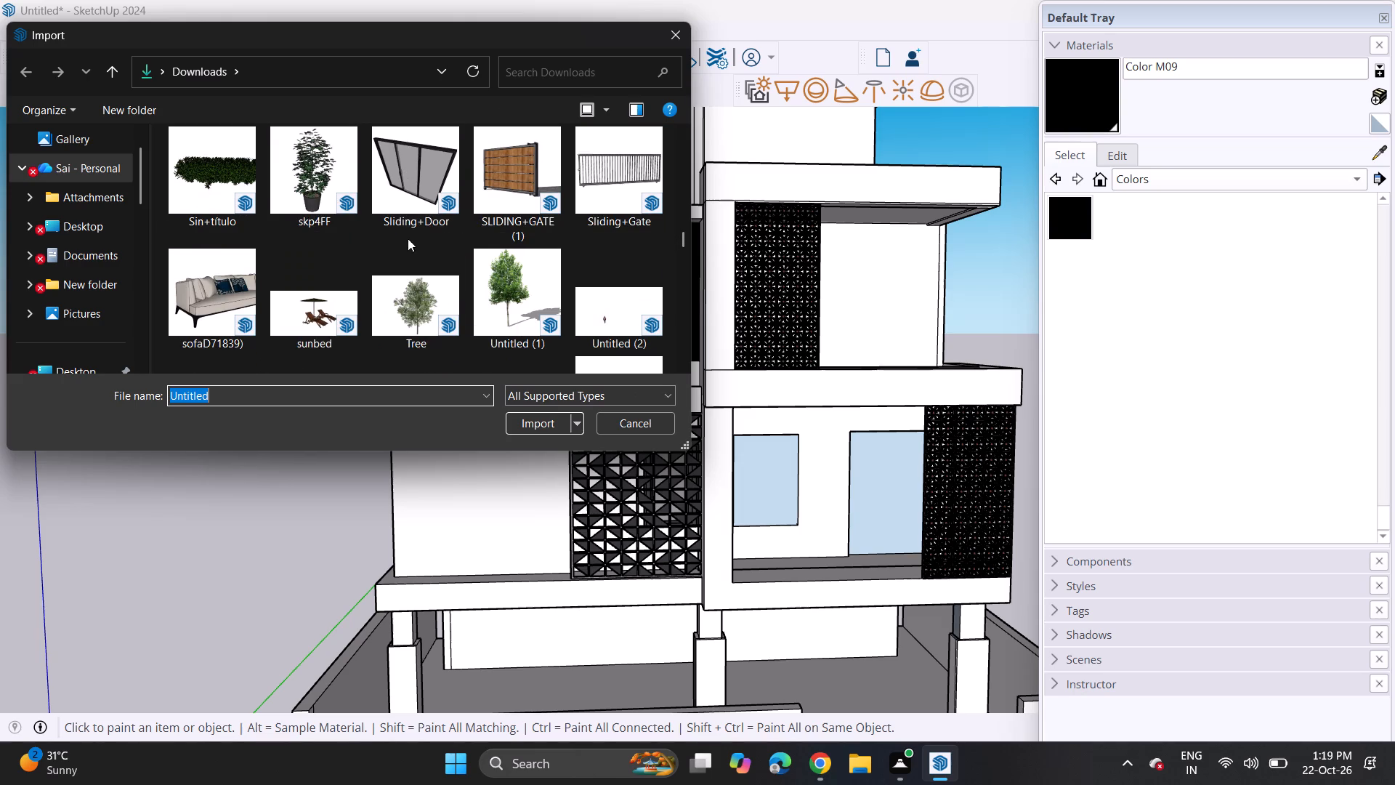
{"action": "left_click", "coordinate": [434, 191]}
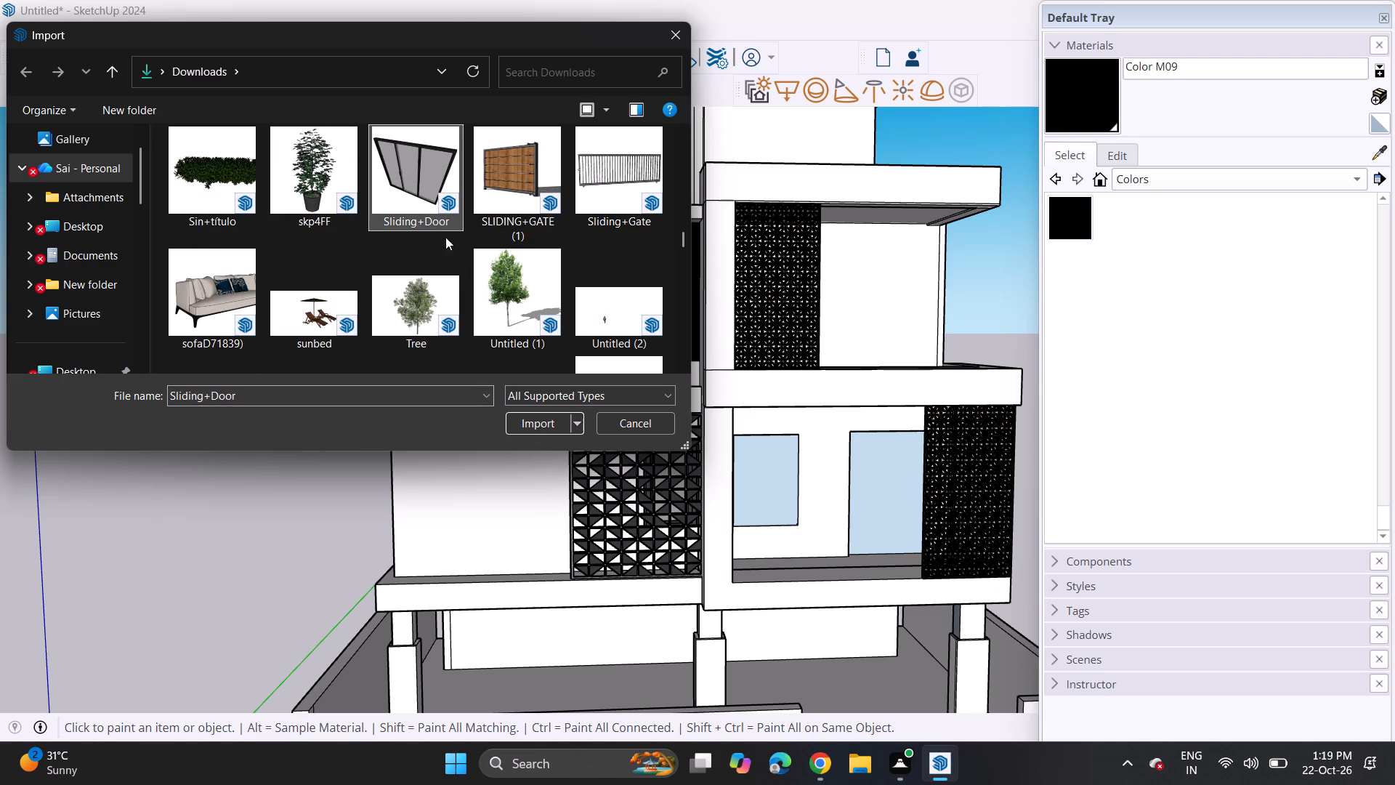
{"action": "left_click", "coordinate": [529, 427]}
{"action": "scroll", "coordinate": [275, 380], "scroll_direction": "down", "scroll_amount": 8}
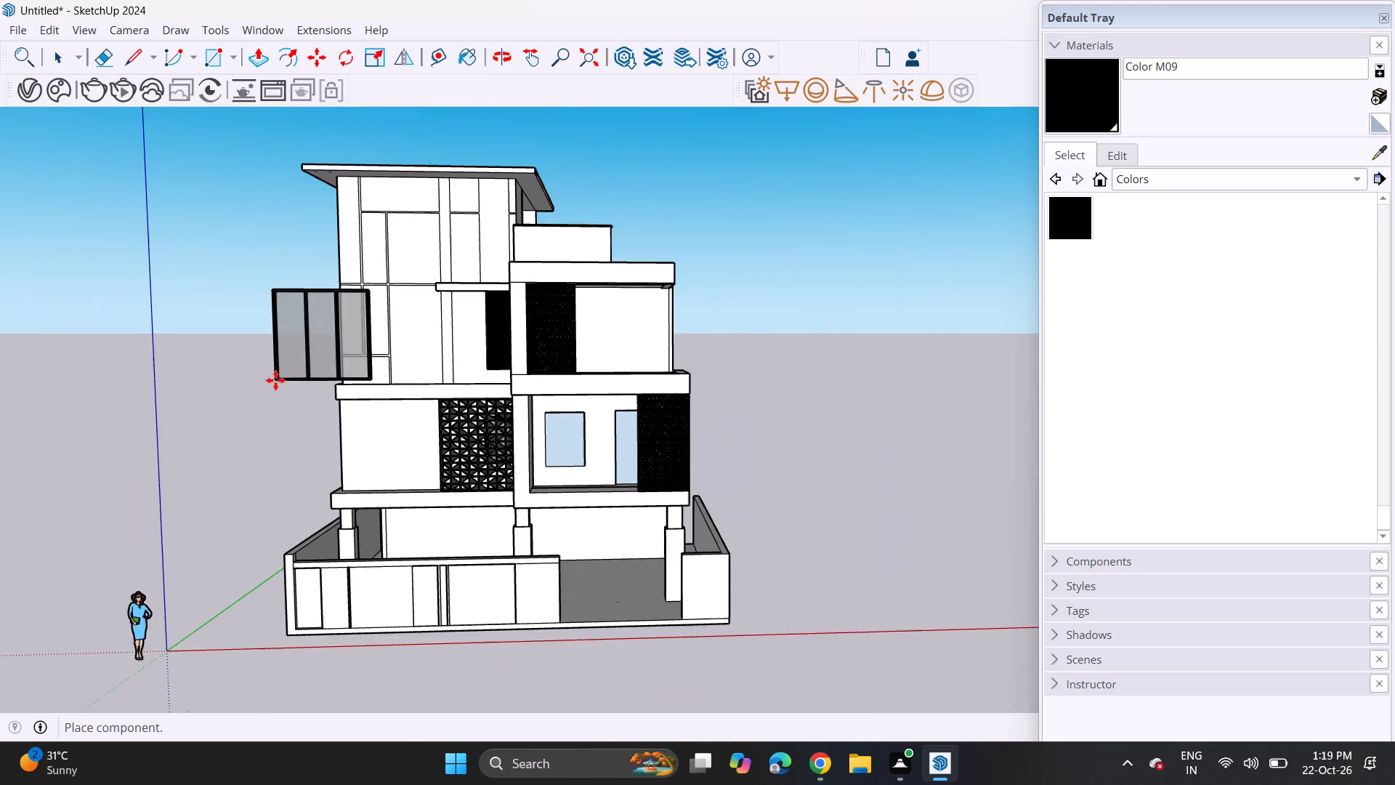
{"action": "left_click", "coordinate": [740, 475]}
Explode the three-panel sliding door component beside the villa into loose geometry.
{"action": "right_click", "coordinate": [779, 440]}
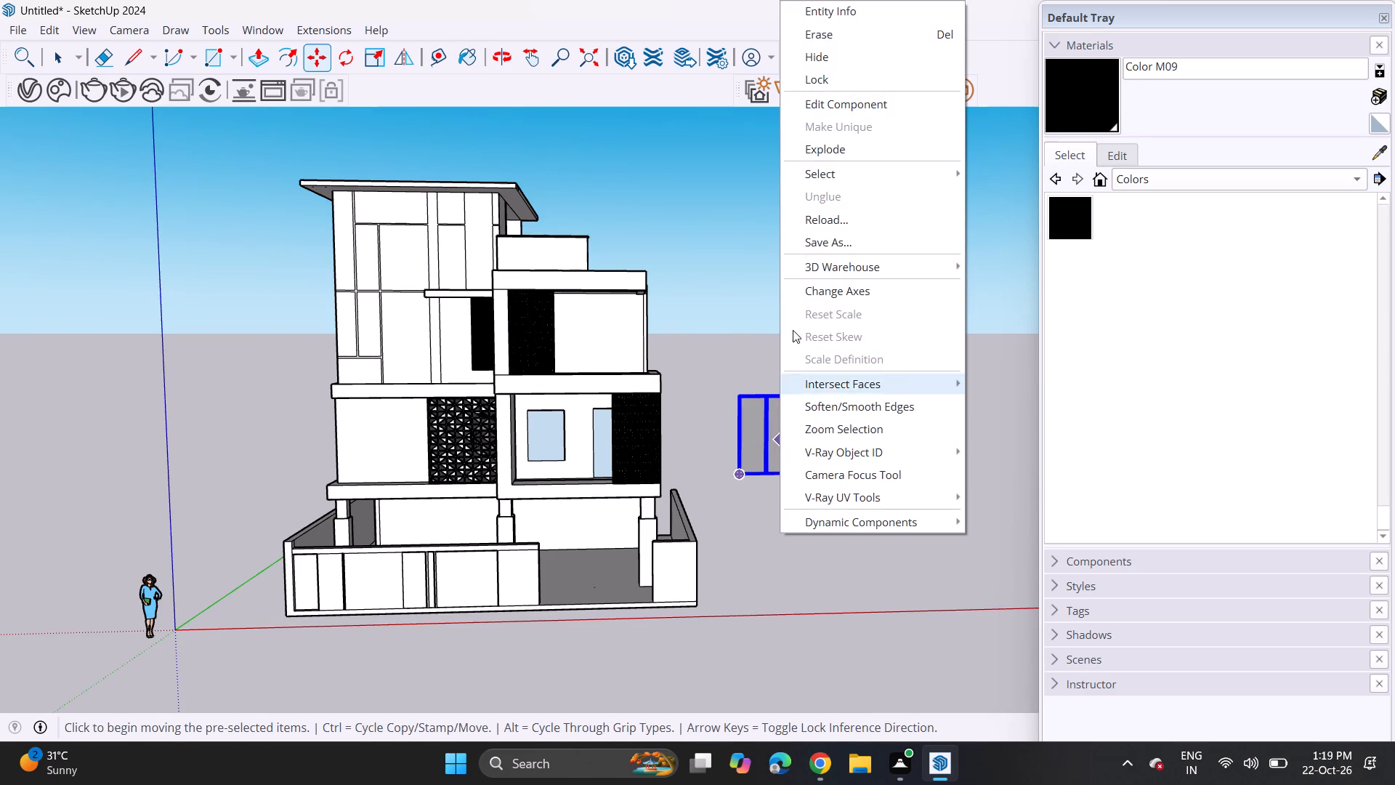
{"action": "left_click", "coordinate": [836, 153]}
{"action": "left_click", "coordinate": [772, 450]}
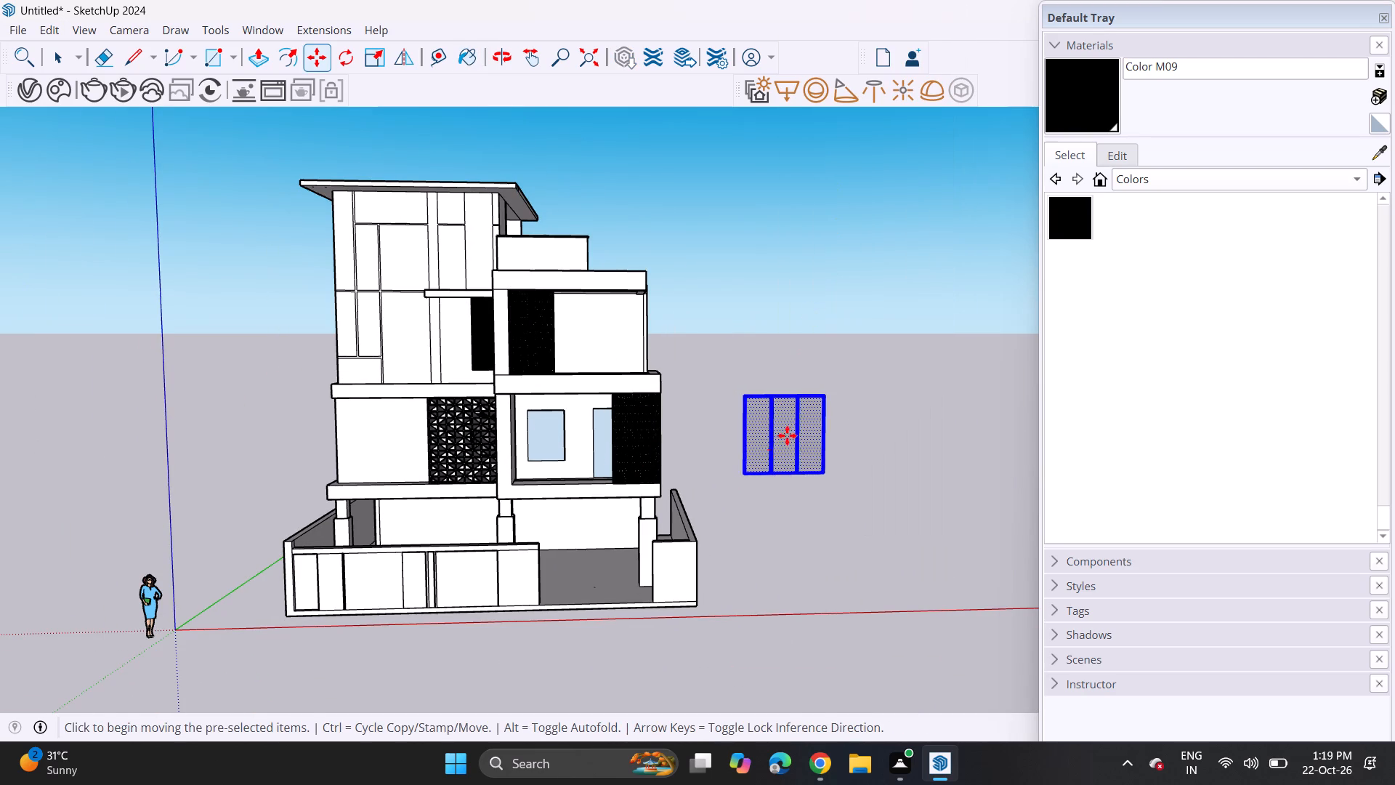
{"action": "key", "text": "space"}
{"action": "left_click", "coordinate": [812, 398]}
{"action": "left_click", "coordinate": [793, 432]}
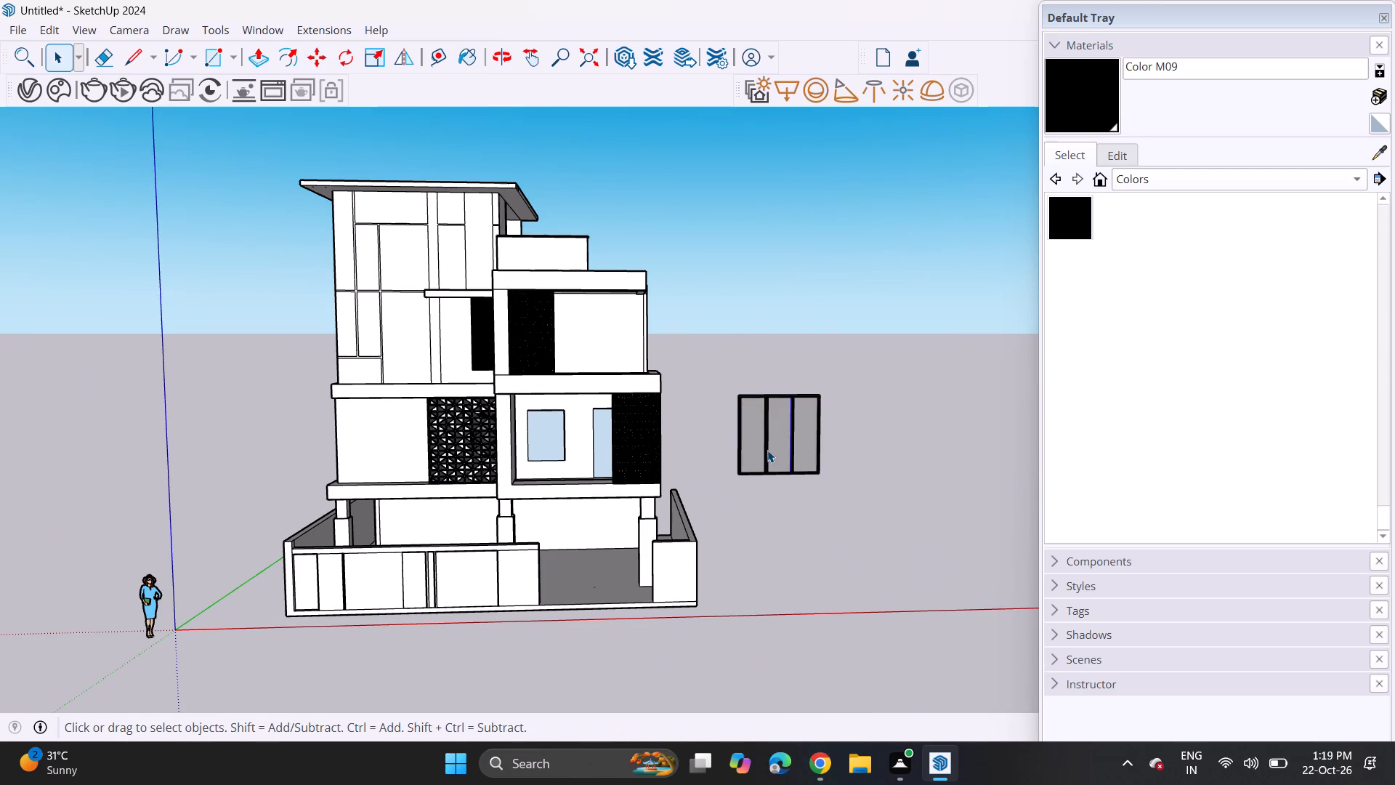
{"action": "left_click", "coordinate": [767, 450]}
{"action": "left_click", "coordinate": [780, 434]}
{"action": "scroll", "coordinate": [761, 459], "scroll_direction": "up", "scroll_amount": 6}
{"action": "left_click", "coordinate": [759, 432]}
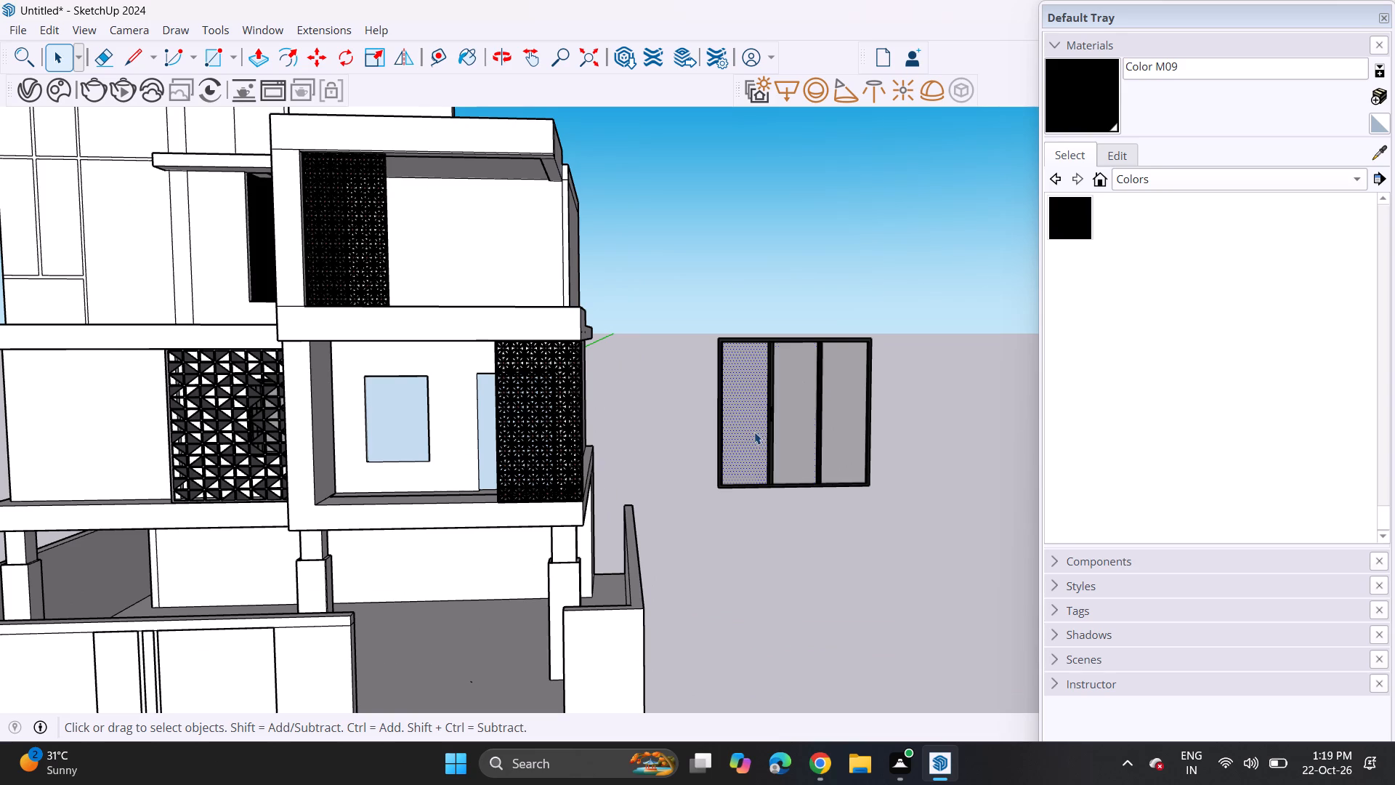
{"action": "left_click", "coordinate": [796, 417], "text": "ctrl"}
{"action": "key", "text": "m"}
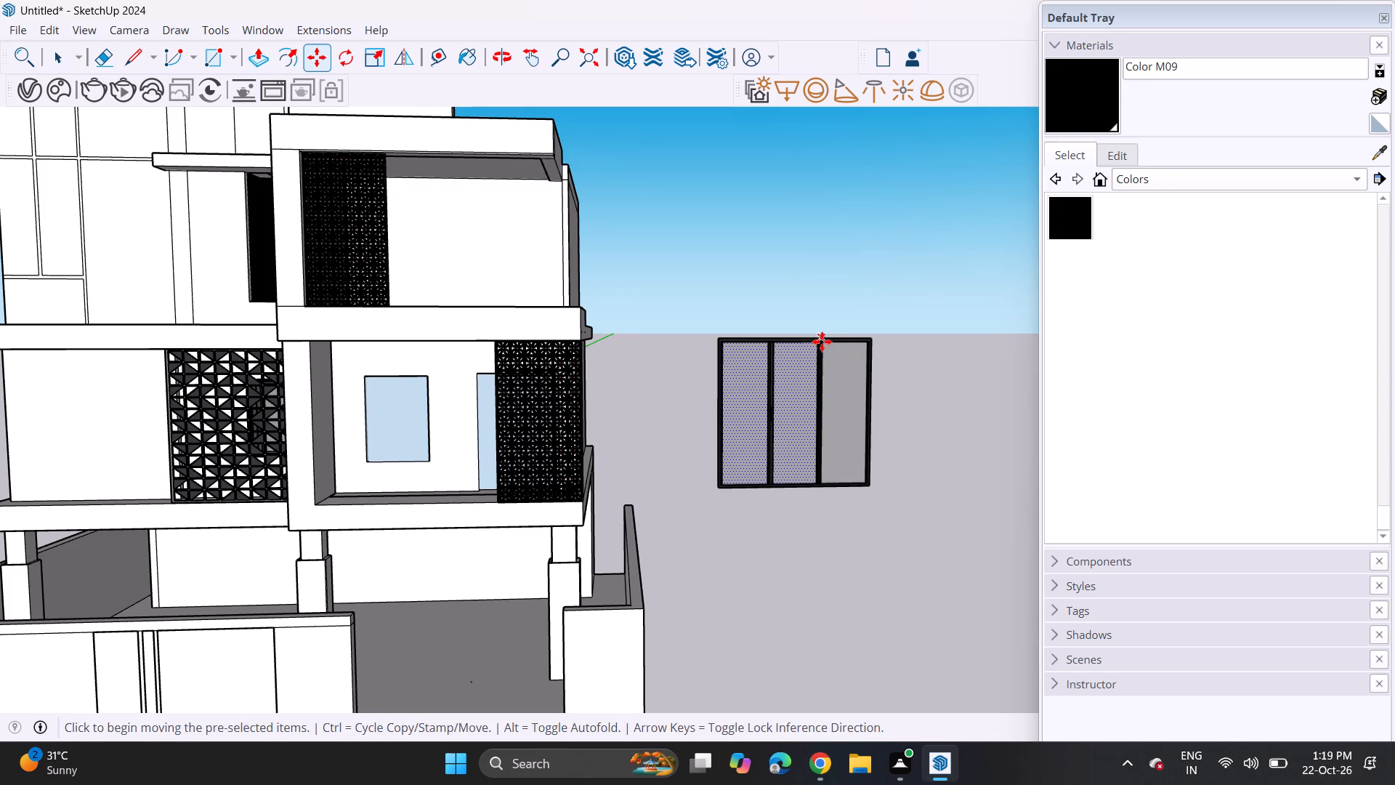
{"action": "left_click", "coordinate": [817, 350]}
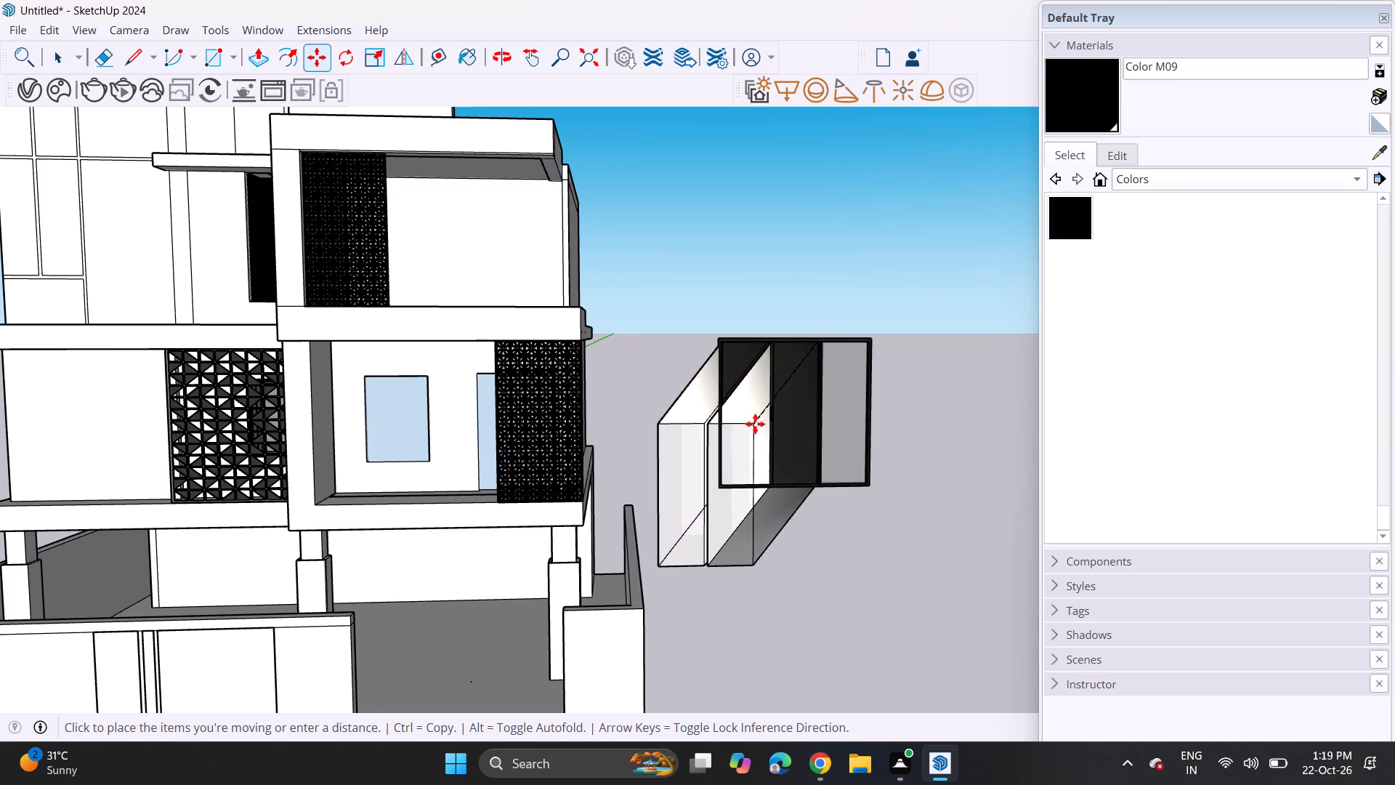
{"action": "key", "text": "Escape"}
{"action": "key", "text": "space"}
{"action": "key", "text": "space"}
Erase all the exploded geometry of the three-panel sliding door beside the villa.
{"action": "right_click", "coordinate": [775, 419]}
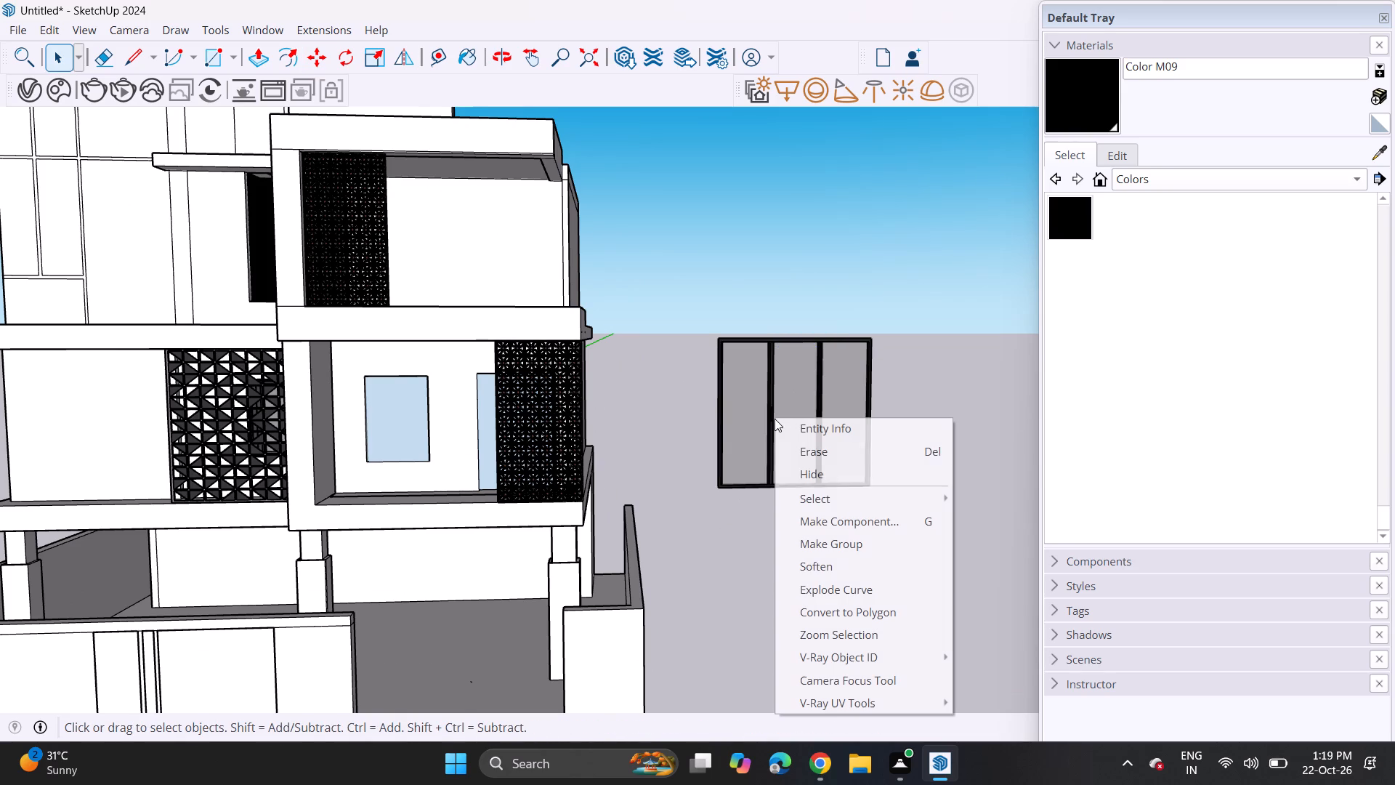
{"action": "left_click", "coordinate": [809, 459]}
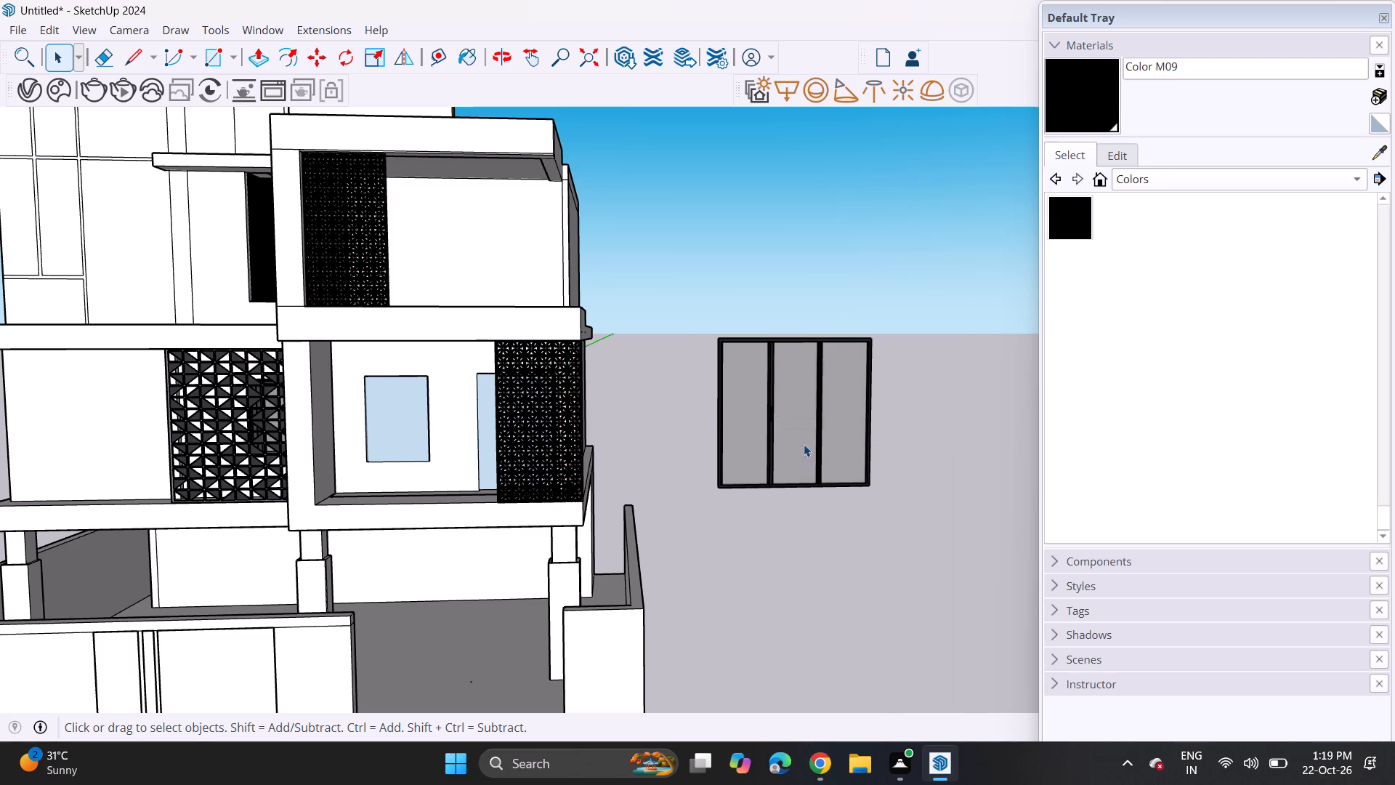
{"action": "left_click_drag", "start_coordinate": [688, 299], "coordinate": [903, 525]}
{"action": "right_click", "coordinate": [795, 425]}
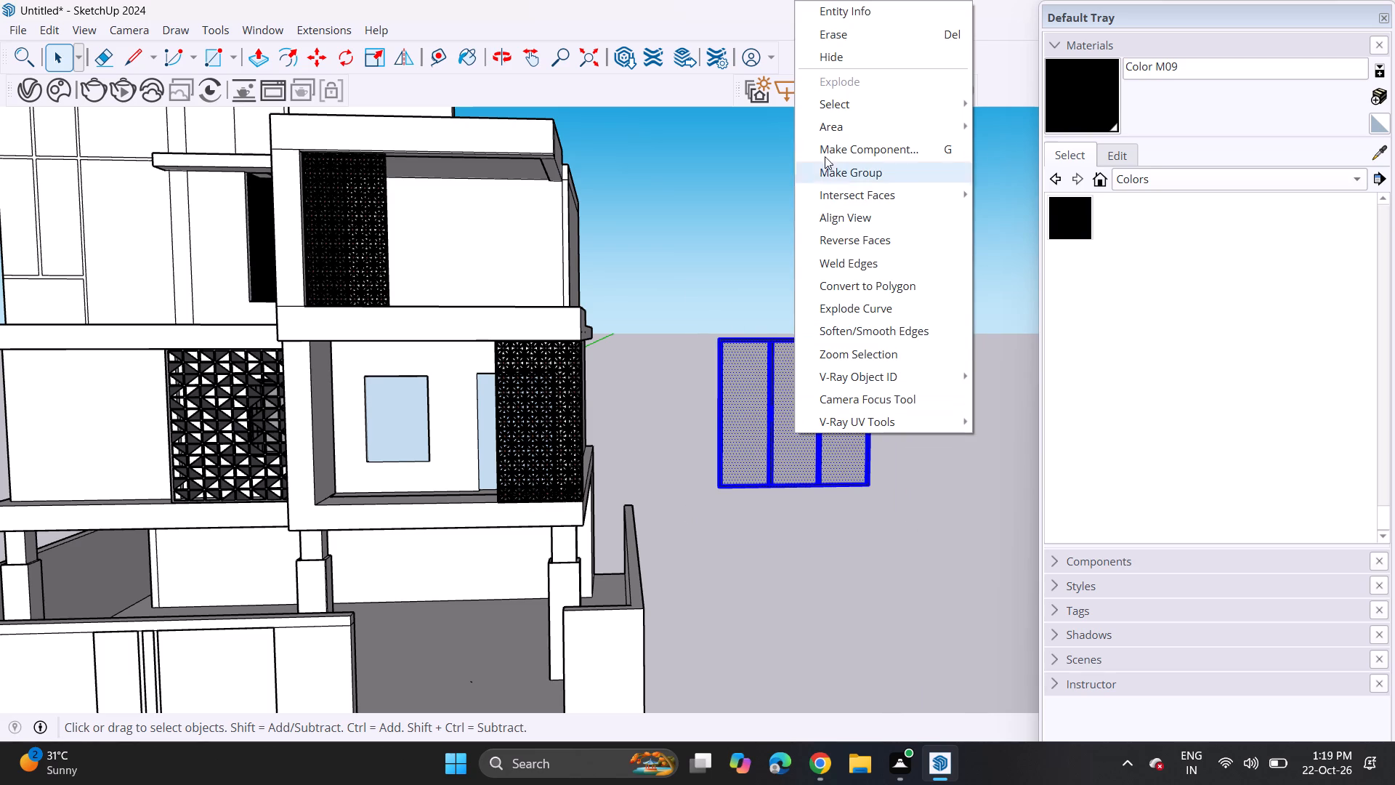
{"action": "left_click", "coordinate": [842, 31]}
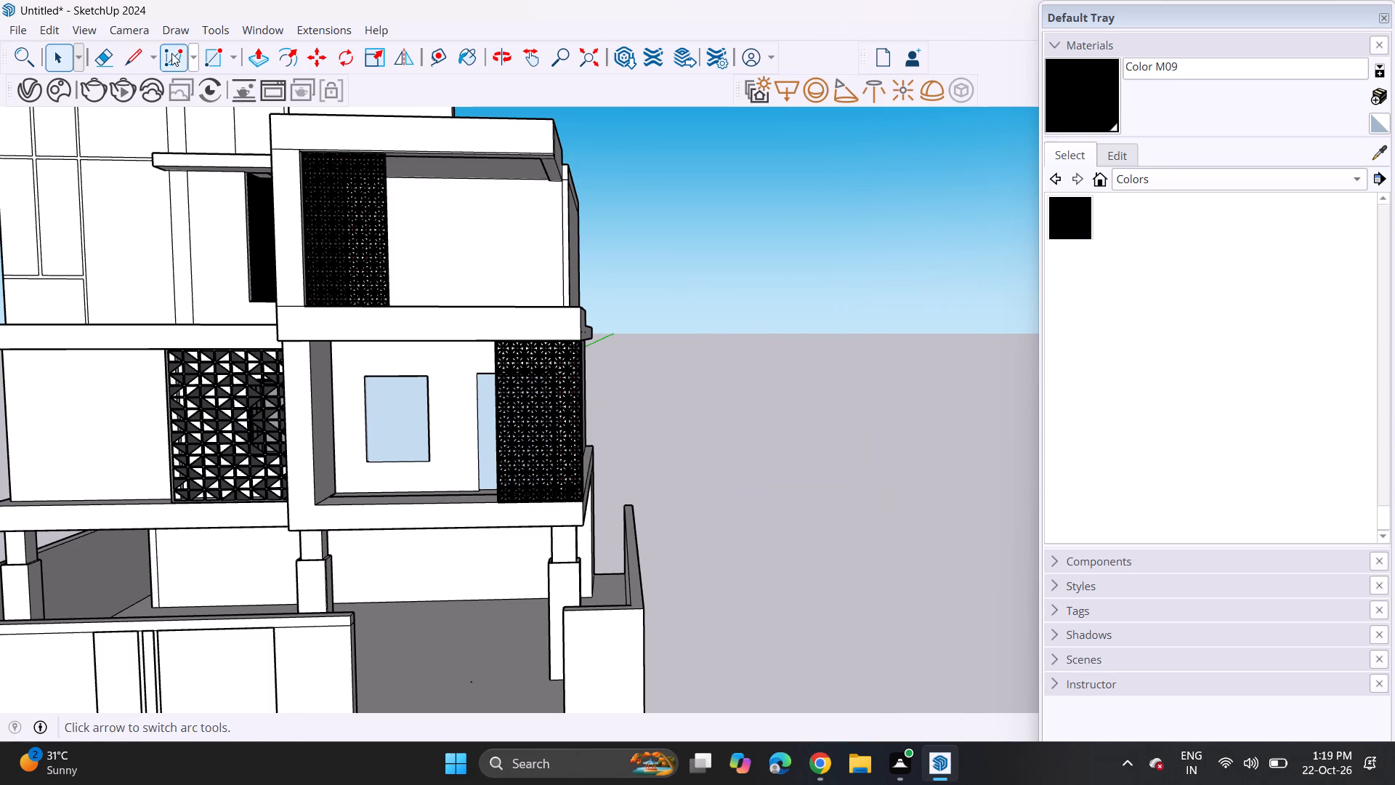
Import the PENTEK Slimmest Steel Sliding Door component from the Downloads folder.
{"action": "left_click", "coordinate": [7, 28]}
{"action": "left_click", "coordinate": [63, 282]}
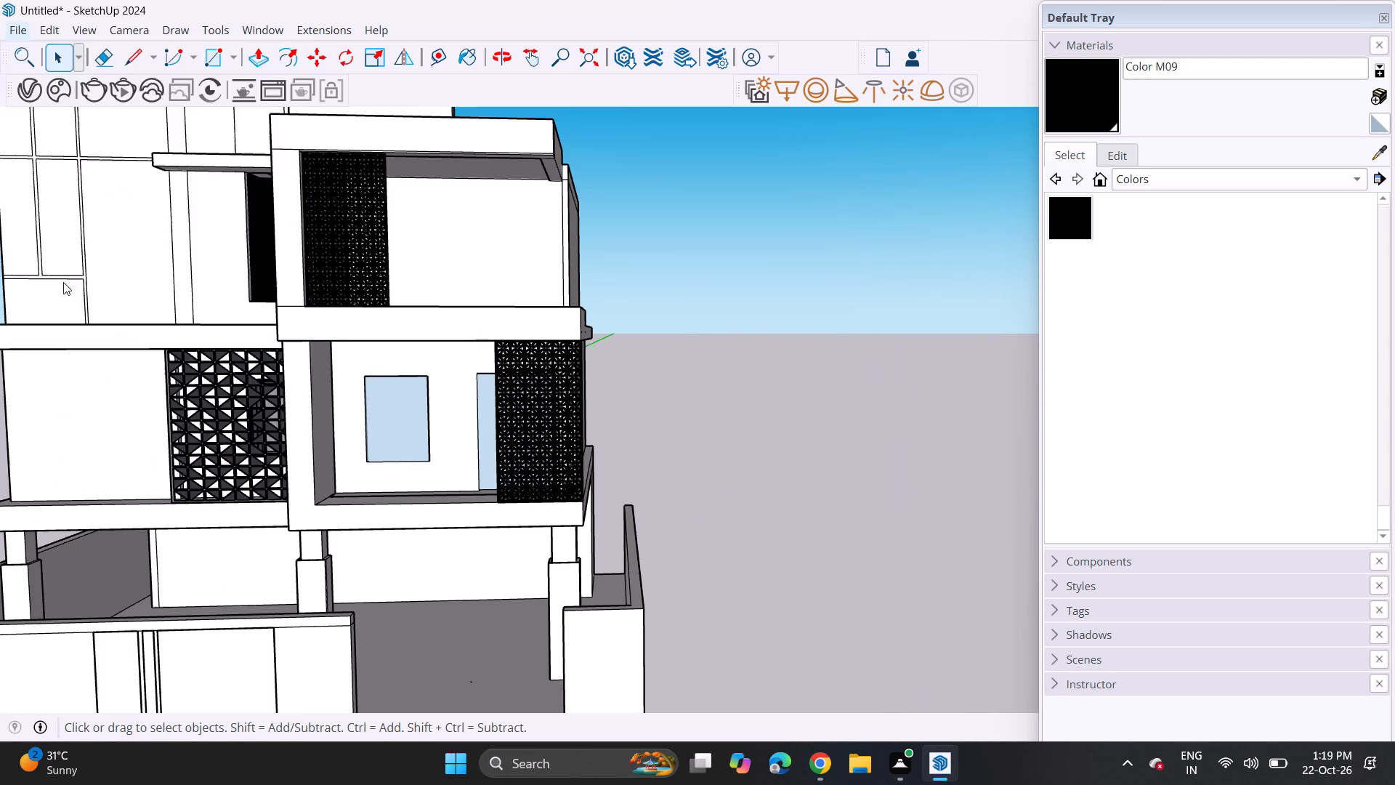
{"action": "scroll", "coordinate": [288, 325], "scroll_direction": "down", "scroll_amount": 5}
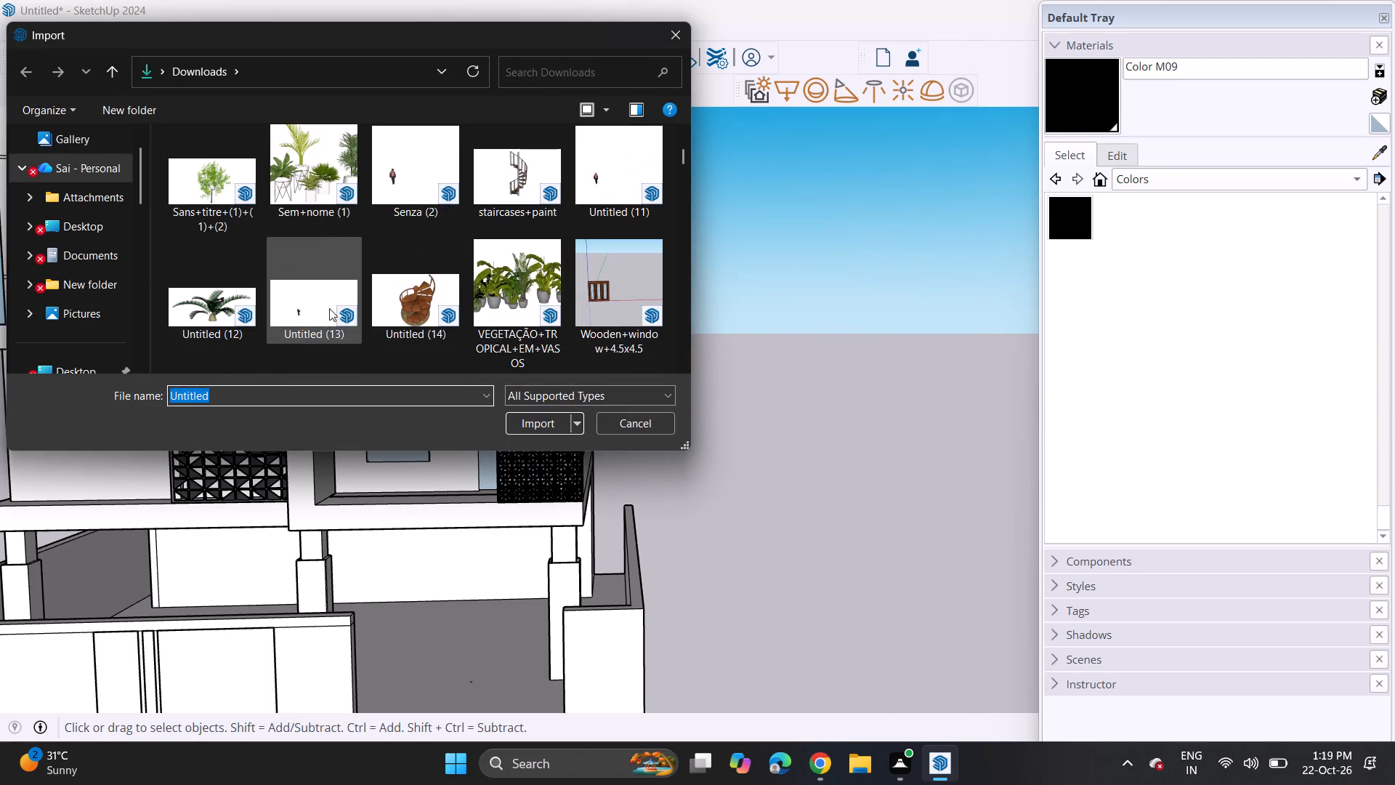
{"action": "scroll", "coordinate": [329, 307], "scroll_direction": "down", "scroll_amount": 4}
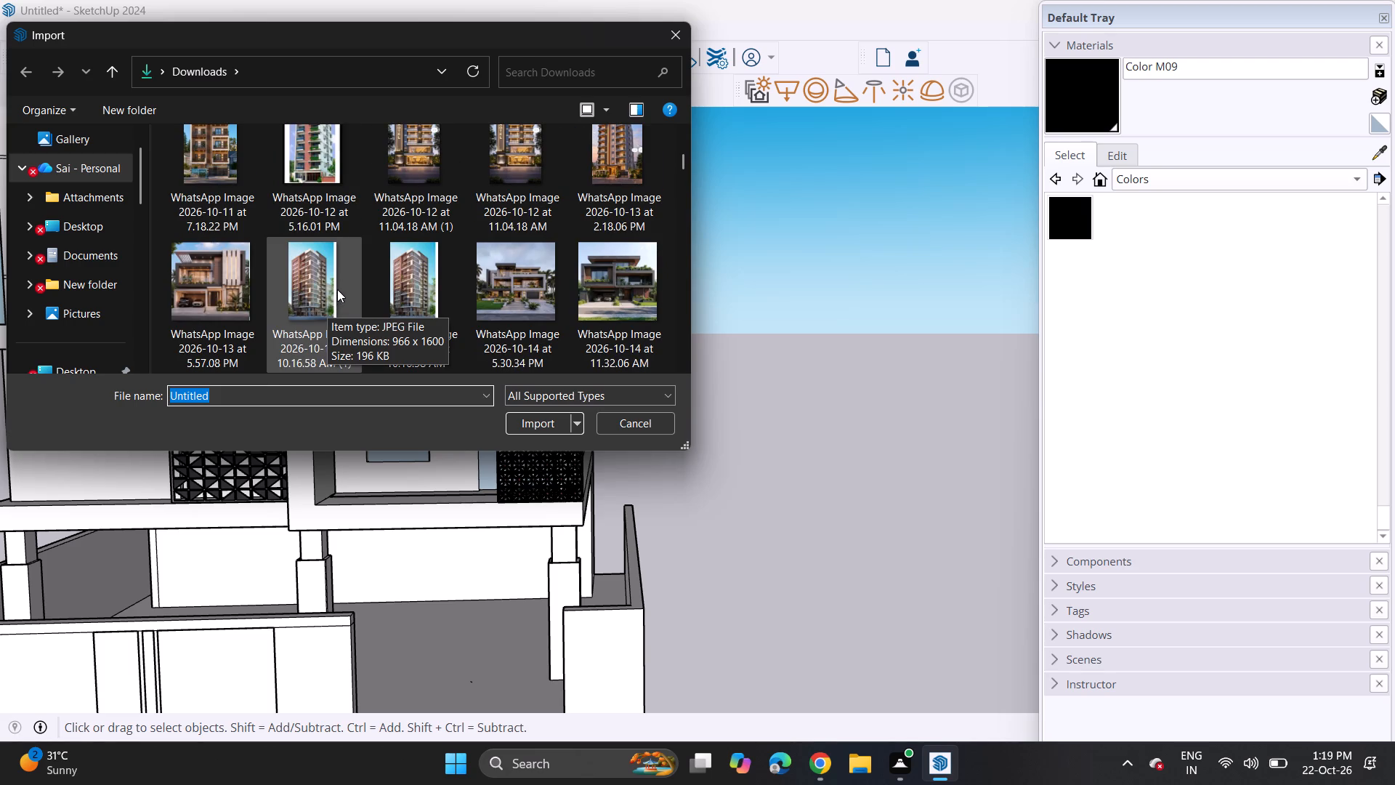
{"action": "scroll", "coordinate": [356, 263], "scroll_direction": "down", "scroll_amount": 8}
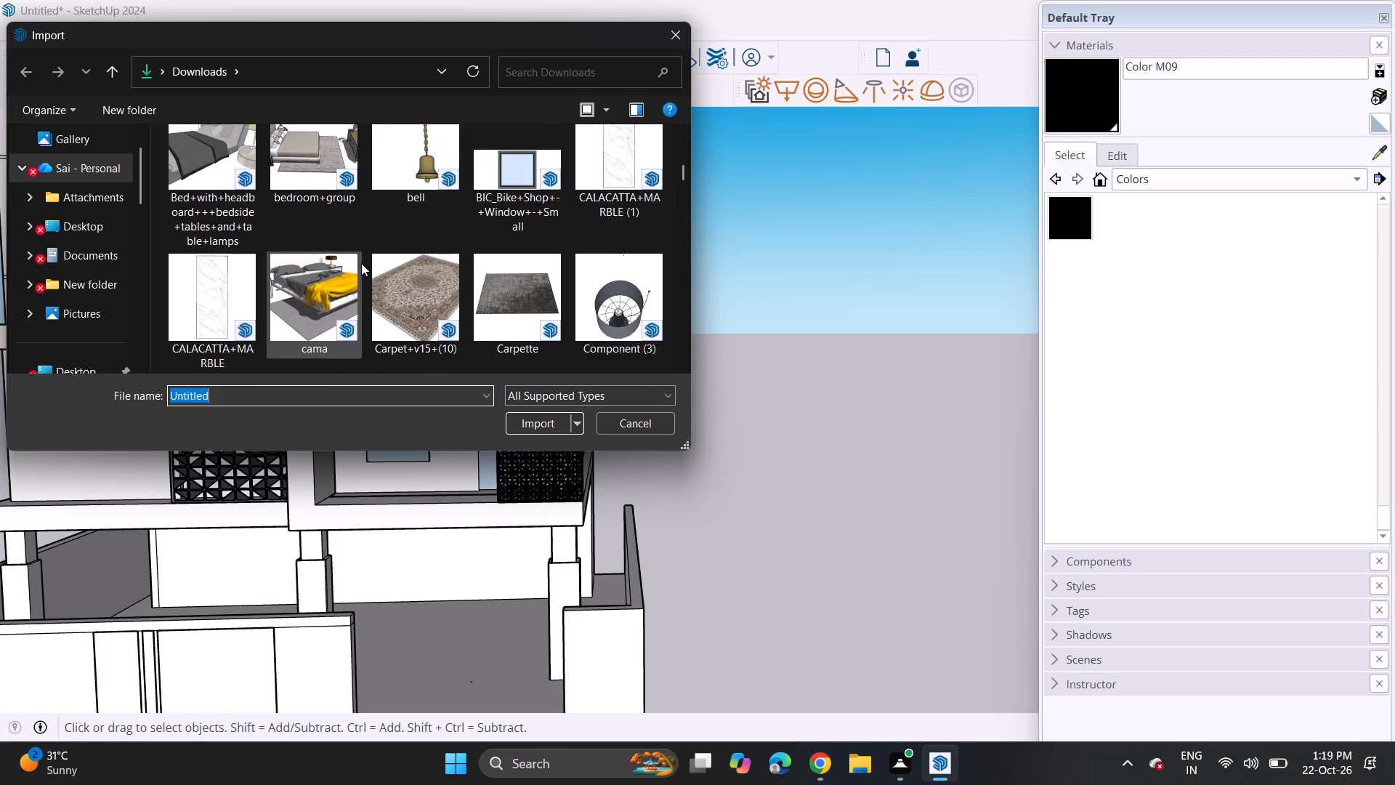
{"action": "scroll", "coordinate": [361, 260], "scroll_direction": "down", "scroll_amount": 11}
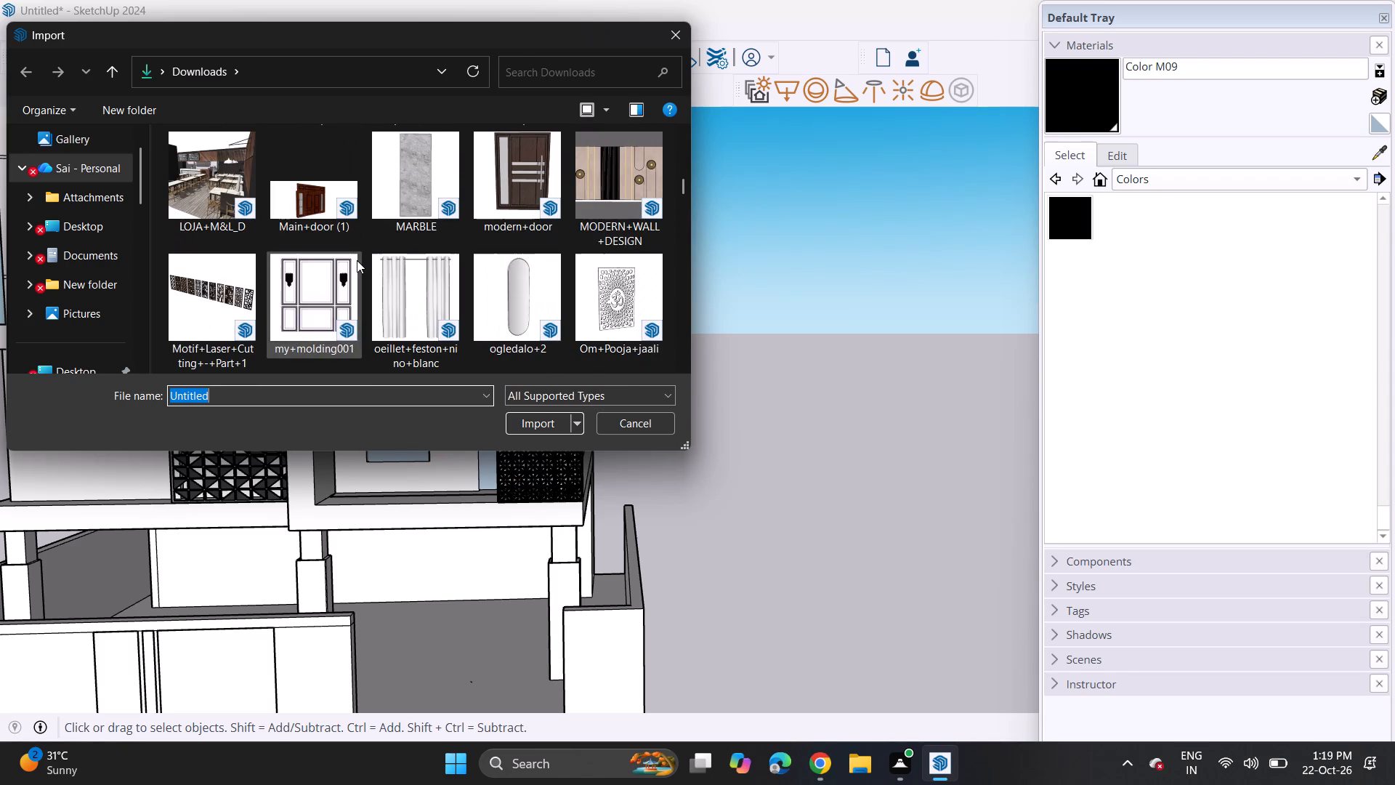
{"action": "scroll", "coordinate": [355, 260], "scroll_direction": "down", "scroll_amount": 3}
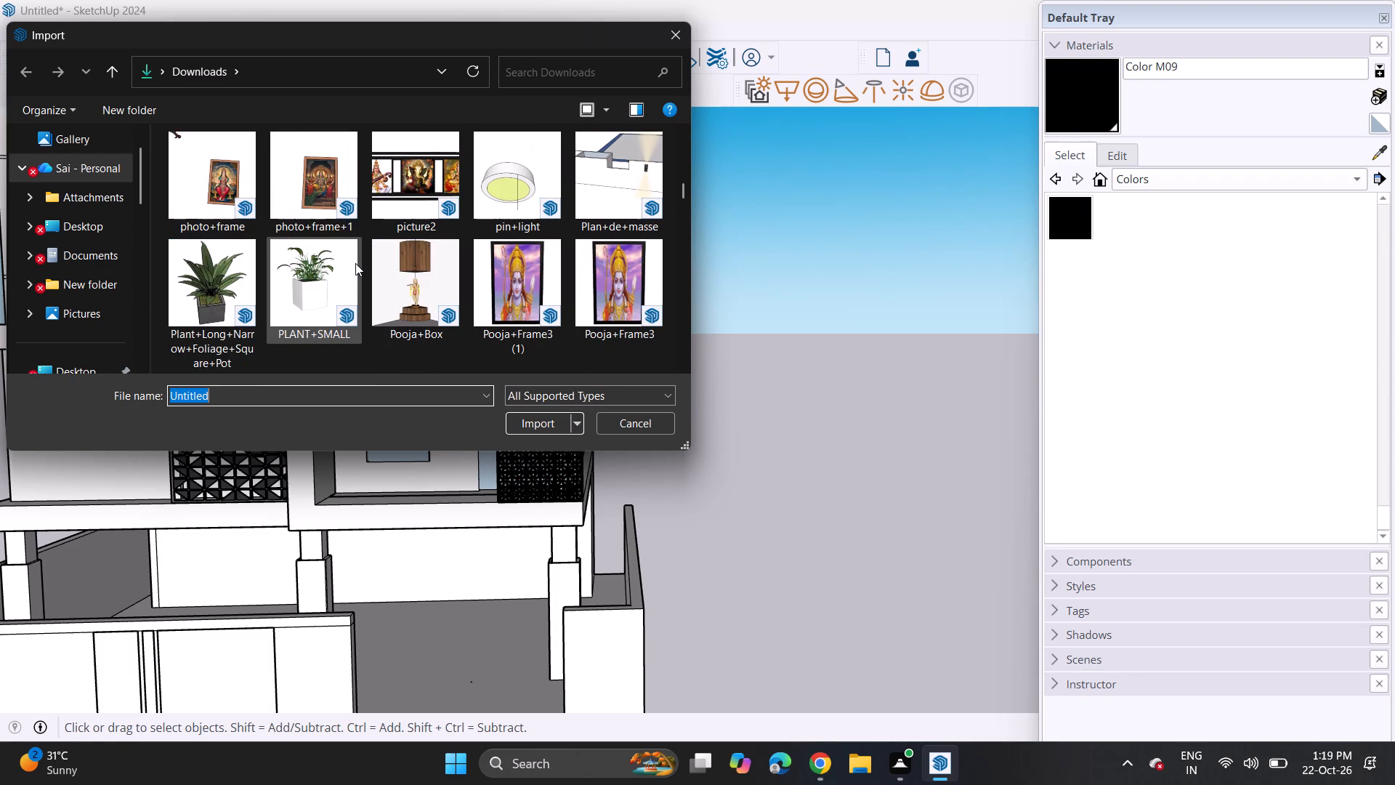
{"action": "scroll", "coordinate": [355, 263], "scroll_direction": "down", "scroll_amount": 9}
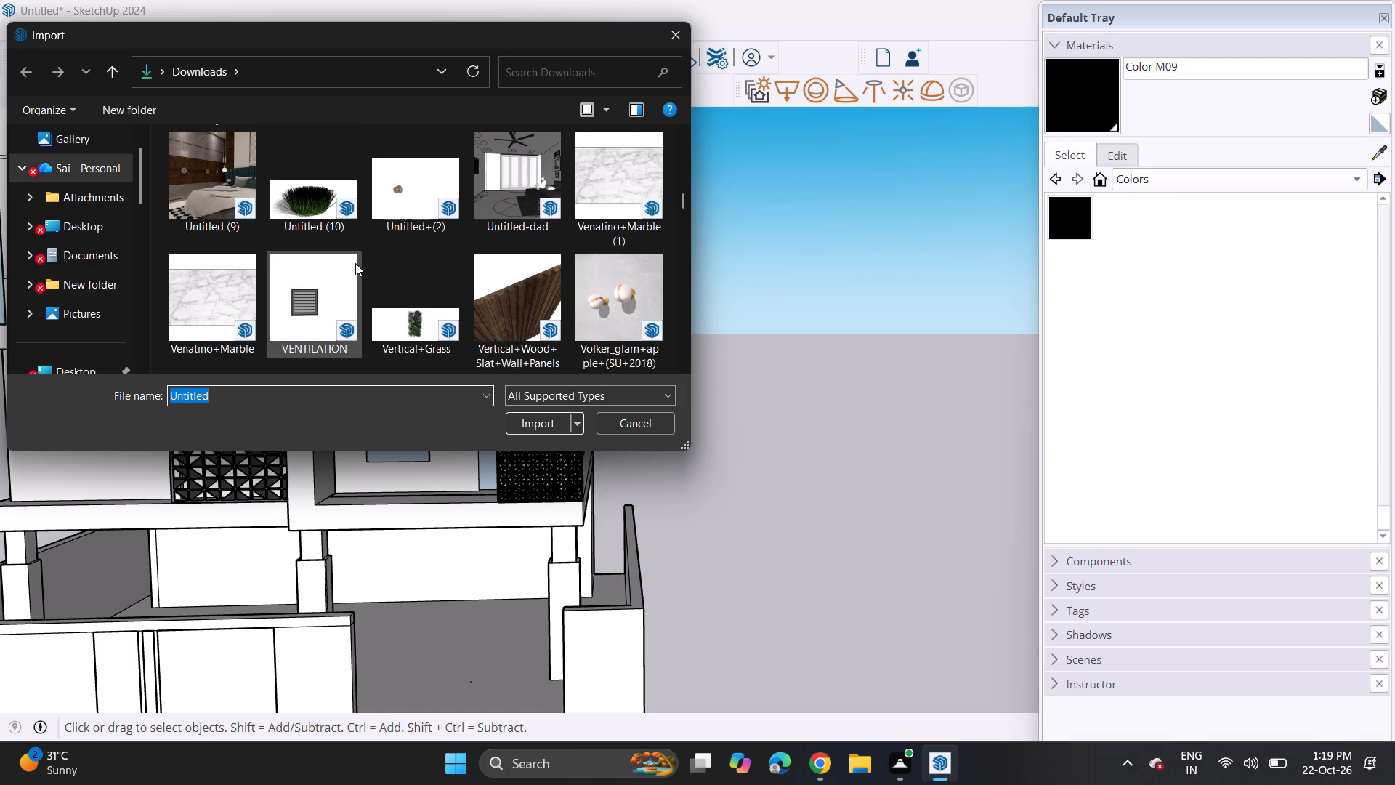
{"action": "scroll", "coordinate": [355, 263], "scroll_direction": "down", "scroll_amount": 4}
{"action": "scroll", "coordinate": [355, 263], "scroll_direction": "up", "scroll_amount": 1}
{"action": "scroll", "coordinate": [352, 263], "scroll_direction": "down", "scroll_amount": 7}
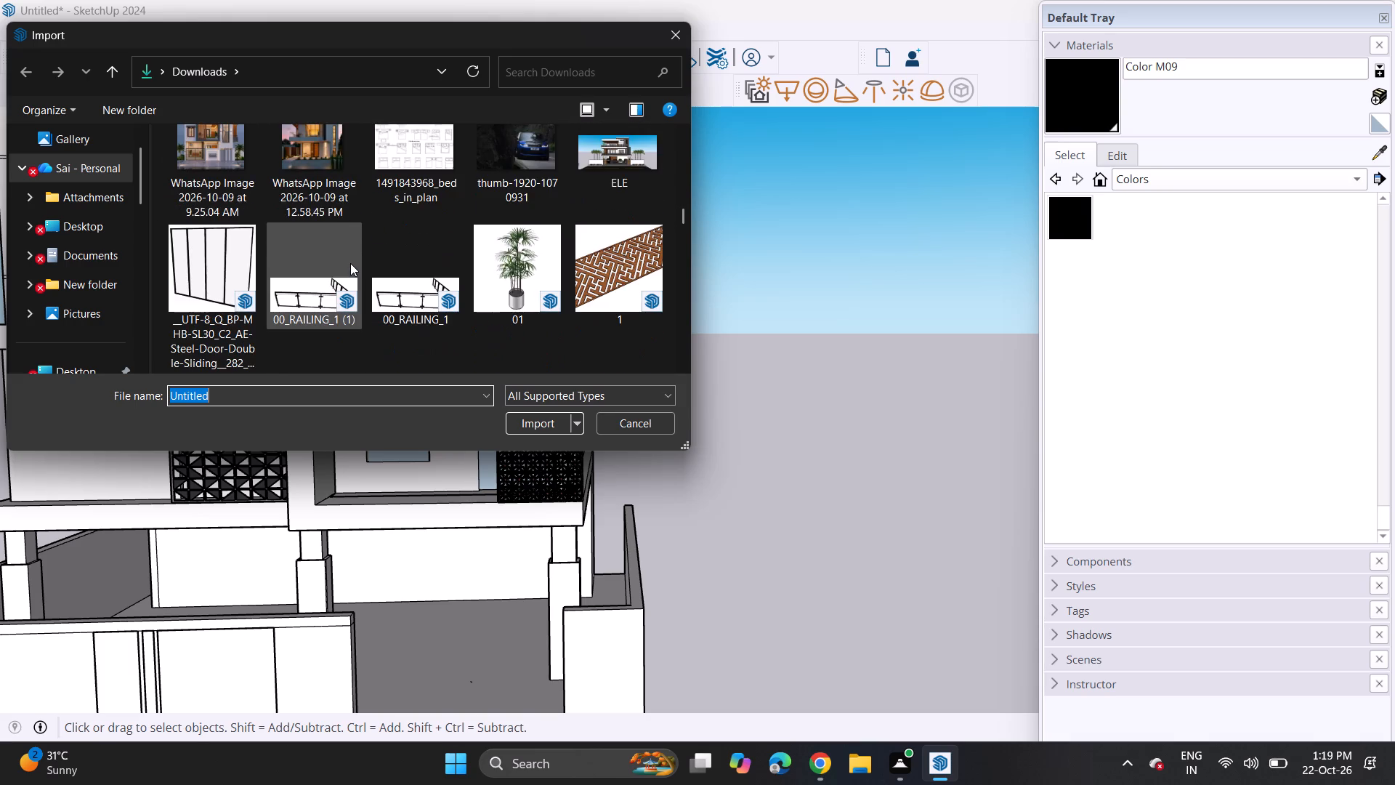
{"action": "scroll", "coordinate": [350, 263], "scroll_direction": "down", "scroll_amount": 8}
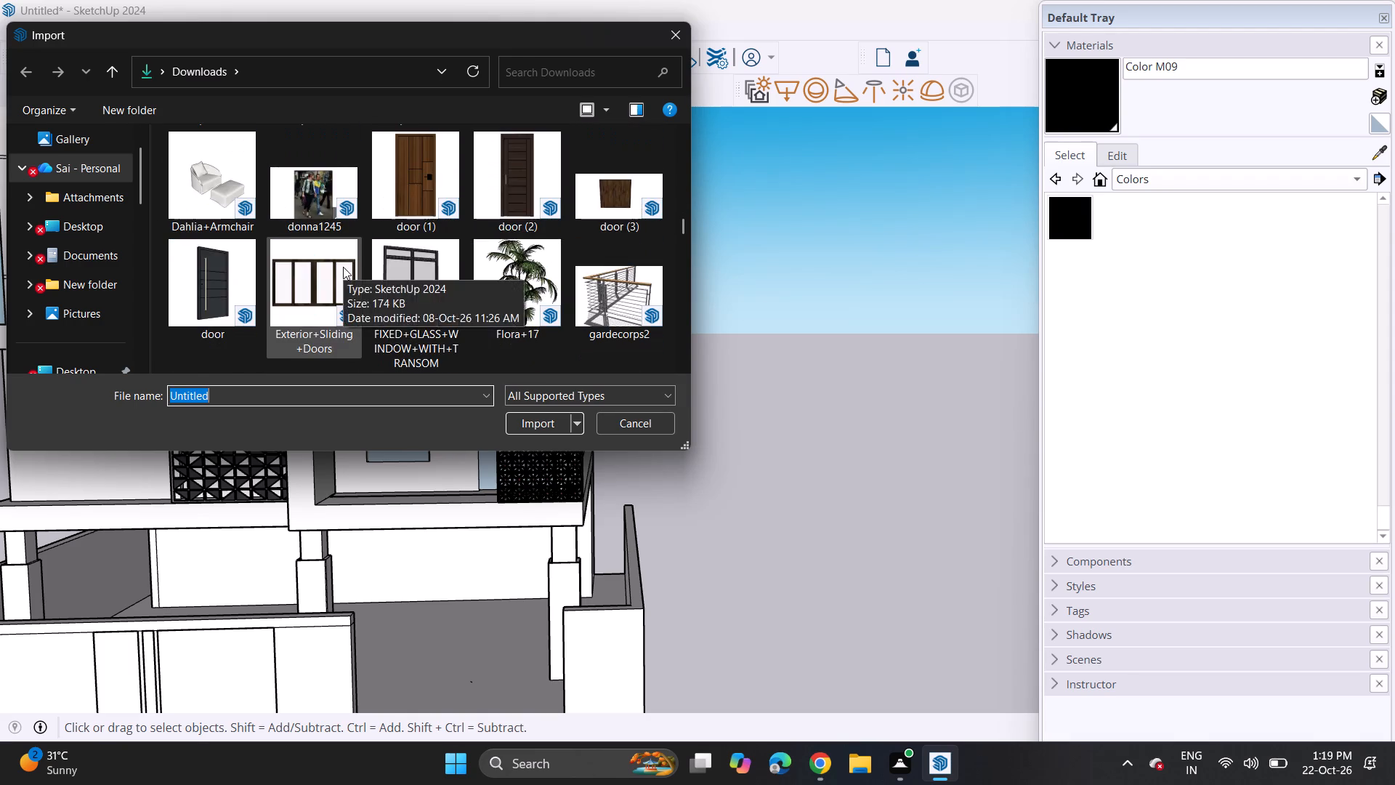
{"action": "scroll", "coordinate": [342, 267], "scroll_direction": "up", "scroll_amount": 2}
{"action": "scroll", "coordinate": [341, 267], "scroll_direction": "down", "scroll_amount": 5}
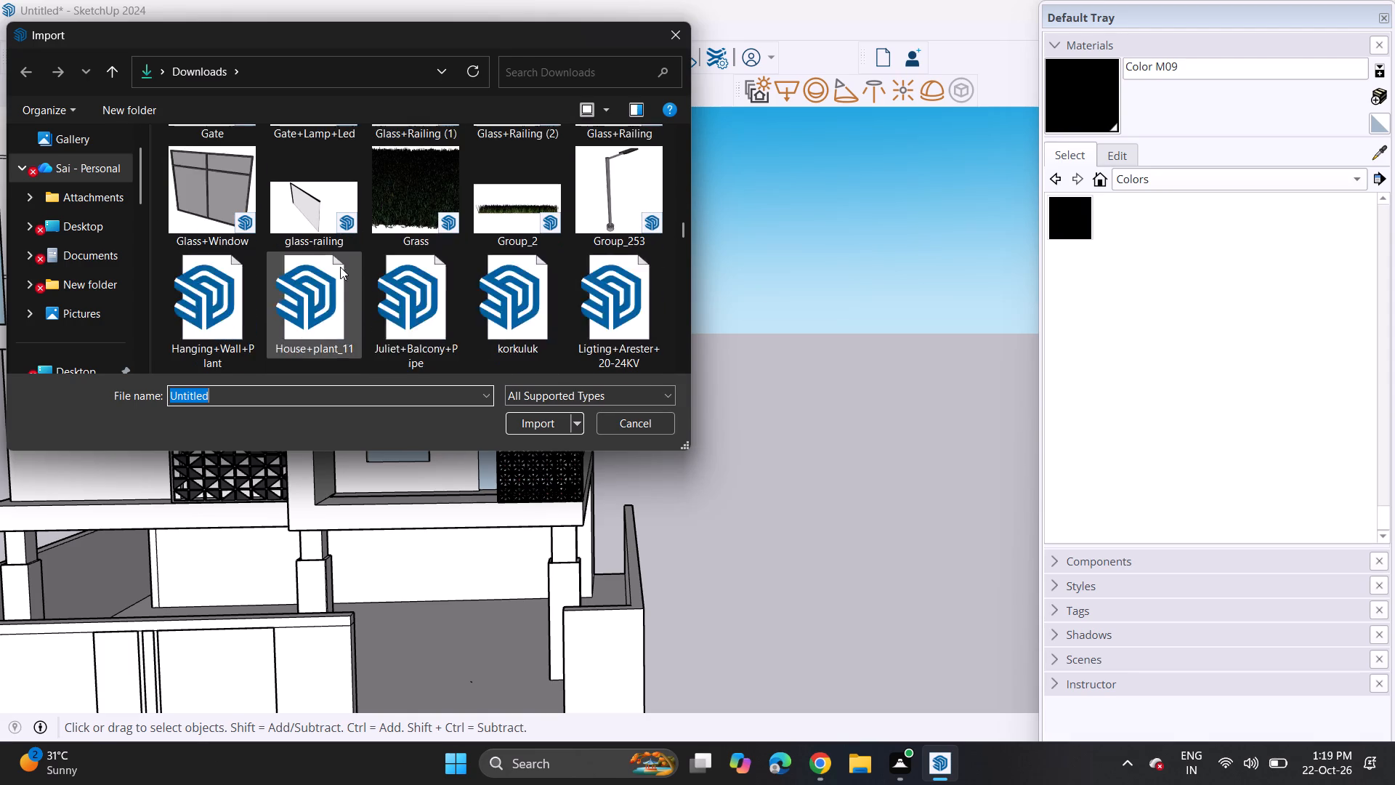
{"action": "scroll", "coordinate": [340, 267], "scroll_direction": "down", "scroll_amount": 3}
{"action": "scroll", "coordinate": [340, 267], "scroll_direction": "up", "scroll_amount": 2}
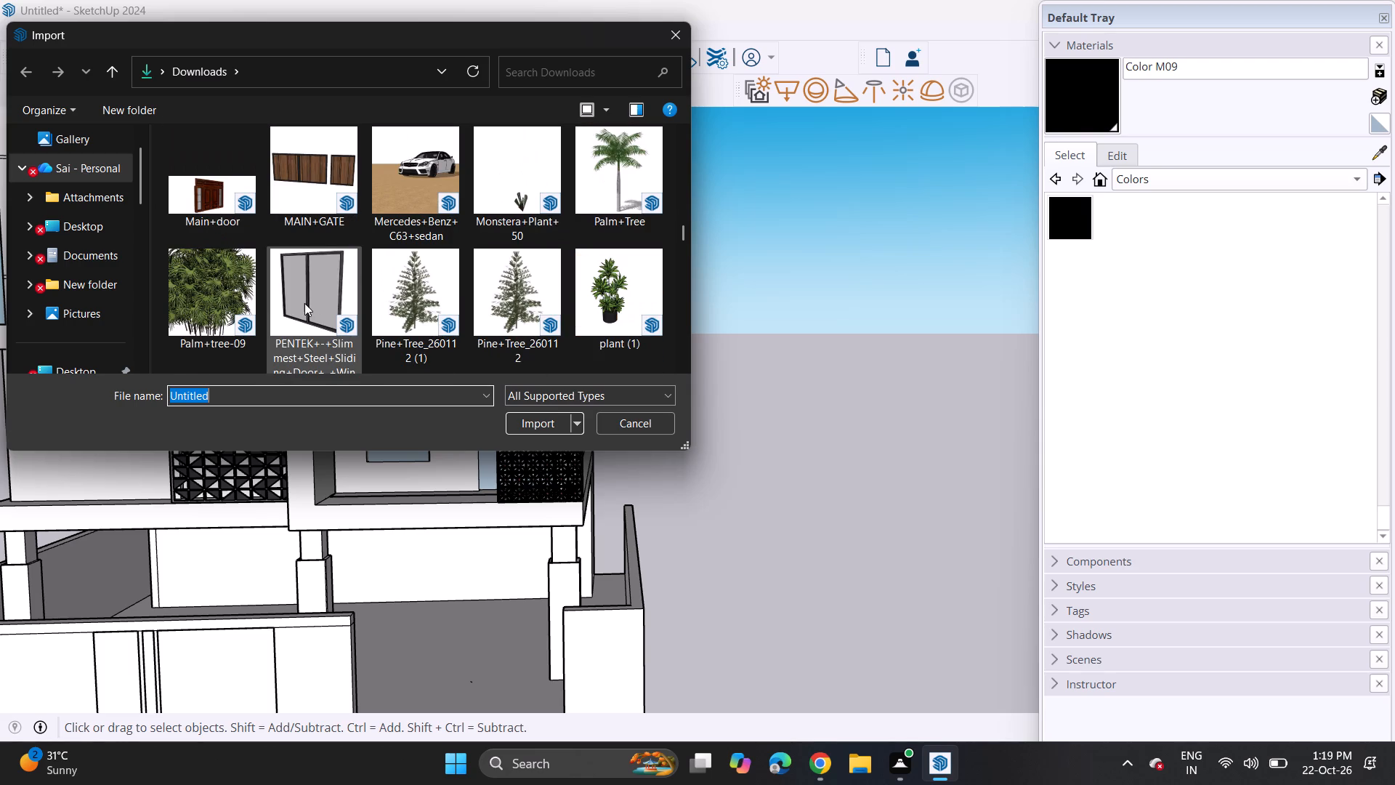
{"action": "left_click", "coordinate": [312, 299]}
{"action": "left_click", "coordinate": [529, 424]}
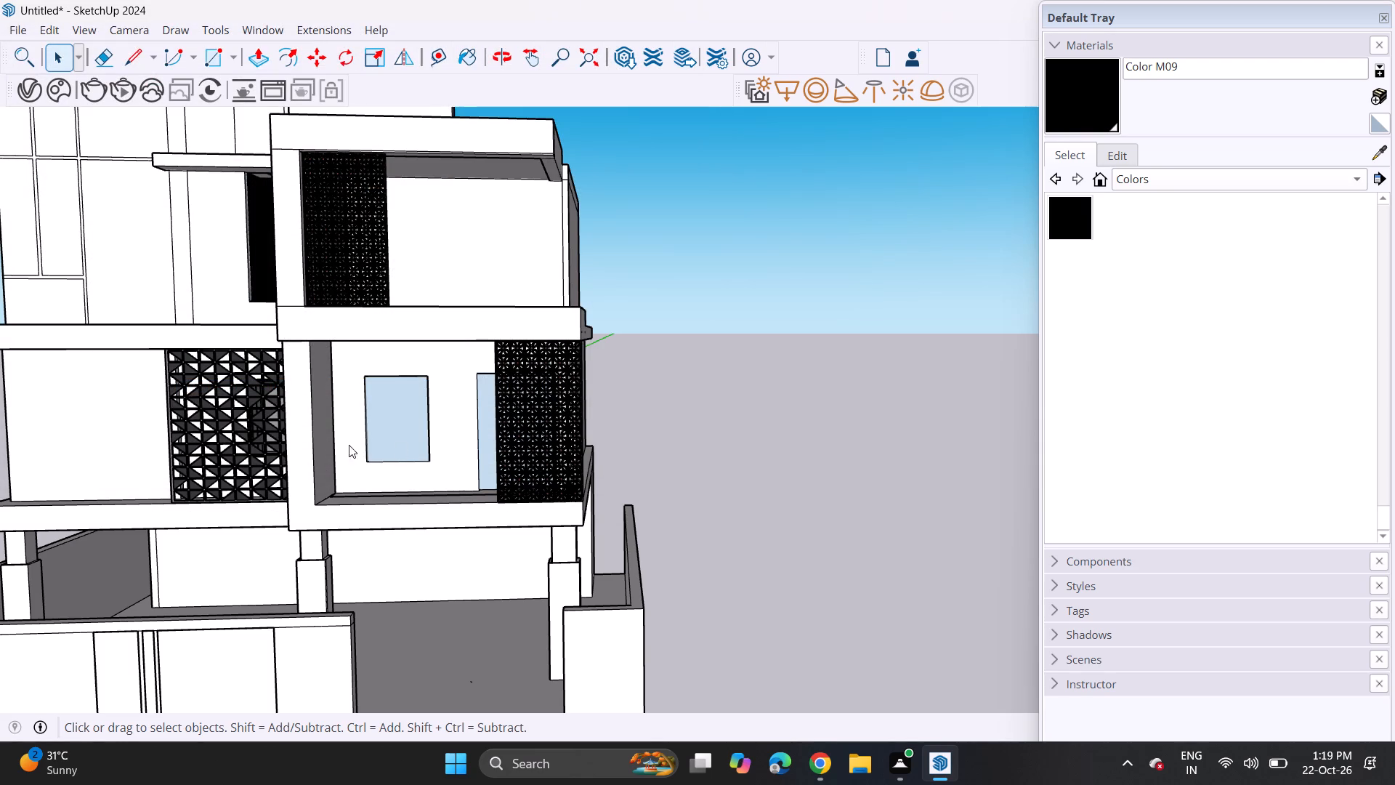
Place the imported sliding door at the bottom corner of the tall black opening beneath the small canopy.
{"action": "middle_click_drag", "start_coordinate": [280, 315], "coordinate": [282, 315]}
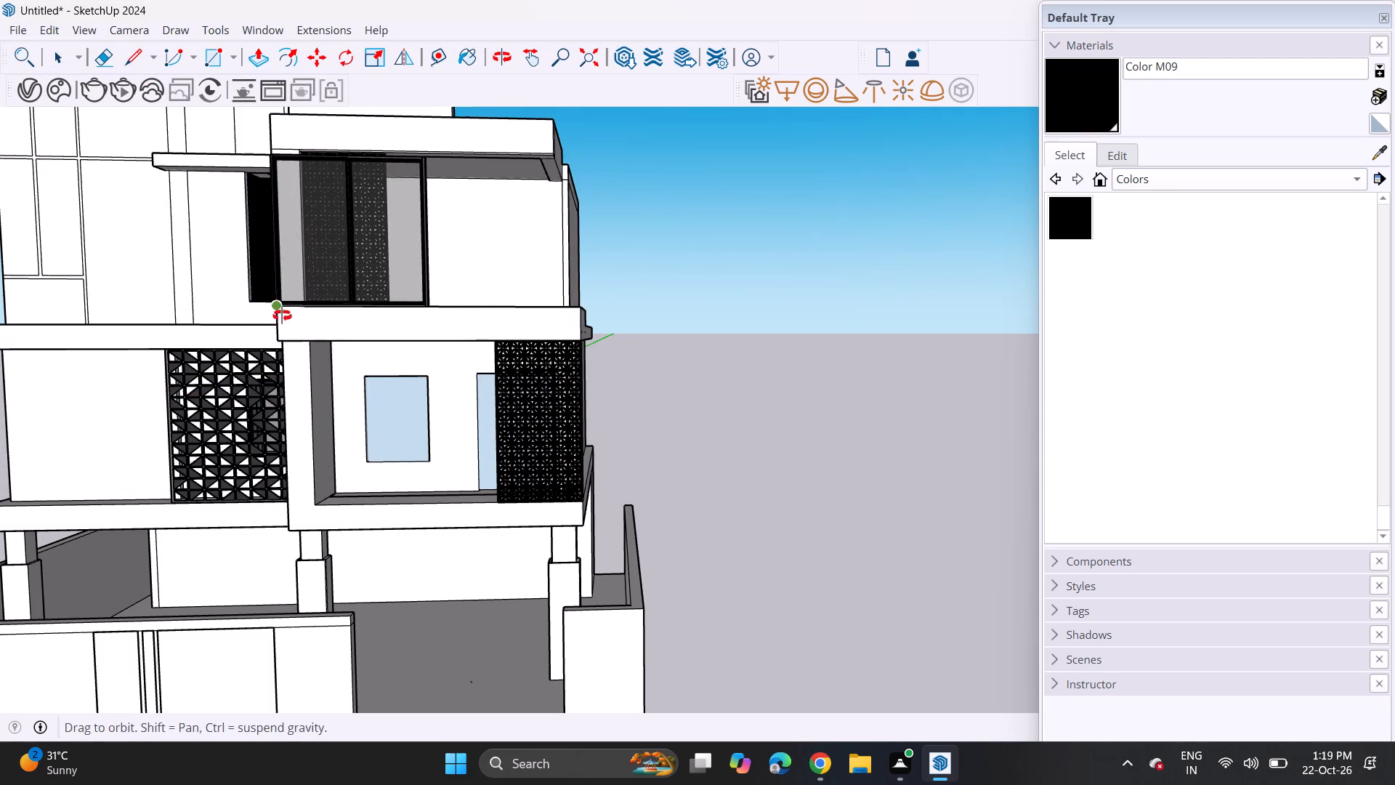
{"action": "middle_click_drag", "start_coordinate": [282, 315], "coordinate": [352, 317]}
{"action": "middle_click_drag", "start_coordinate": [311, 337], "coordinate": [690, 358]}
{"action": "middle_click_drag", "start_coordinate": [622, 305], "coordinate": [498, 401]}
{"action": "scroll", "coordinate": [498, 401], "scroll_direction": "up", "scroll_amount": 1}
{"action": "scroll", "coordinate": [530, 351], "scroll_direction": "up", "scroll_amount": 2}
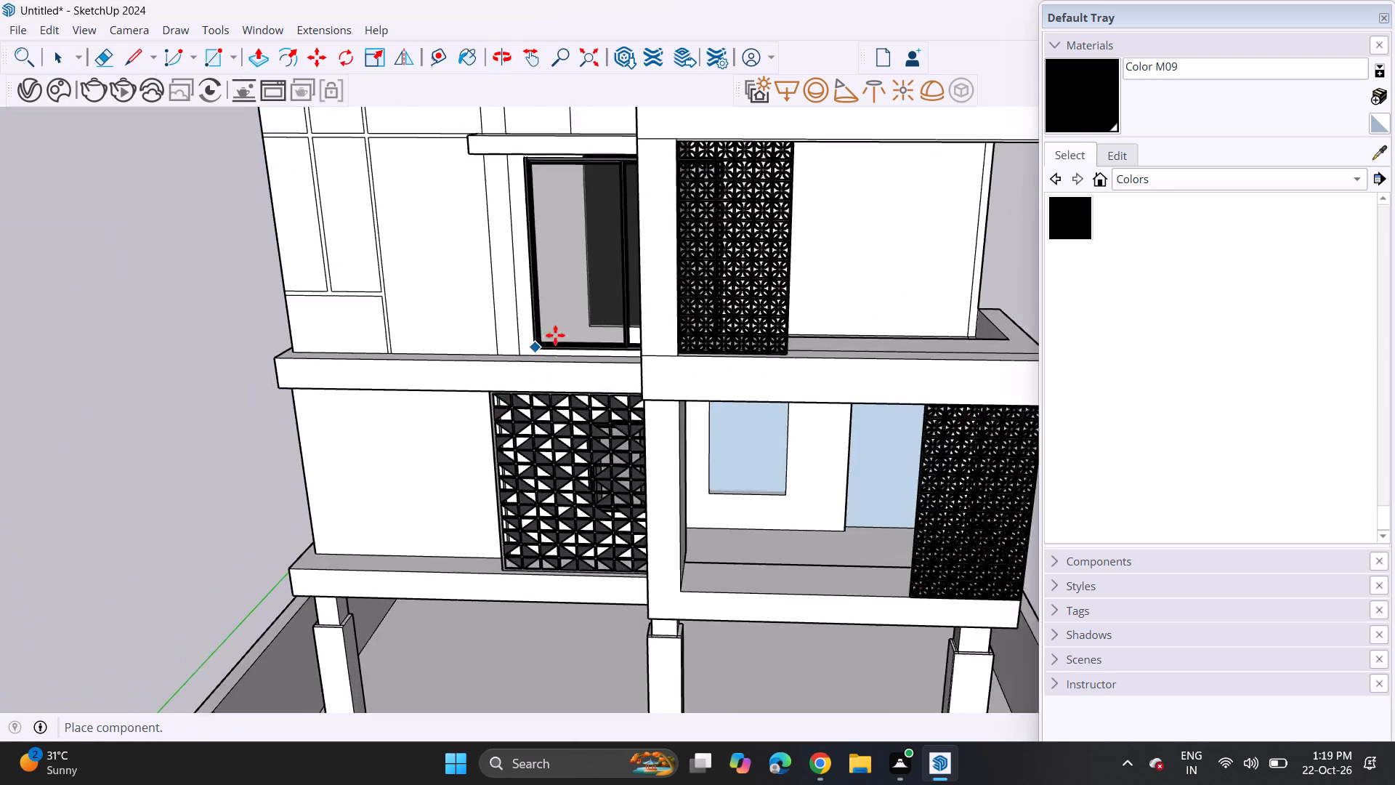
{"action": "scroll", "coordinate": [555, 335], "scroll_direction": "up", "scroll_amount": 3}
{"action": "left_click", "coordinate": [610, 327]}
Scale the sliding door's width so it ends at the side wall of the tall black opening.
{"action": "scroll", "coordinate": [565, 297], "scroll_direction": "down", "scroll_amount": 3}
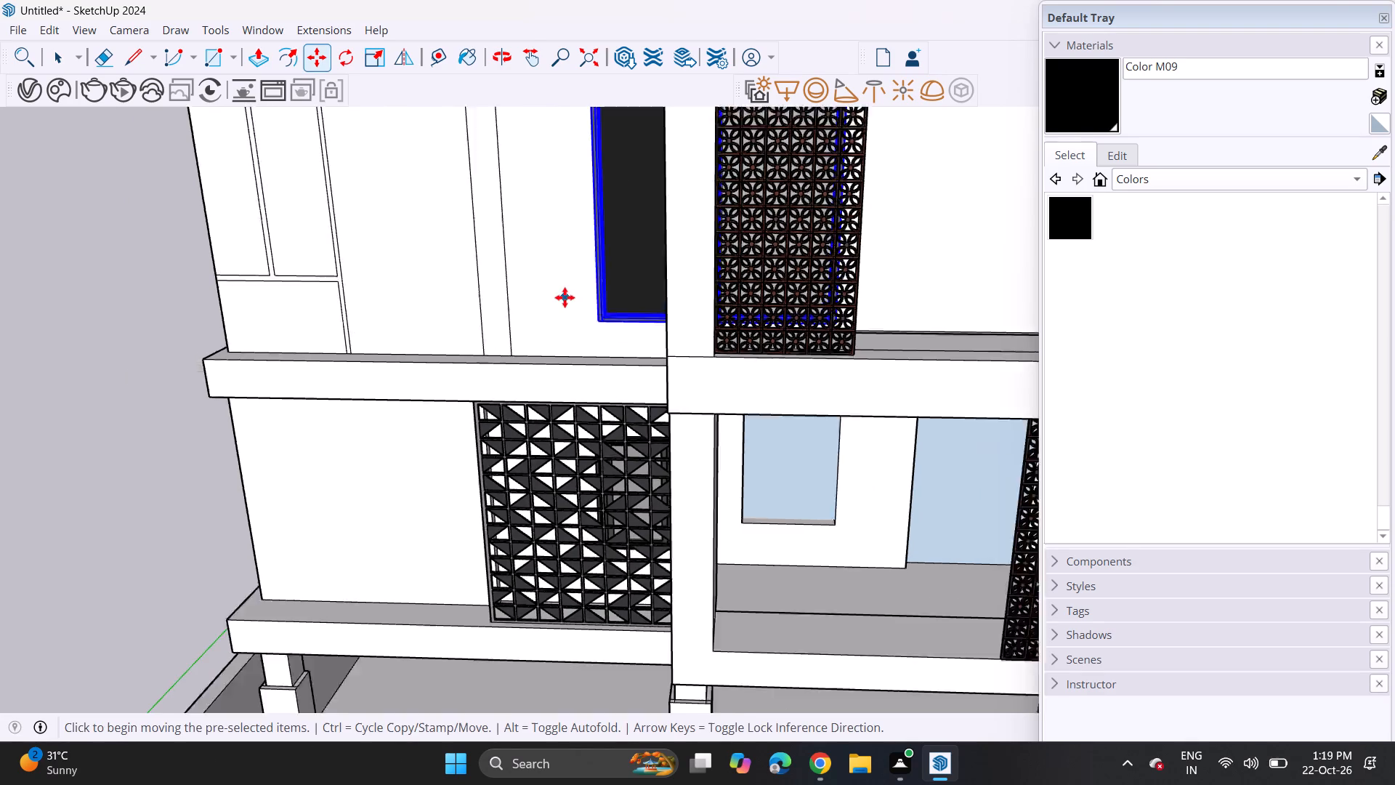
{"action": "scroll", "coordinate": [565, 297], "scroll_direction": "down", "scroll_amount": 4}
{"action": "left_click", "coordinate": [376, 60]}
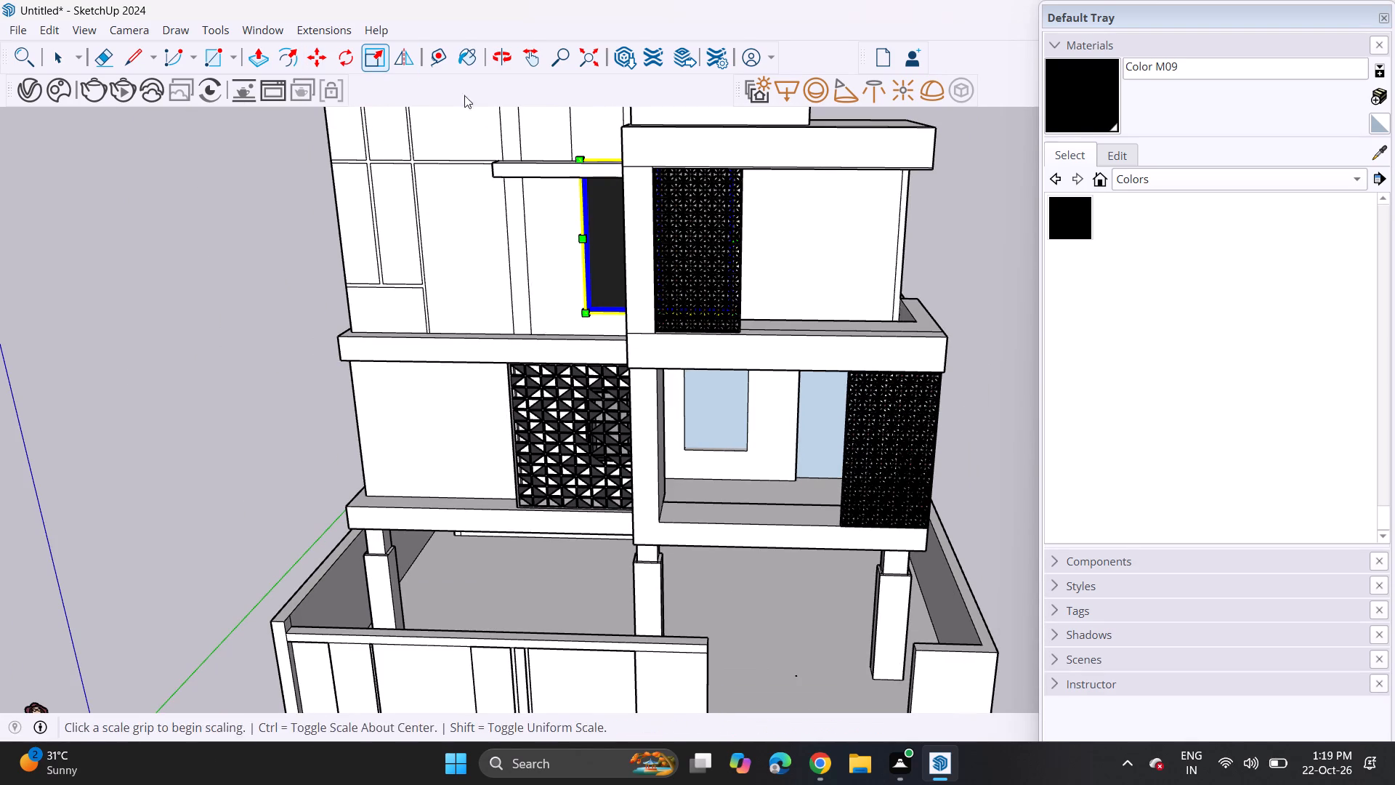
{"action": "middle_click_drag", "start_coordinate": [666, 178], "coordinate": [296, 196]}
{"action": "scroll", "coordinate": [634, 185], "scroll_direction": "up", "scroll_amount": 1}
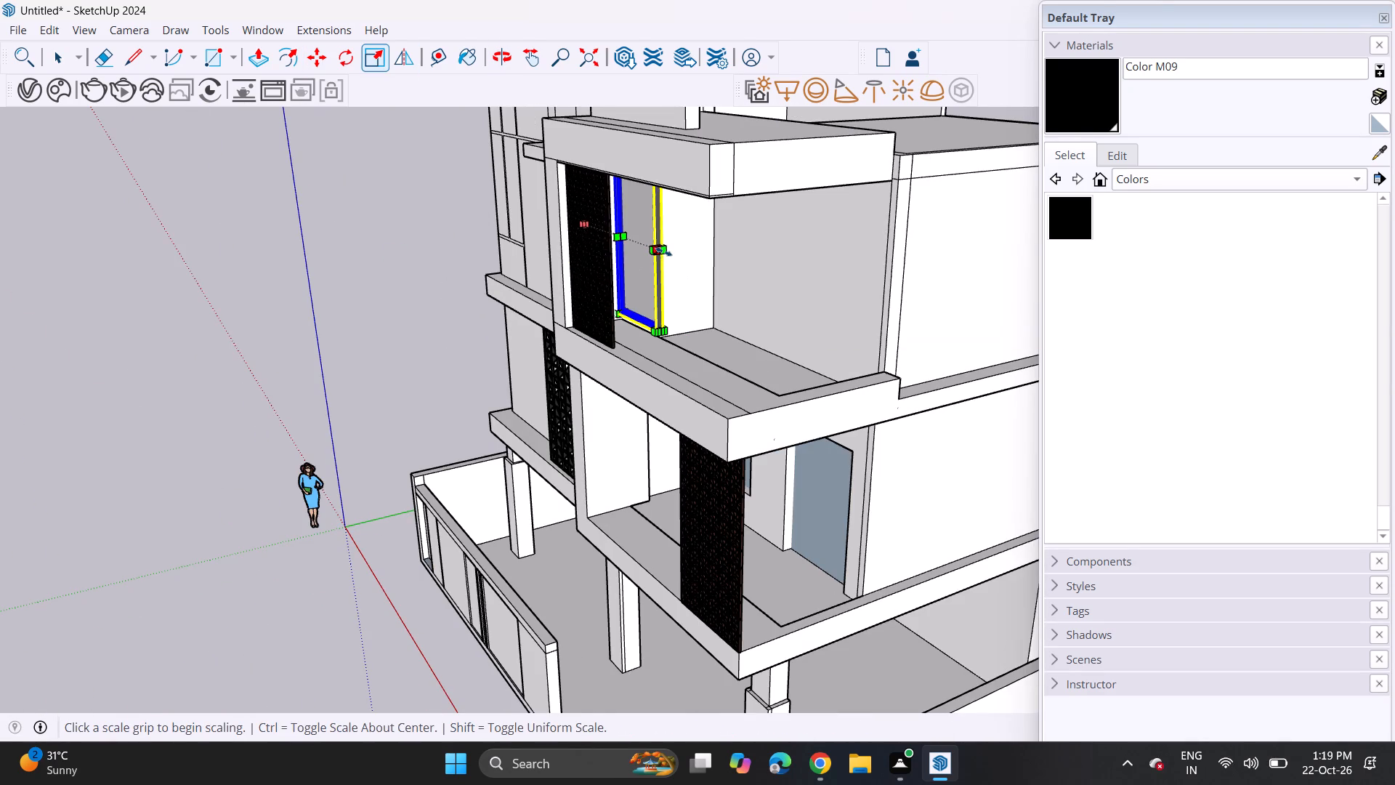
{"action": "left_click", "coordinate": [663, 251]}
{"action": "middle_click_drag", "start_coordinate": [571, 238], "coordinate": [1090, 153]}
{"action": "scroll", "coordinate": [700, 213], "scroll_direction": "up", "scroll_amount": 6}
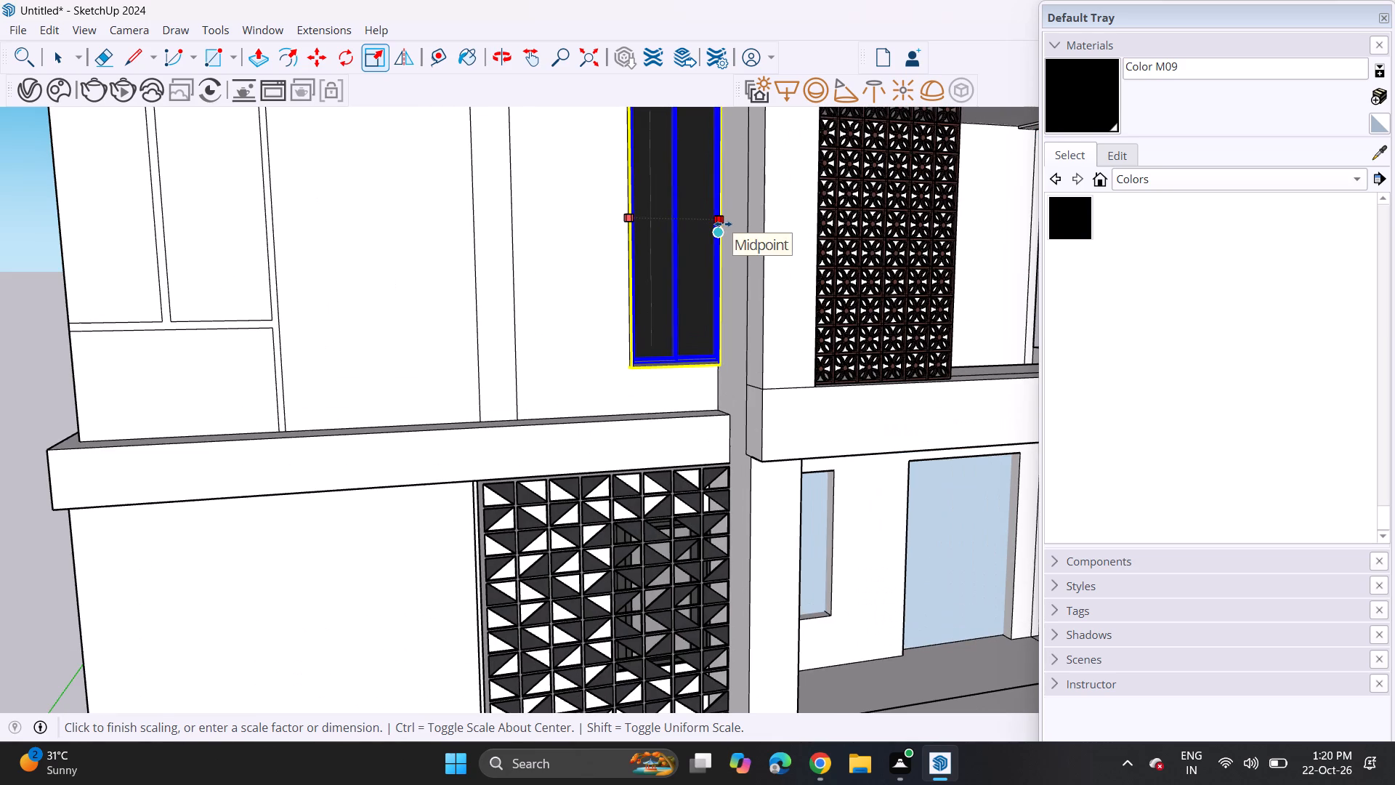
{"action": "left_click", "coordinate": [723, 224]}
Scale the sliding door's height down to the underside of the small canopy and clear its selection.
{"action": "scroll", "coordinate": [631, 298], "scroll_direction": "down", "scroll_amount": 1, "text": "shift"}
{"action": "middle_click_drag", "start_coordinate": [639, 242], "coordinate": [610, 353]}
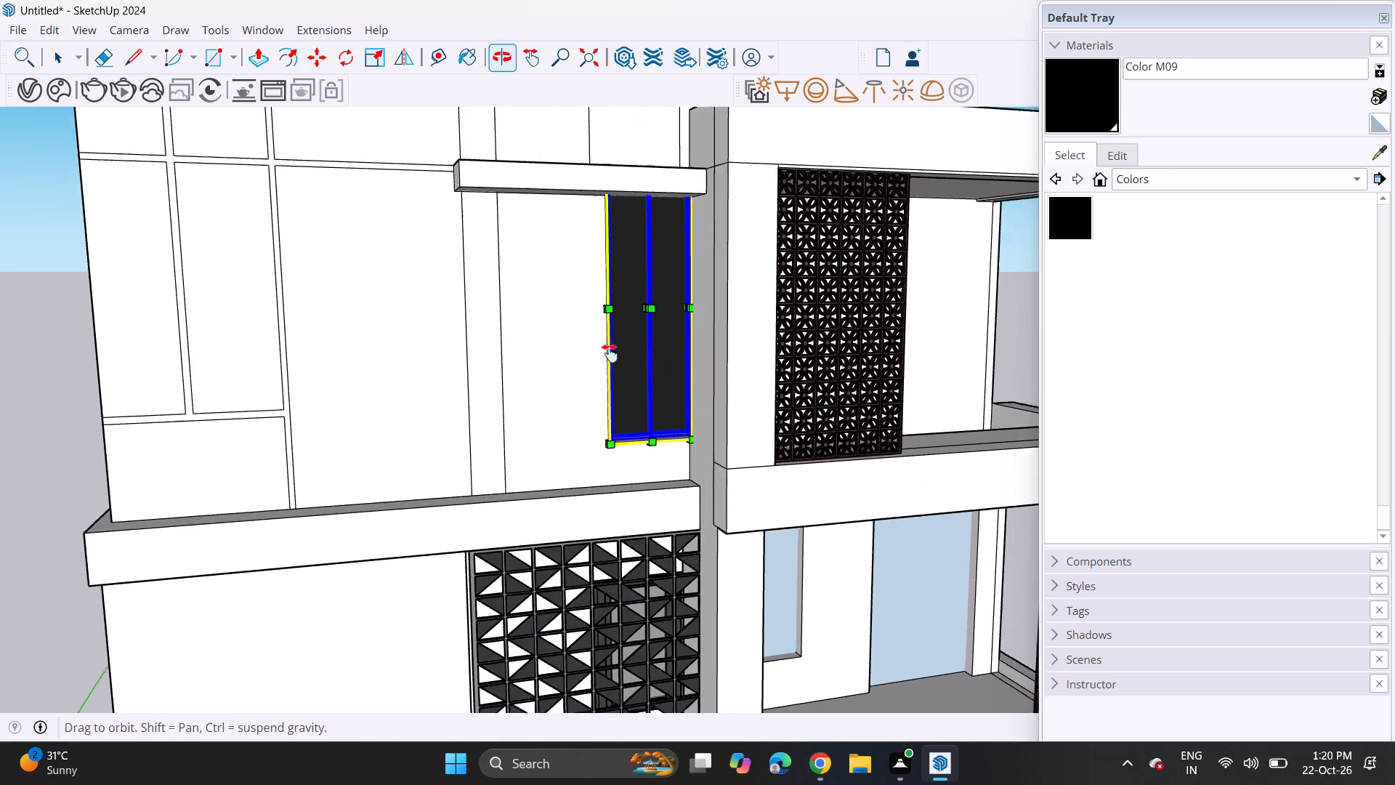
{"action": "middle_click_drag", "start_coordinate": [610, 353], "coordinate": [609, 358]}
{"action": "middle_click_drag", "start_coordinate": [610, 302], "coordinate": [608, 351]}
{"action": "scroll", "coordinate": [637, 216], "scroll_direction": "up", "scroll_amount": 4}
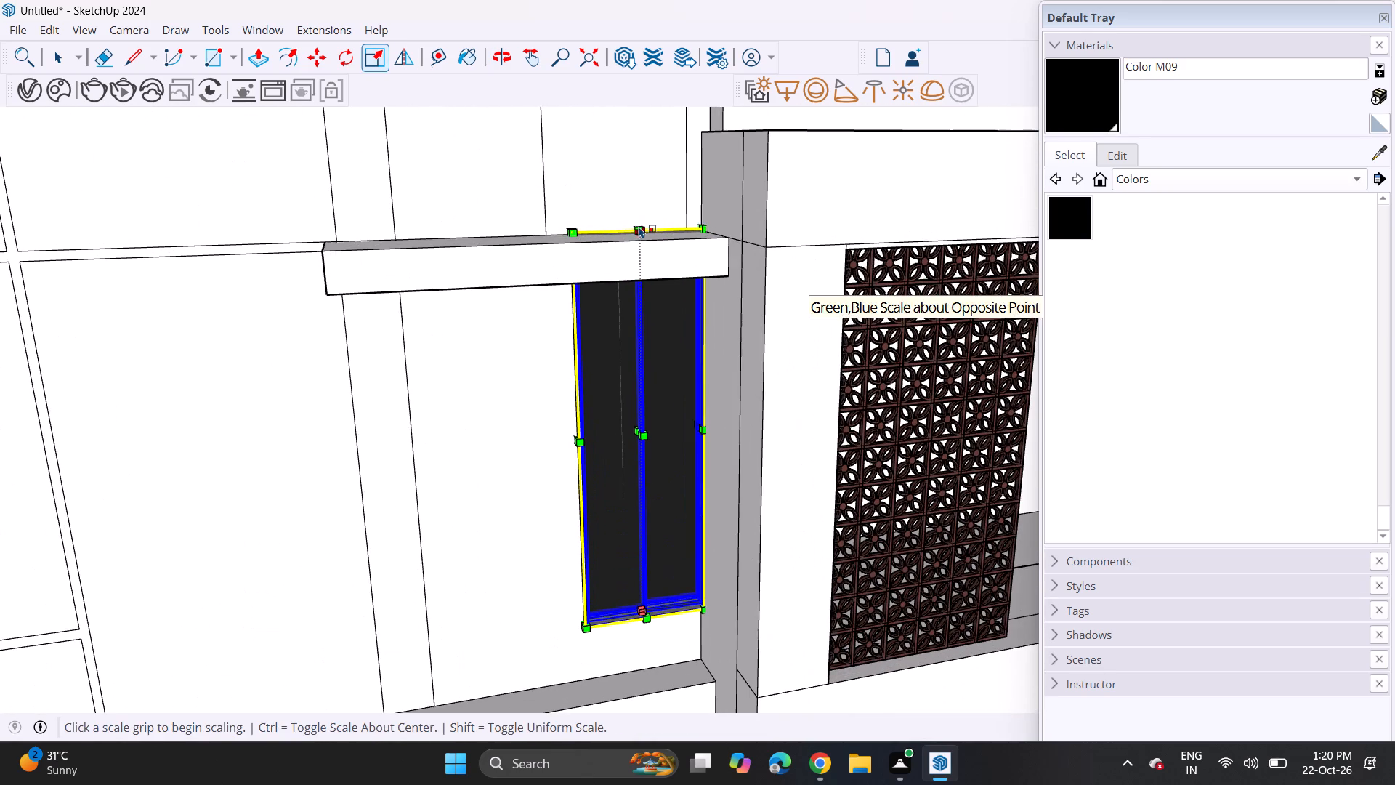
{"action": "scroll", "coordinate": [687, 239], "scroll_direction": "up", "scroll_amount": 1}
{"action": "middle_click_drag", "start_coordinate": [687, 239], "coordinate": [789, 238]}
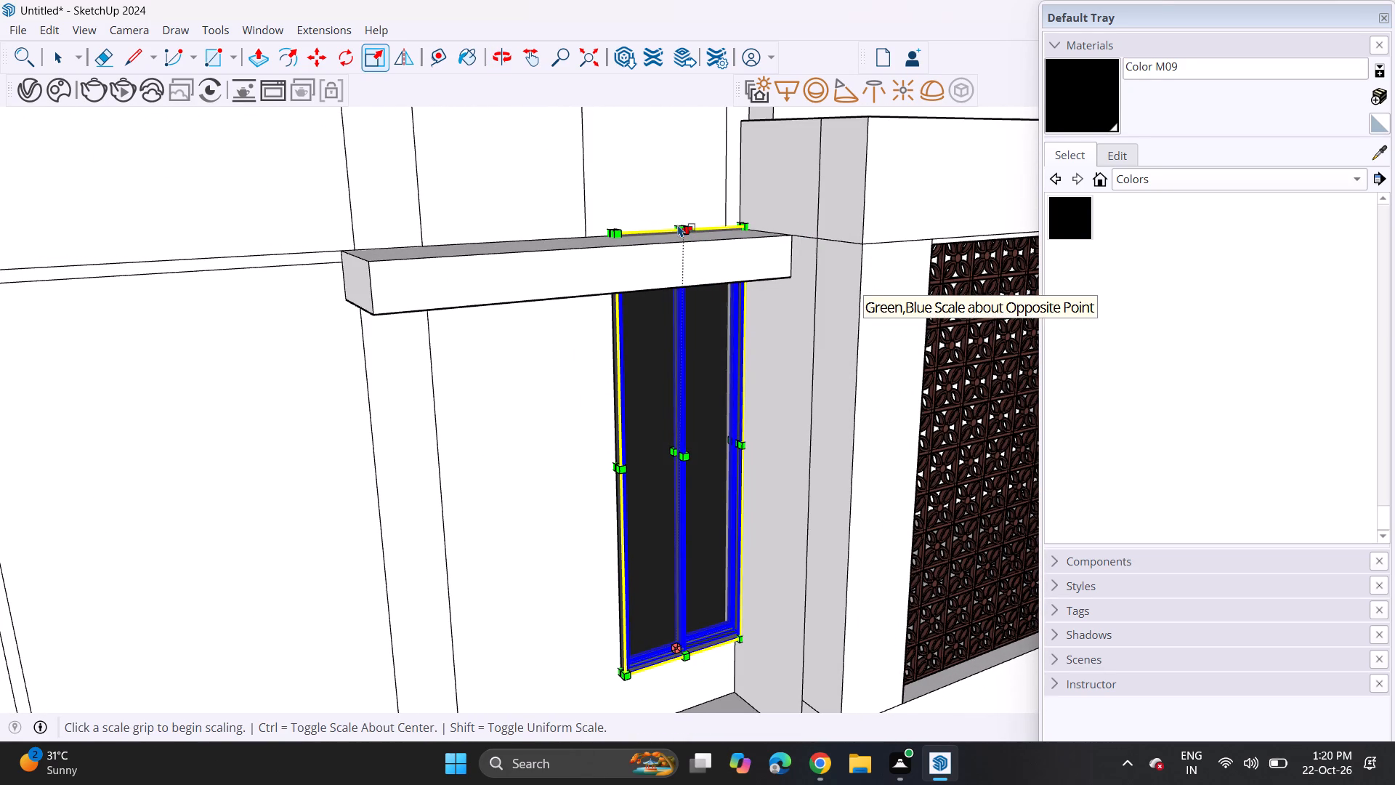
{"action": "left_click", "coordinate": [676, 224]}
{"action": "left_click", "coordinate": [682, 286]}
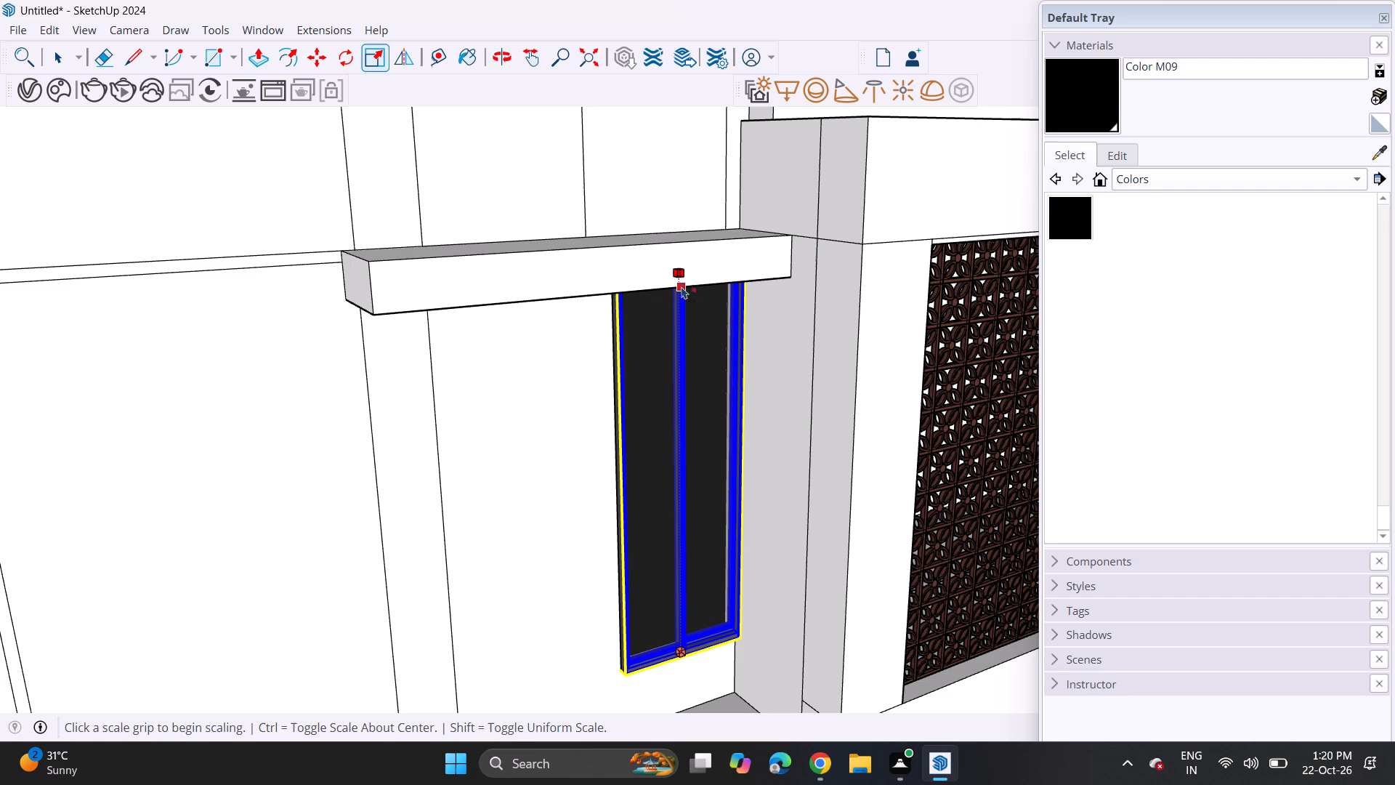
{"action": "key", "text": "space"}
{"action": "left_click", "coordinate": [557, 498]}
Import the 3+door component from the Downloads folder and place it at the balcony window opening.
{"action": "scroll", "coordinate": [551, 494], "scroll_direction": "down", "scroll_amount": 1}
{"action": "middle_click_drag", "start_coordinate": [510, 480], "coordinate": [478, 464]}
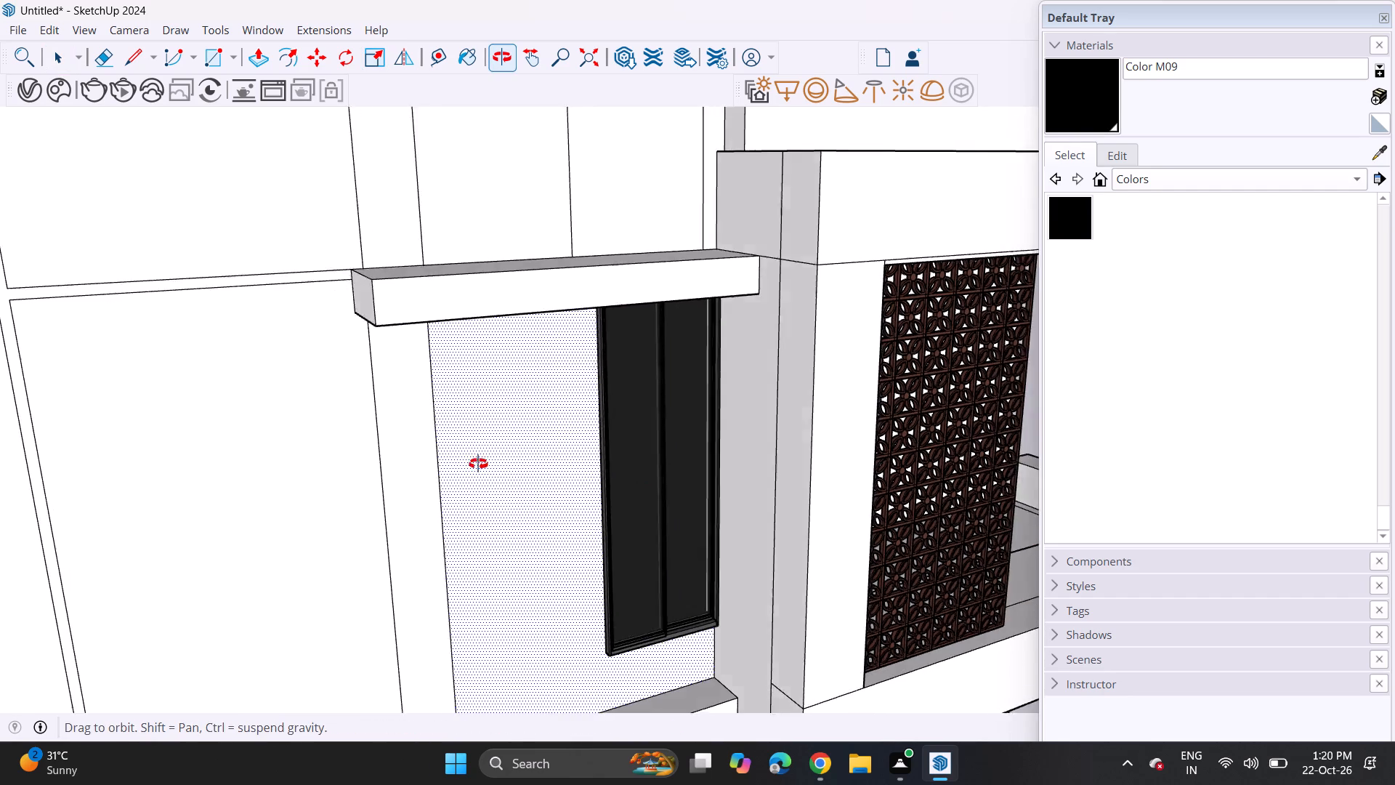
{"action": "middle_click_drag", "start_coordinate": [478, 464], "coordinate": [356, 392]}
{"action": "scroll", "coordinate": [312, 393], "scroll_direction": "down", "scroll_amount": 8}
{"action": "middle_click_drag", "start_coordinate": [354, 452], "coordinate": [339, 445]}
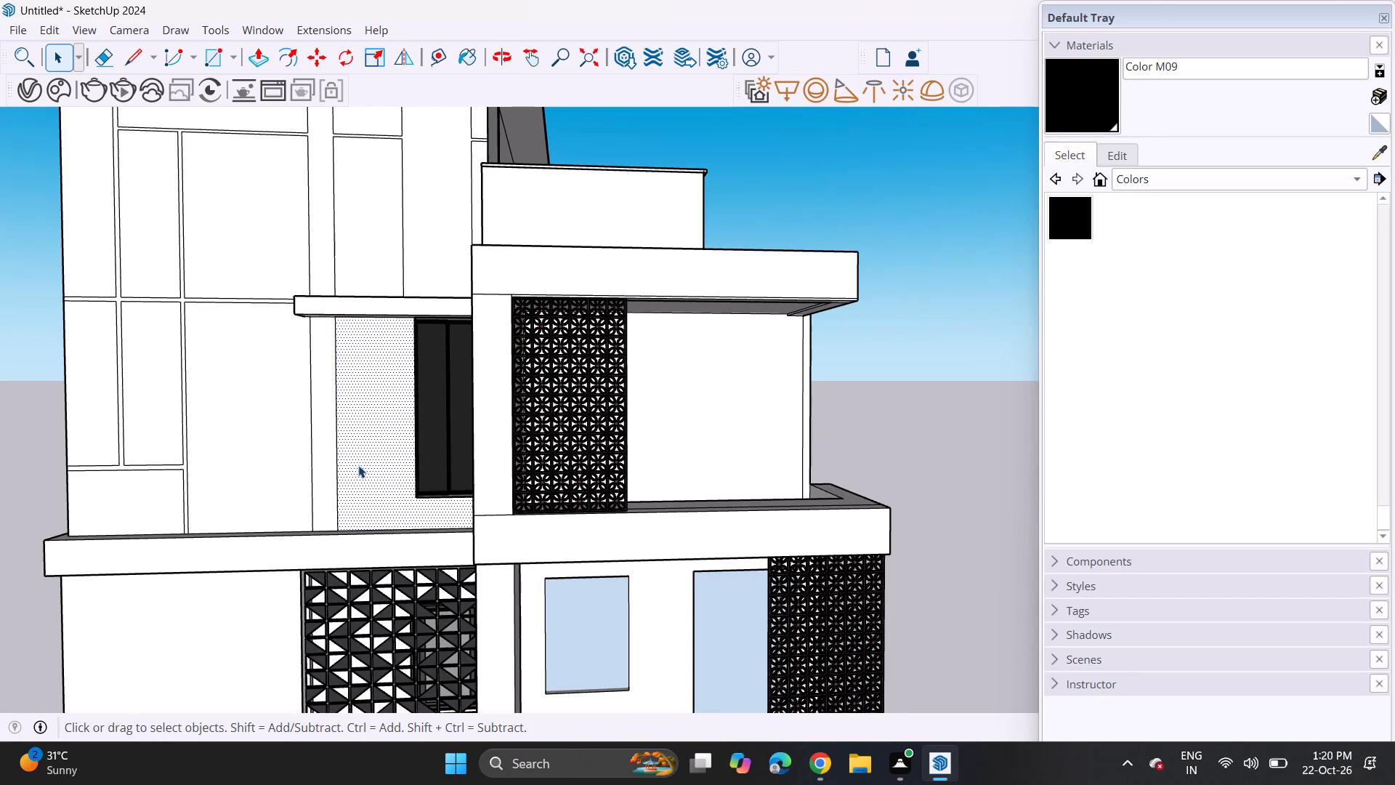
{"action": "scroll", "coordinate": [397, 463], "scroll_direction": "down", "scroll_amount": 8}
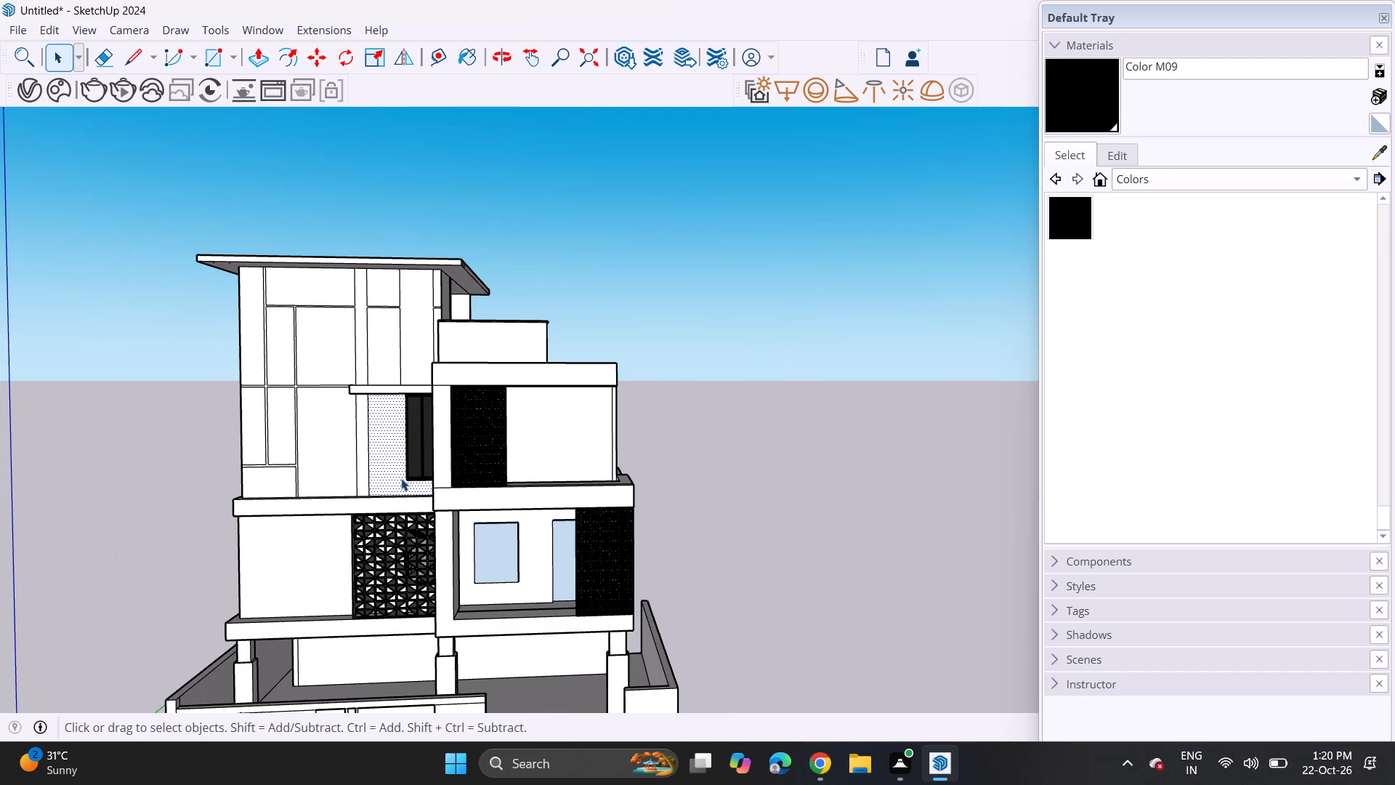
{"action": "middle_click_drag", "start_coordinate": [404, 481], "coordinate": [538, 408]}
{"action": "middle_click_drag", "start_coordinate": [535, 394], "coordinate": [473, 385]}
{"action": "middle_click_drag", "start_coordinate": [477, 398], "coordinate": [549, 369]}
{"action": "scroll", "coordinate": [480, 395], "scroll_direction": "up", "scroll_amount": 1}
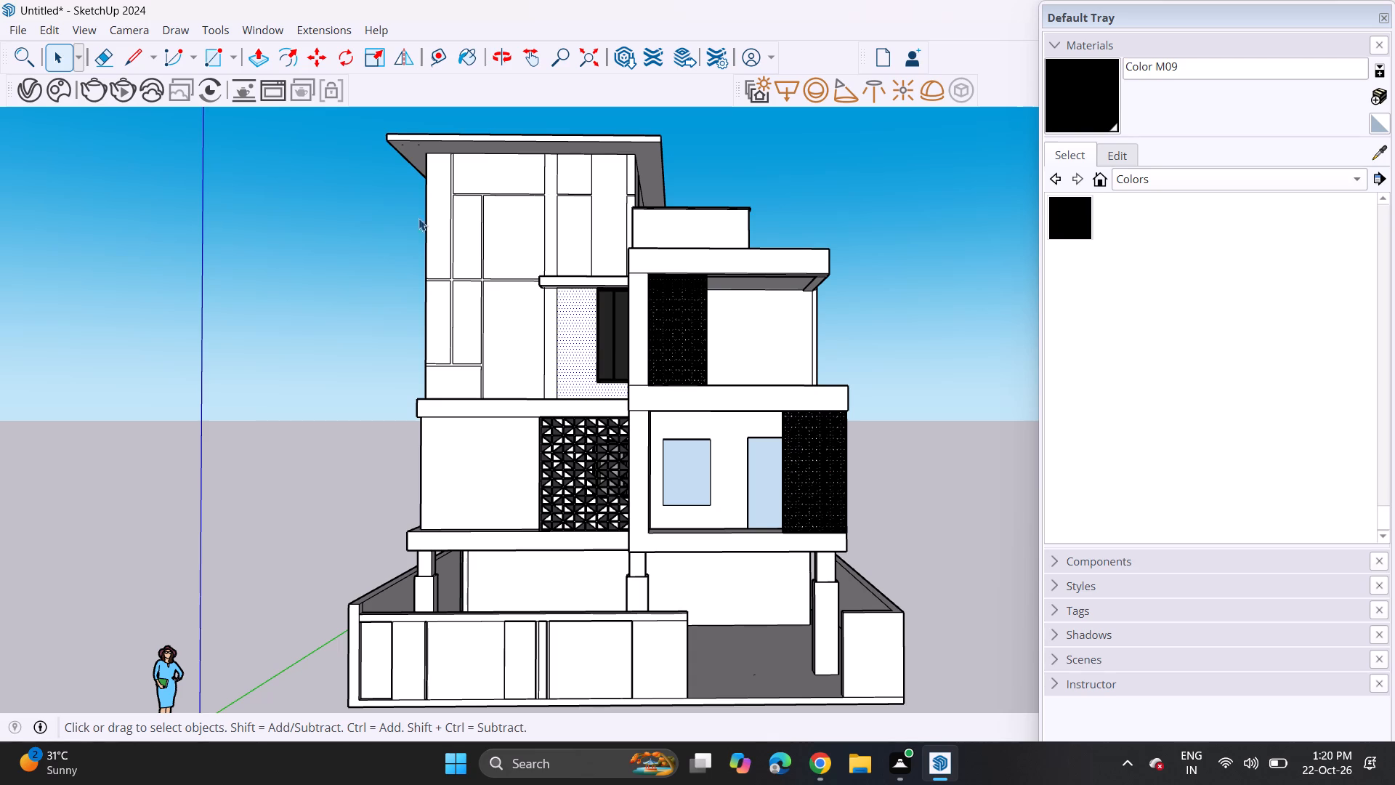
{"action": "left_click", "coordinate": [16, 32]}
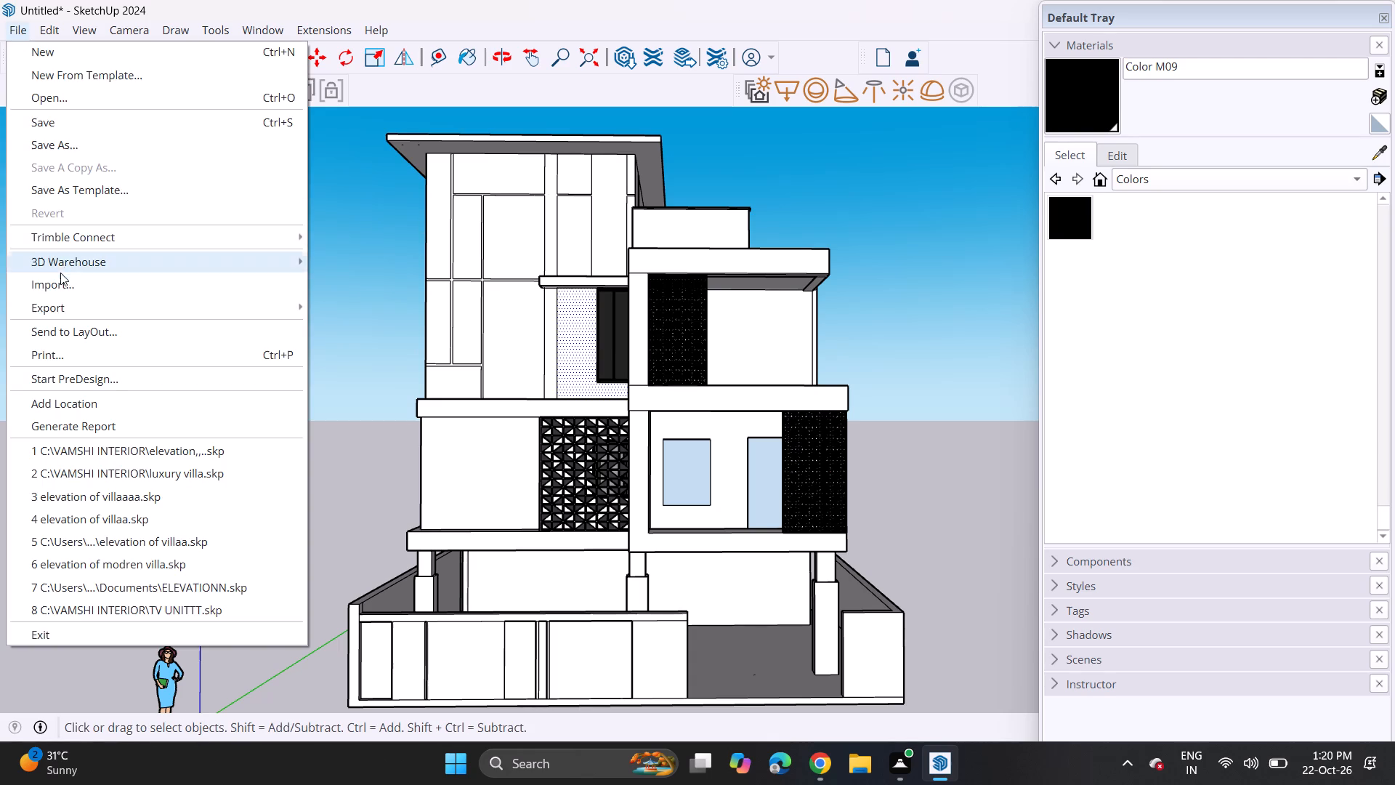
{"action": "left_click", "coordinate": [61, 275]}
{"action": "scroll", "coordinate": [363, 274], "scroll_direction": "down", "scroll_amount": 3}
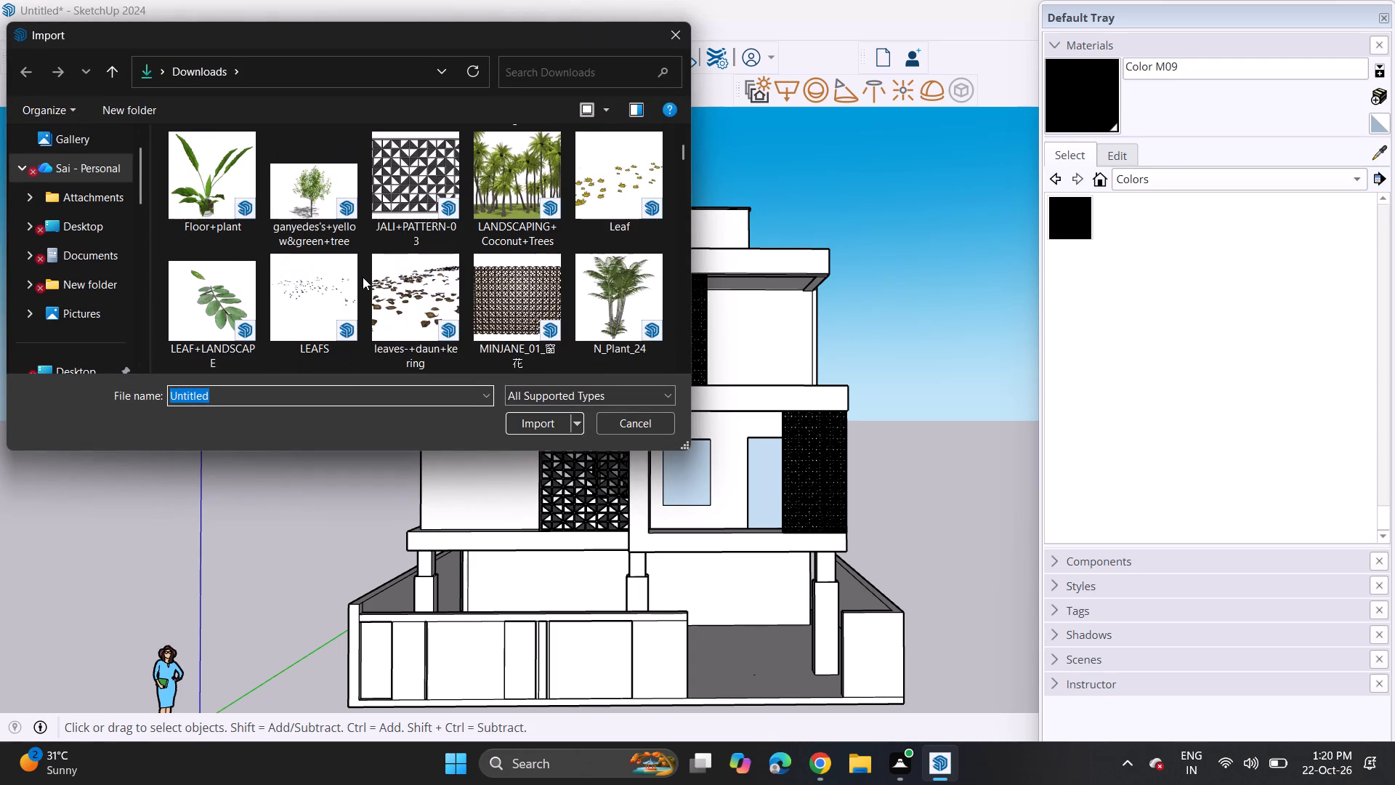
{"action": "scroll", "coordinate": [363, 277], "scroll_direction": "up", "scroll_amount": 1}
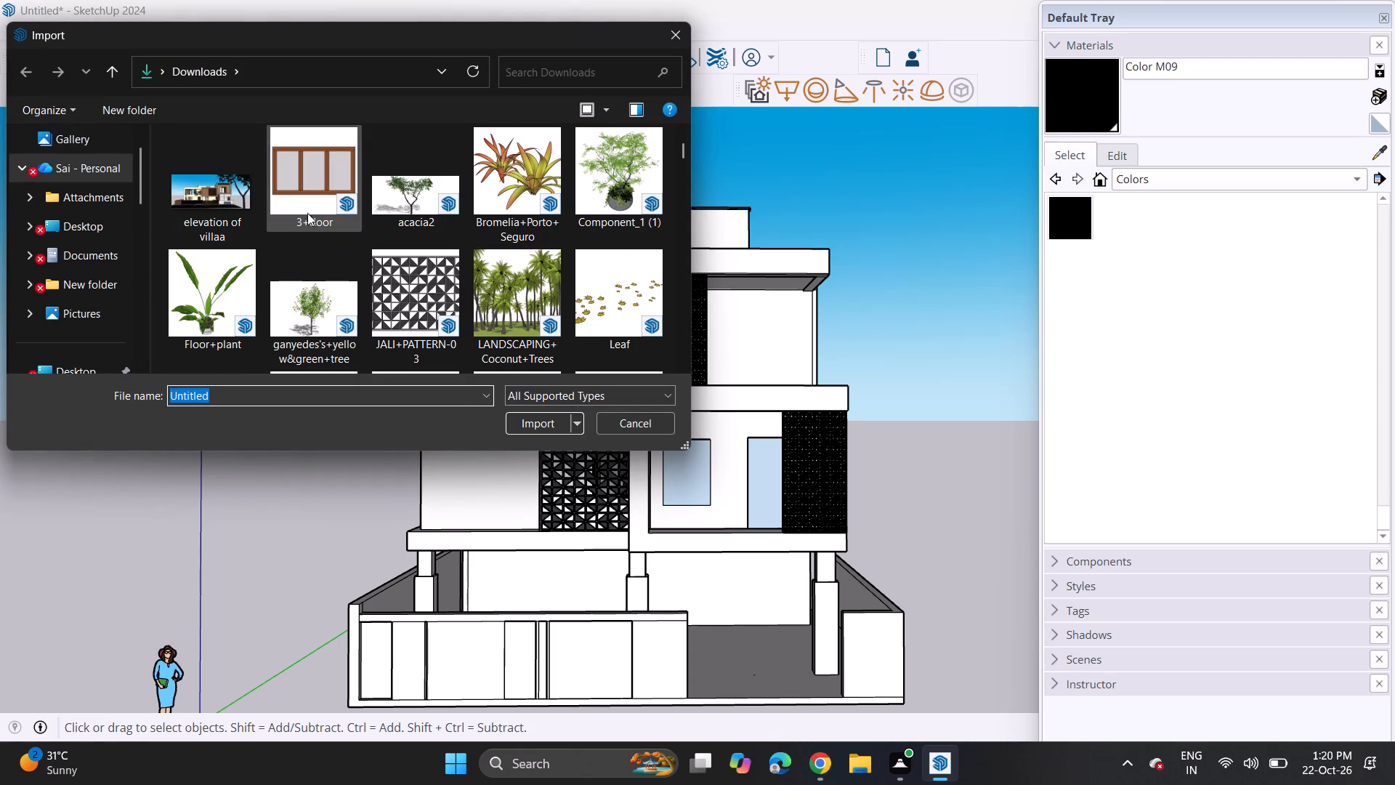
{"action": "left_click", "coordinate": [307, 207]}
{"action": "left_click", "coordinate": [522, 418]}
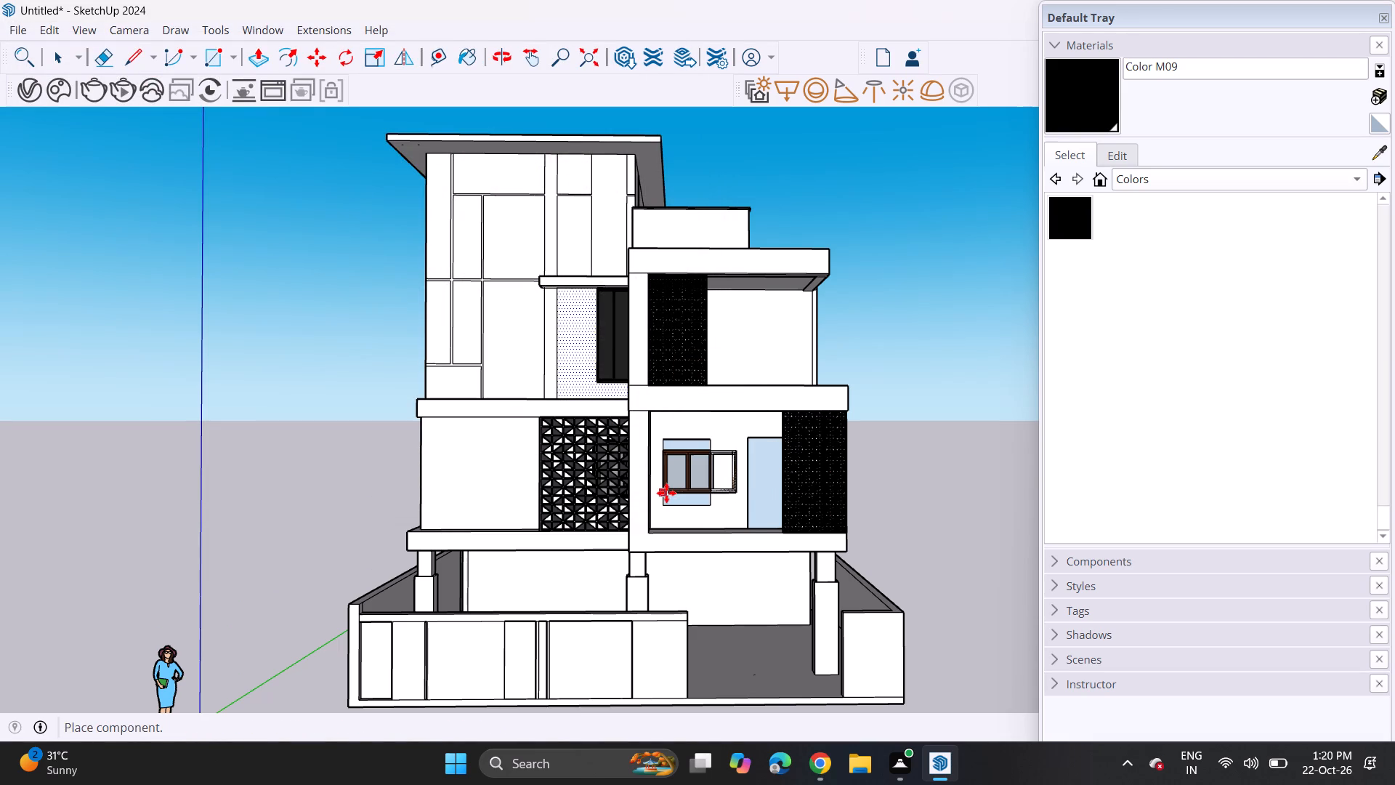
{"action": "left_click", "coordinate": [666, 493]}
Rotate the three-panel component upright in the facade plane so its panels stack vertically.
{"action": "left_click", "coordinate": [343, 56]}
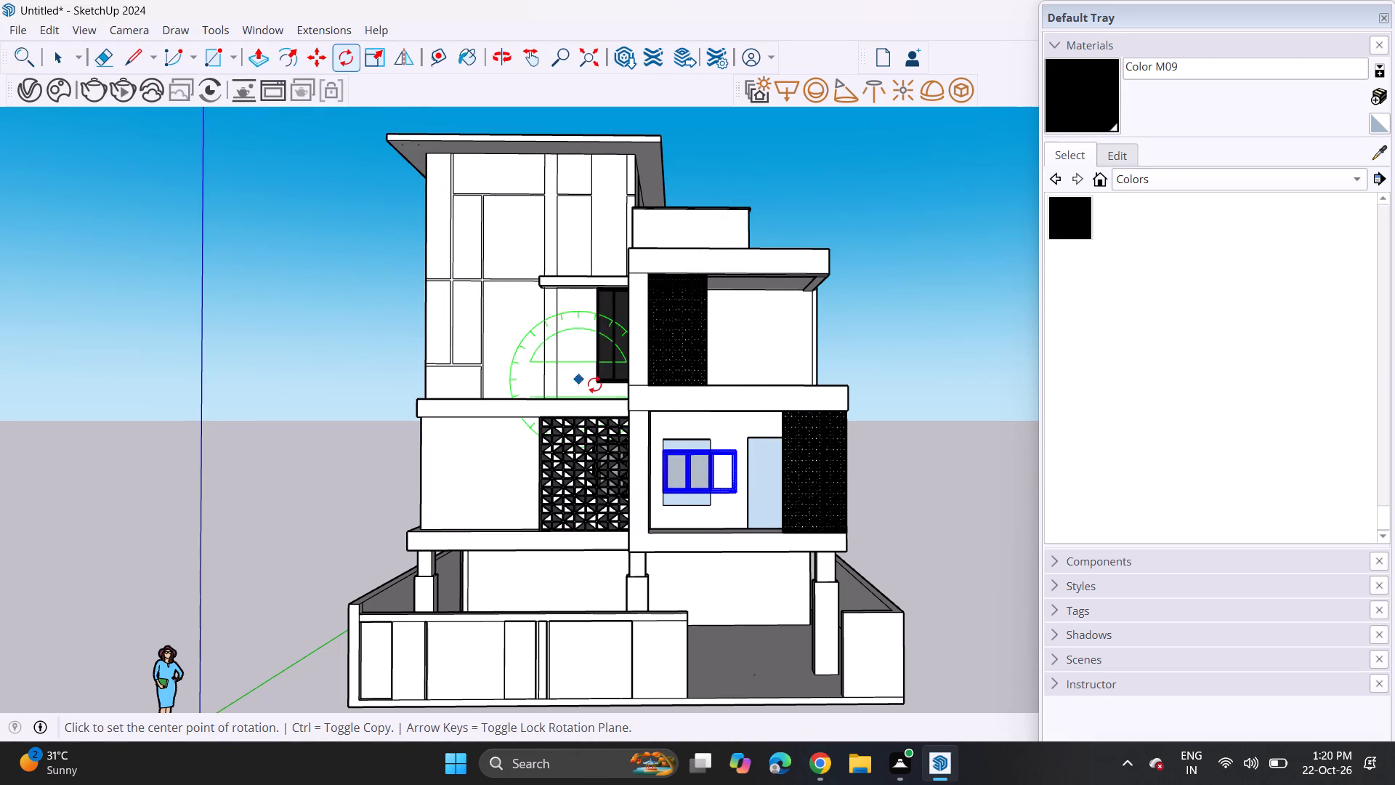
{"action": "left_click", "coordinate": [692, 424]}
{"action": "left_click", "coordinate": [725, 431]}
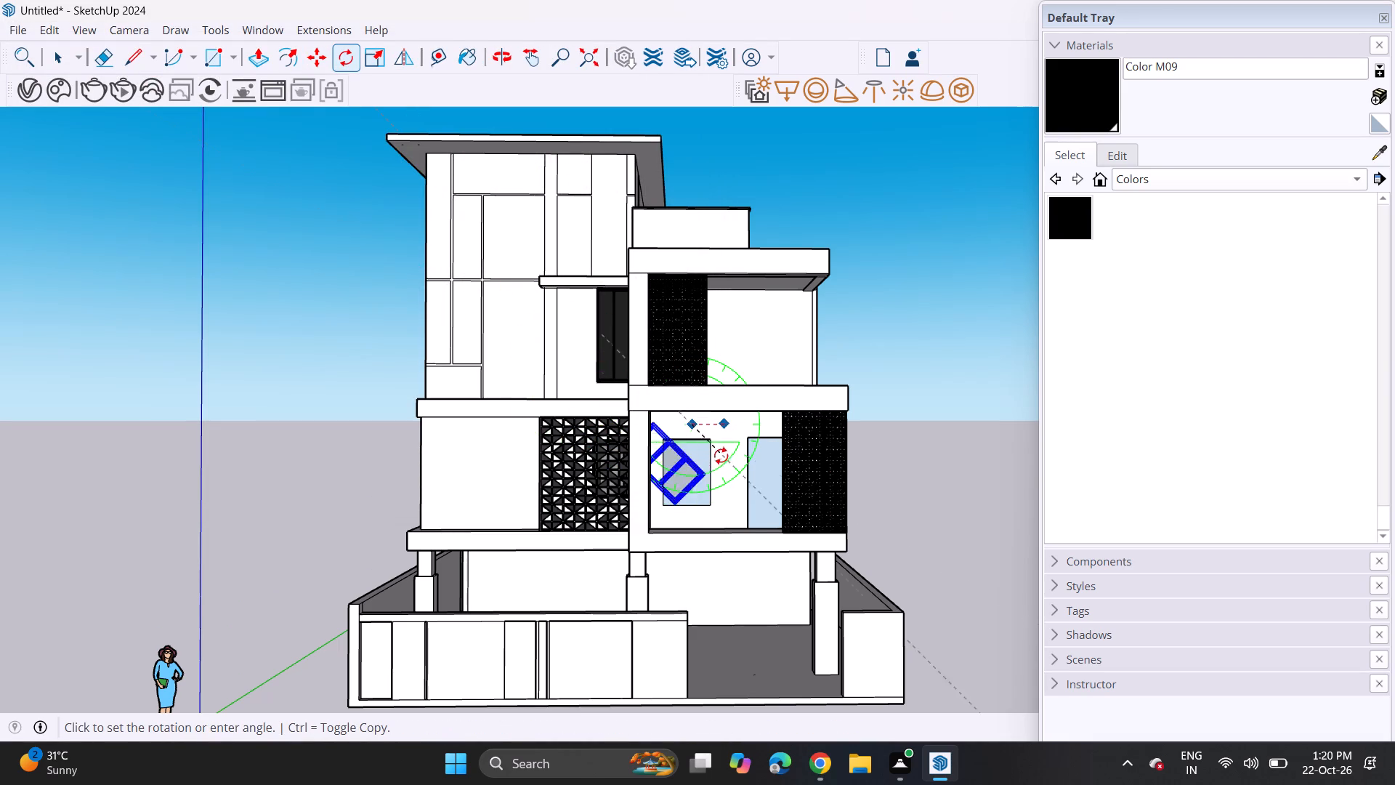
{"action": "left_click", "coordinate": [696, 478]}
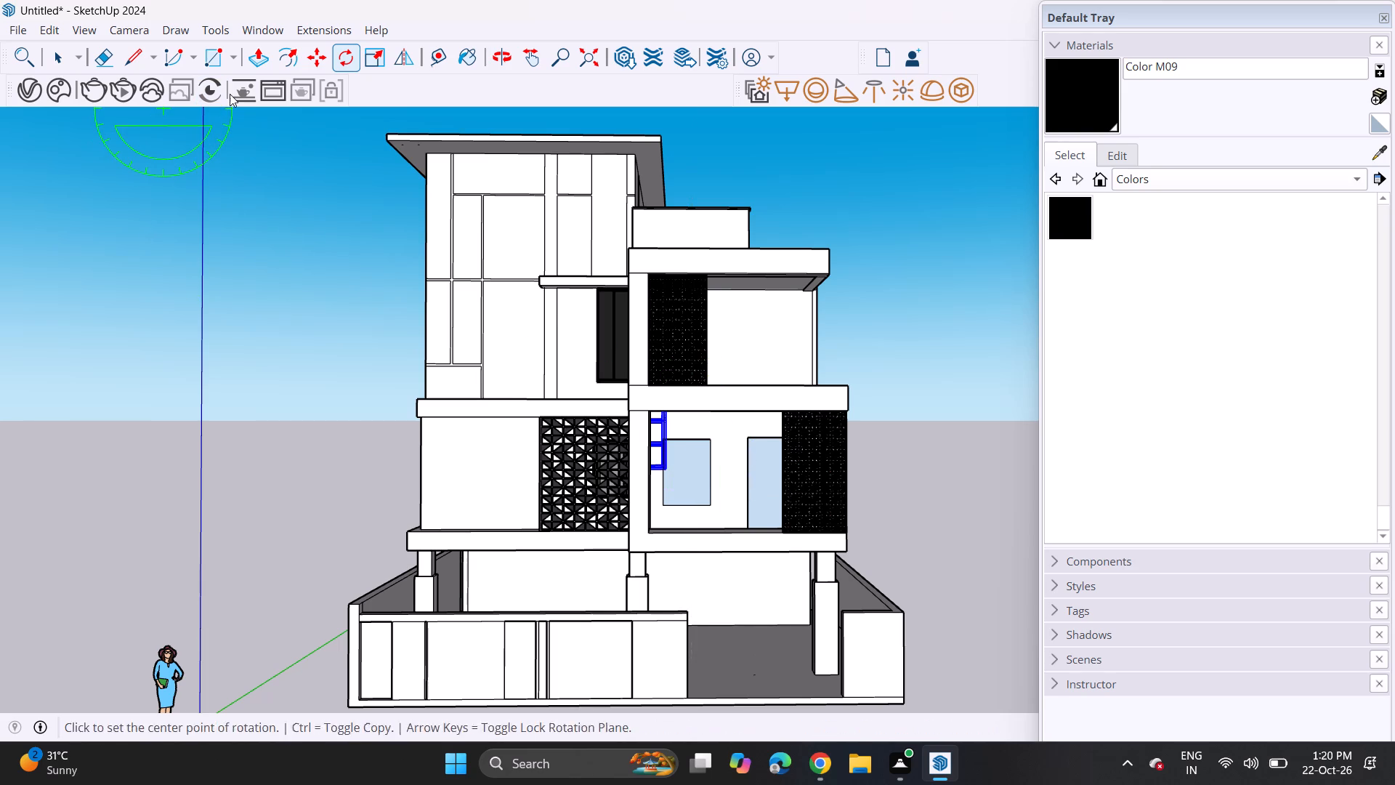
Move the three-panel window component so its upper corner meets the upper corner of the balcony window opening.
{"action": "left_click", "coordinate": [318, 64]}
{"action": "scroll", "coordinate": [615, 367], "scroll_direction": "up", "scroll_amount": 5}
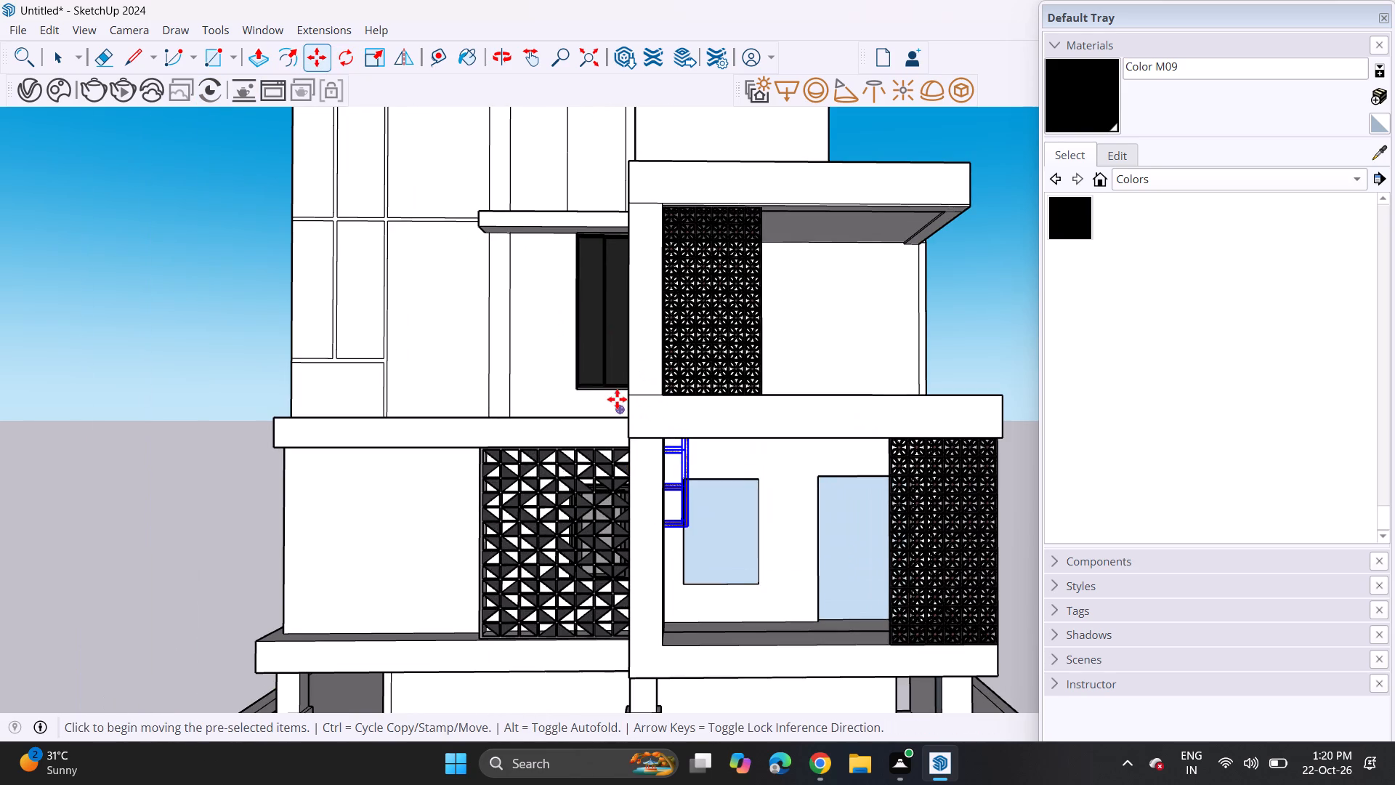
{"action": "left_click", "coordinate": [620, 406]}
{"action": "scroll", "coordinate": [697, 476], "scroll_direction": "up", "scroll_amount": 11}
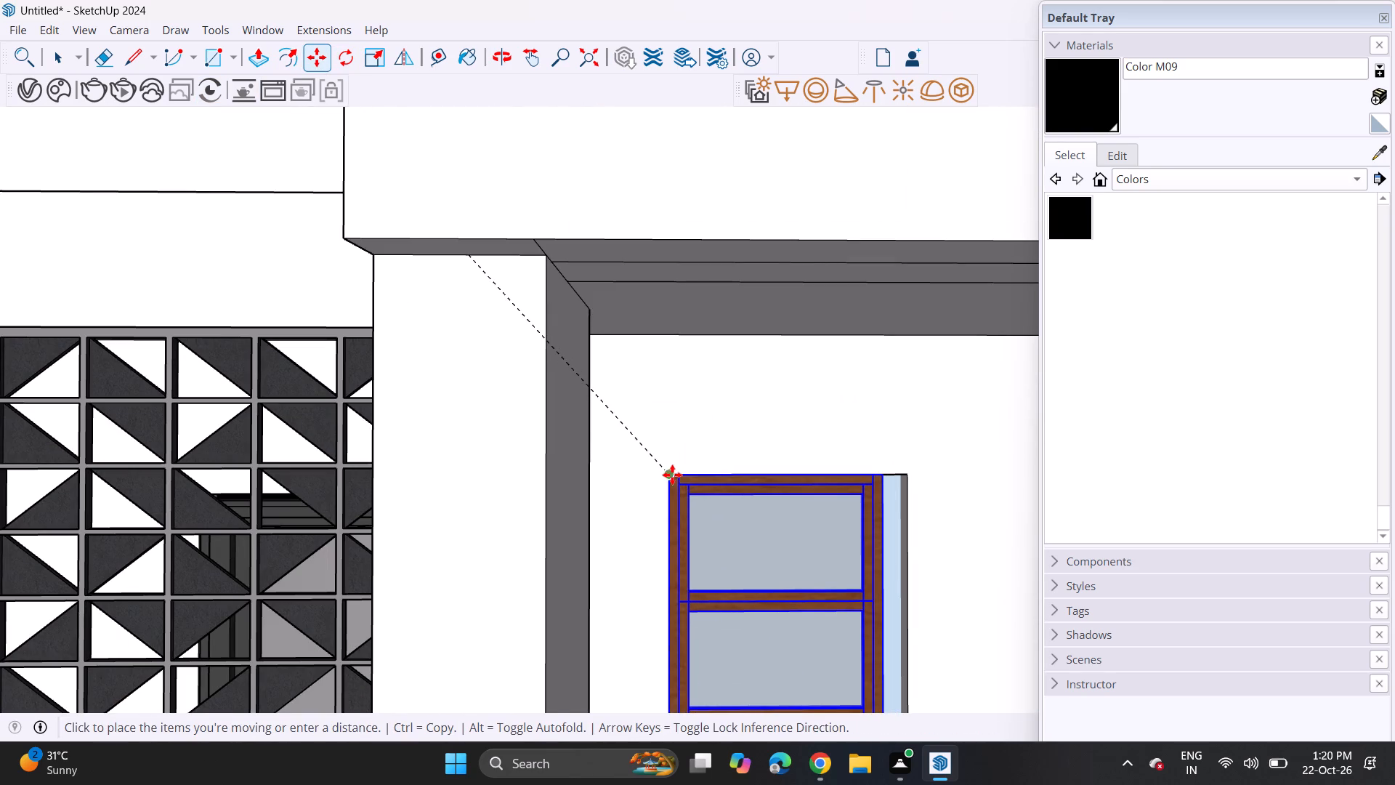
{"action": "left_click", "coordinate": [671, 475]}
Paint the light-blue faces of the balcony window and door openings black with Color M09.
{"action": "scroll", "coordinate": [671, 492], "scroll_direction": "down", "scroll_amount": 7}
{"action": "scroll", "coordinate": [679, 502], "scroll_direction": "up", "scroll_amount": 2}
{"action": "middle_click_drag", "start_coordinate": [649, 476], "coordinate": [557, 385], "text": "shift"}
{"action": "middle_click_drag", "start_coordinate": [559, 454], "coordinate": [273, 612]}
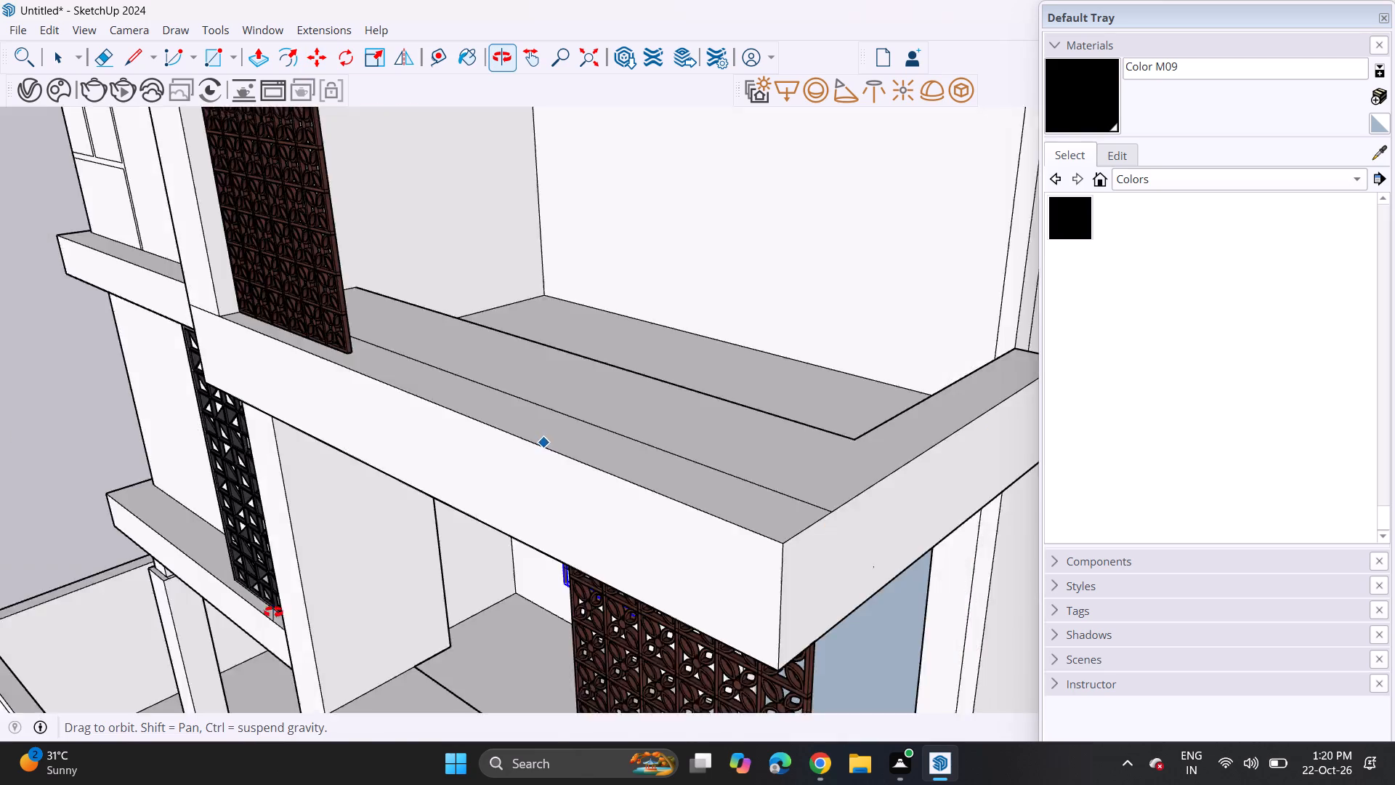
{"action": "middle_click_drag", "start_coordinate": [273, 612], "coordinate": [390, 522]}
{"action": "scroll", "coordinate": [467, 610], "scroll_direction": "up", "scroll_amount": 1, "text": "shift"}
{"action": "middle_click_drag", "start_coordinate": [444, 494], "coordinate": [444, 452], "text": "shift"}
{"action": "scroll", "coordinate": [444, 468], "scroll_direction": "up", "scroll_amount": 1, "text": "shift"}
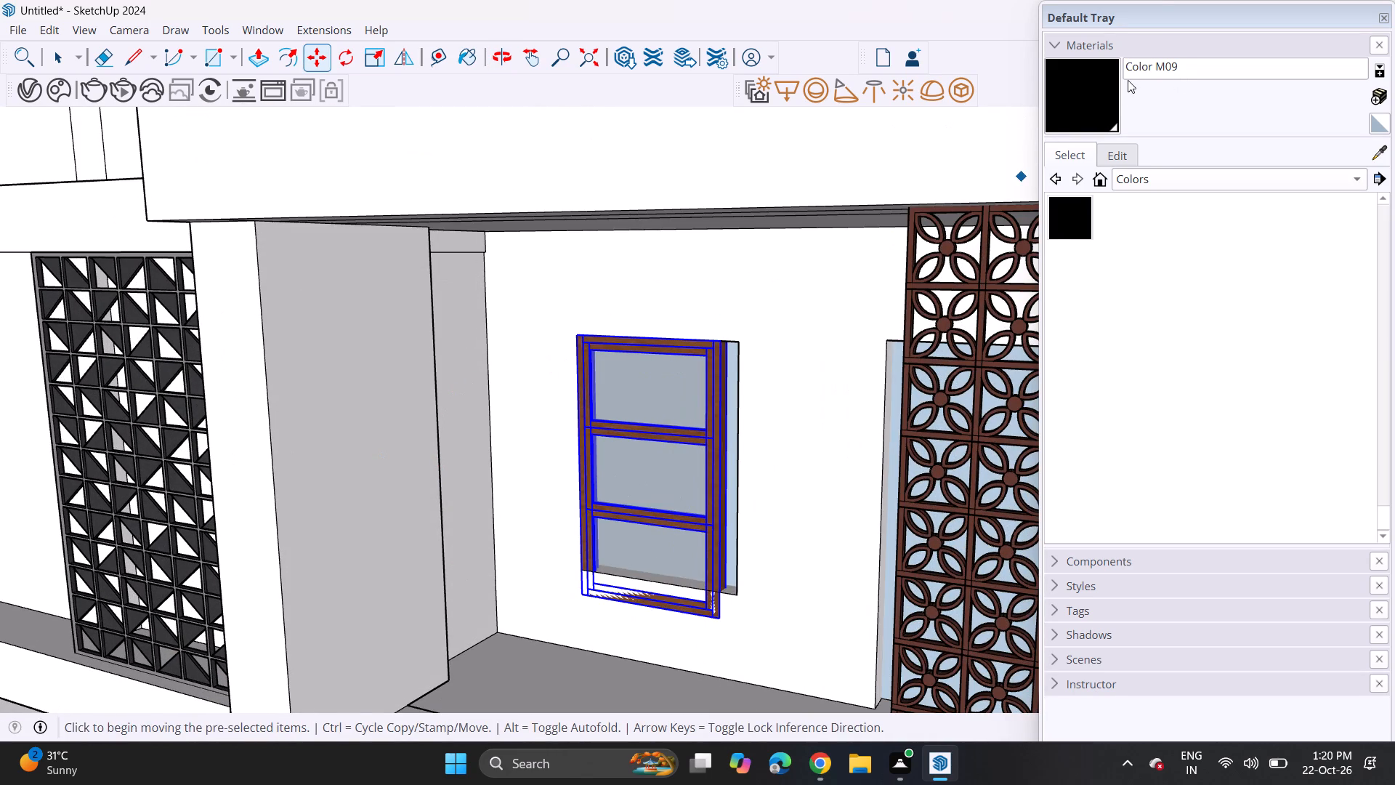
{"action": "left_click", "coordinate": [1099, 99]}
{"action": "left_click", "coordinate": [732, 485]}
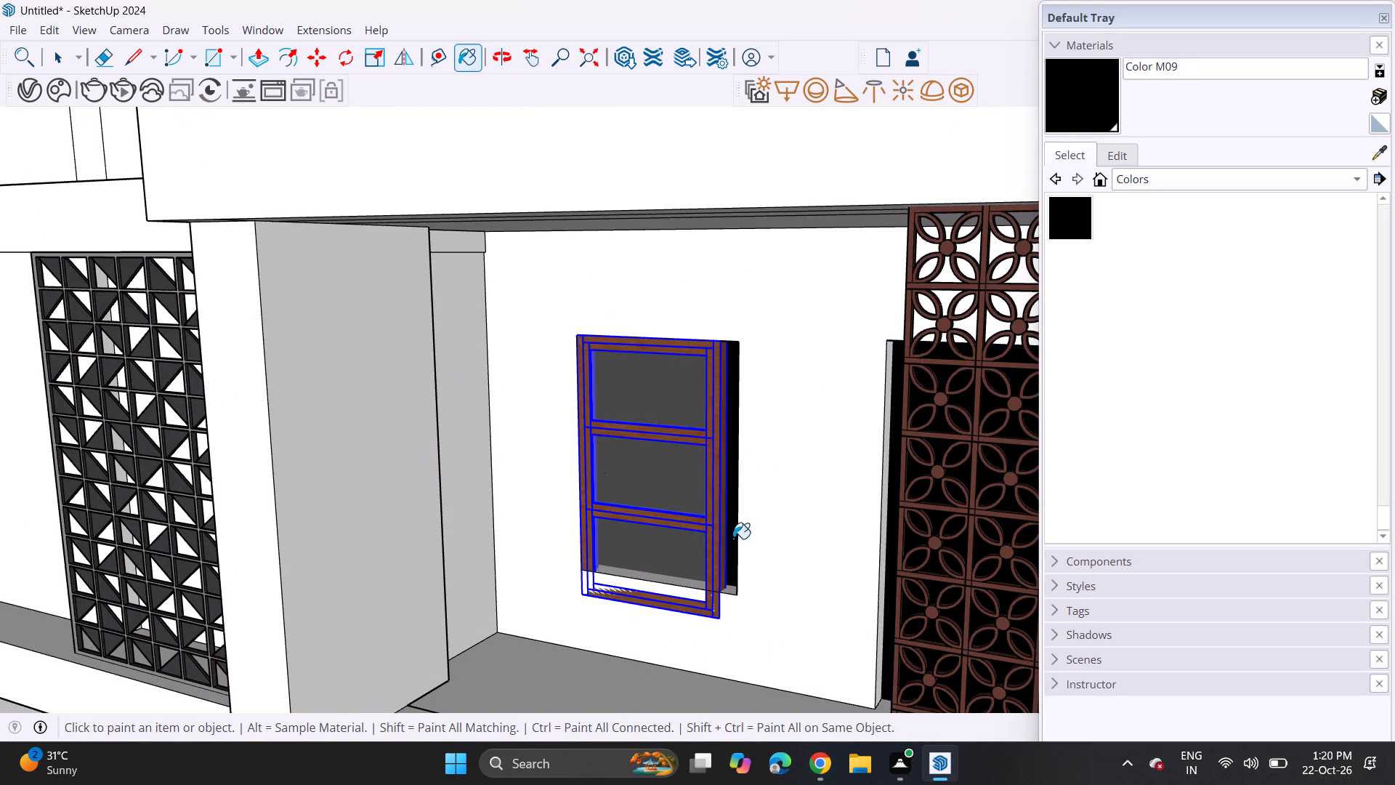
Scale the three-panel window's height and width to fit the balcony window opening exactly and clear its selection.
{"action": "scroll", "coordinate": [733, 539], "scroll_direction": "up", "scroll_amount": 2}
{"action": "scroll", "coordinate": [733, 540], "scroll_direction": "down", "scroll_amount": 7}
{"action": "middle_click_drag", "start_coordinate": [705, 601], "coordinate": [724, 566]}
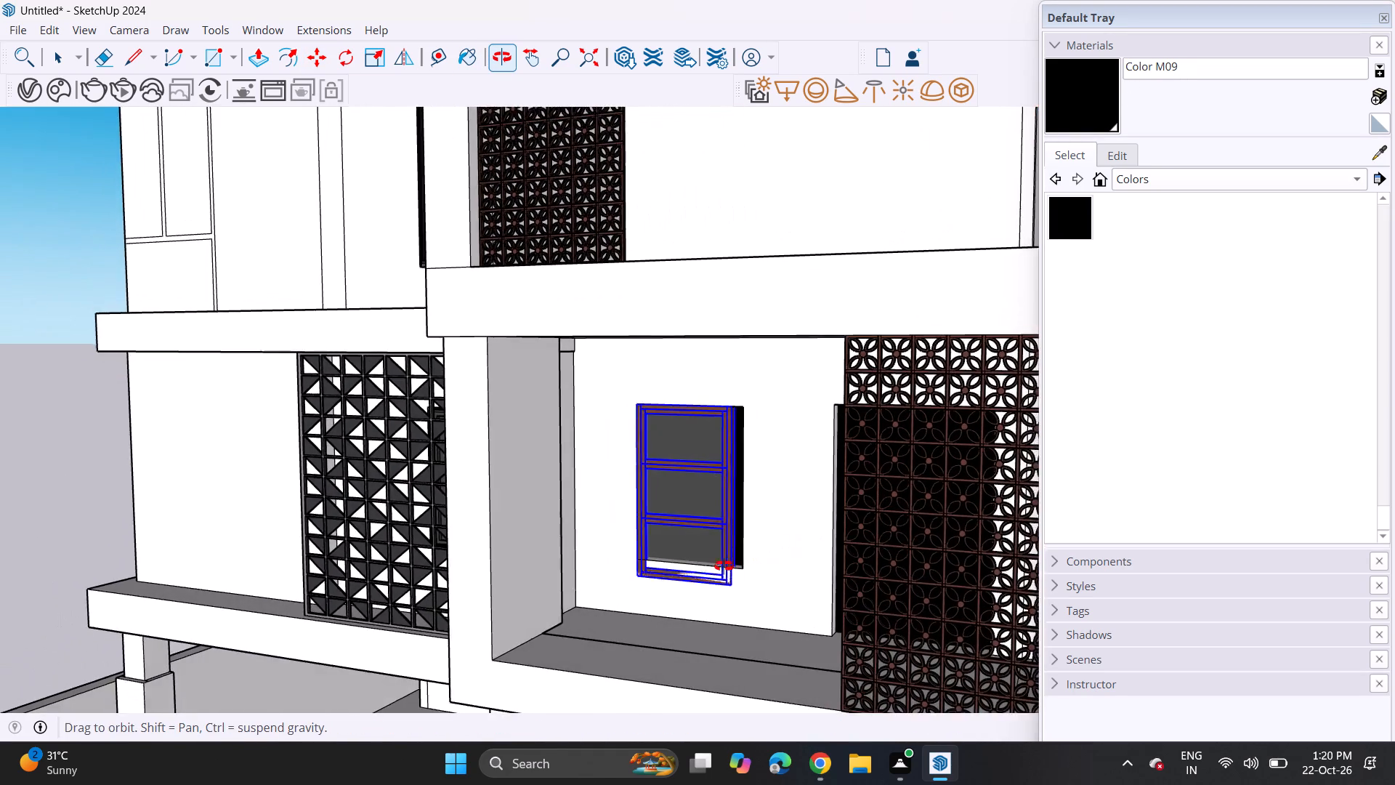
{"action": "middle_click_drag", "start_coordinate": [724, 566], "coordinate": [723, 567]}
{"action": "scroll", "coordinate": [698, 575], "scroll_direction": "up", "scroll_amount": 5}
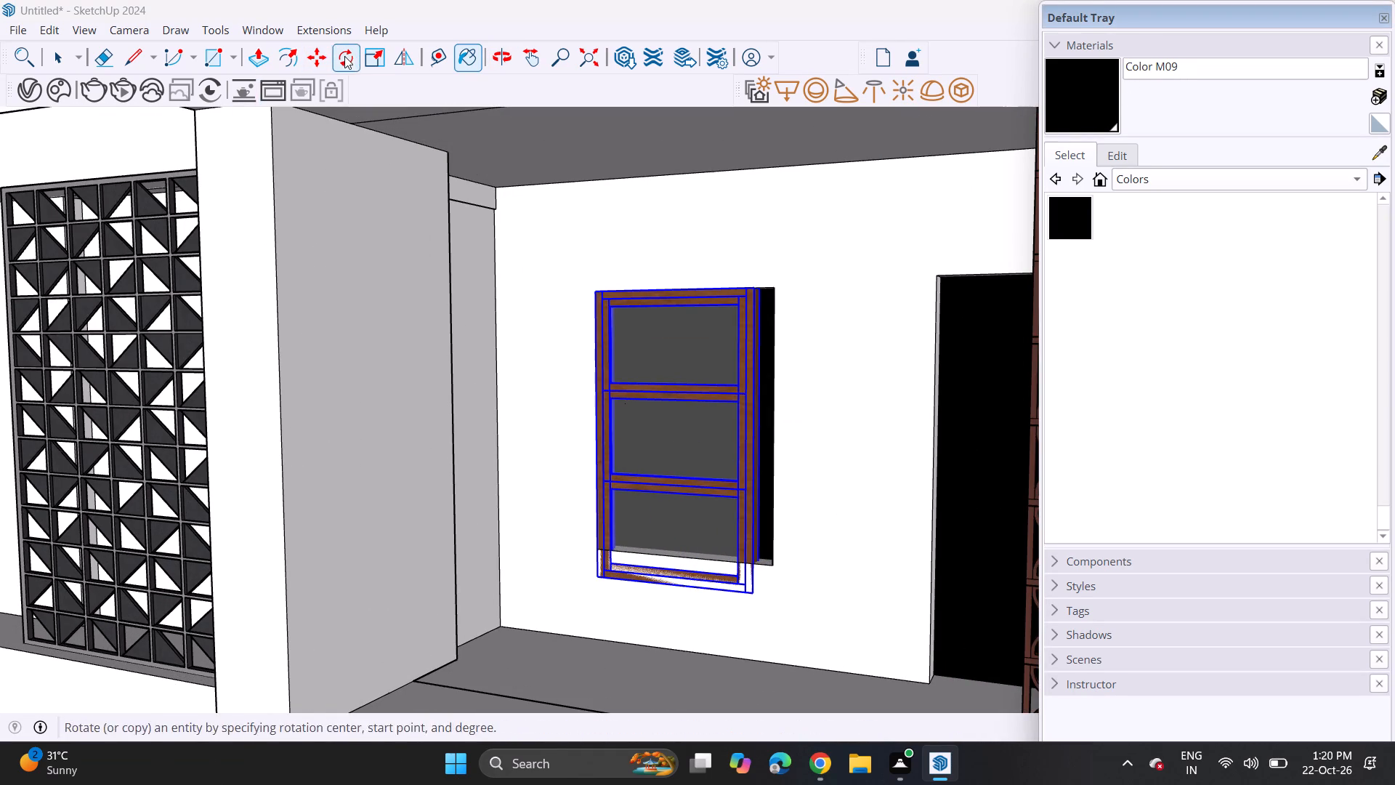
{"action": "left_click", "coordinate": [367, 63]}
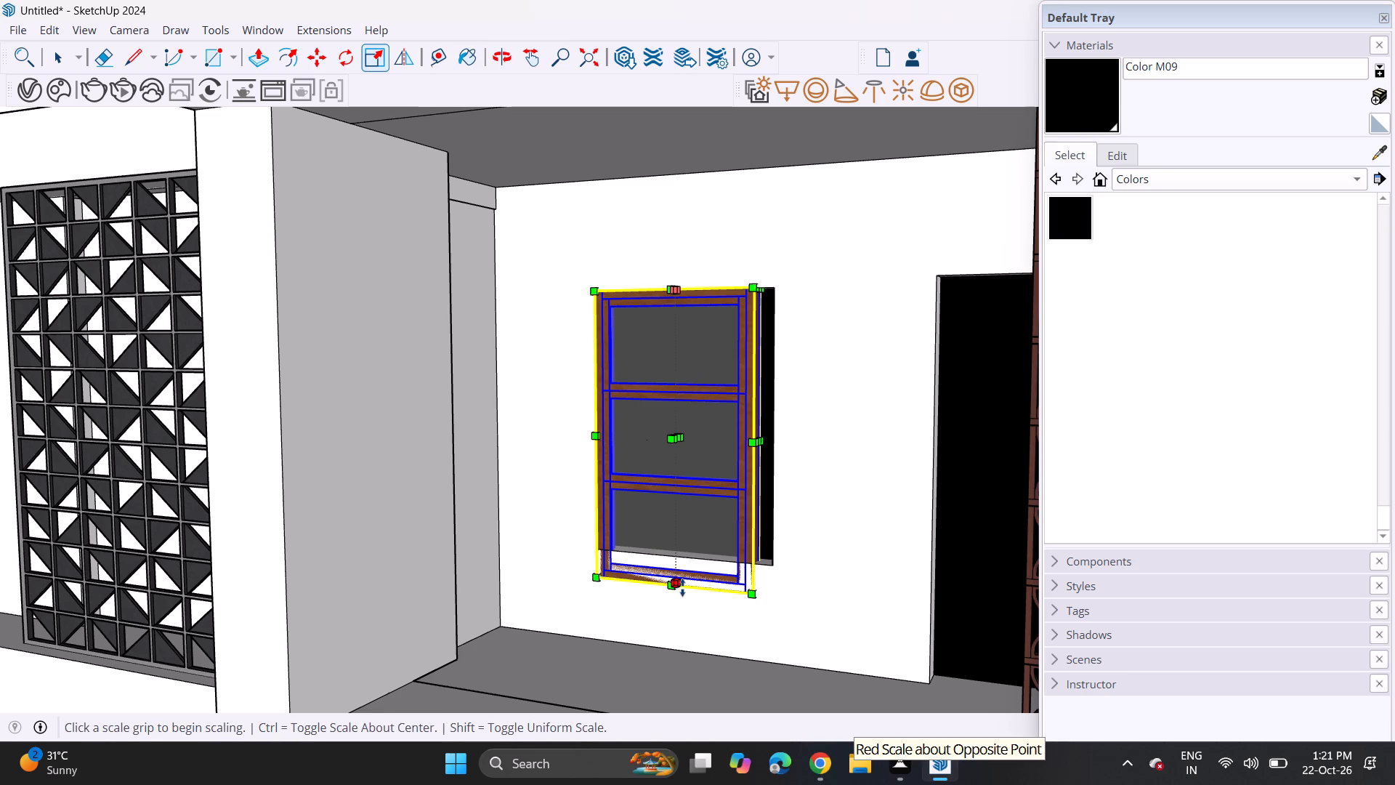
{"action": "left_click", "coordinate": [680, 587]}
{"action": "left_click", "coordinate": [689, 557]}
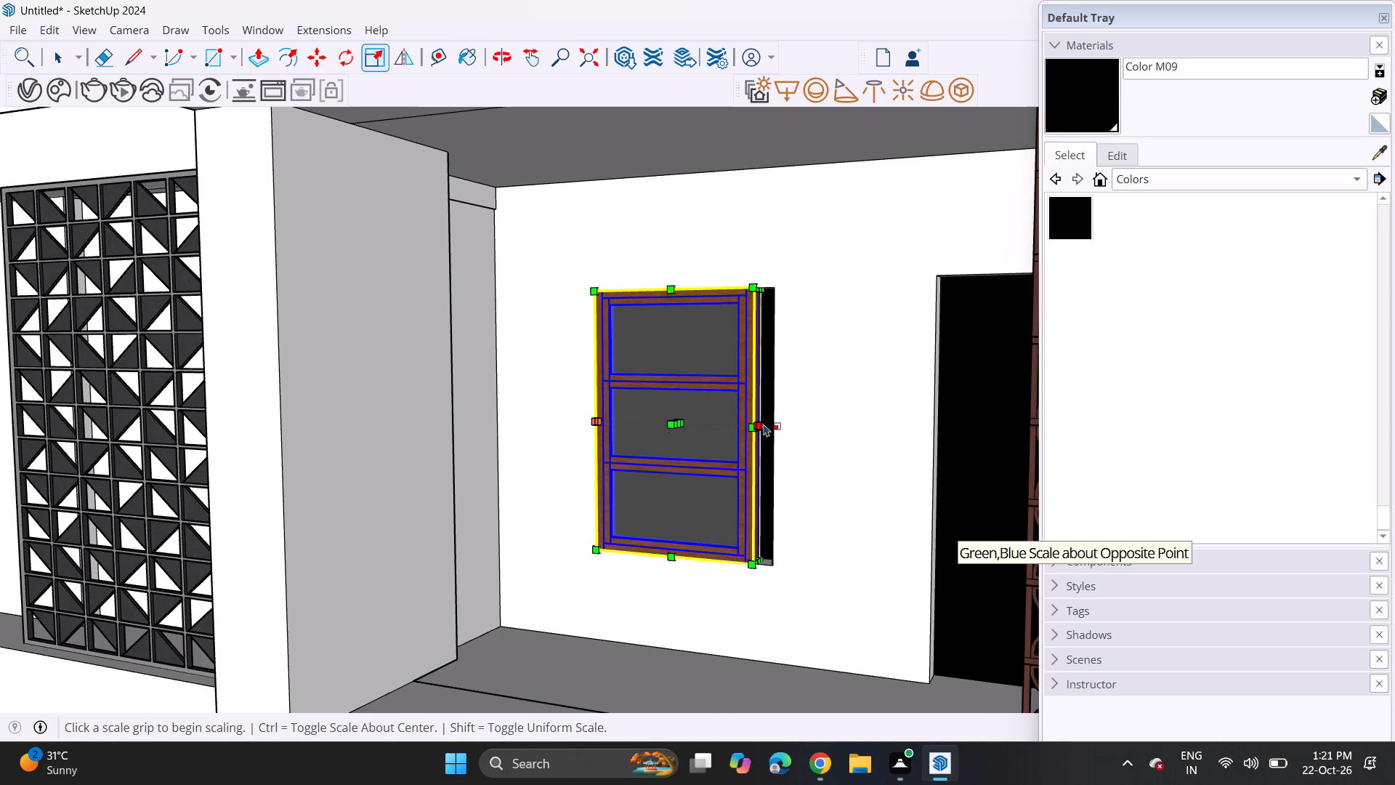
{"action": "left_click", "coordinate": [762, 424]}
{"action": "left_click", "coordinate": [776, 438]}
{"action": "scroll", "coordinate": [727, 472], "scroll_direction": "down", "scroll_amount": 8}
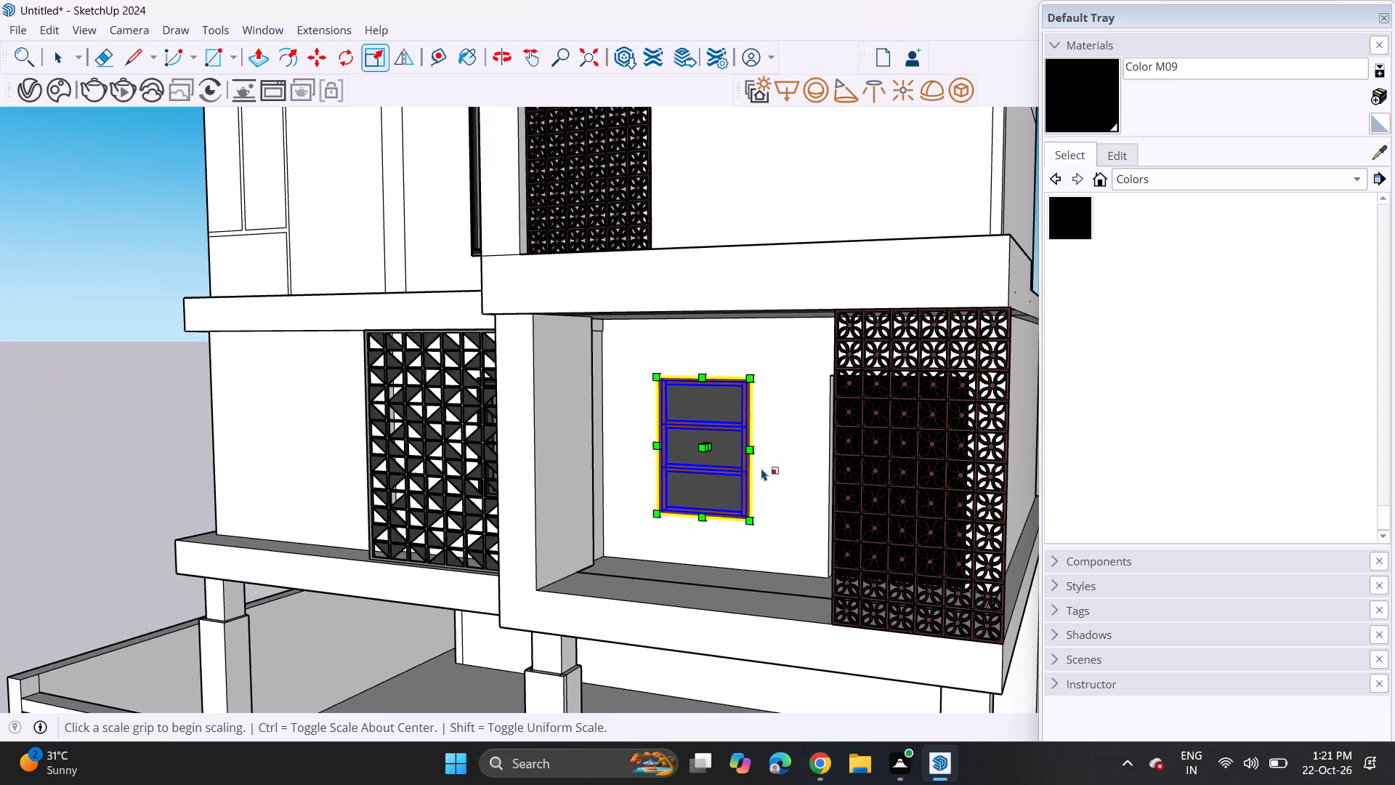
{"action": "key", "text": "space"}
{"action": "left_click", "coordinate": [772, 474]}
Import the door (1) component from the Downloads folder and place it on the balcony floor at the black door opening.
{"action": "scroll", "coordinate": [759, 490], "scroll_direction": "down", "scroll_amount": 7}
{"action": "middle_click_drag", "start_coordinate": [781, 478], "coordinate": [940, 473]}
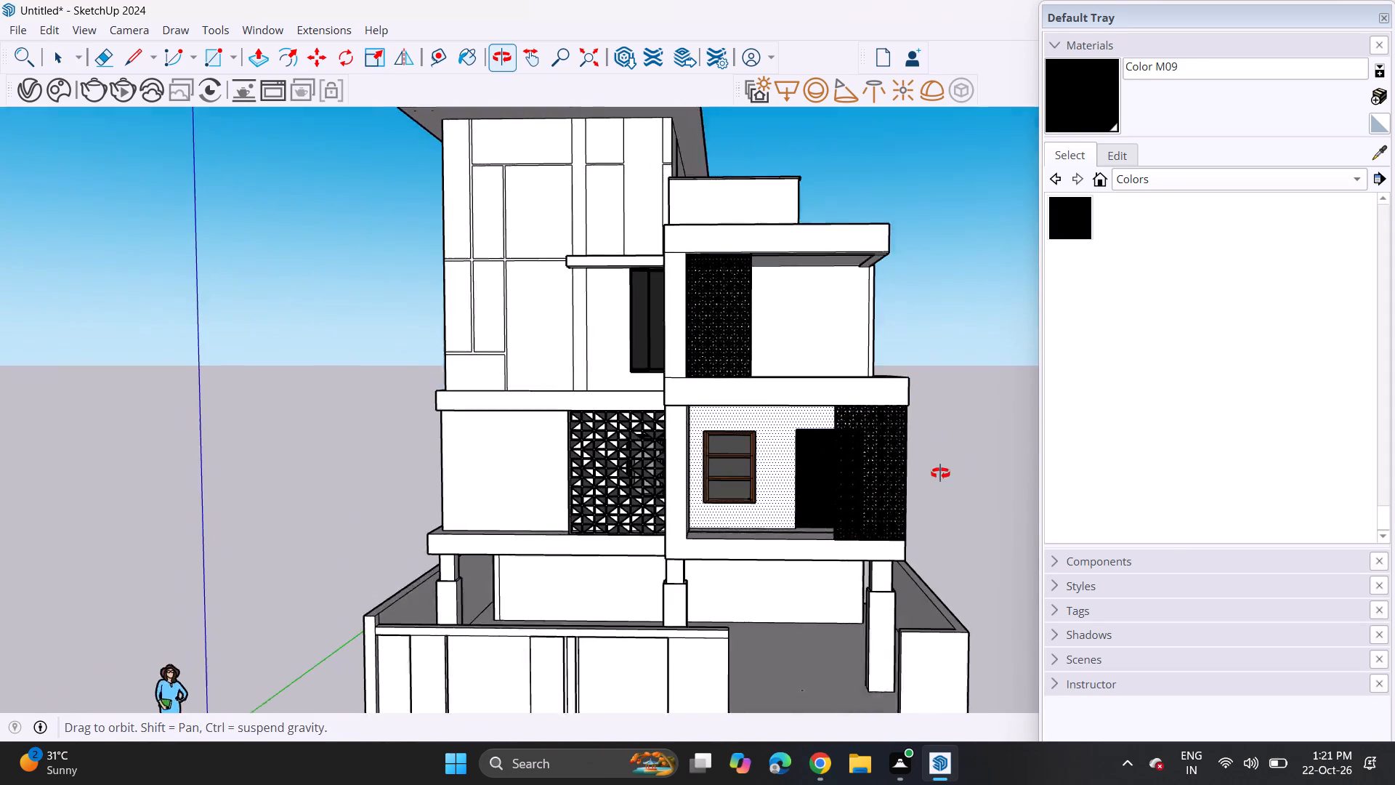
{"action": "middle_click_drag", "start_coordinate": [940, 473], "coordinate": [961, 477]}
{"action": "left_click", "coordinate": [25, 31]}
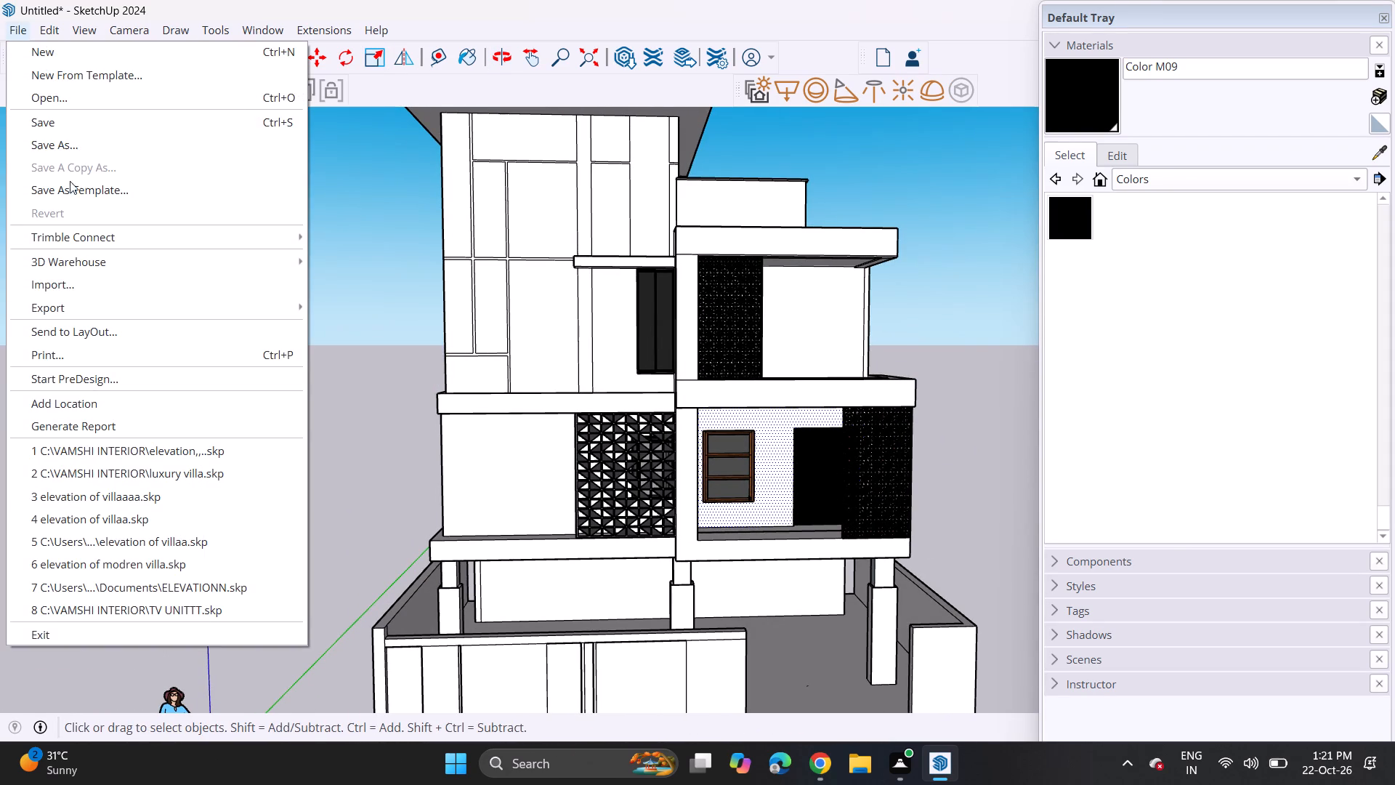
{"action": "left_click", "coordinate": [90, 295]}
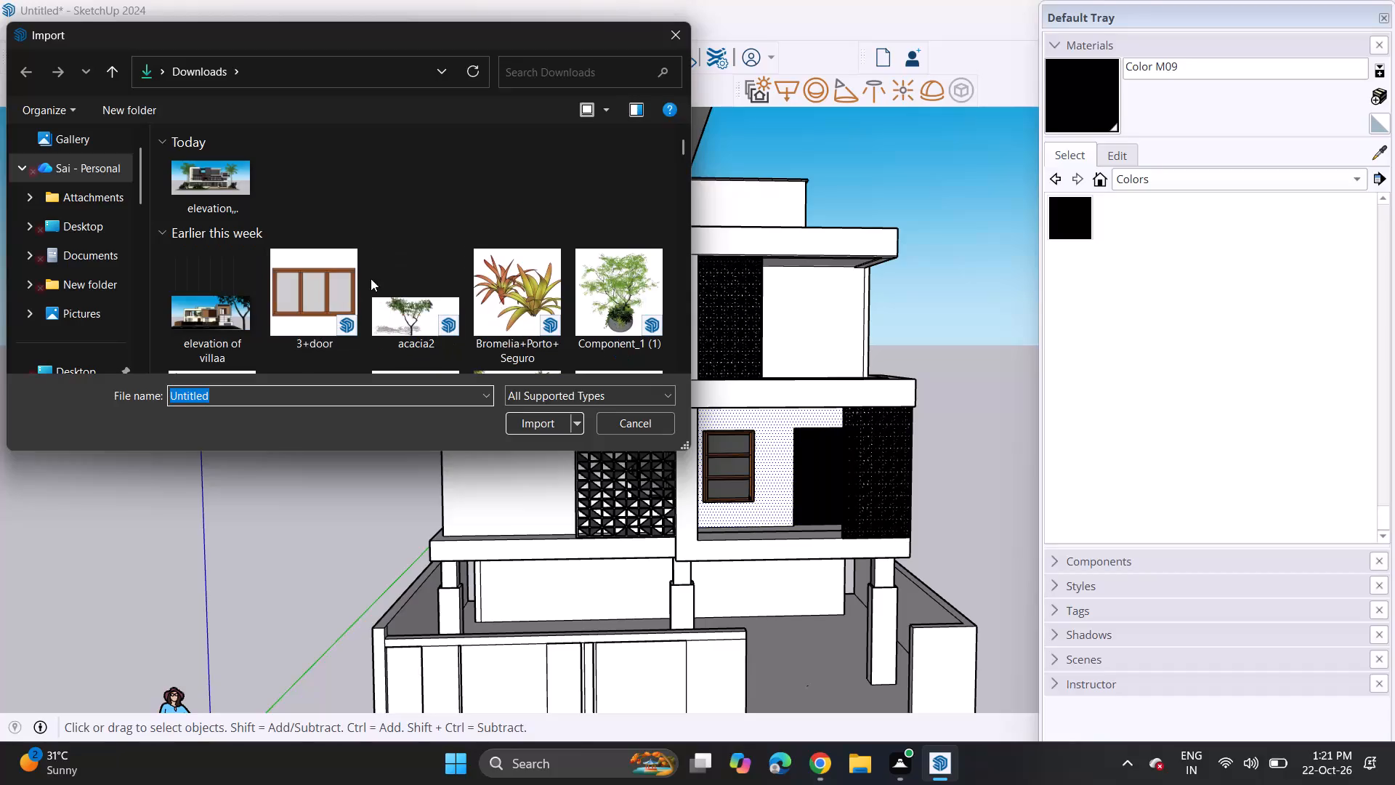
{"action": "scroll", "coordinate": [386, 276], "scroll_direction": "down", "scroll_amount": 2}
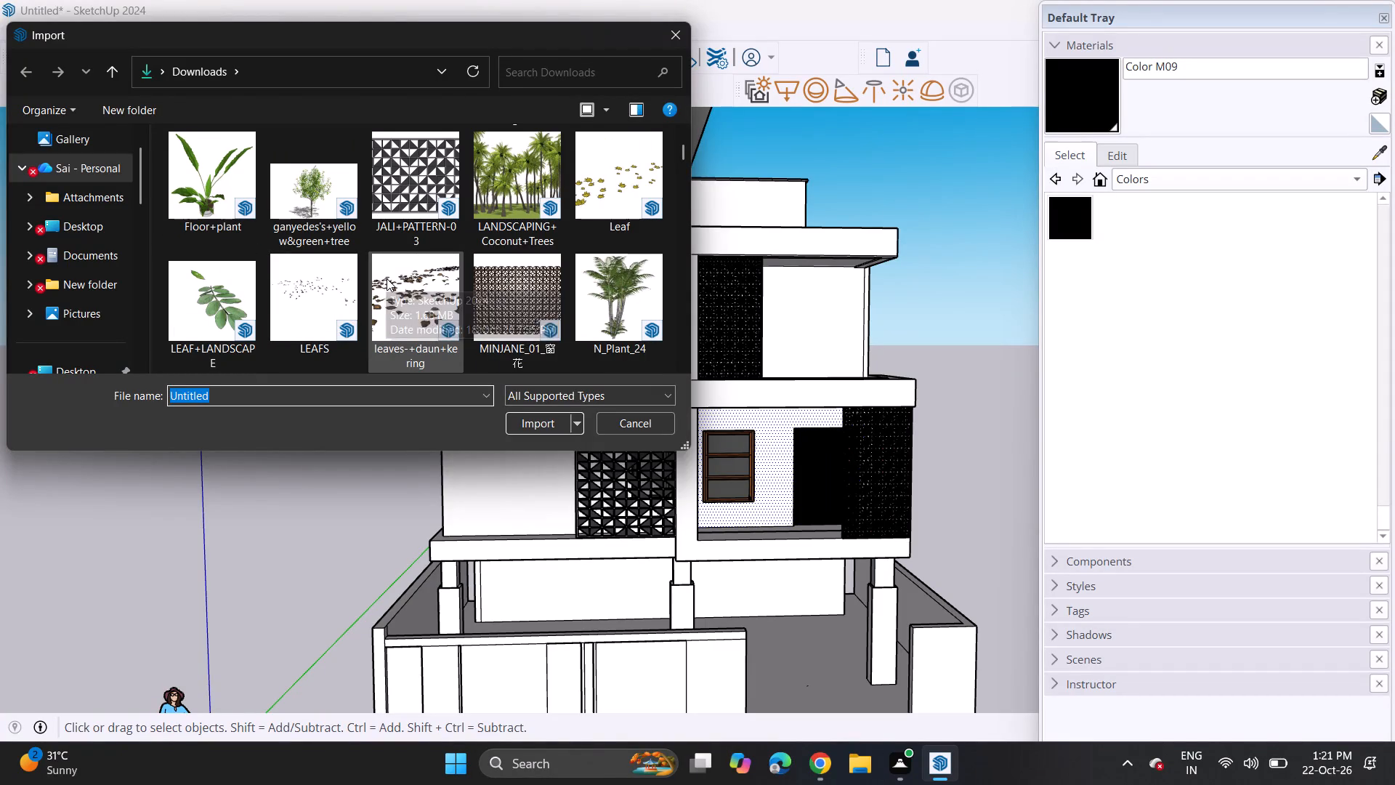
{"action": "scroll", "coordinate": [387, 281], "scroll_direction": "down", "scroll_amount": 16}
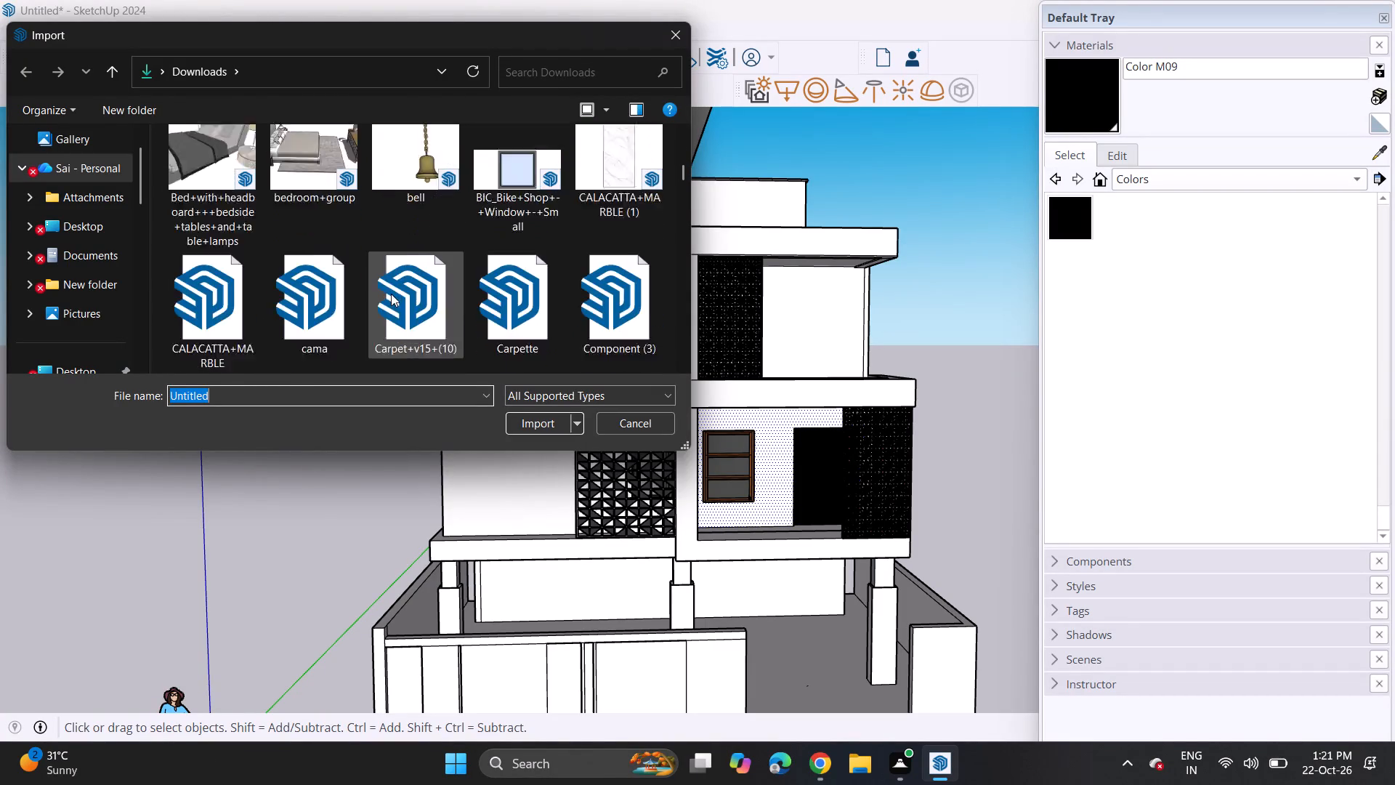
{"action": "scroll", "coordinate": [391, 294], "scroll_direction": "down", "scroll_amount": 8}
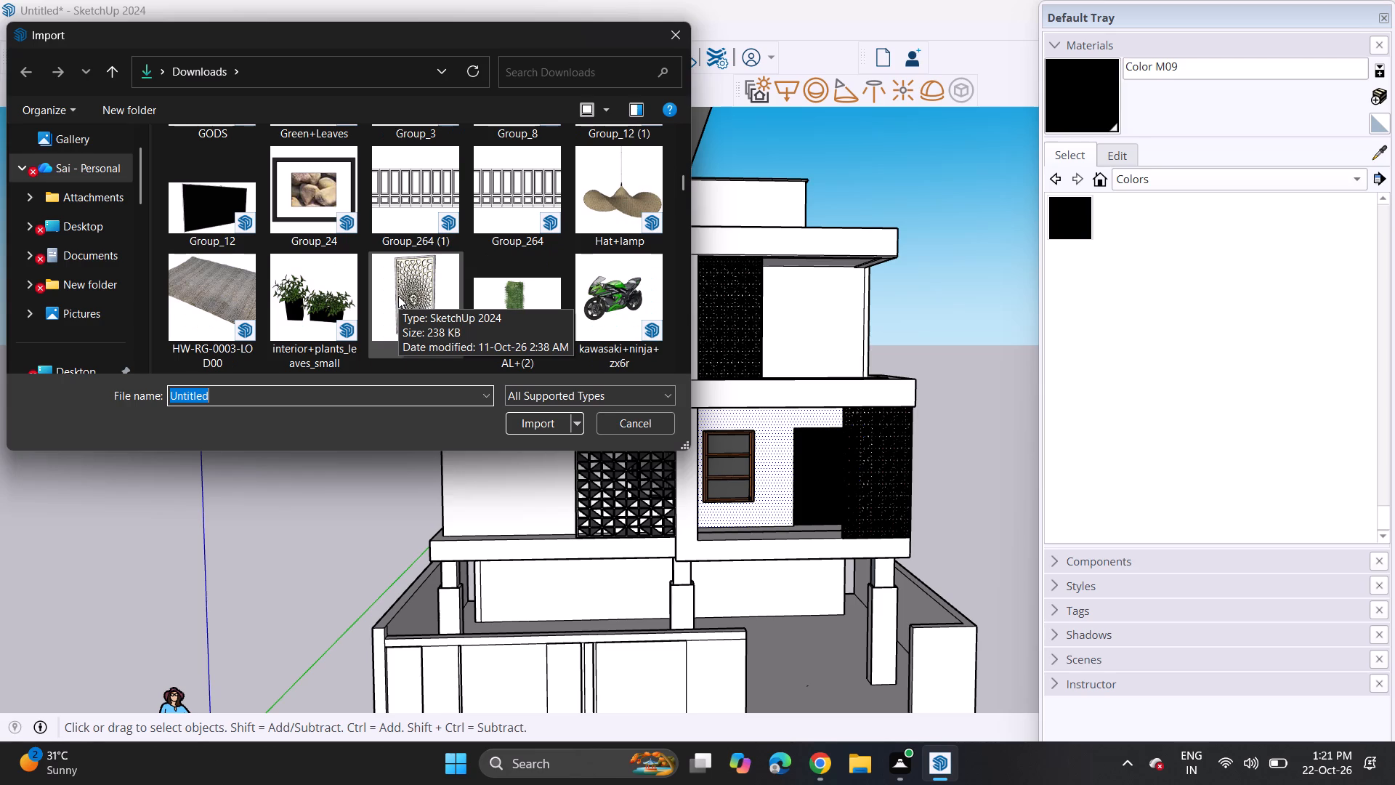
{"action": "scroll", "coordinate": [401, 296], "scroll_direction": "down", "scroll_amount": 6}
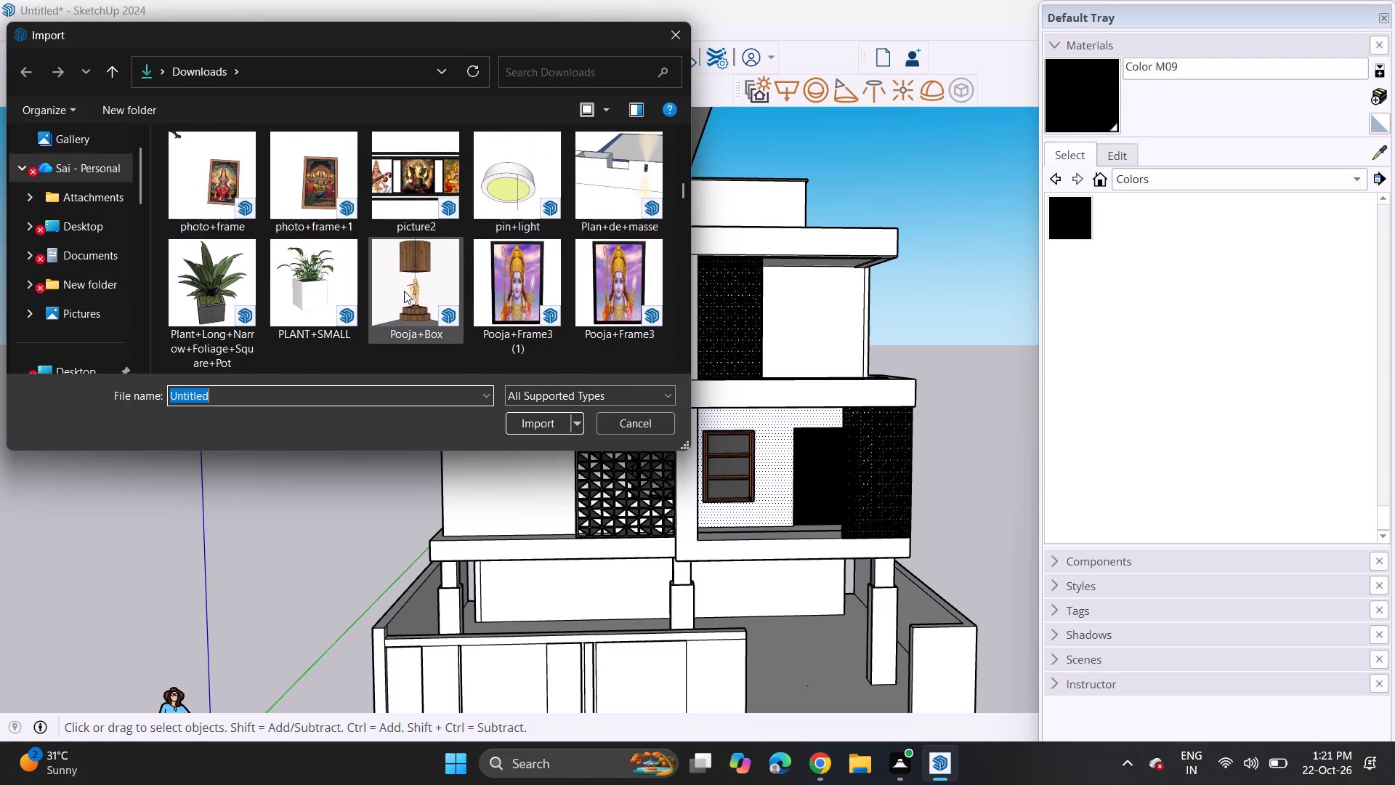
{"action": "scroll", "coordinate": [404, 289], "scroll_direction": "down", "scroll_amount": 6}
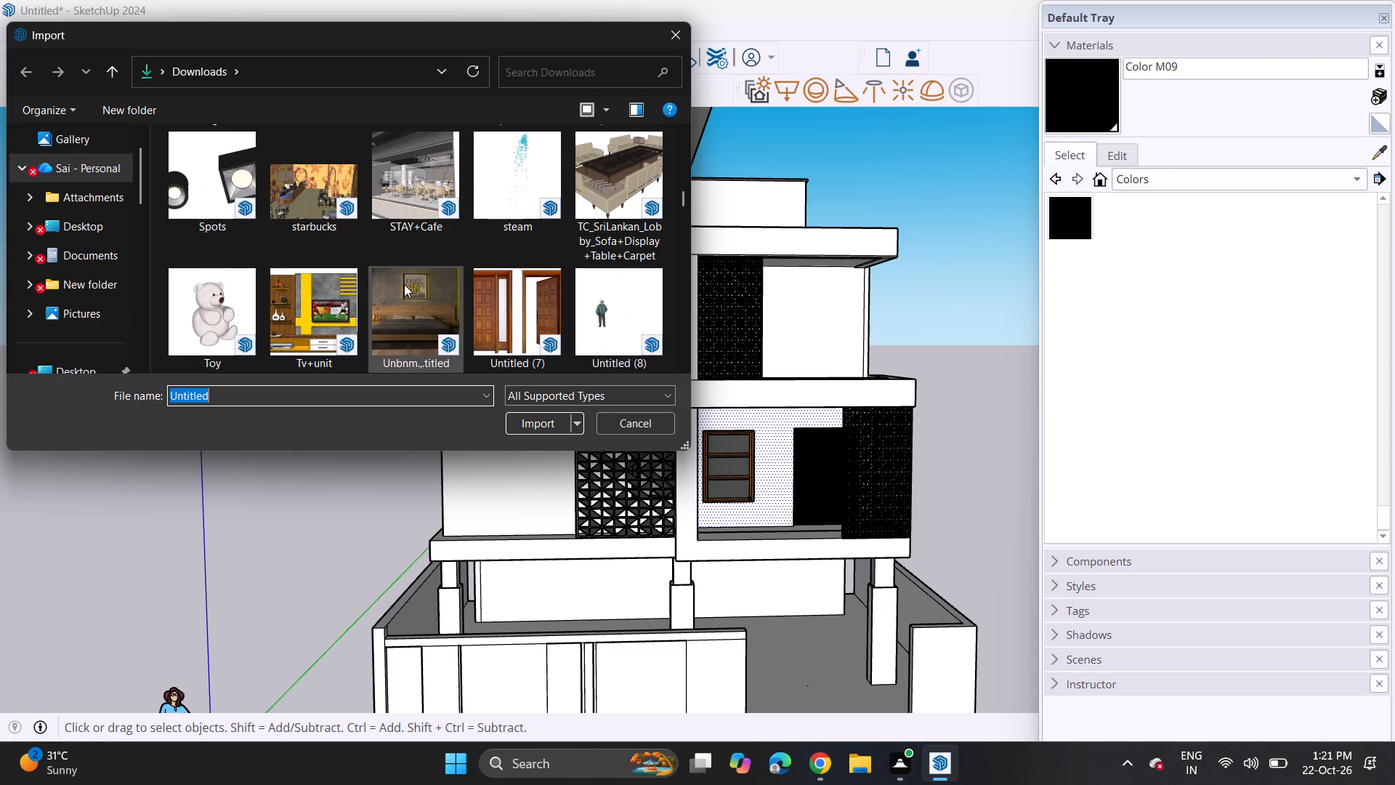
{"action": "scroll", "coordinate": [404, 284], "scroll_direction": "down", "scroll_amount": 8}
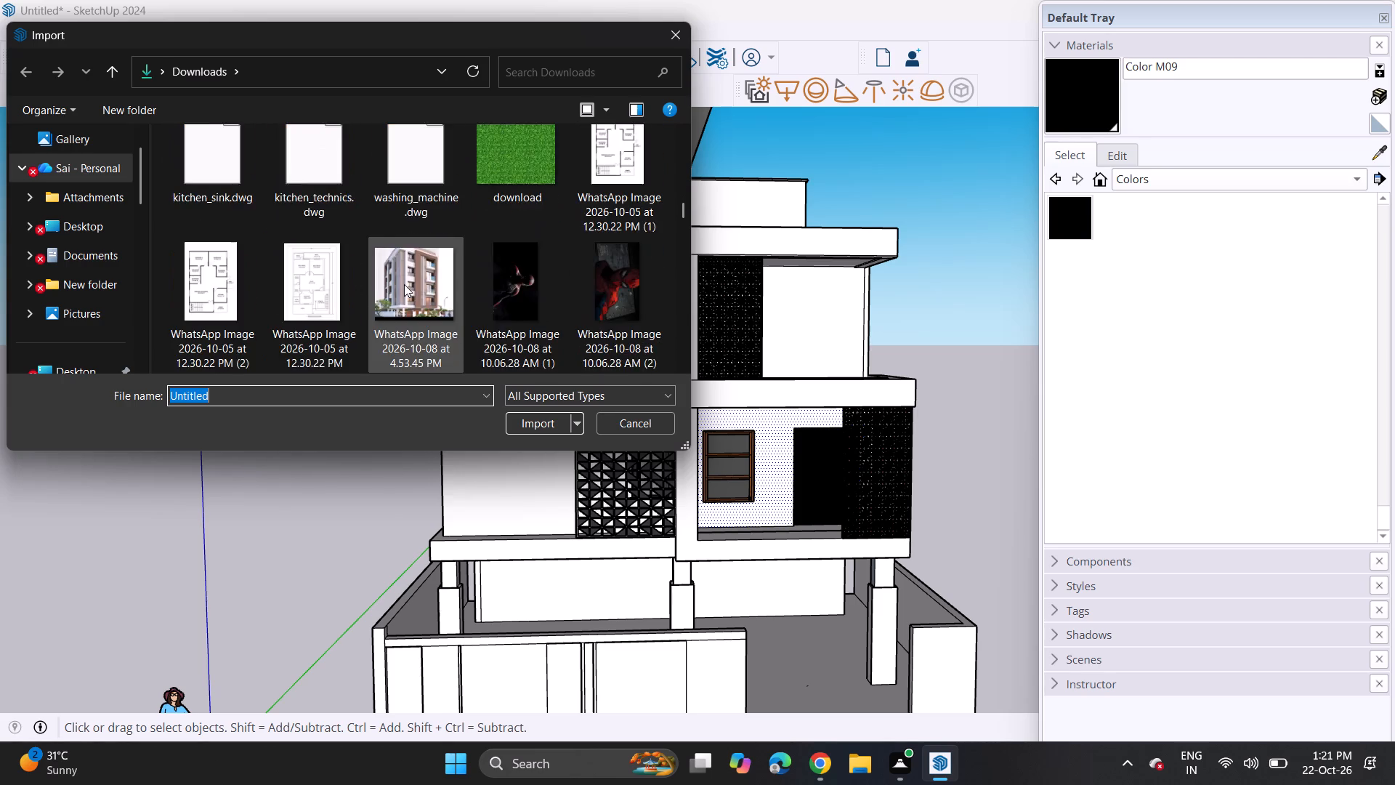
{"action": "scroll", "coordinate": [404, 283], "scroll_direction": "down", "scroll_amount": 7}
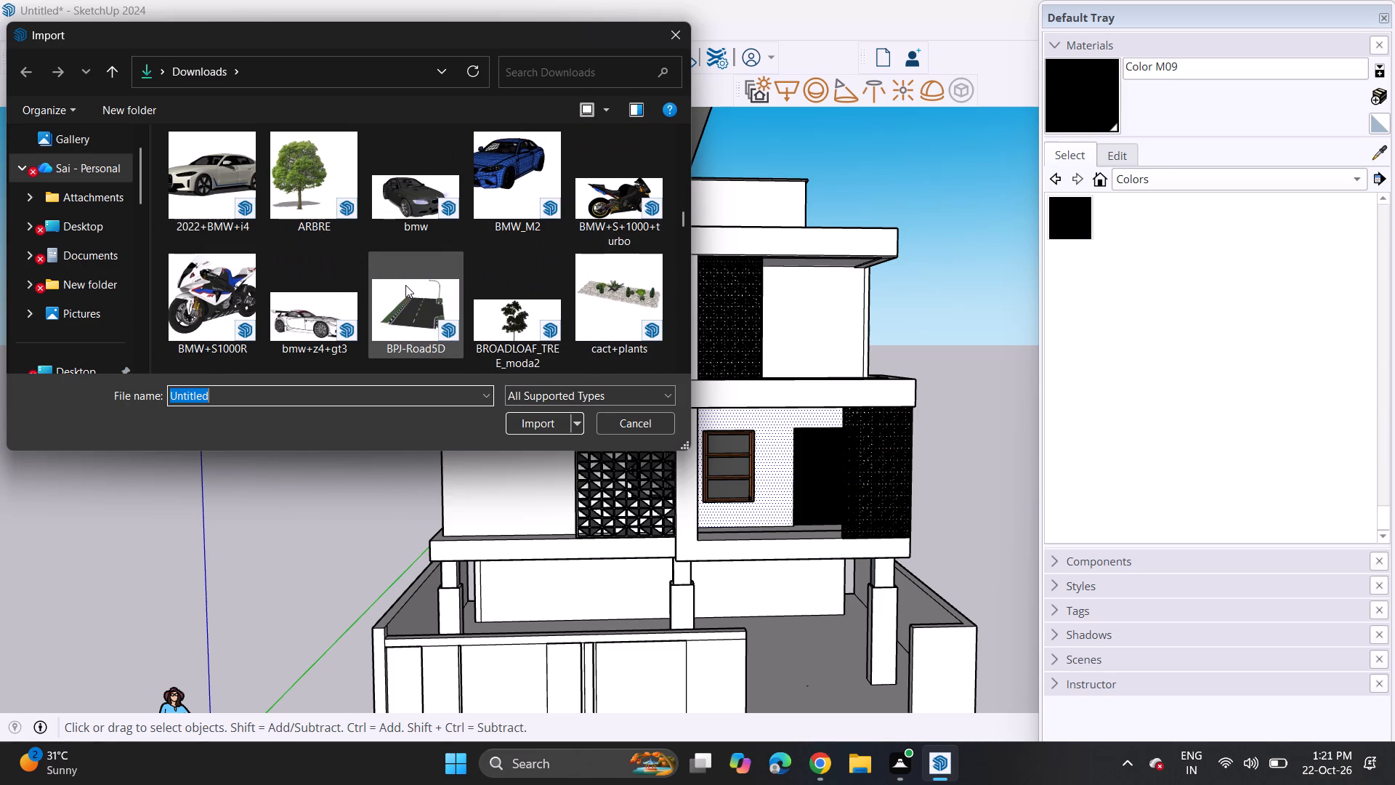
{"action": "scroll", "coordinate": [412, 272], "scroll_direction": "down", "scroll_amount": 2}
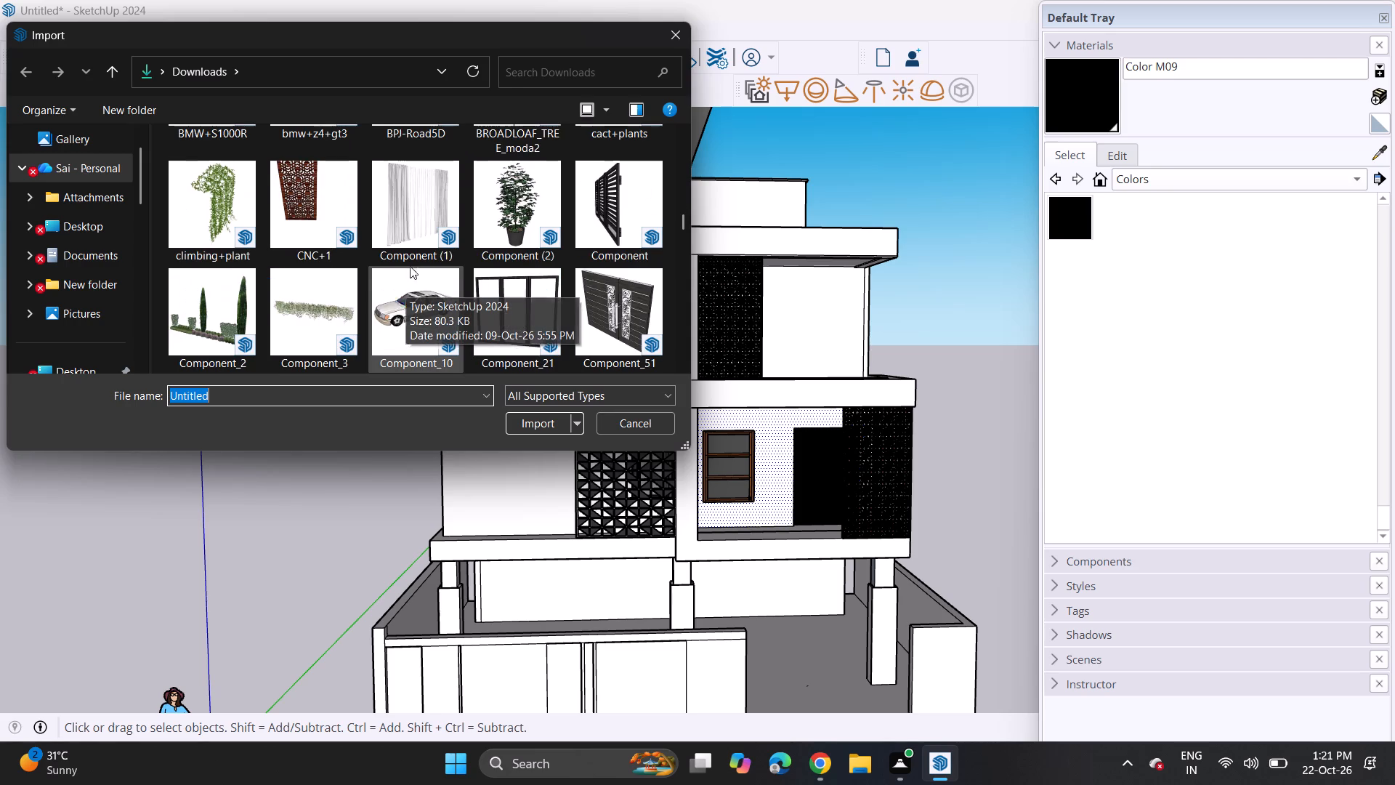
{"action": "scroll", "coordinate": [415, 271], "scroll_direction": "down", "scroll_amount": 3}
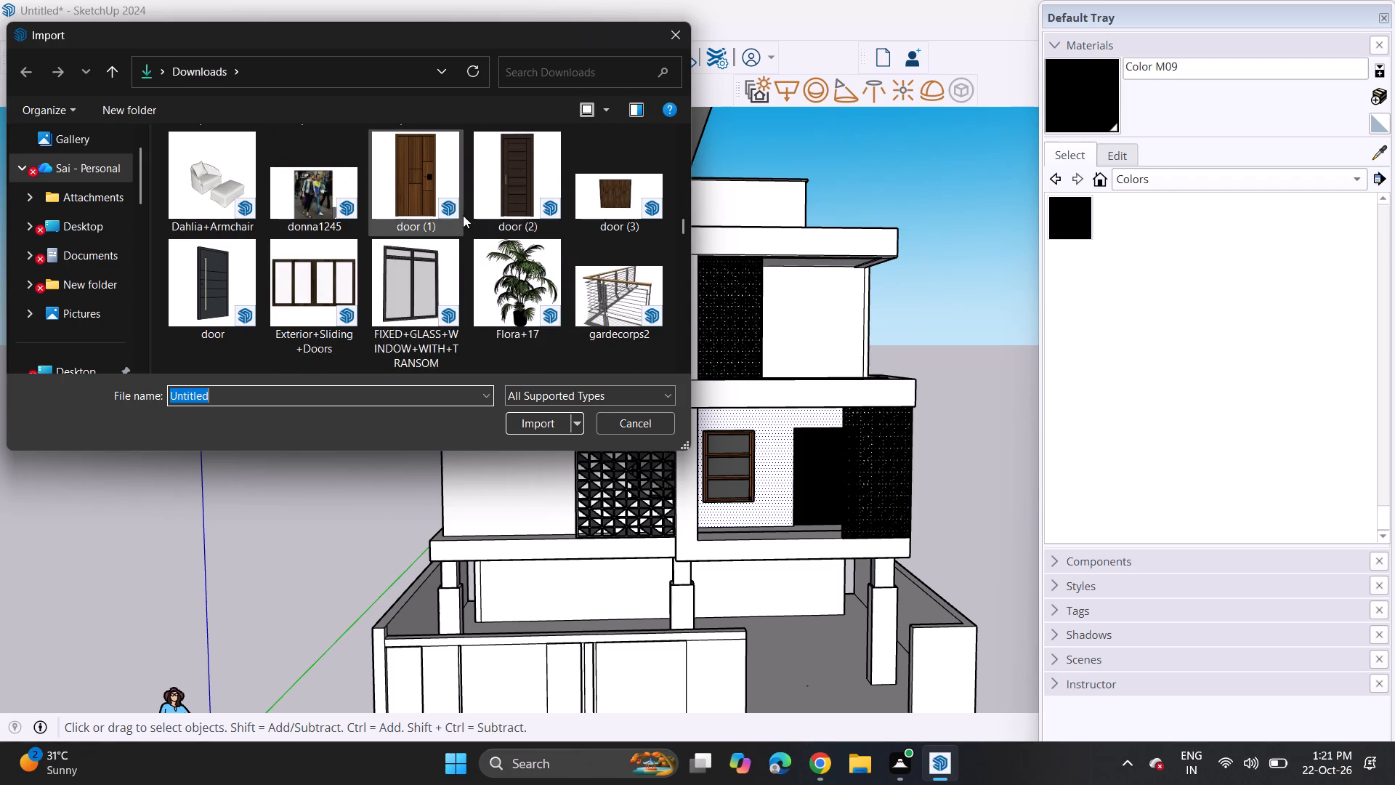
{"action": "left_click", "coordinate": [484, 187]}
{"action": "left_click", "coordinate": [424, 190]}
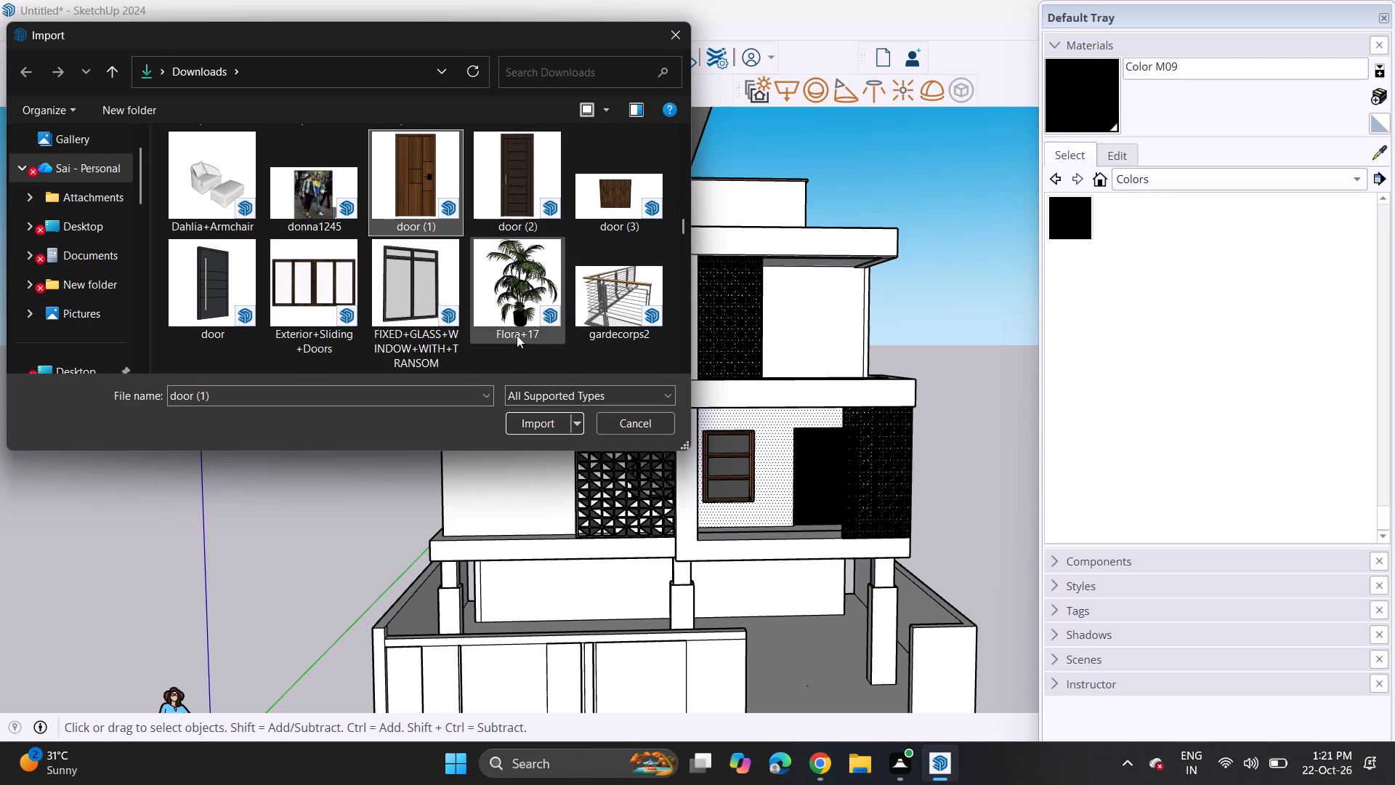
{"action": "left_click", "coordinate": [526, 414]}
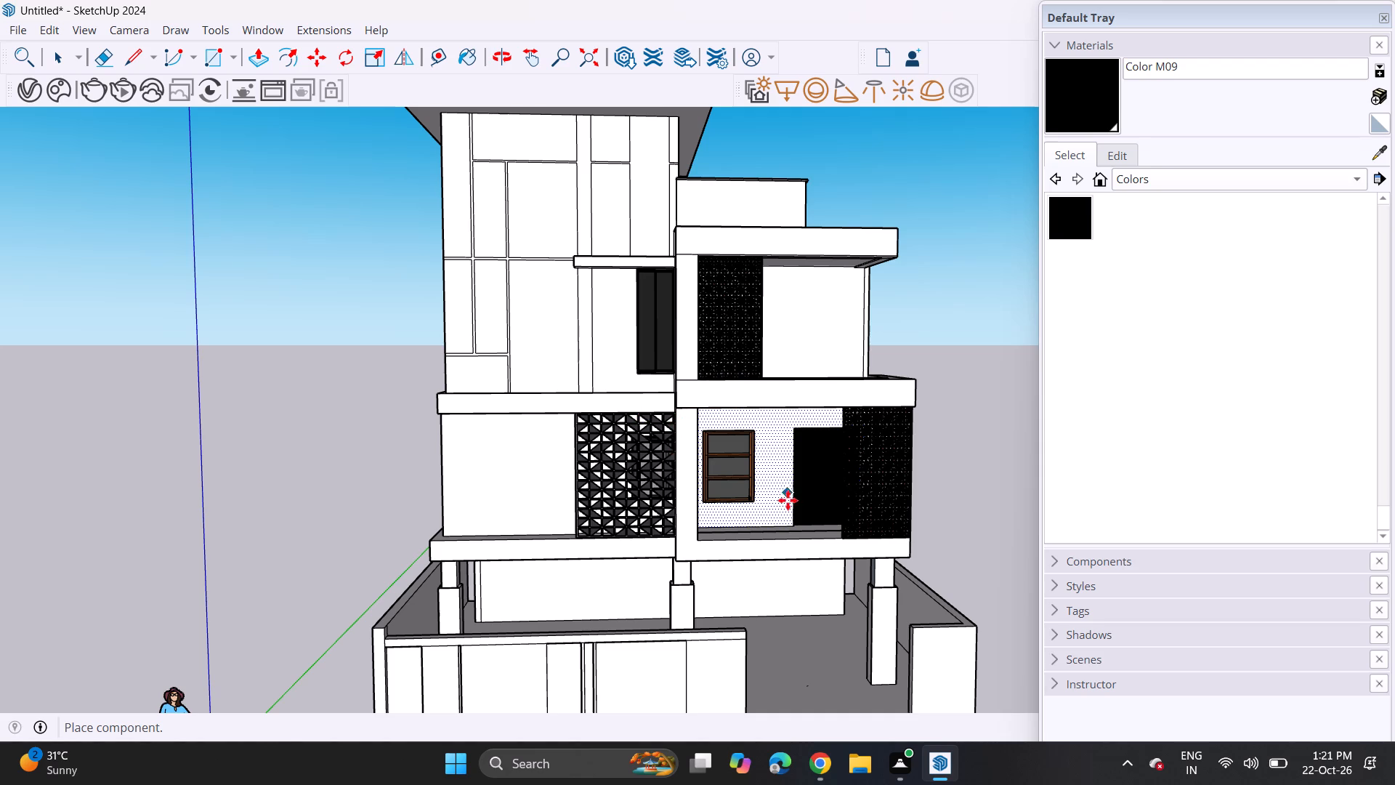
{"action": "scroll", "coordinate": [788, 512], "scroll_direction": "up", "scroll_amount": 5}
{"action": "middle_click_drag", "start_coordinate": [809, 528], "coordinate": [873, 563]}
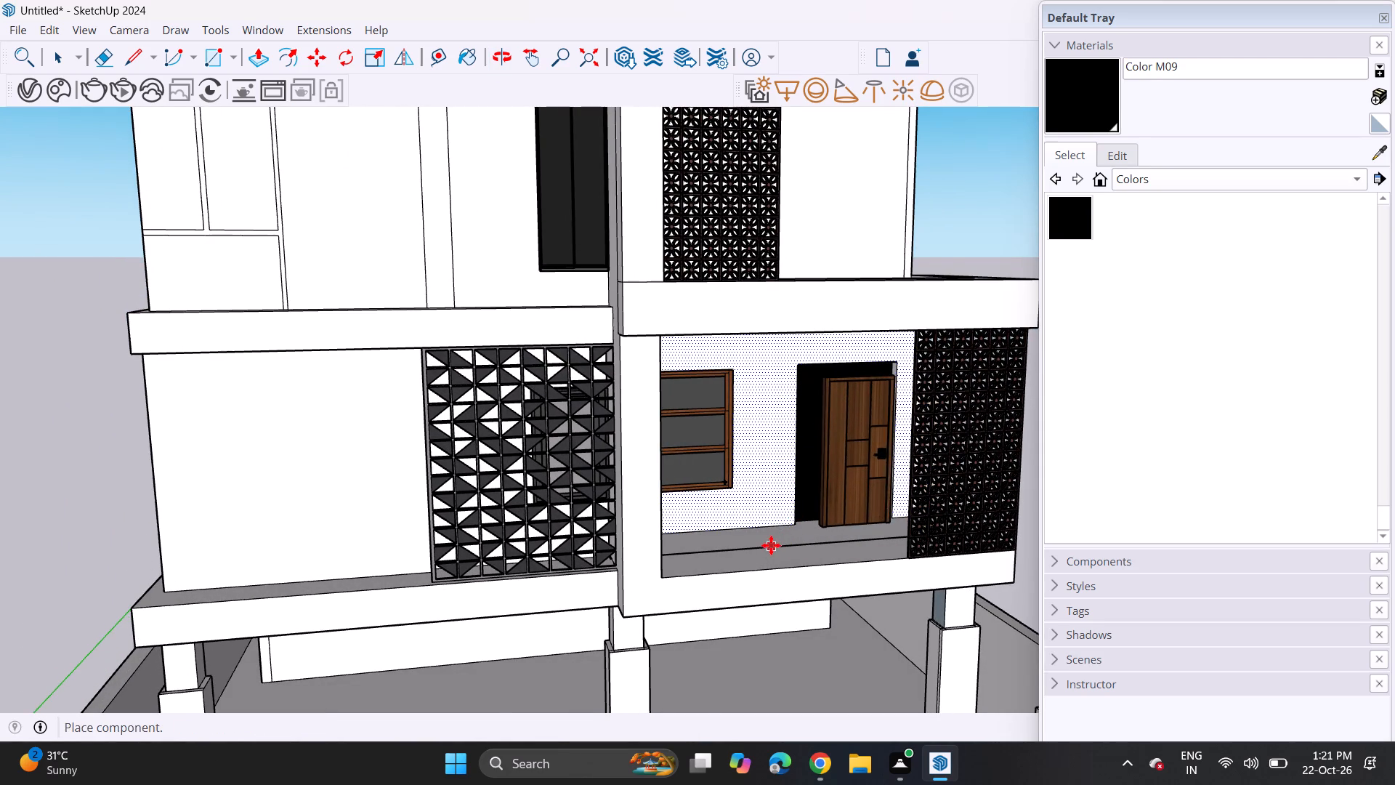
{"action": "left_click", "coordinate": [771, 545]}
Move the wooden door so its lower corner sits at the window-side bottom corner of the black door opening.
{"action": "left_click", "coordinate": [823, 531]}
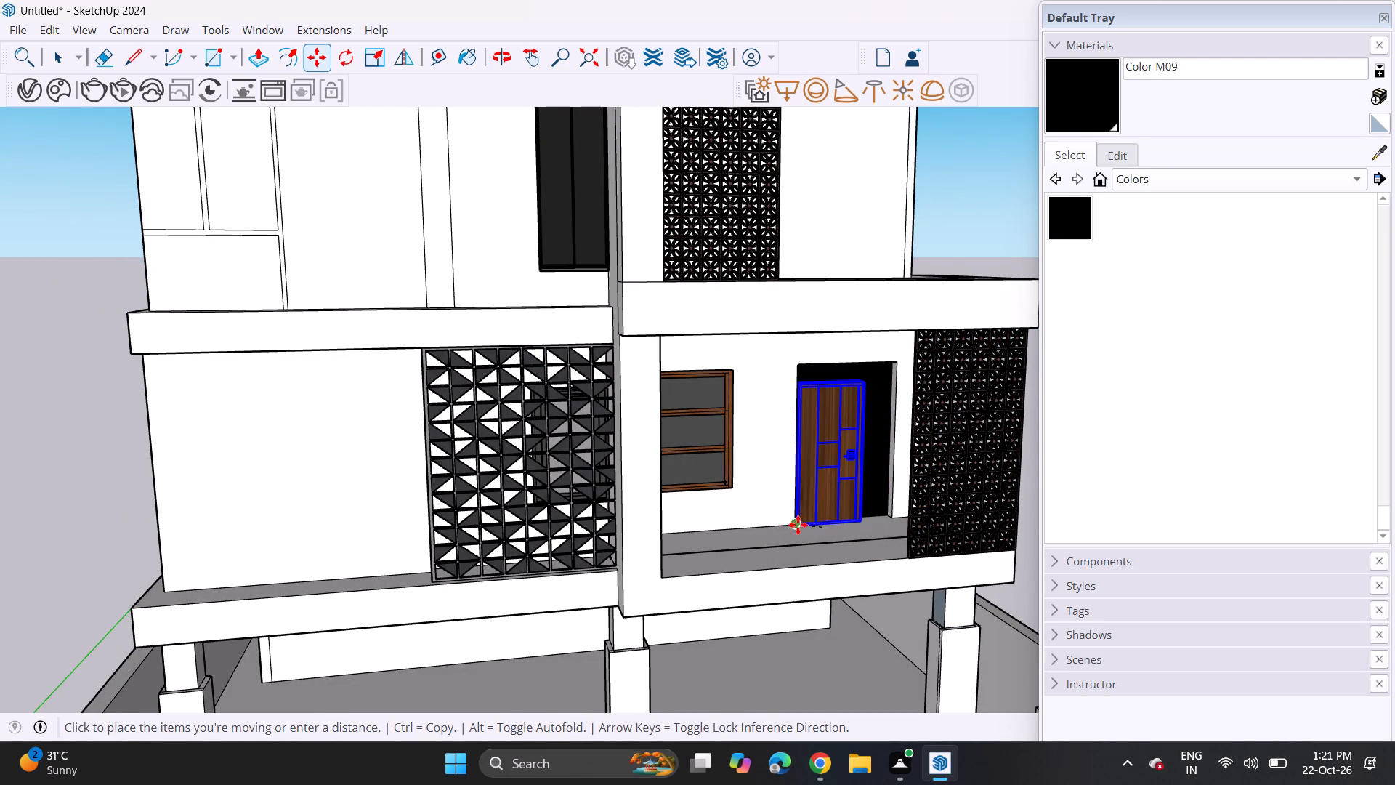
{"action": "left_click", "coordinate": [798, 525]}
Scale the wooden door up uniformly until its top reaches the head of the black door opening.
{"action": "middle_click_drag", "start_coordinate": [849, 424], "coordinate": [885, 407]}
{"action": "scroll", "coordinate": [878, 398], "scroll_direction": "up", "scroll_amount": 2}
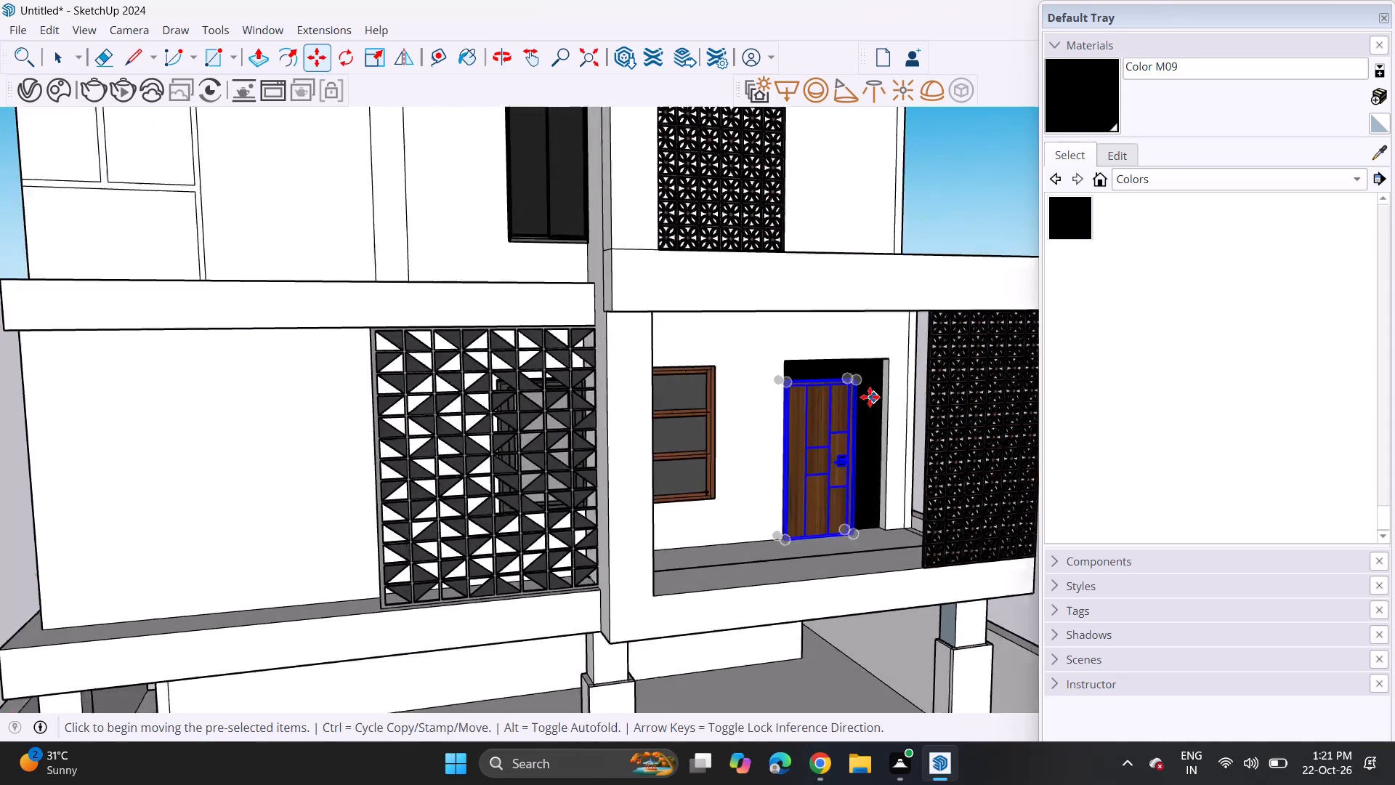
{"action": "scroll", "coordinate": [870, 397], "scroll_direction": "up", "scroll_amount": 4}
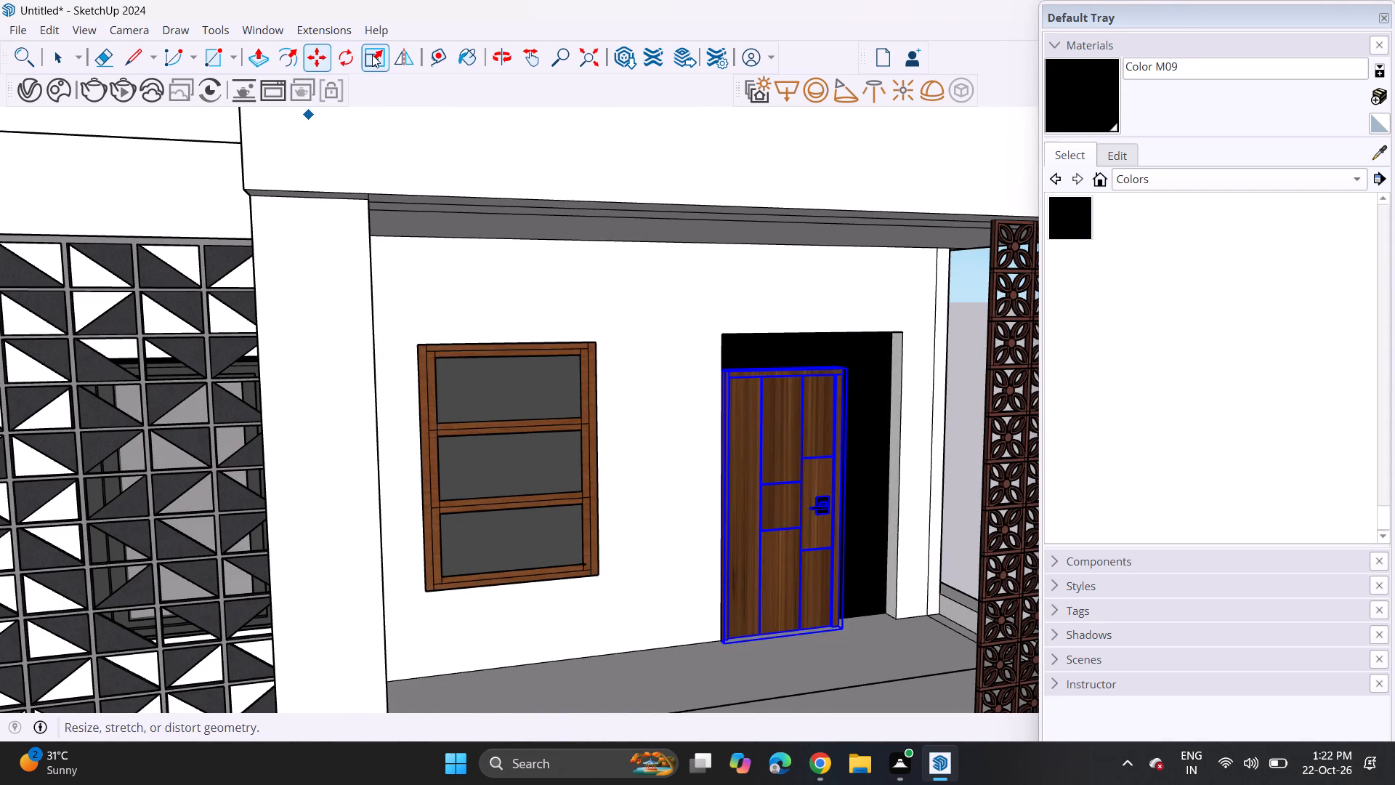
{"action": "left_click", "coordinate": [372, 55]}
{"action": "left_click", "coordinate": [846, 374]}
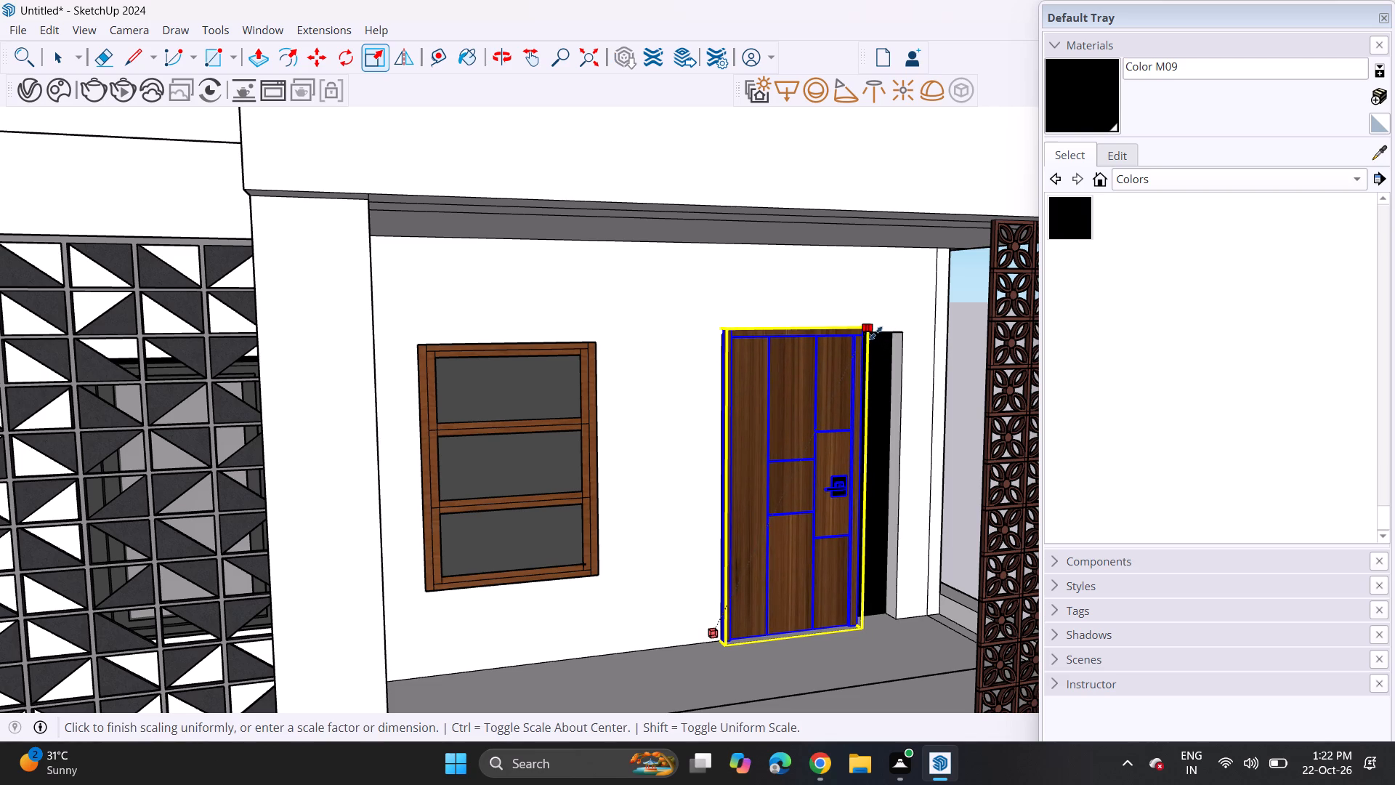
{"action": "scroll", "coordinate": [885, 421], "scroll_direction": "up", "scroll_amount": 1}
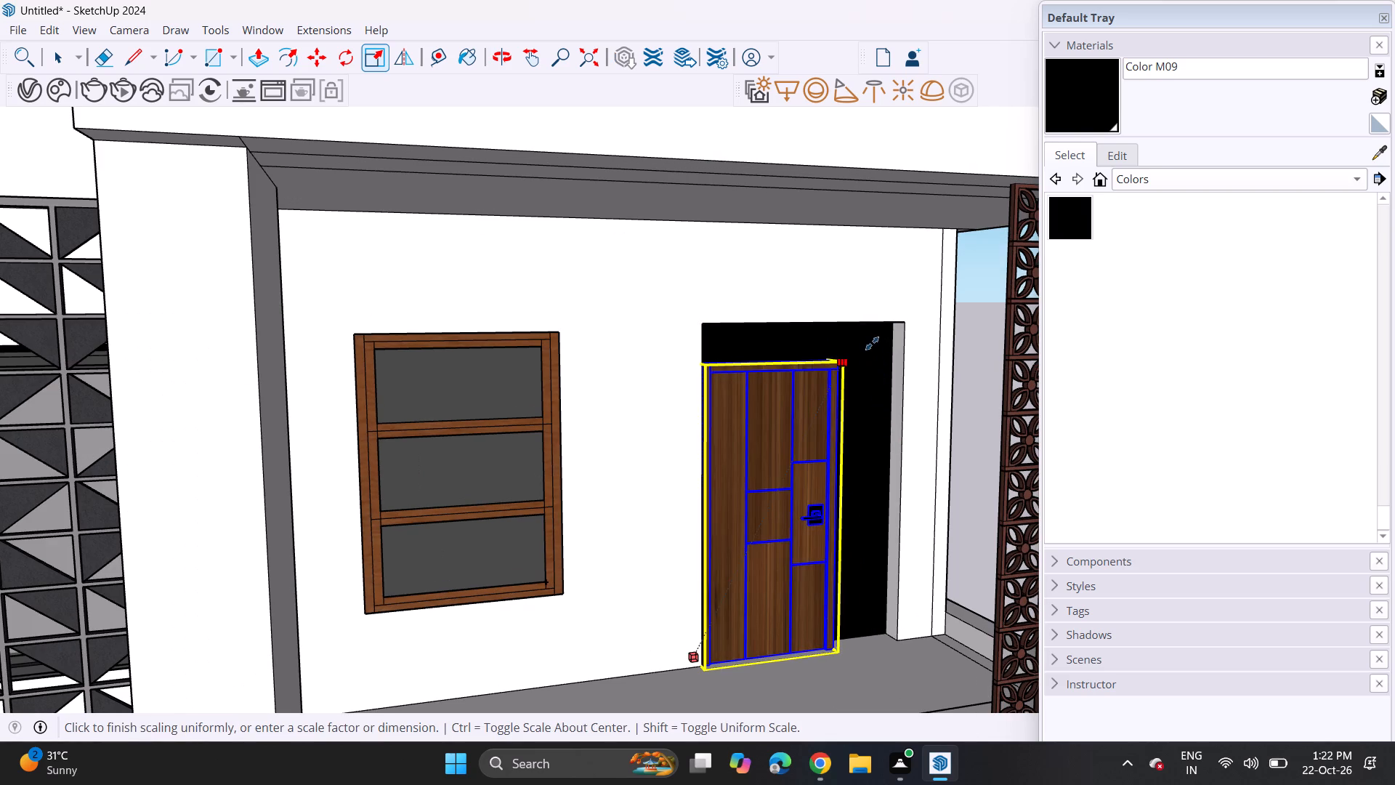
{"action": "left_click", "coordinate": [868, 326]}
Stretch the wooden door's width to the far jamb so it fills the black opening, and clear its selection.
{"action": "middle_click_drag", "start_coordinate": [855, 376], "coordinate": [668, 396]}
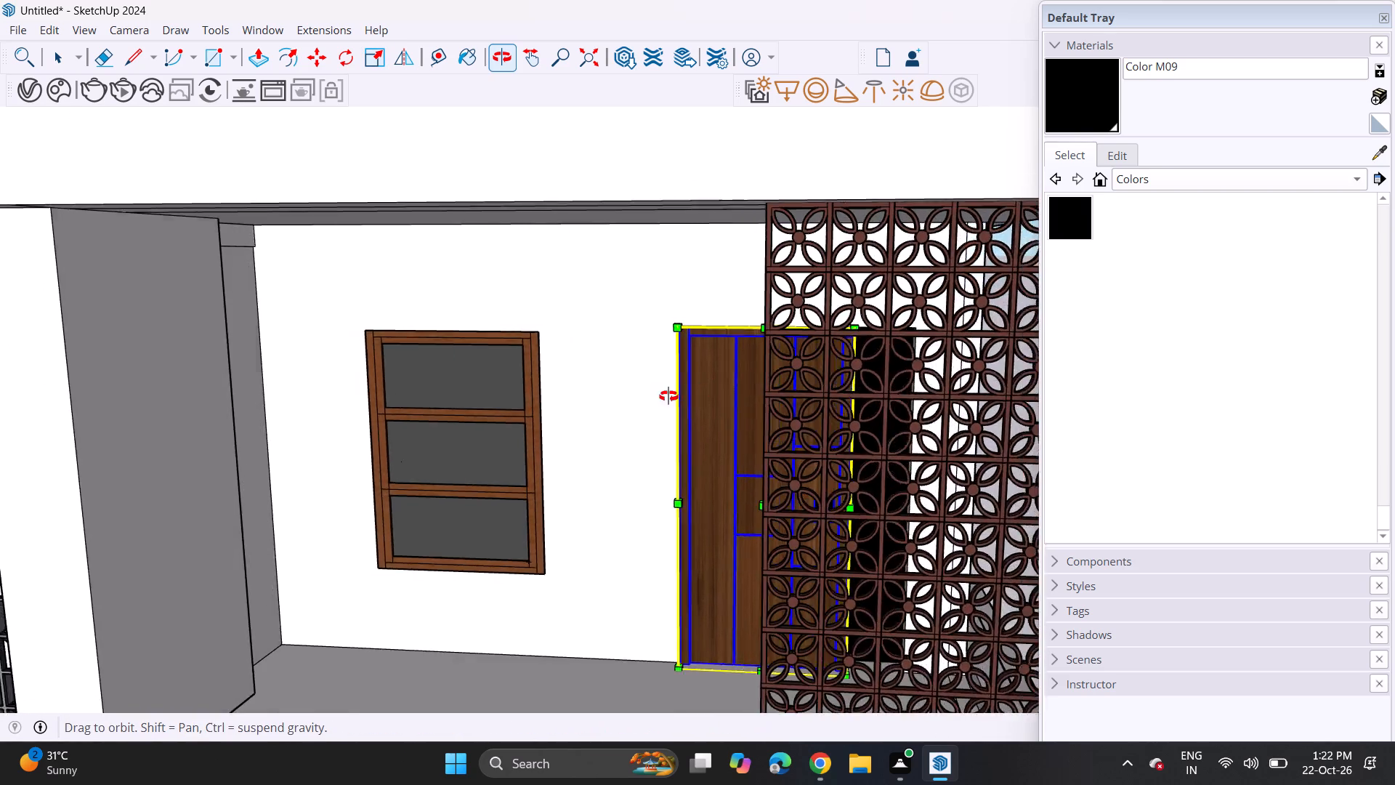
{"action": "middle_click_drag", "start_coordinate": [668, 396], "coordinate": [442, 413]}
{"action": "scroll", "coordinate": [804, 529], "scroll_direction": "up", "scroll_amount": 3}
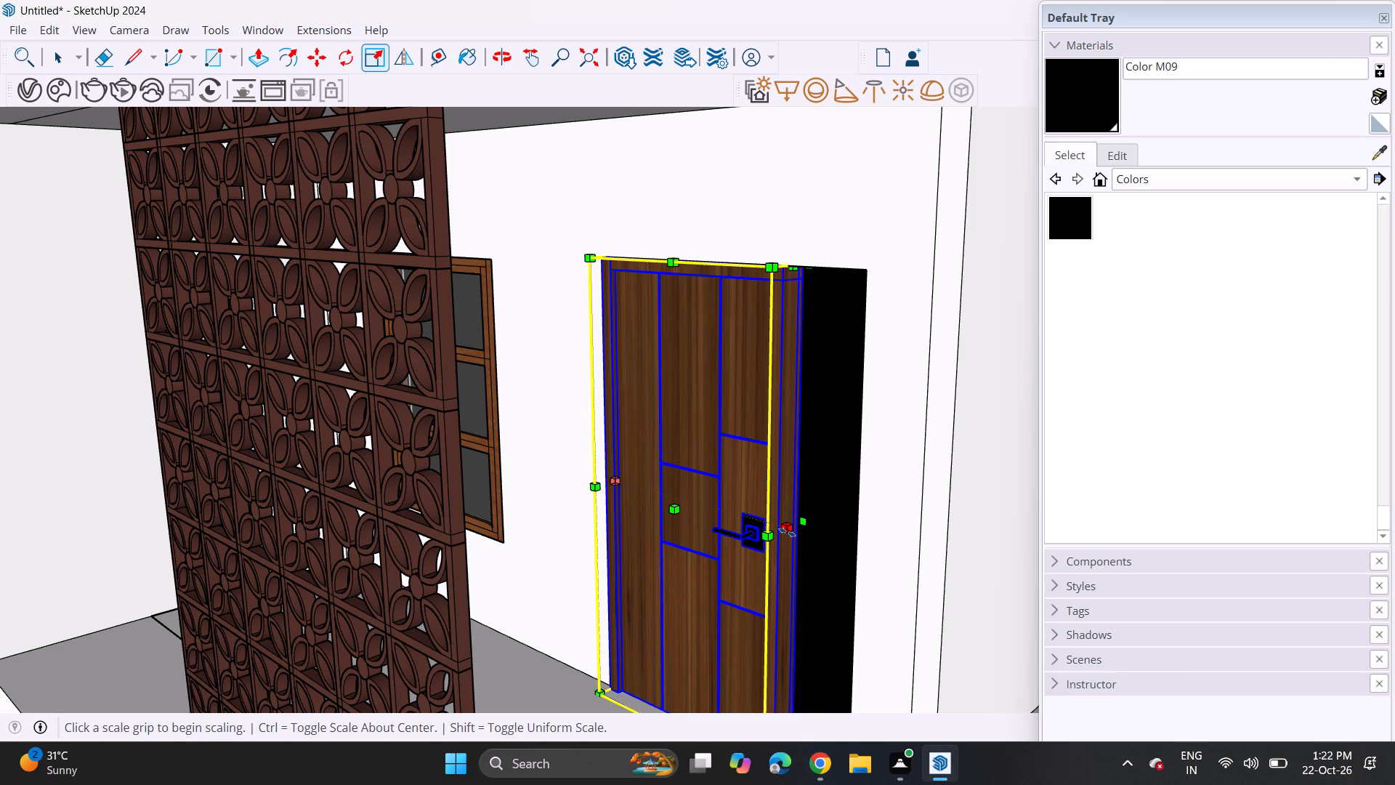
{"action": "left_click", "coordinate": [787, 532]}
{"action": "left_click", "coordinate": [859, 599]}
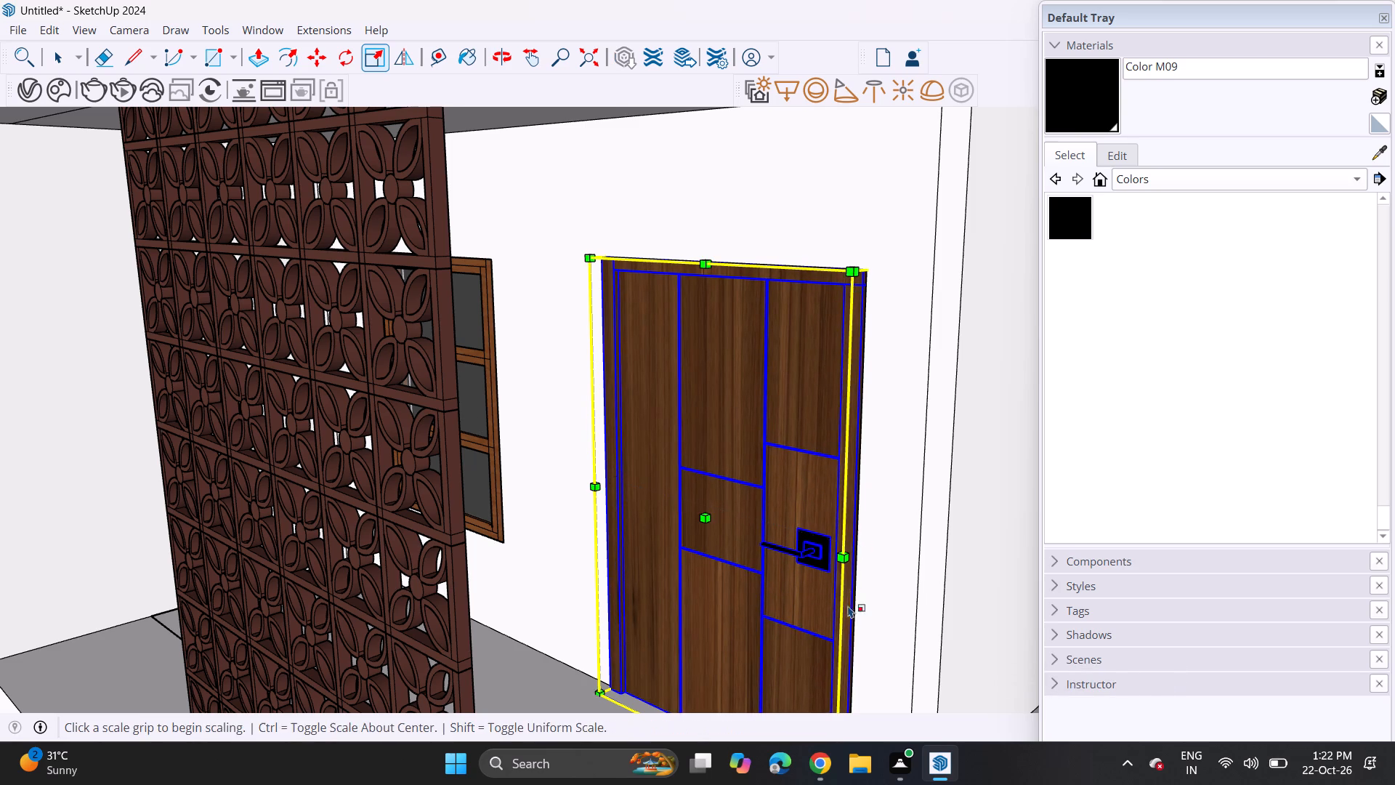
{"action": "middle_click_drag", "start_coordinate": [777, 532], "coordinate": [960, 462]}
{"action": "scroll", "coordinate": [960, 462], "scroll_direction": "up", "scroll_amount": 1}
{"action": "scroll", "coordinate": [748, 475], "scroll_direction": "down", "scroll_amount": 15}
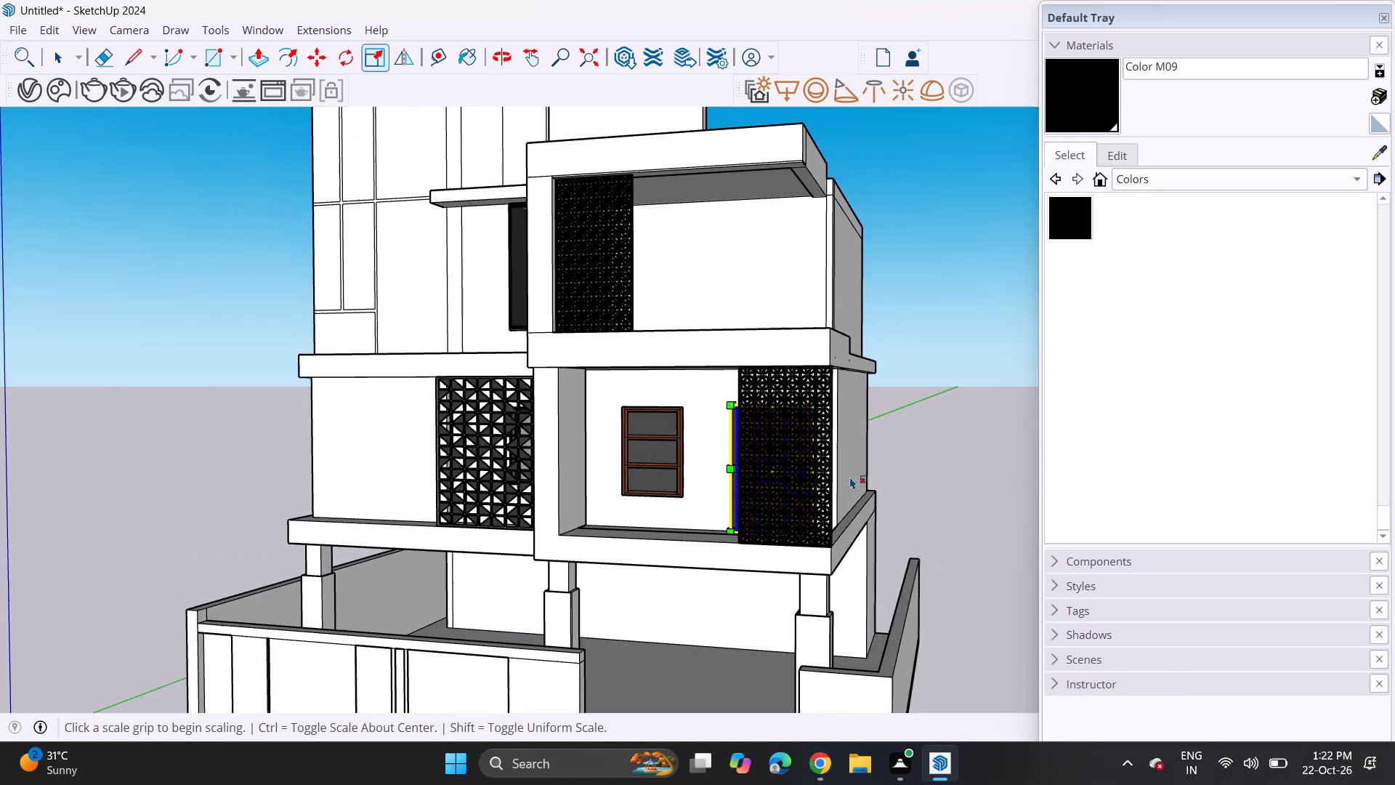
{"action": "key", "text": "space"}
{"action": "left_click", "coordinate": [902, 465]}
{"action": "middle_click_drag", "start_coordinate": [660, 475], "coordinate": [792, 471]}
{"action": "middle_click_drag", "start_coordinate": [759, 408], "coordinate": [753, 379]}
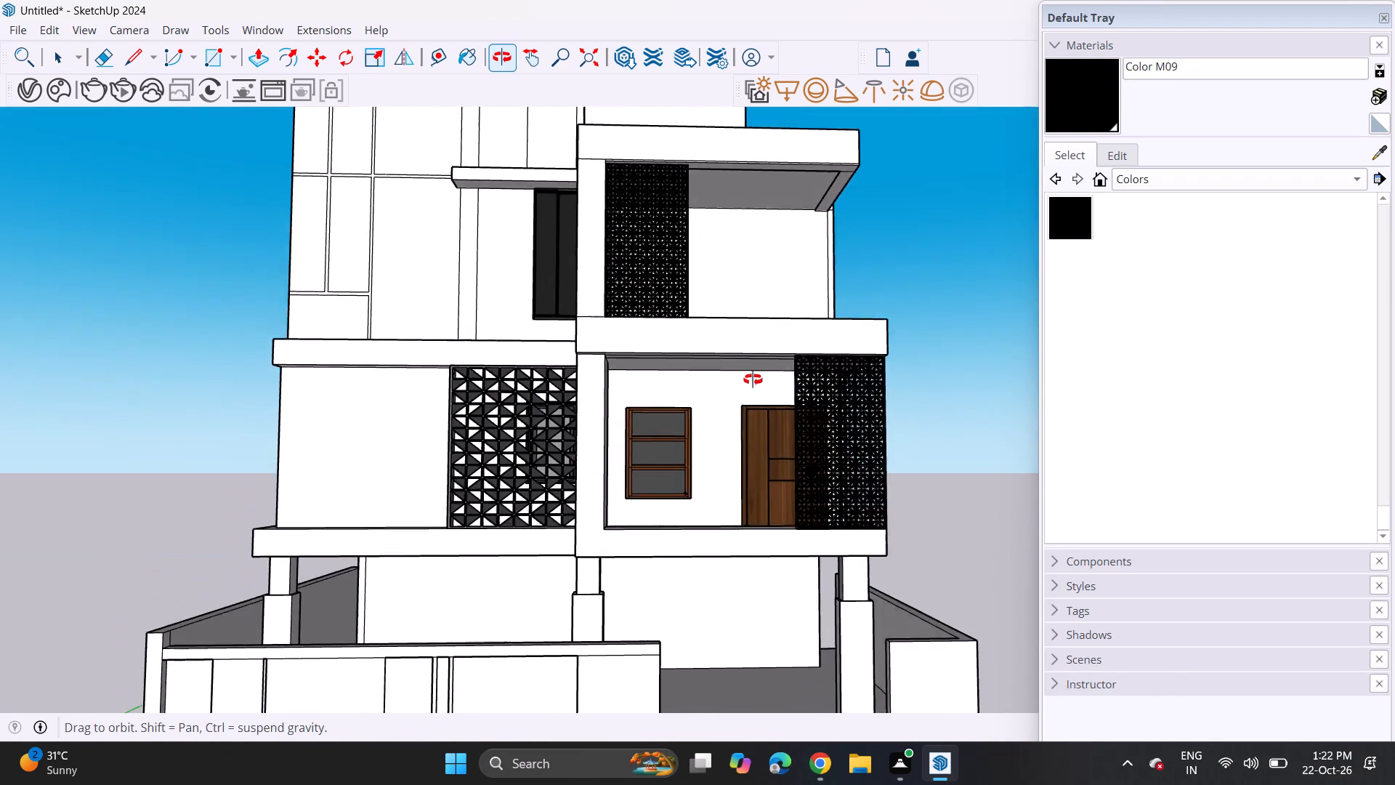
Draw a small circle on the underside of the topmost roof overhang, near the corner above the panelled wall.
{"action": "middle_click_drag", "start_coordinate": [753, 379], "coordinate": [756, 381]}
{"action": "scroll", "coordinate": [763, 382], "scroll_direction": "up", "scroll_amount": 1}
{"action": "scroll", "coordinate": [768, 389], "scroll_direction": "down", "scroll_amount": 6}
{"action": "middle_click_drag", "start_coordinate": [760, 403], "coordinate": [769, 444], "text": "shift"}
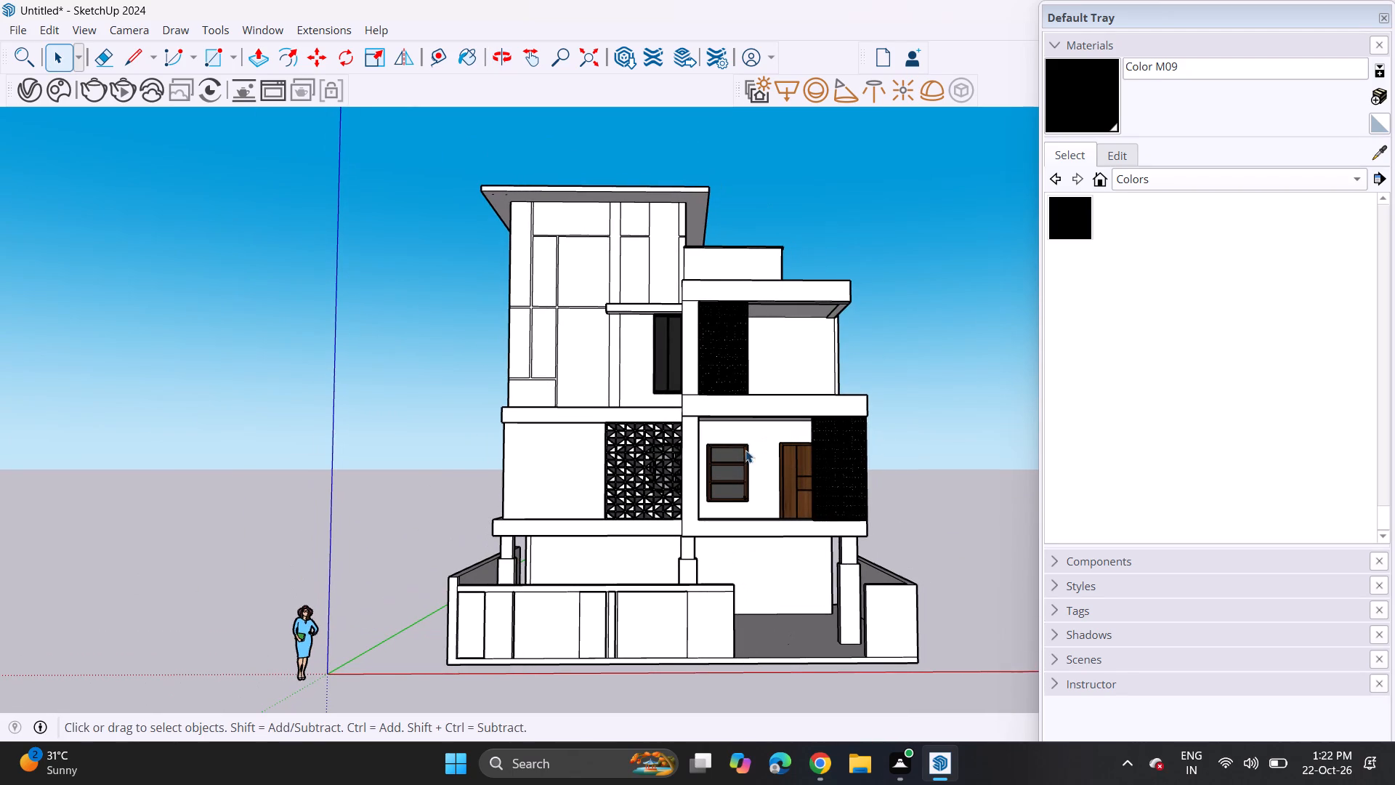
{"action": "scroll", "coordinate": [540, 192], "scroll_direction": "up", "scroll_amount": 5}
{"action": "scroll", "coordinate": [472, 182], "scroll_direction": "up", "scroll_amount": 13}
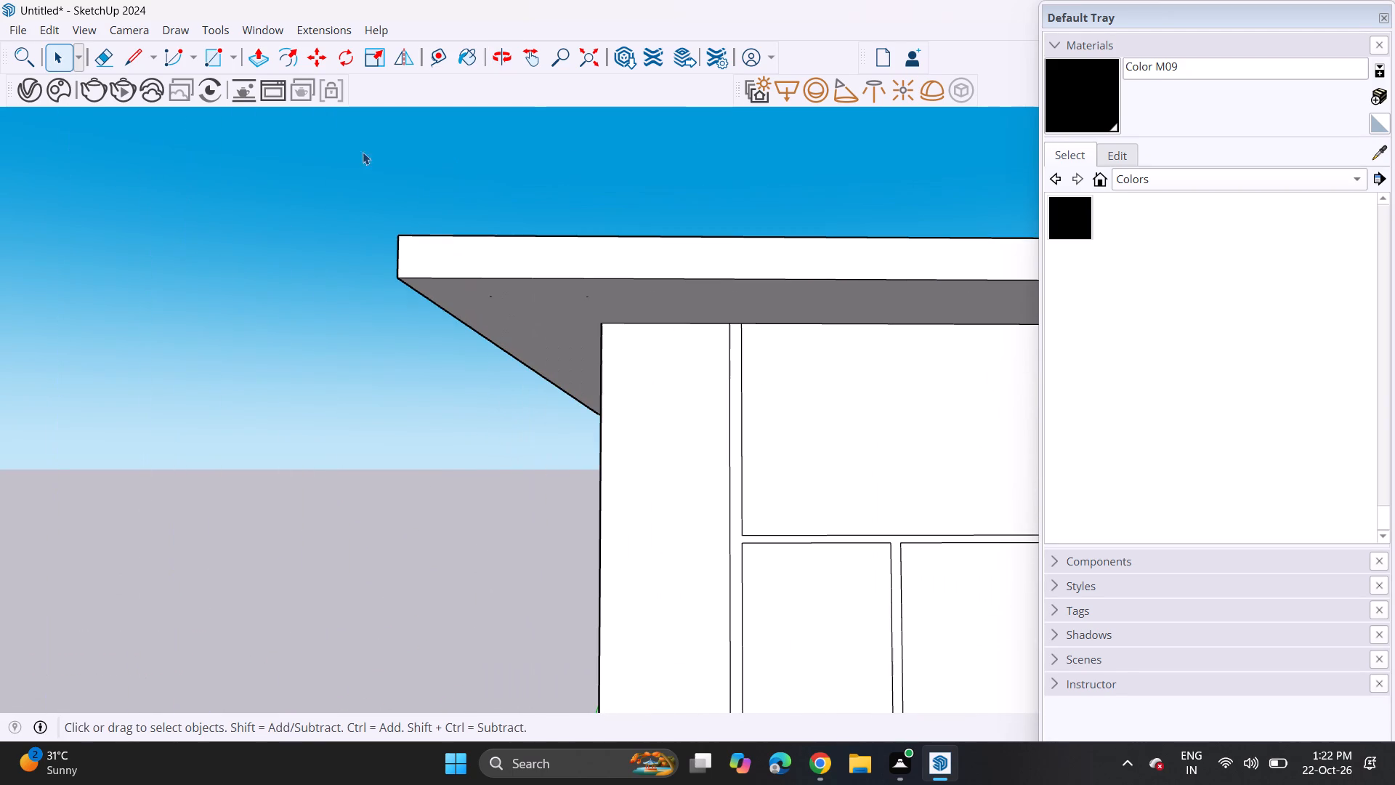
{"action": "left_click", "coordinate": [231, 59]}
{"action": "left_click", "coordinate": [238, 129]}
{"action": "middle_click_drag", "start_coordinate": [535, 350], "coordinate": [533, 272]}
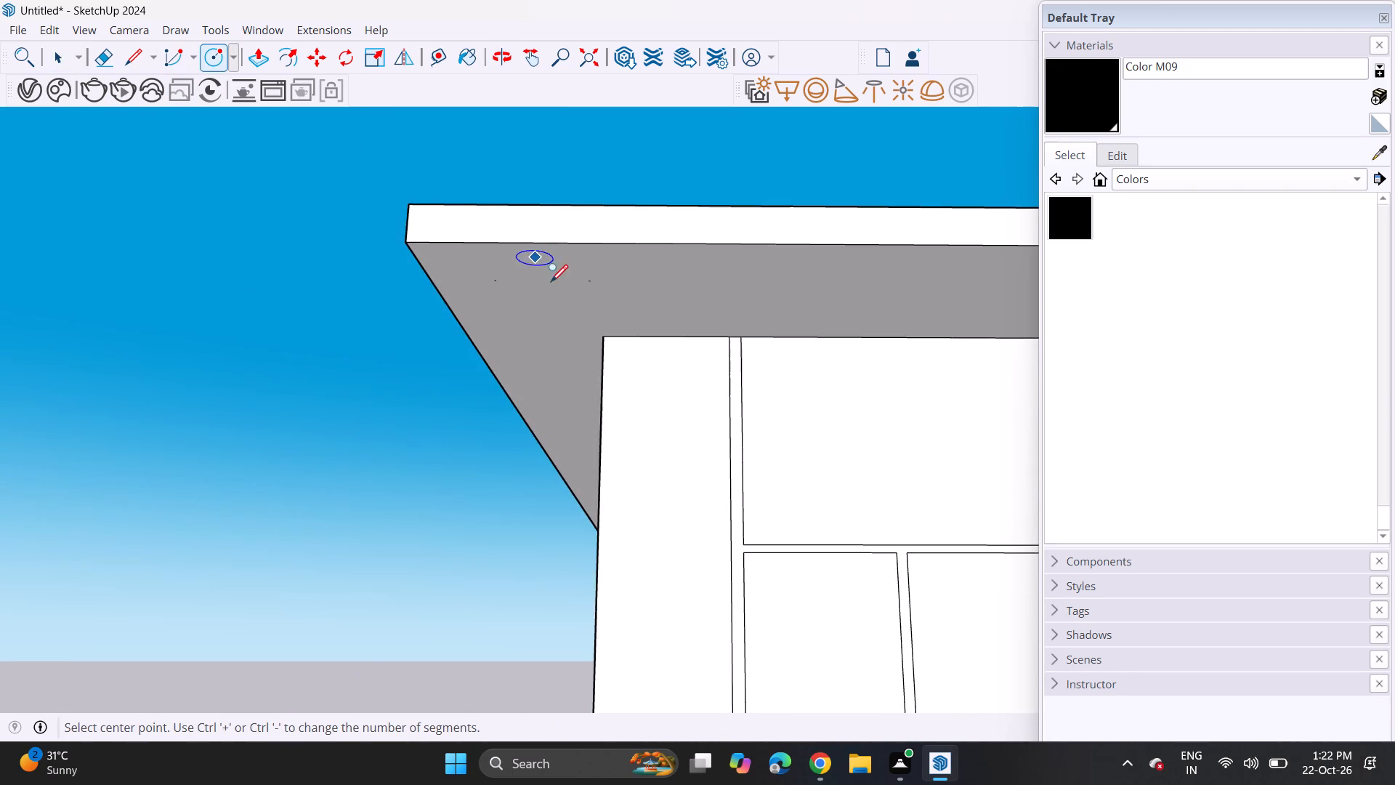
{"action": "scroll", "coordinate": [571, 297], "scroll_direction": "up", "scroll_amount": 4}
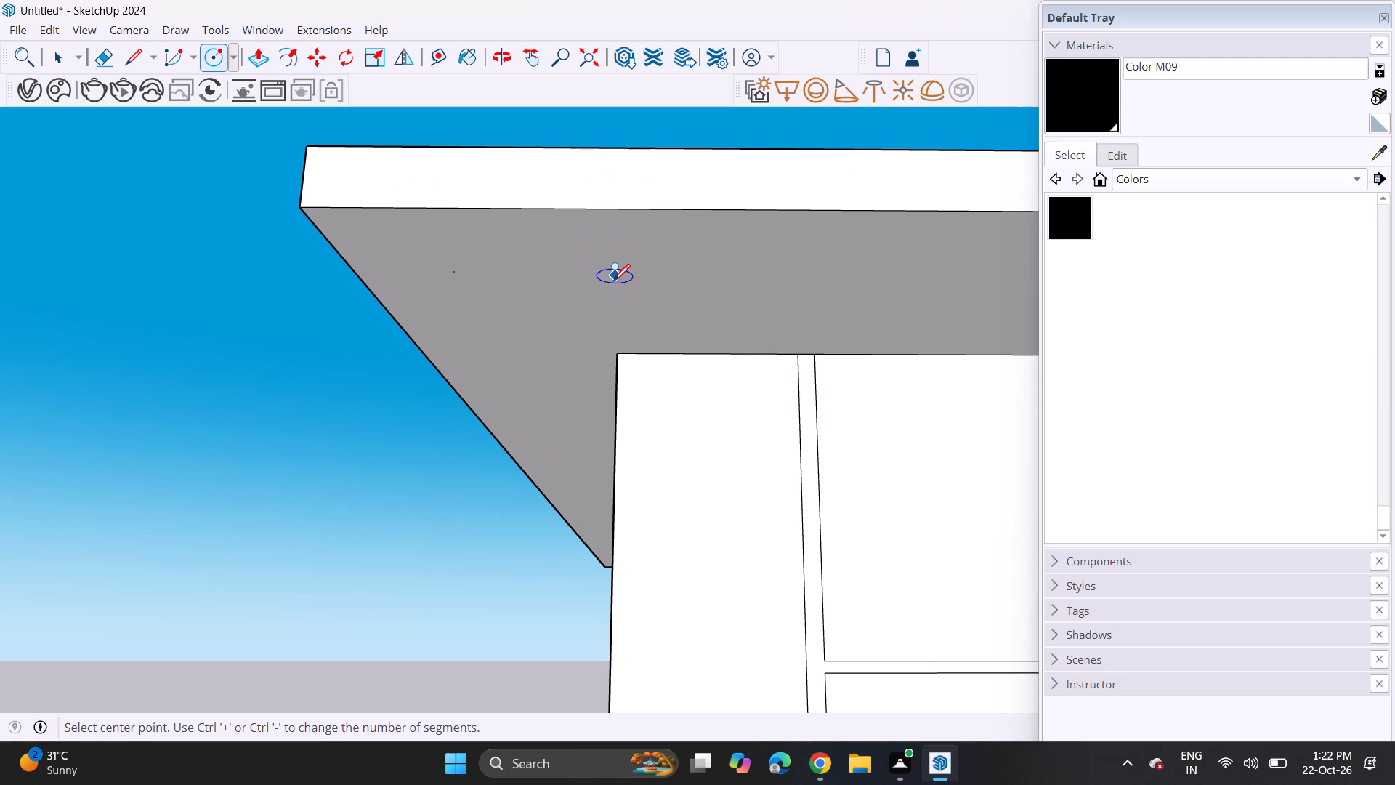
{"action": "left_click", "coordinate": [617, 280]}
{"action": "left_click", "coordinate": [647, 297]}
Copy the circle along the front edge of the roof soffit to start a row of downlight outlines.
{"action": "scroll", "coordinate": [631, 307], "scroll_direction": "down", "scroll_amount": 13}
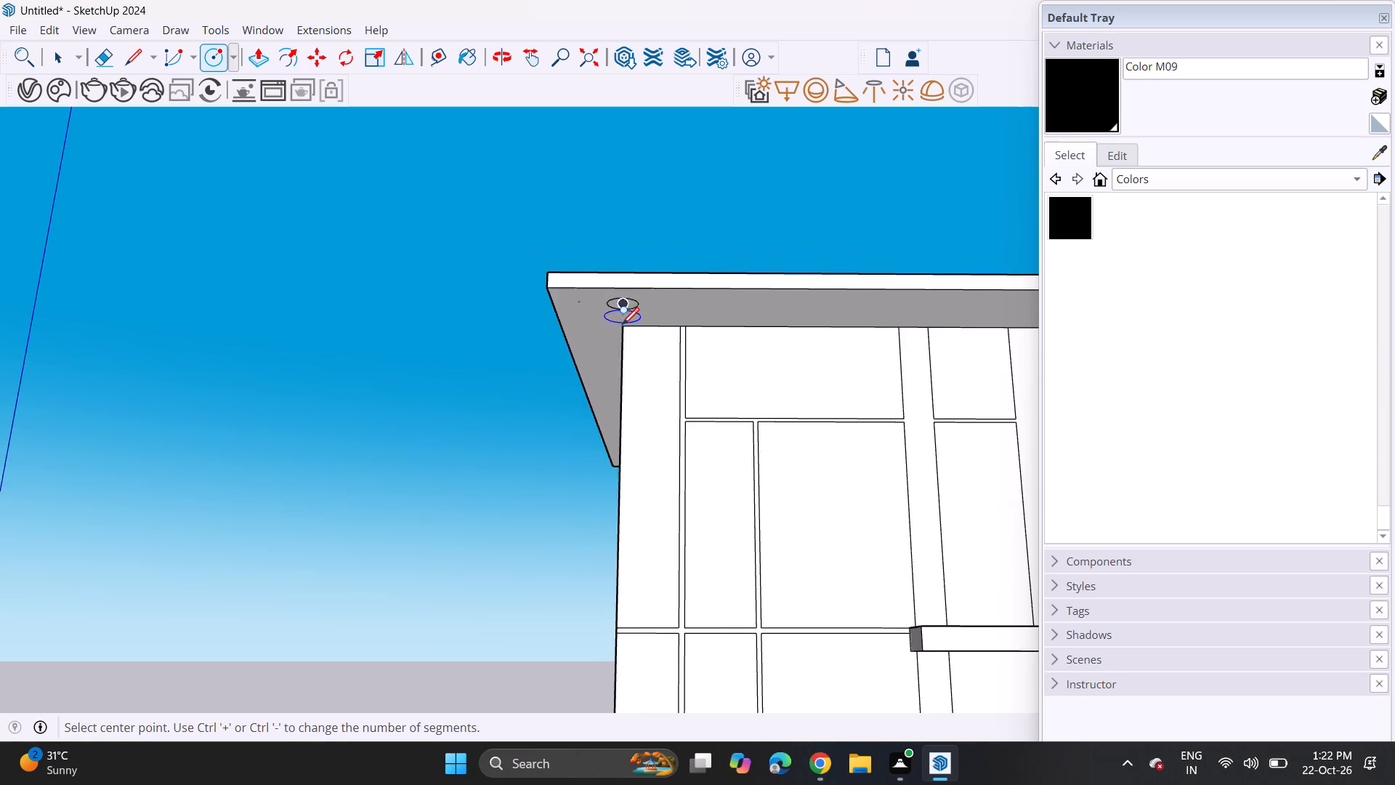
{"action": "middle_click_drag", "start_coordinate": [637, 313], "coordinate": [475, 334], "text": "shift"}
{"action": "scroll", "coordinate": [474, 334], "scroll_direction": "up", "scroll_amount": 1, "text": "shift"}
{"action": "key", "text": "space"}
{"action": "left_click", "coordinate": [456, 326]}
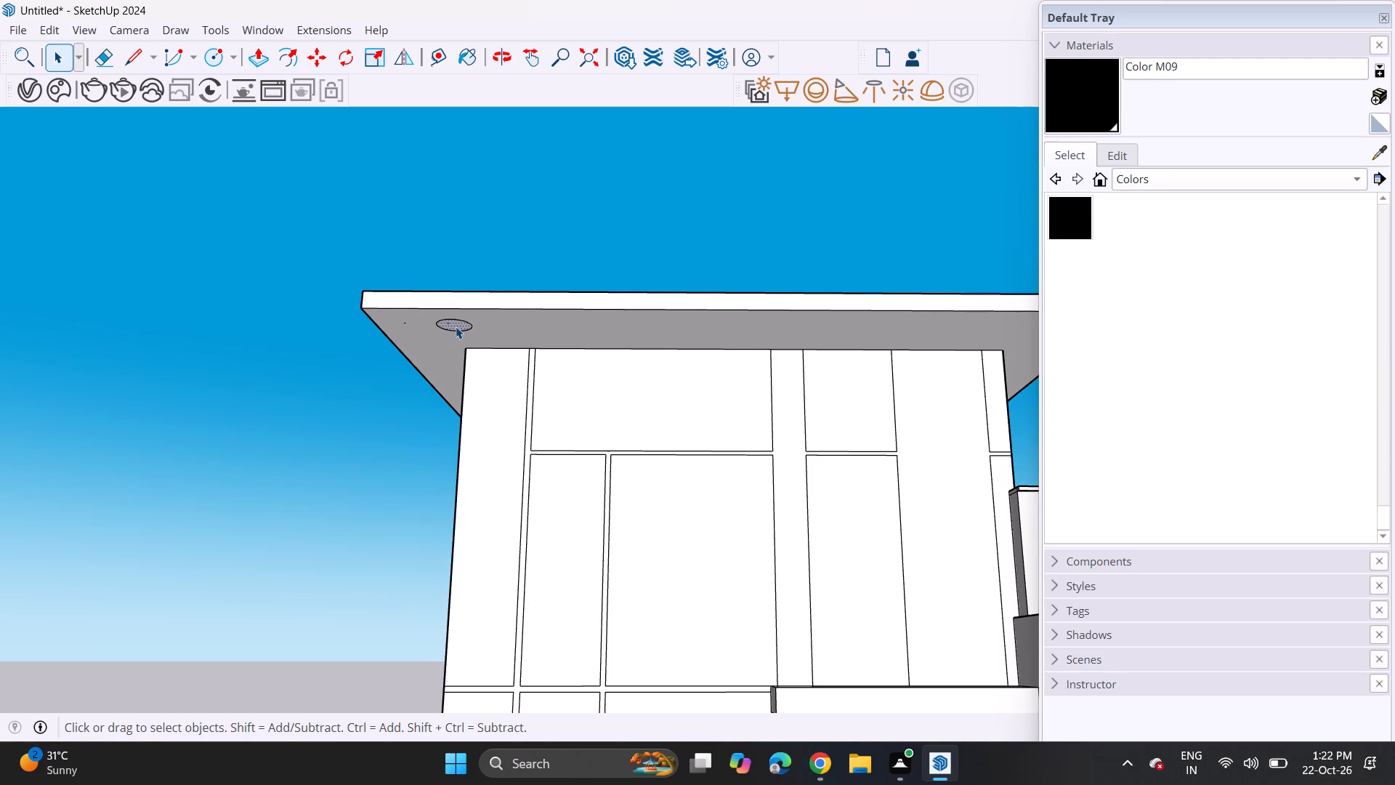
{"action": "scroll", "coordinate": [456, 326], "scroll_direction": "up", "scroll_amount": 2}
{"action": "double_click", "coordinate": [456, 326]}
{"action": "key", "text": "m"}
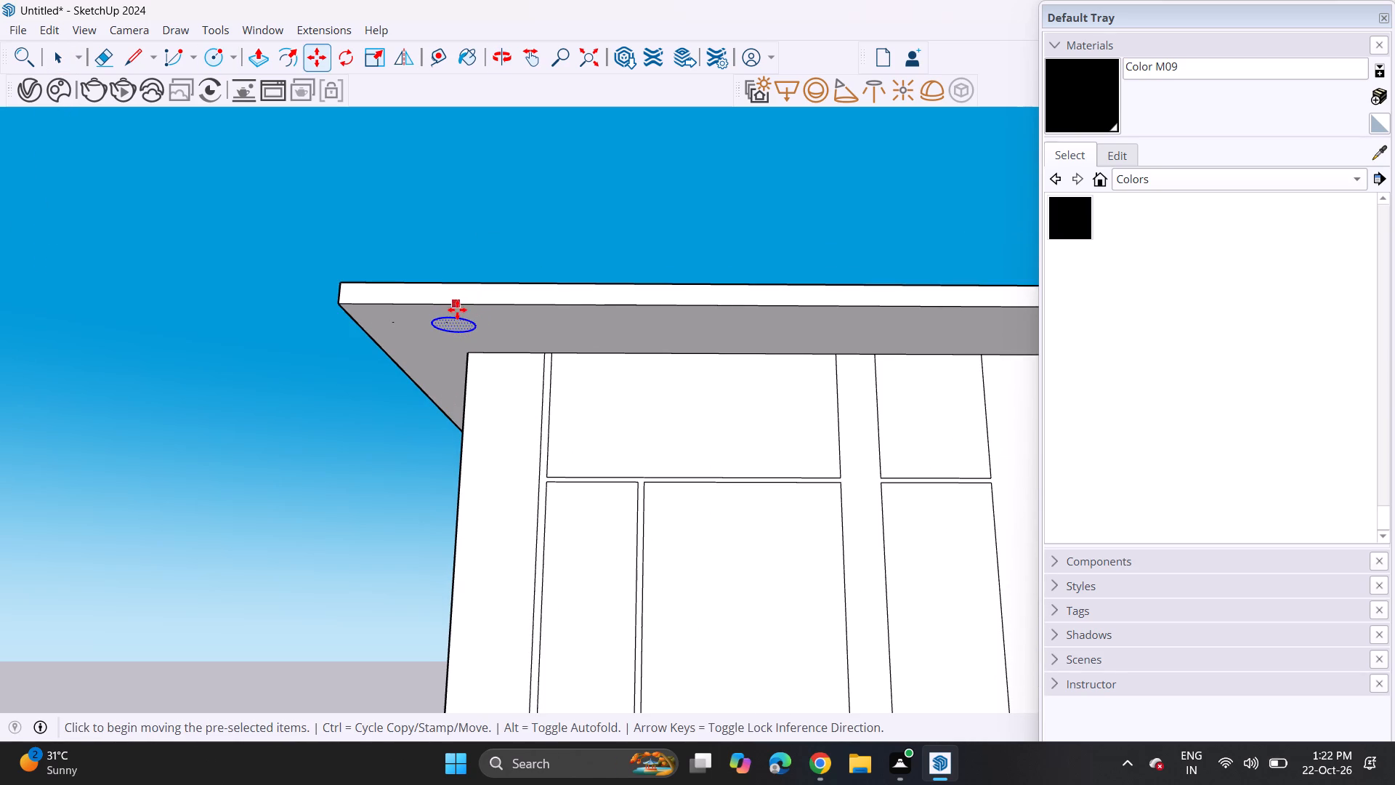
{"action": "left_click", "coordinate": [445, 304]}
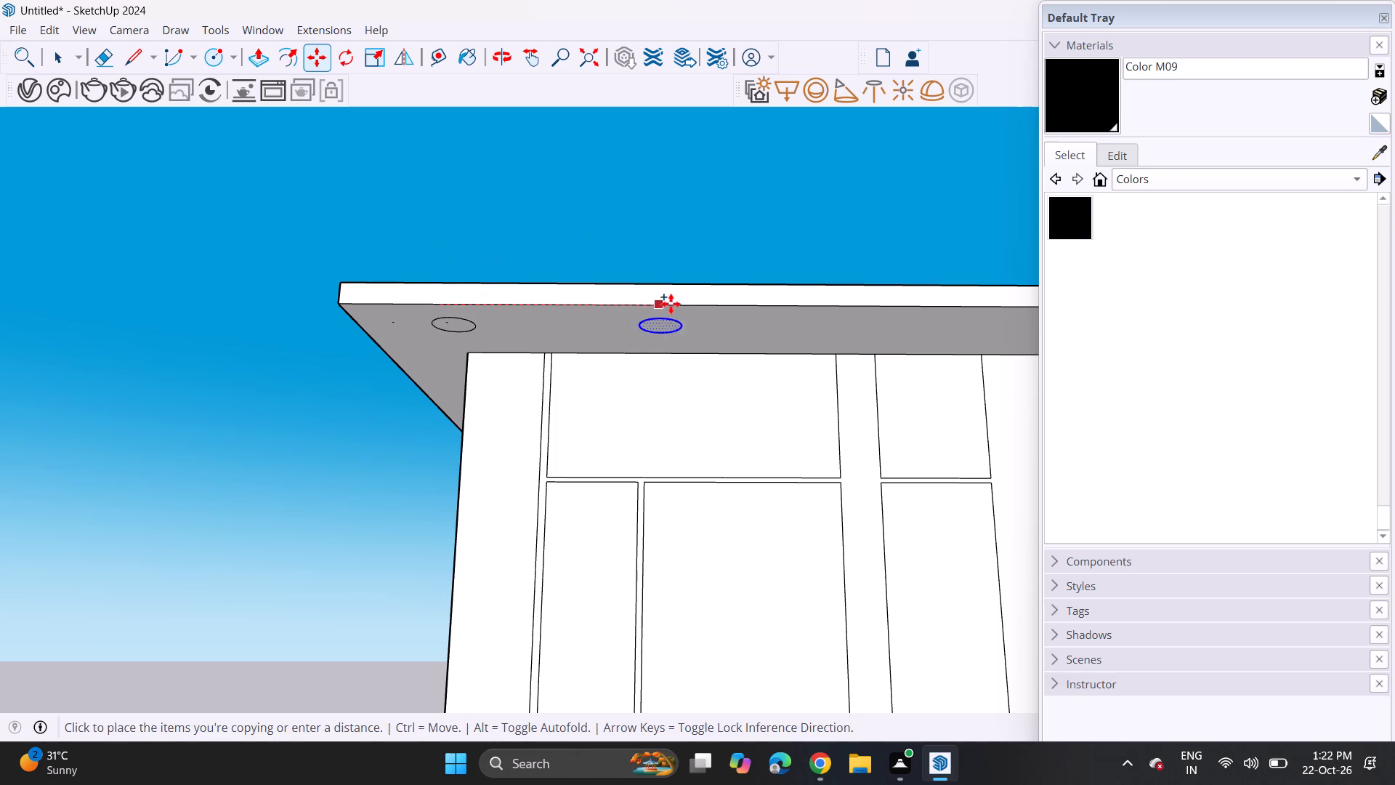
{"action": "left_click", "coordinate": [695, 306]}
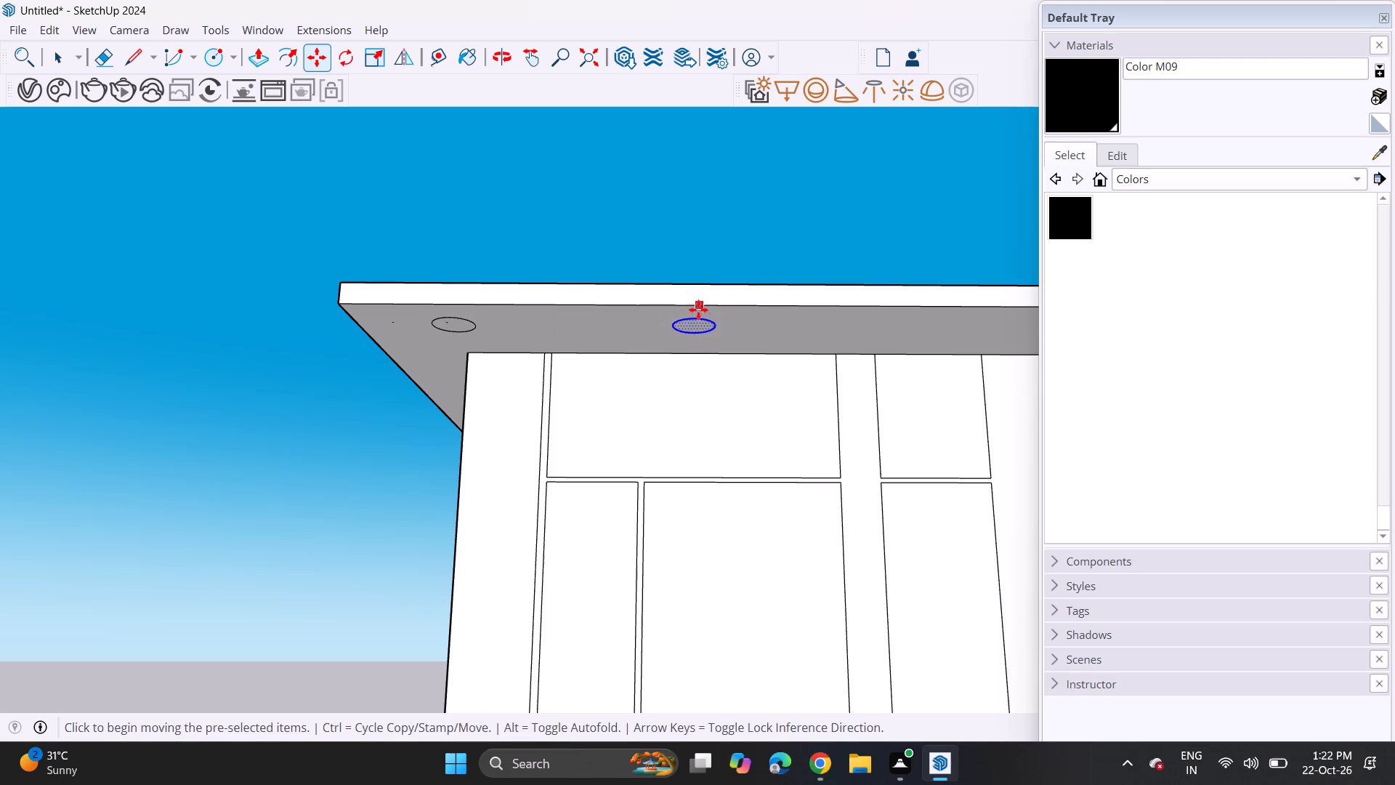
Add three more evenly spaced copies of the circle along the soffit edge, ending near the far roof corner.
{"action": "left_click", "coordinate": [694, 303]}
{"action": "middle_click_drag", "start_coordinate": [735, 299], "coordinate": [277, 317], "text": "shift"}
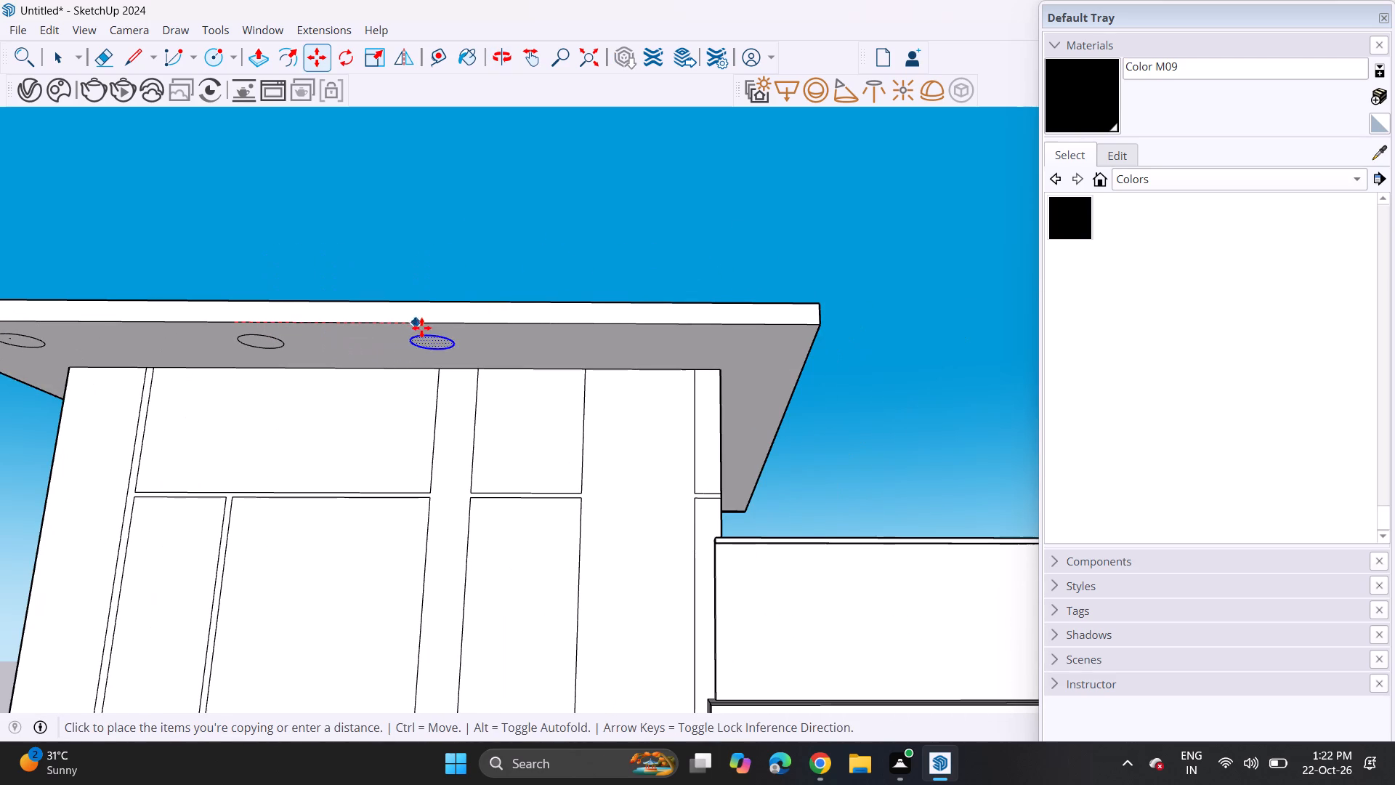
{"action": "left_click", "coordinate": [427, 323]}
{"action": "left_click", "coordinate": [432, 323]}
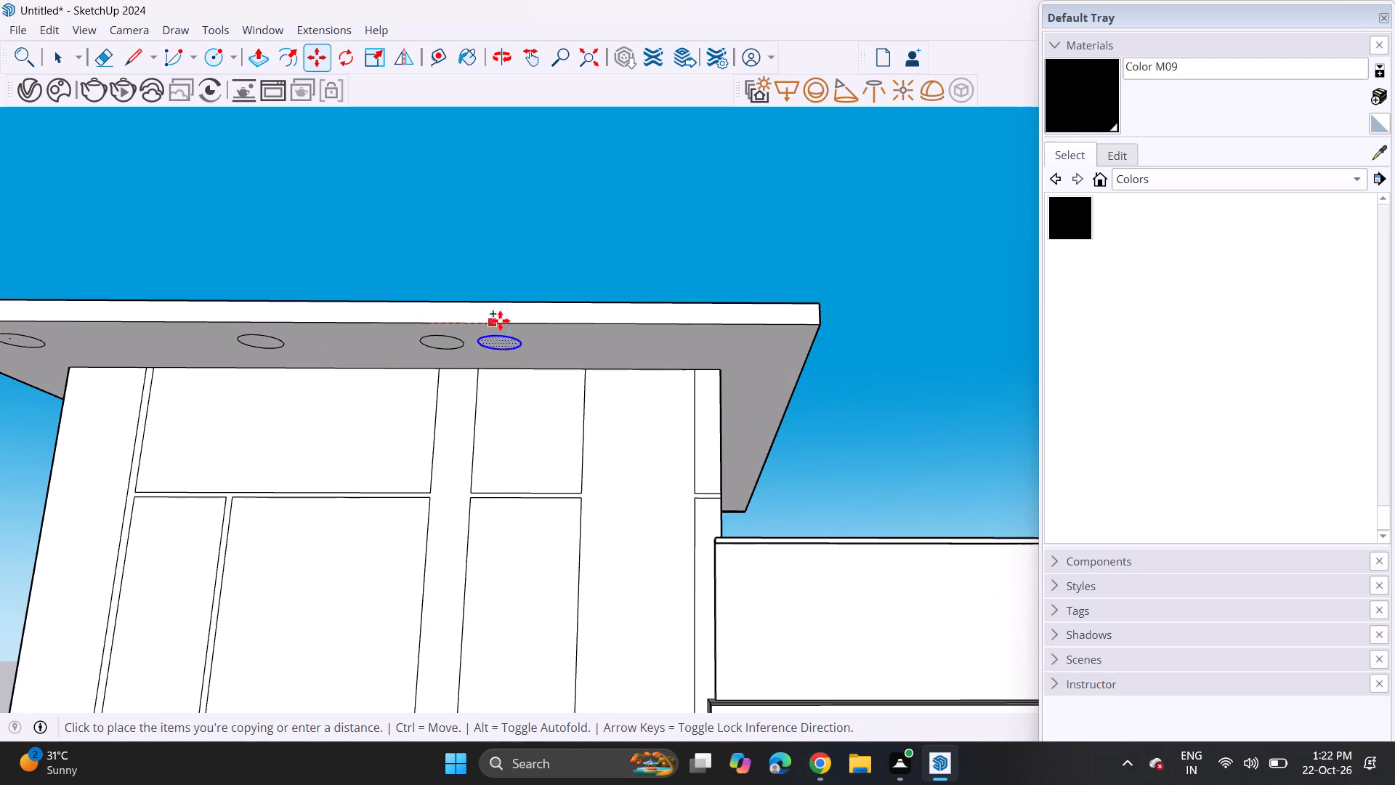
{"action": "left_click", "coordinate": [610, 329]}
{"action": "left_click", "coordinate": [616, 326]}
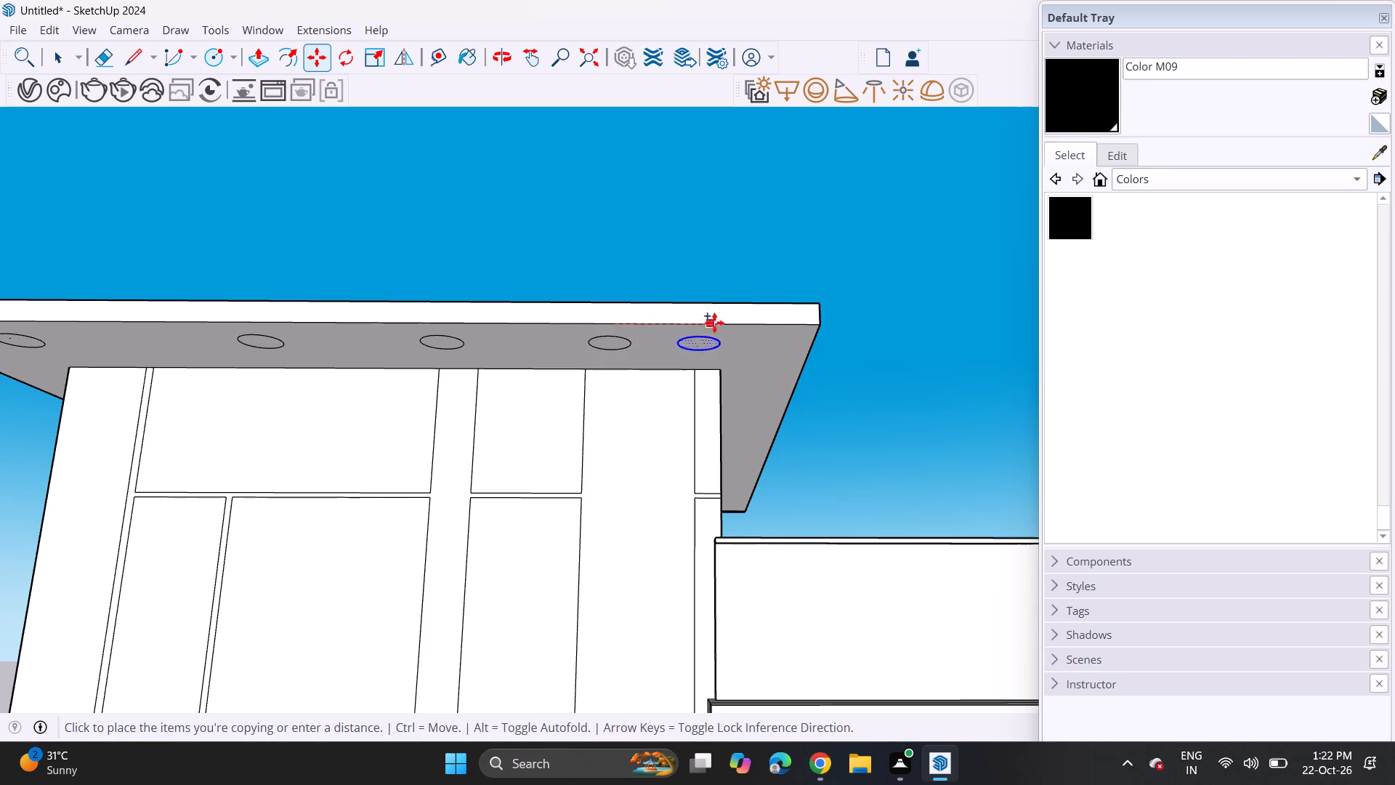
{"action": "left_click", "coordinate": [763, 326]}
{"action": "key", "text": "space"}
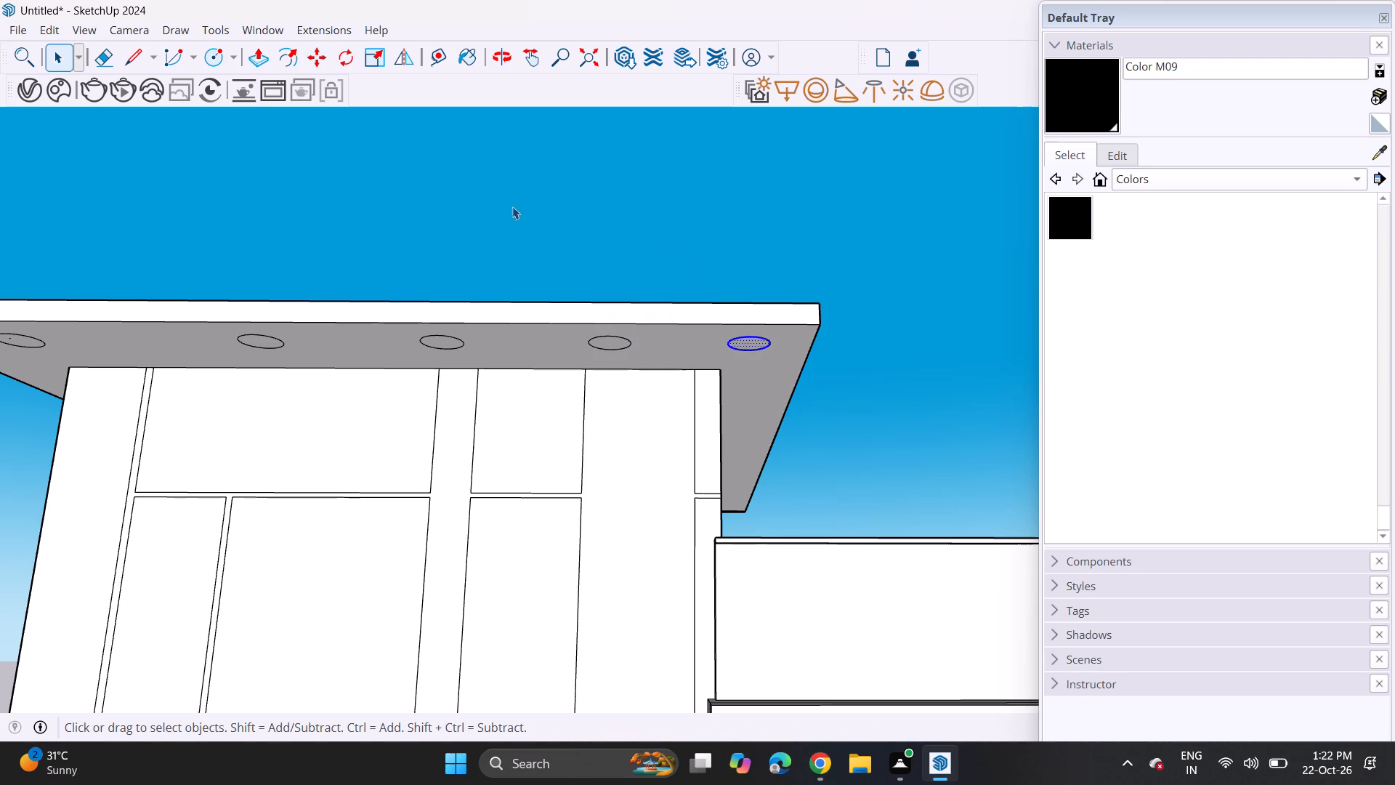
Push the circle nearest the far roof corner slightly up into the soffit to form a shallow downlight recess.
{"action": "left_click", "coordinate": [255, 52]}
{"action": "scroll", "coordinate": [692, 355], "scroll_direction": "up", "scroll_amount": 4}
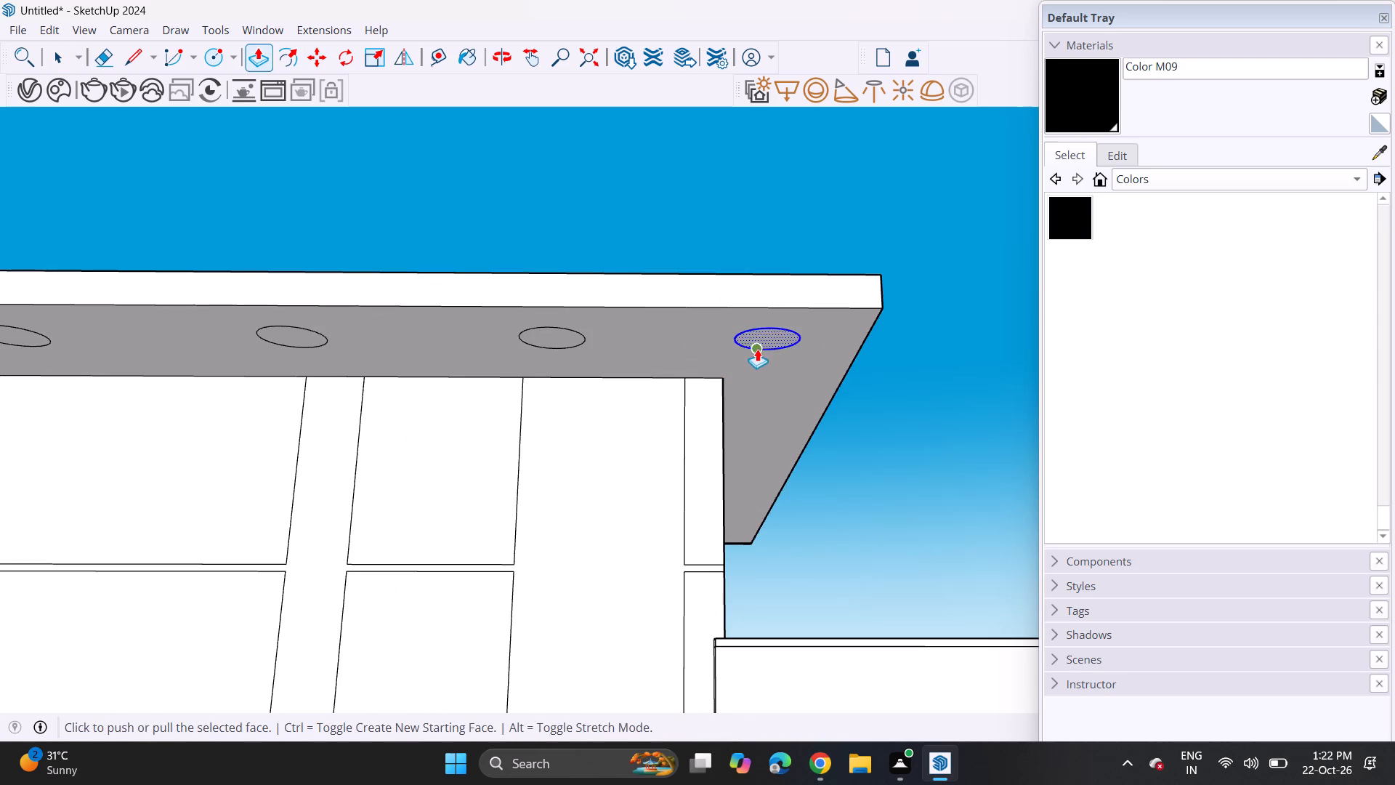
{"action": "key", "text": "Escape"}
{"action": "left_click", "coordinate": [772, 347]}
{"action": "left_click", "coordinate": [772, 343]}
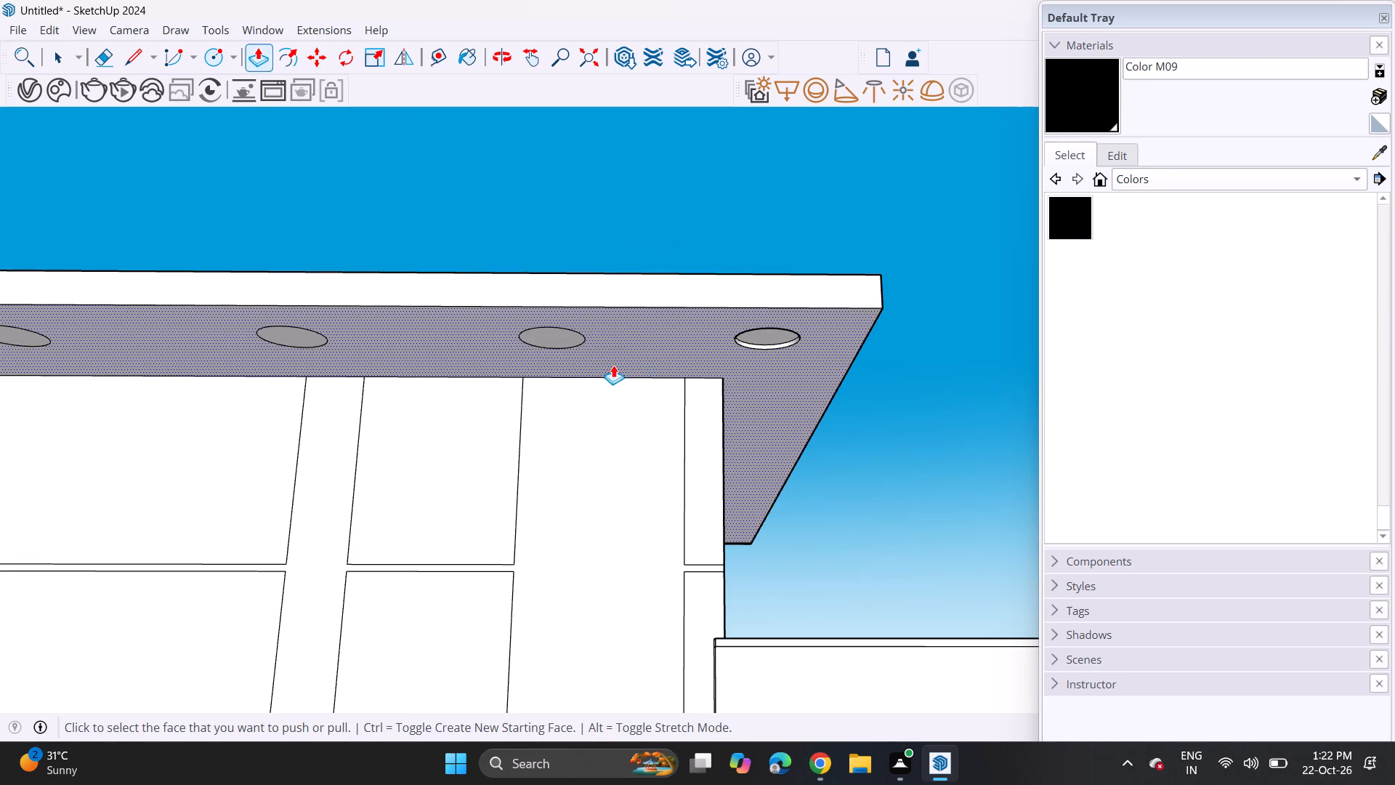
Repeat the same shallow Push/Pull recess on the other four soffit circles.
{"action": "double_click", "coordinate": [558, 334]}
{"action": "scroll", "coordinate": [443, 380], "scroll_direction": "down", "scroll_amount": 4}
{"action": "middle_click_drag", "start_coordinate": [214, 356], "coordinate": [466, 403]}
{"action": "scroll", "coordinate": [546, 372], "scroll_direction": "up", "scroll_amount": 5}
{"action": "double_click", "coordinate": [570, 402]}
{"action": "scroll", "coordinate": [476, 432], "scroll_direction": "down", "scroll_amount": 3}
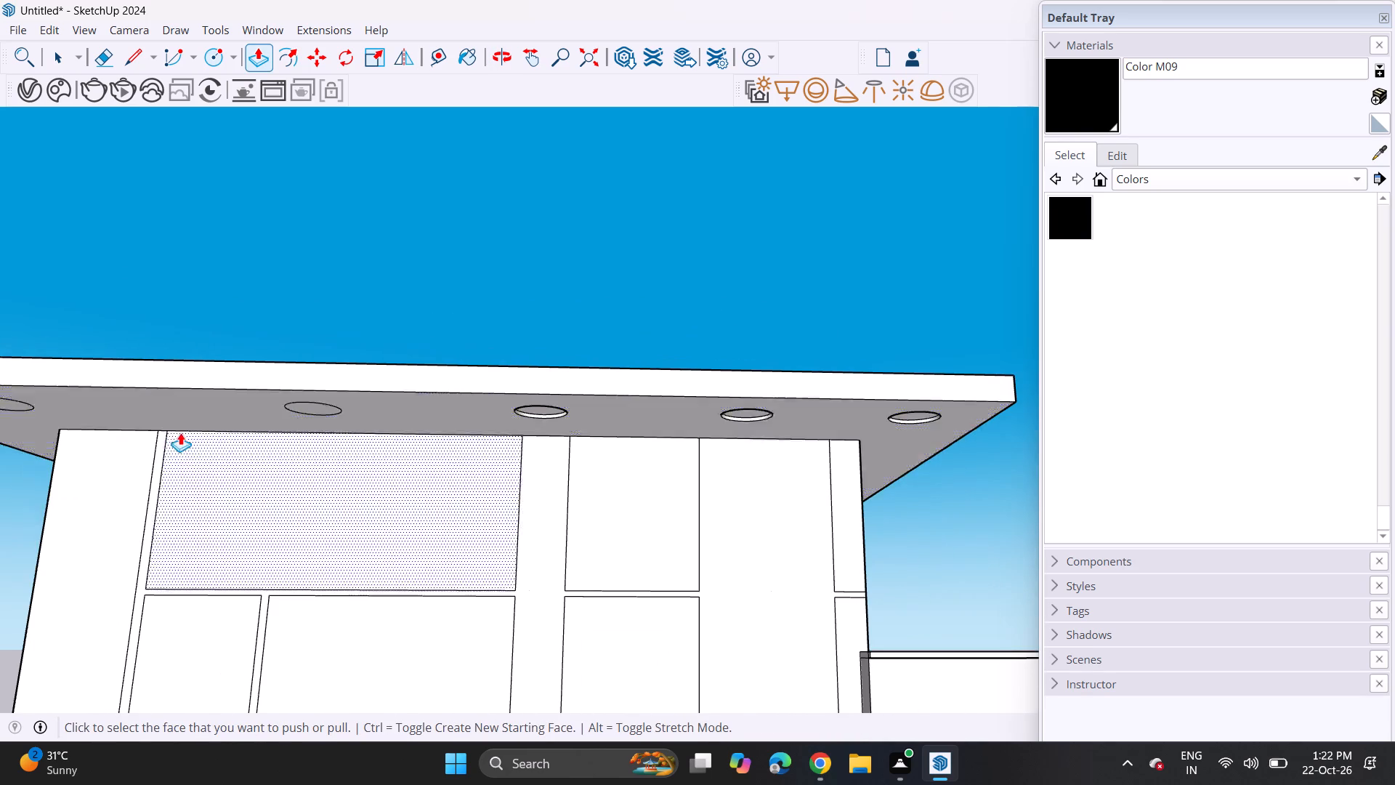
{"action": "double_click", "coordinate": [301, 408]}
{"action": "scroll", "coordinate": [283, 417], "scroll_direction": "down", "scroll_amount": 7}
{"action": "middle_click_drag", "start_coordinate": [259, 425], "coordinate": [360, 426], "text": "shift"}
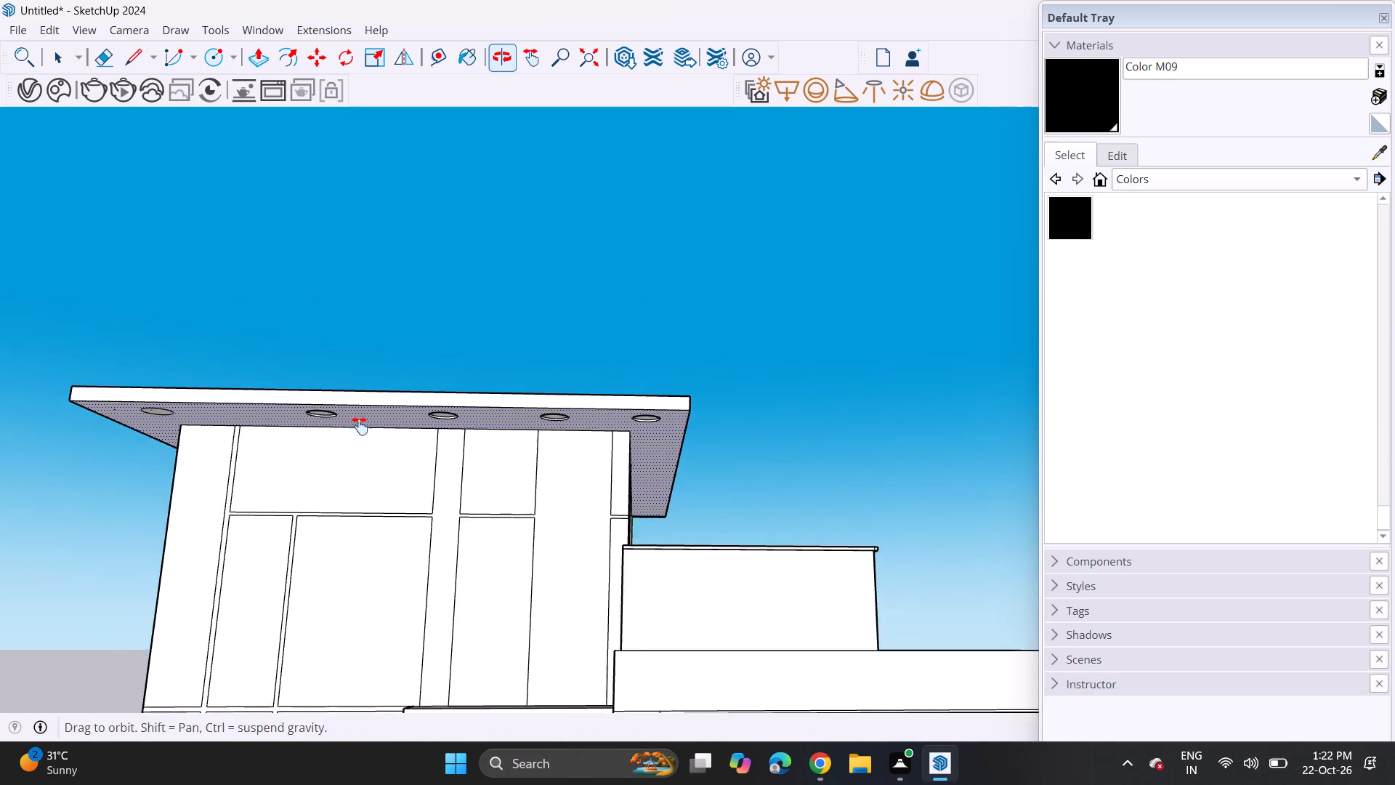
{"action": "middle_click_drag", "start_coordinate": [360, 426], "coordinate": [432, 428], "text": "shift"}
{"action": "scroll", "coordinate": [338, 432], "scroll_direction": "up", "scroll_amount": 5}
{"action": "double_click", "coordinate": [300, 403]}
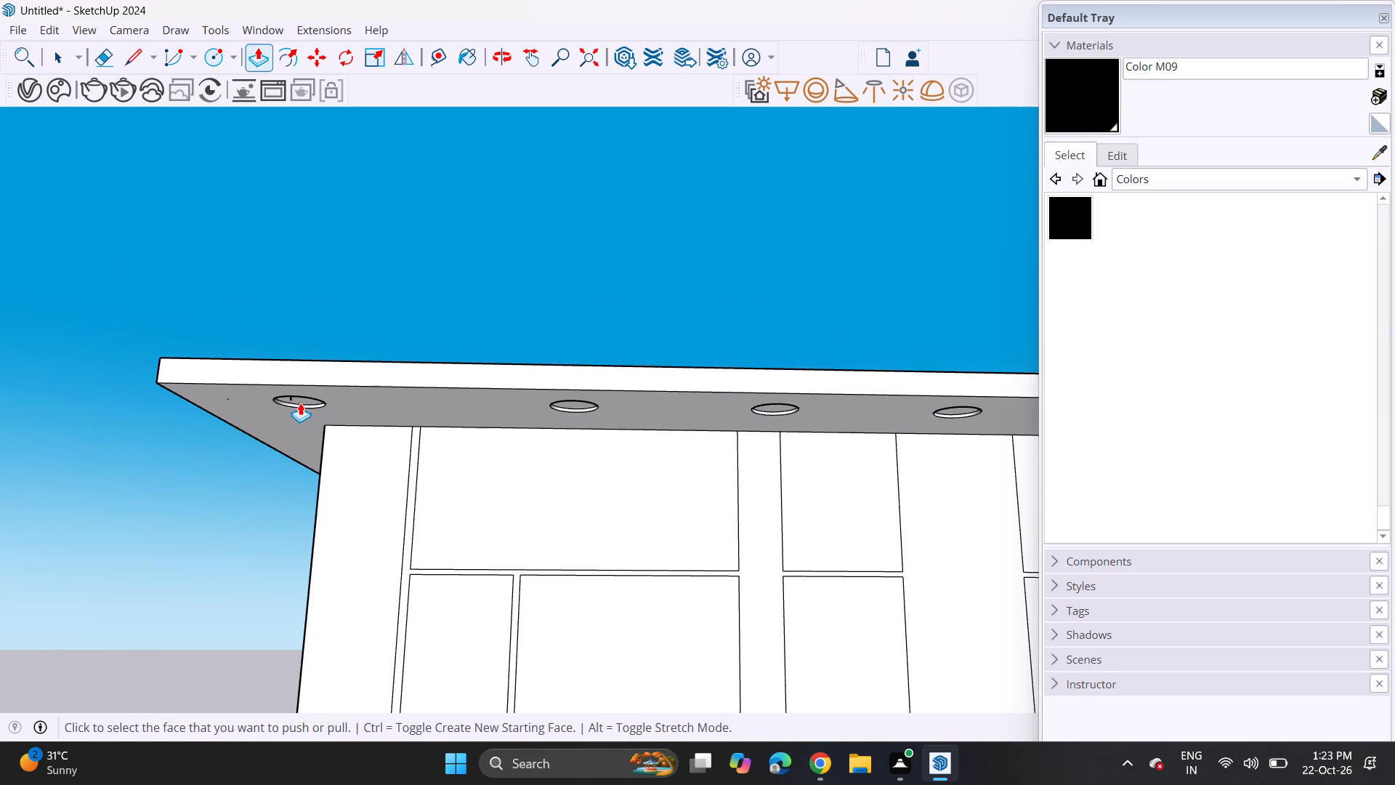
Examine the whole front elevation, including the row of roof soffit recesses.
{"action": "scroll", "coordinate": [308, 432], "scroll_direction": "down", "scroll_amount": 12}
{"action": "middle_click_drag", "start_coordinate": [376, 520], "coordinate": [388, 400], "text": "shift"}
{"action": "middle_click_drag", "start_coordinate": [395, 442], "coordinate": [429, 412]}
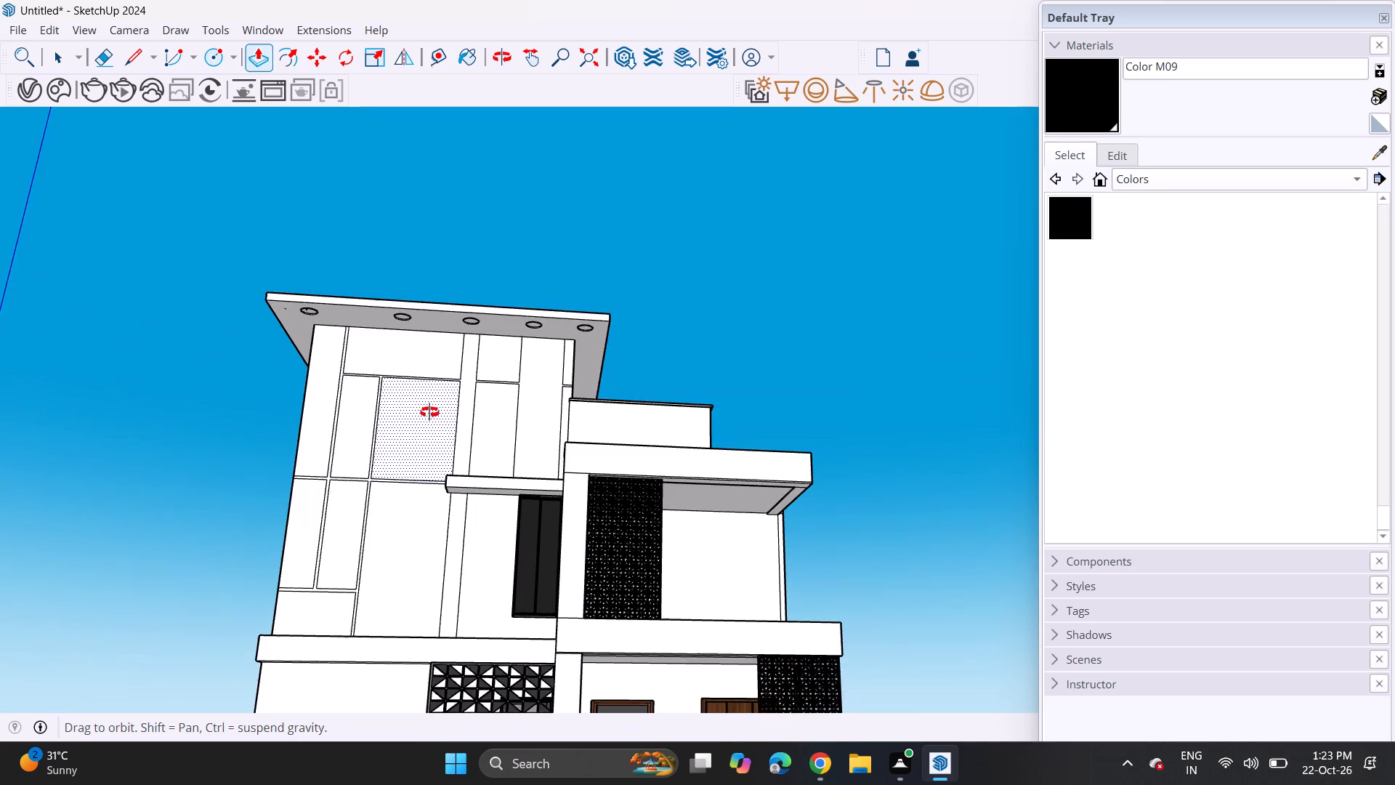
{"action": "middle_click_drag", "start_coordinate": [429, 412], "coordinate": [389, 448]}
{"action": "scroll", "coordinate": [384, 451], "scroll_direction": "up", "scroll_amount": 1}
{"action": "scroll", "coordinate": [380, 455], "scroll_direction": "down", "scroll_amount": 5}
{"action": "middle_click_drag", "start_coordinate": [434, 484], "coordinate": [468, 403], "text": "shift"}
{"action": "scroll", "coordinate": [468, 402], "scroll_direction": "down", "scroll_amount": 4}
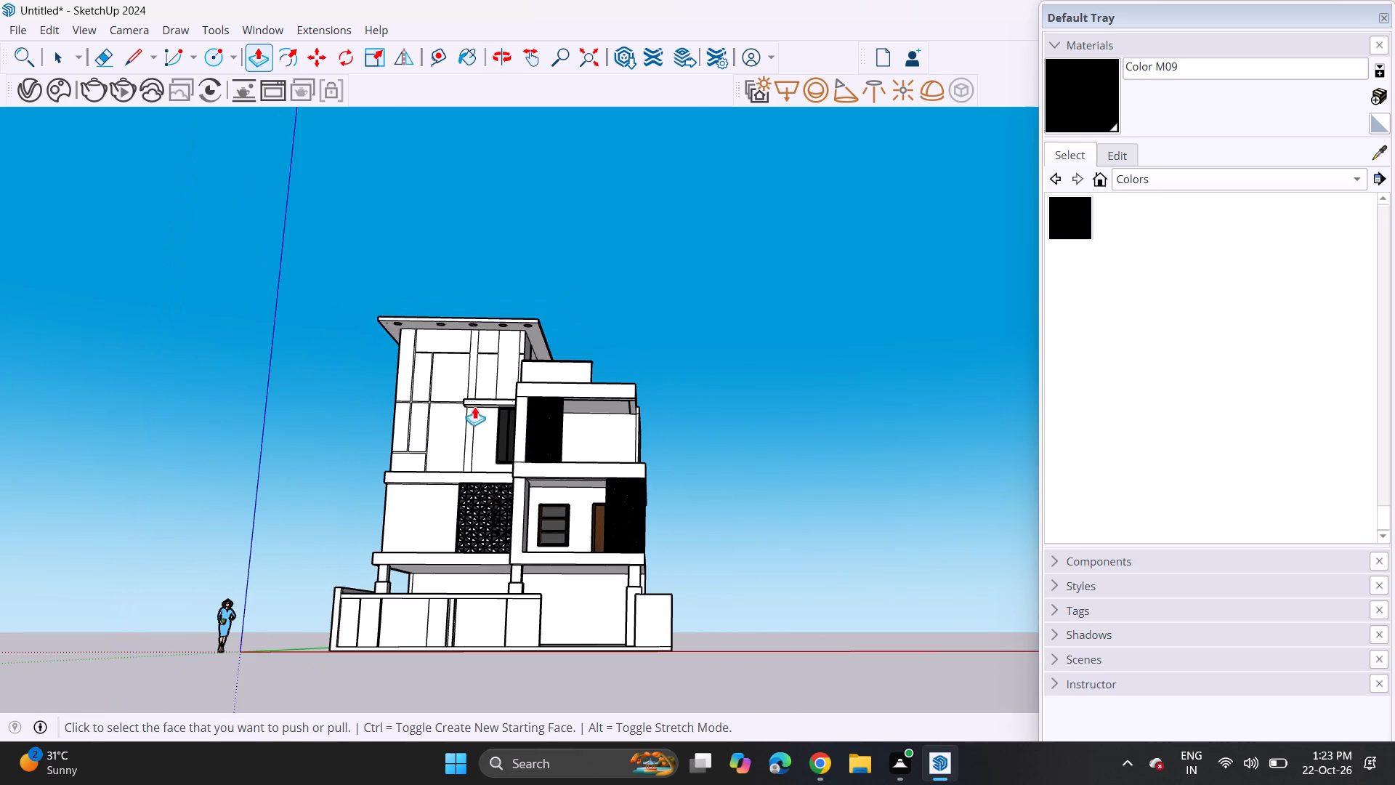
{"action": "middle_click_drag", "start_coordinate": [477, 427], "coordinate": [480, 444]}
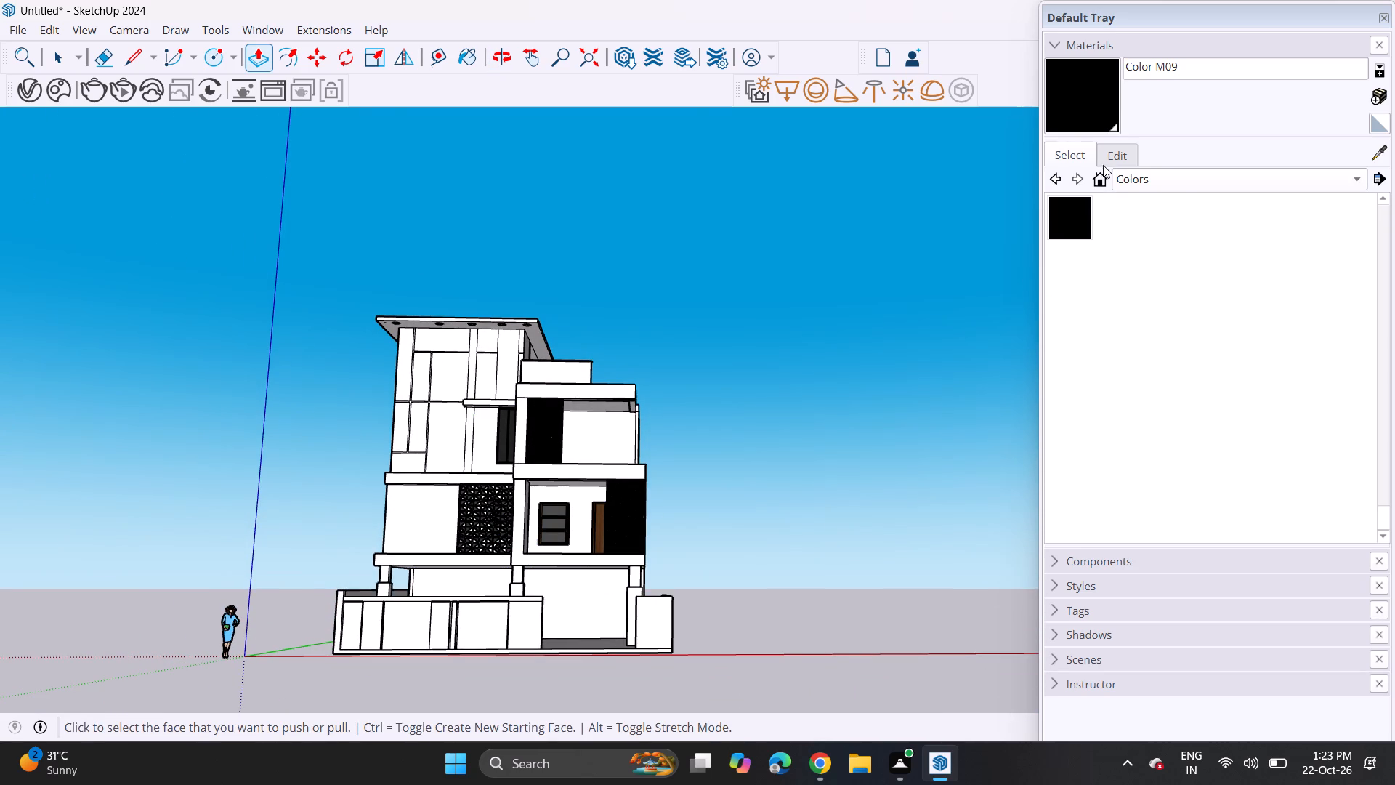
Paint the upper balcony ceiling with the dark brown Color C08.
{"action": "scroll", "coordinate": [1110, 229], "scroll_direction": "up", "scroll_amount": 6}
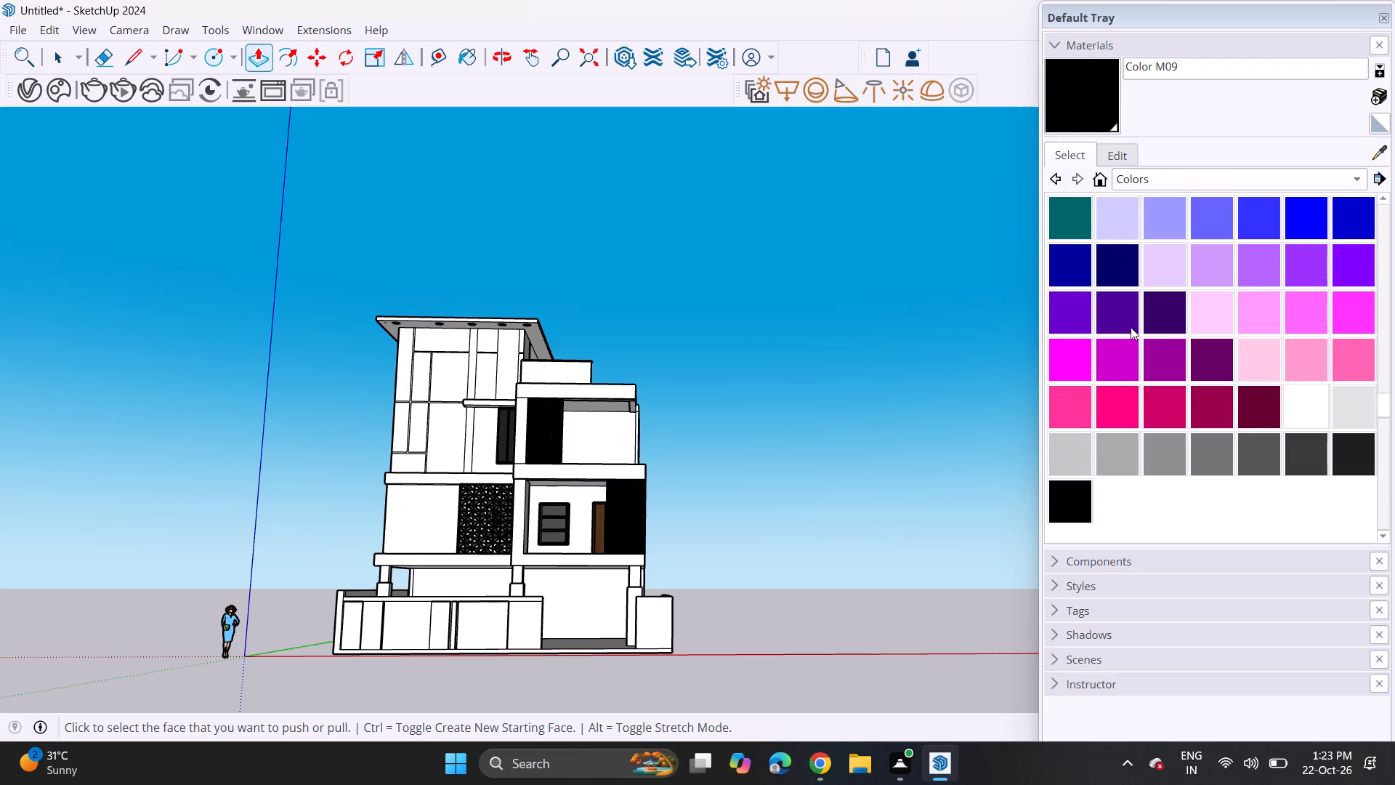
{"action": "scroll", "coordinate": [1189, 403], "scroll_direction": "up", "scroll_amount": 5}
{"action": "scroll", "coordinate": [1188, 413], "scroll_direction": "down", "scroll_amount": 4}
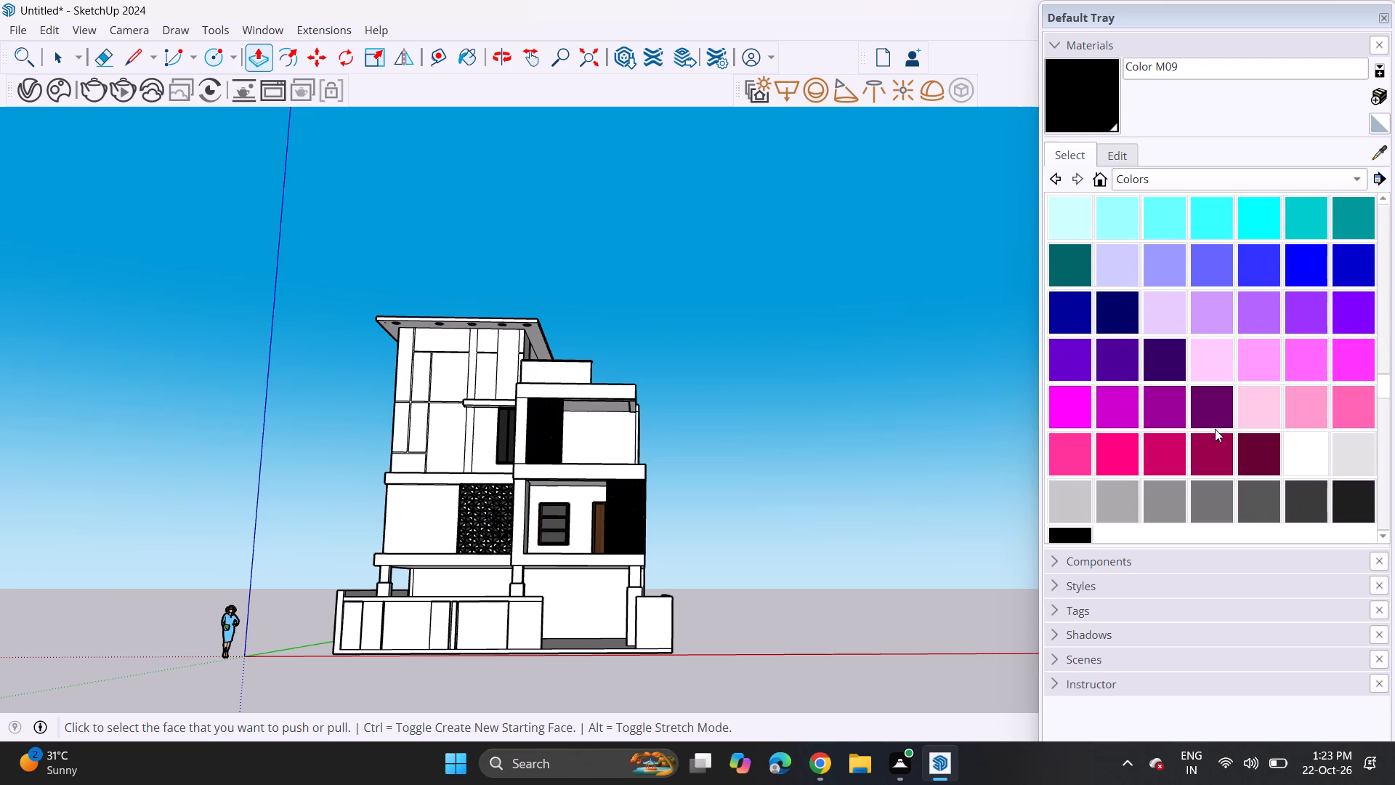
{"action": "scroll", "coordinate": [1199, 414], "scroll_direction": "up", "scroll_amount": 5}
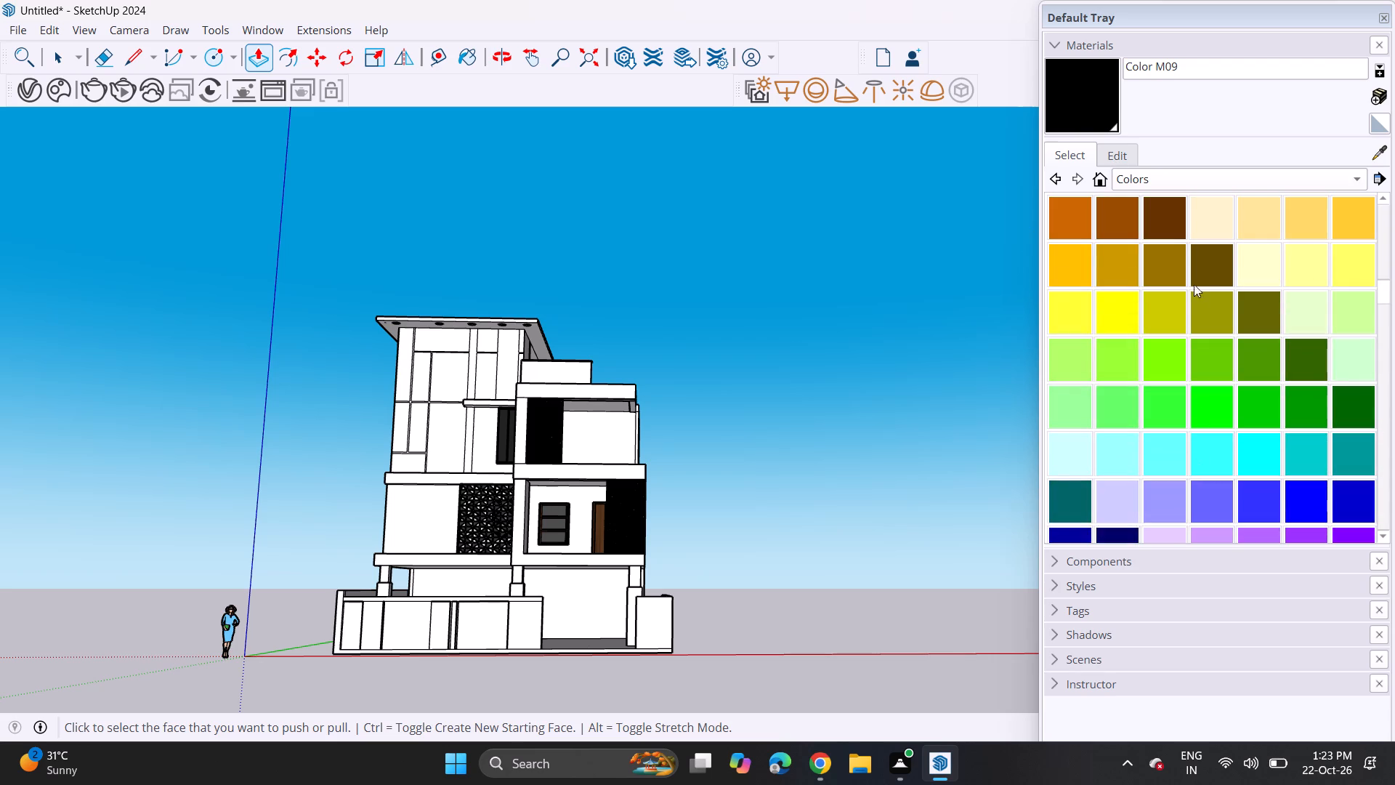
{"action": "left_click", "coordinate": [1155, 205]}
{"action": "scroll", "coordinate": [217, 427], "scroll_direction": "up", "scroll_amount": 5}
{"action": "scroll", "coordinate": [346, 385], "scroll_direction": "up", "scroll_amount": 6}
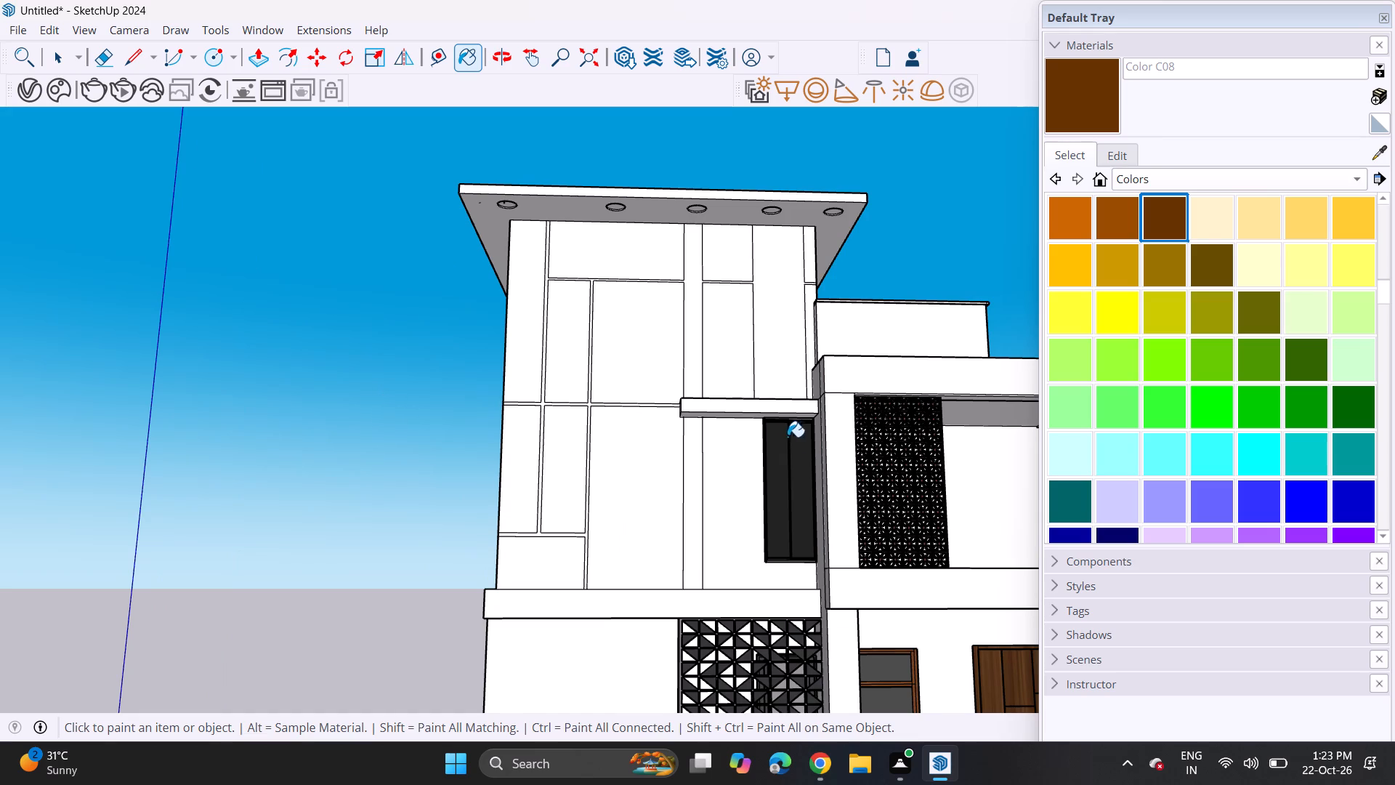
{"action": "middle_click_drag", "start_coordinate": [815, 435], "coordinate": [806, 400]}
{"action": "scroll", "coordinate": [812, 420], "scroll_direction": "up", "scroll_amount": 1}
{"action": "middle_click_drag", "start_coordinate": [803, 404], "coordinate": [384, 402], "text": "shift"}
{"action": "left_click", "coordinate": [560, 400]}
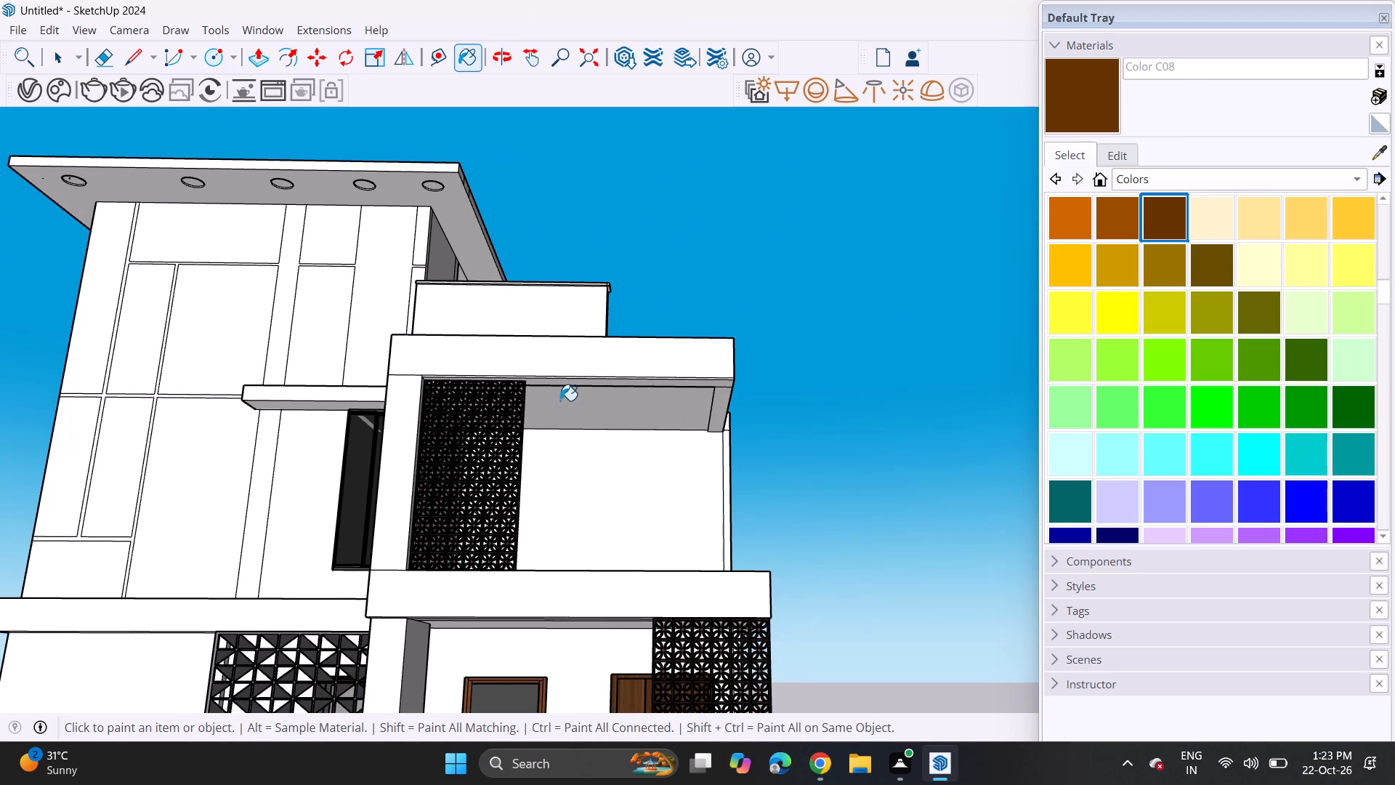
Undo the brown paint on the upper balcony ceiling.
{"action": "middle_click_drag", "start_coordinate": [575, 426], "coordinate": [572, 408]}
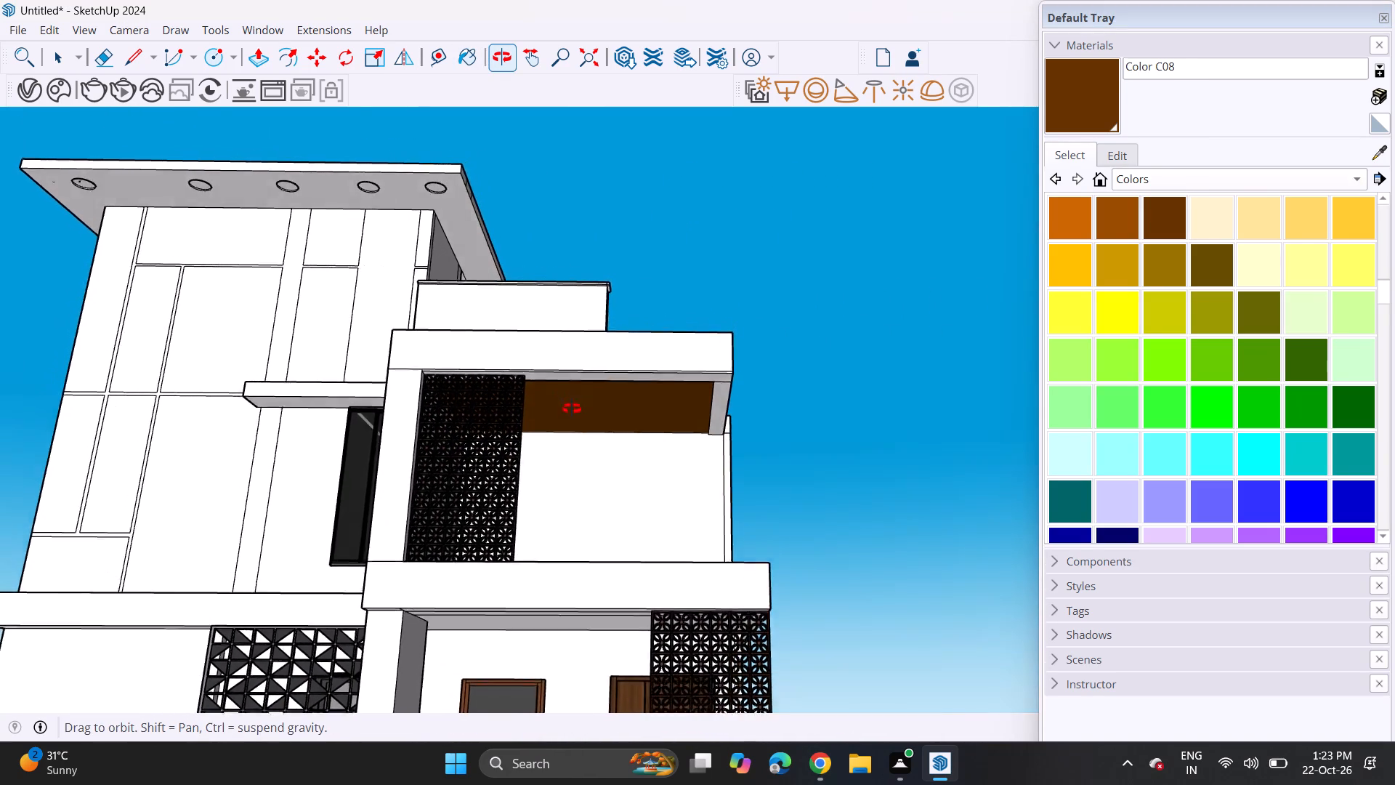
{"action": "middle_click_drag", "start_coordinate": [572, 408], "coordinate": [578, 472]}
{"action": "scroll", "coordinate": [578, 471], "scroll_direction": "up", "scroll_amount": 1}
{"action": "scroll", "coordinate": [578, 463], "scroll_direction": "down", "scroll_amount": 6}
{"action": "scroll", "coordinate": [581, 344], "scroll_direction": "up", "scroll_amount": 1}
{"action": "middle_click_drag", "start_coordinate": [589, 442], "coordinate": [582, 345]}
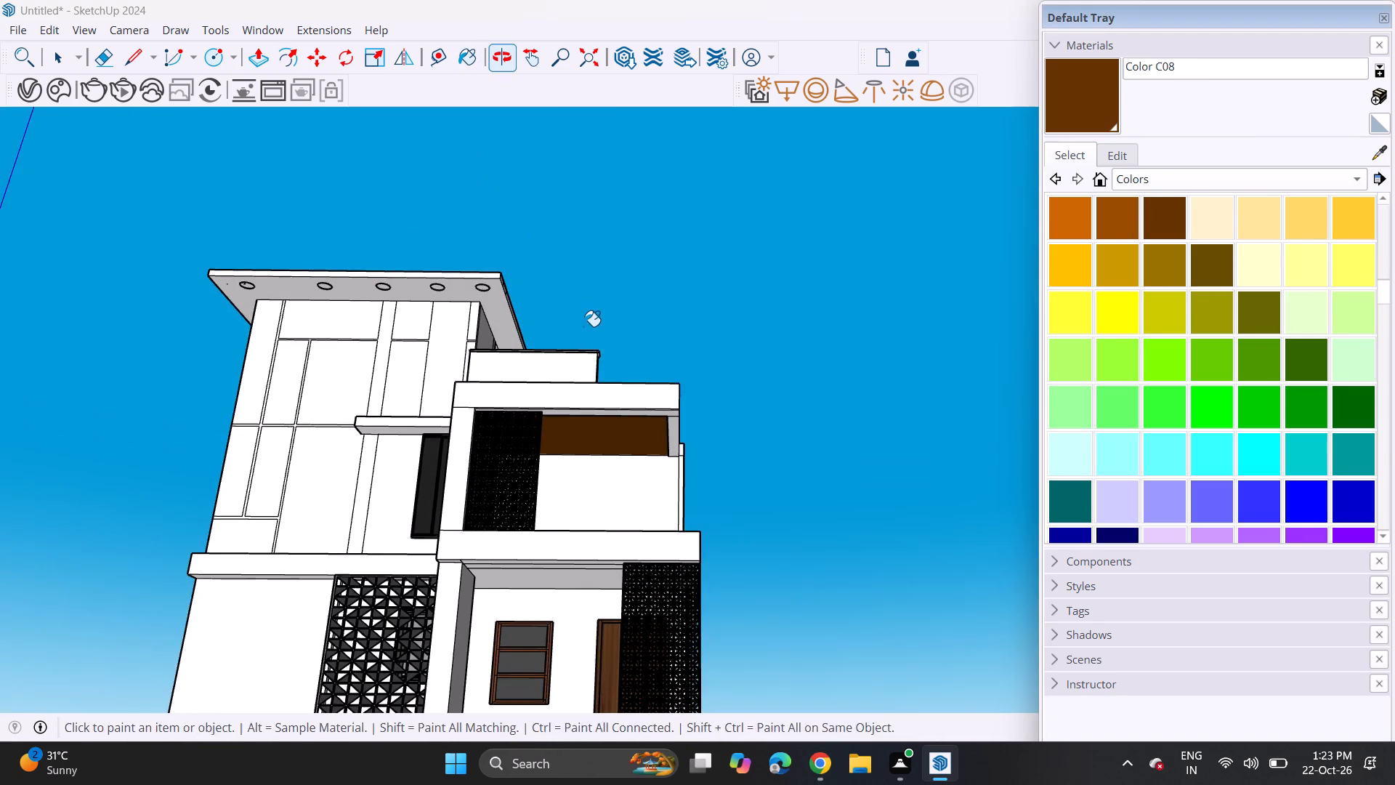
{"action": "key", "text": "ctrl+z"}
Draw a long, thin rectangle on the upper balcony ceiling, parallel to its front edge, from the jali screen towards the outer end.
{"action": "scroll", "coordinate": [589, 411], "scroll_direction": "up", "scroll_amount": 10}
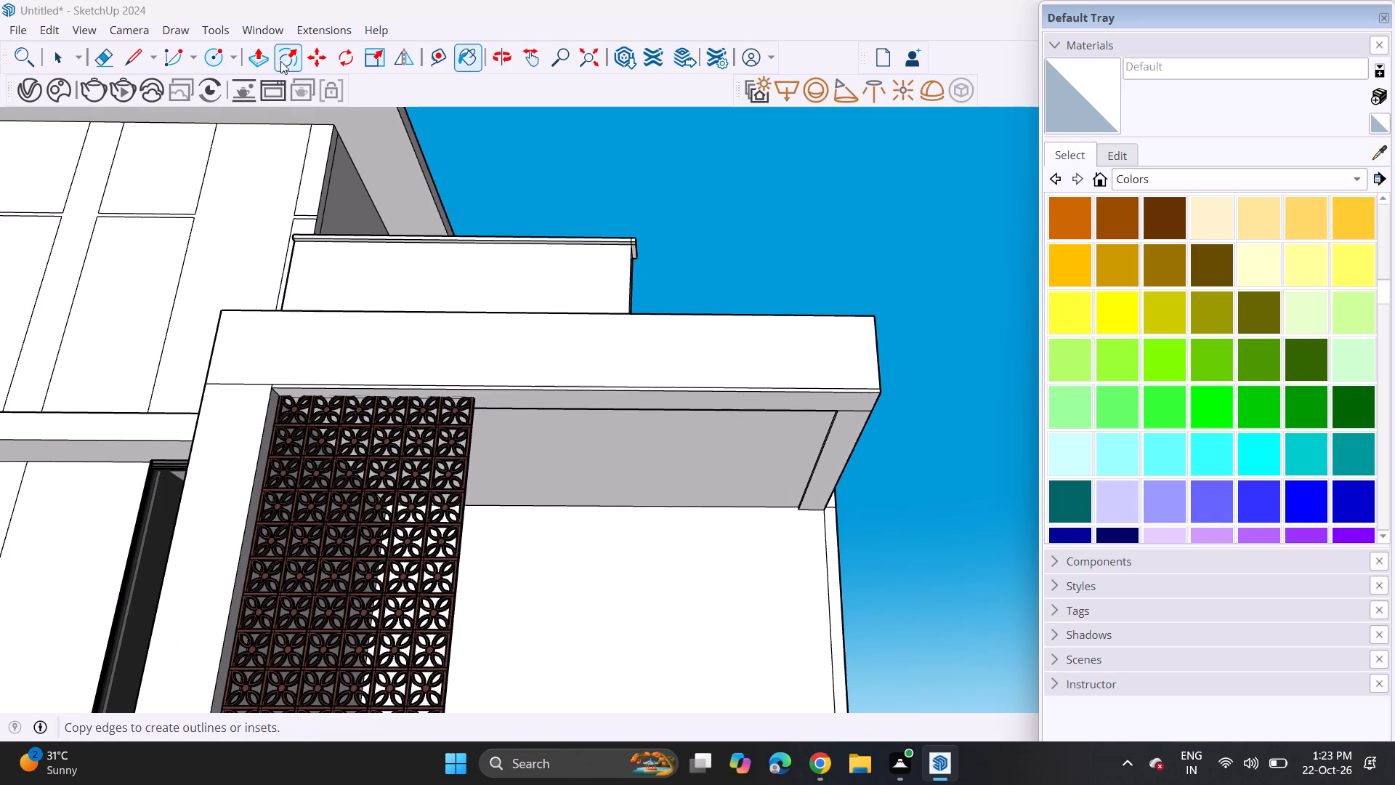
{"action": "left_click", "coordinate": [237, 64]}
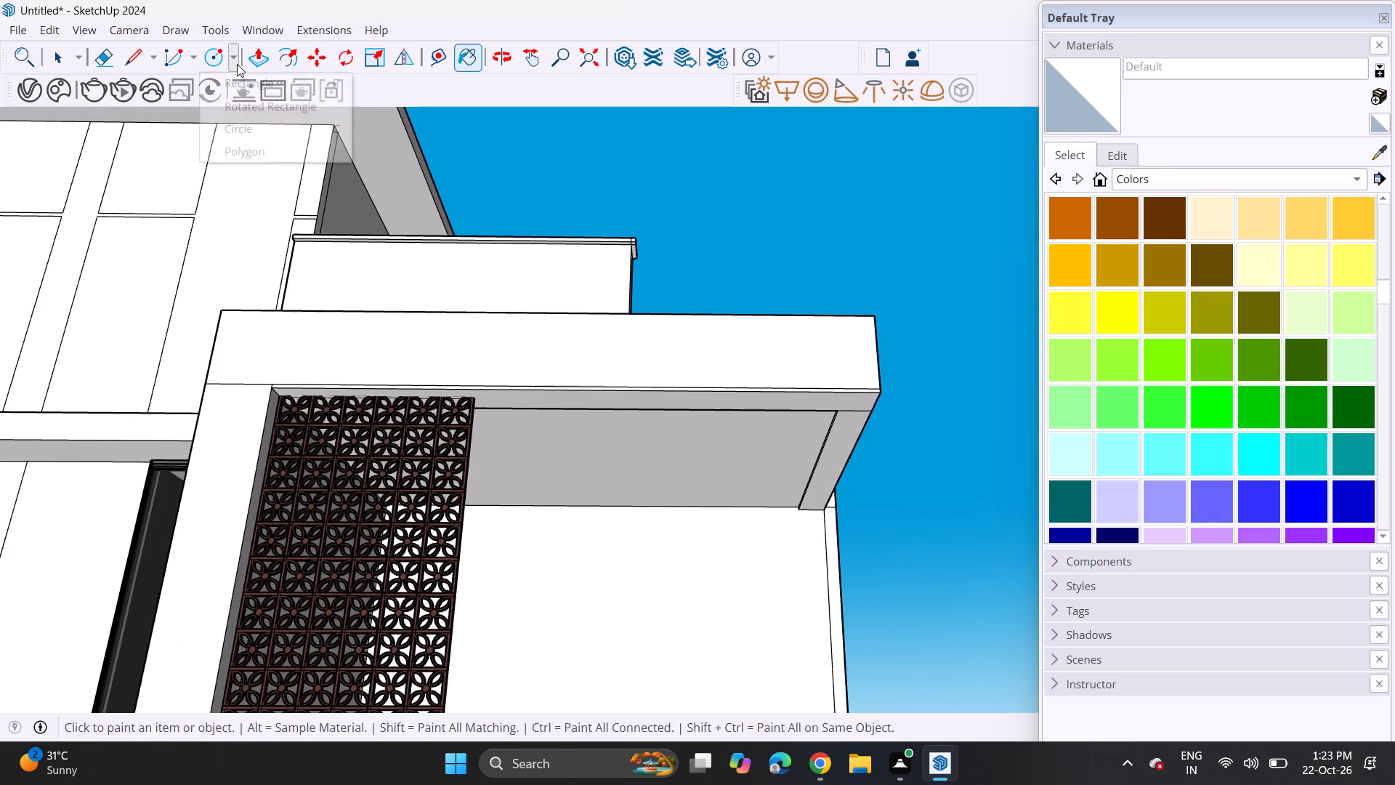
{"action": "left_click", "coordinate": [237, 87]}
{"action": "middle_click_drag", "start_coordinate": [461, 494], "coordinate": [335, 363]}
{"action": "scroll", "coordinate": [461, 492], "scroll_direction": "up", "scroll_amount": 1}
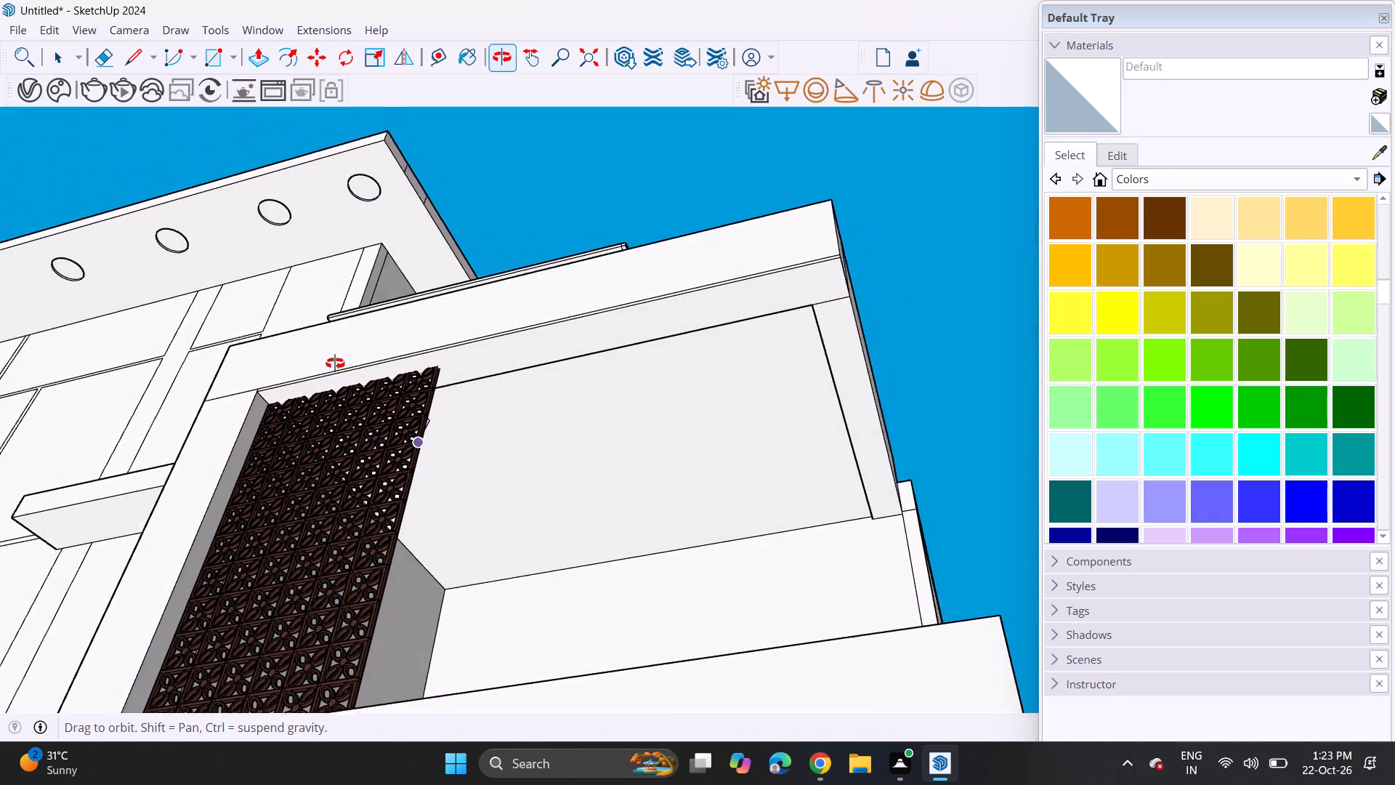
{"action": "middle_click_drag", "start_coordinate": [335, 363], "coordinate": [323, 365]}
{"action": "scroll", "coordinate": [494, 502], "scroll_direction": "up", "scroll_amount": 1}
{"action": "middle_click_drag", "start_coordinate": [472, 492], "coordinate": [339, 528]}
{"action": "scroll", "coordinate": [385, 534], "scroll_direction": "up", "scroll_amount": 4}
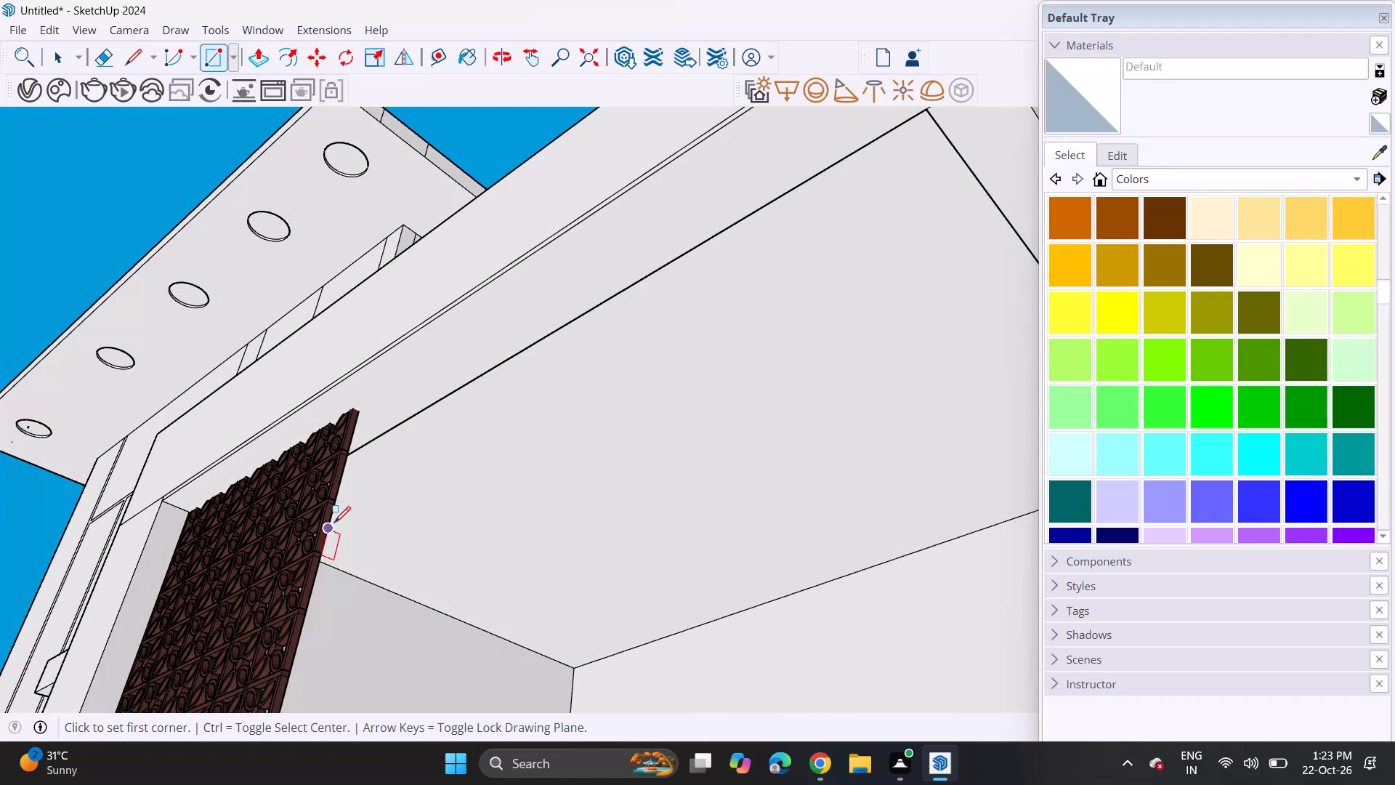
{"action": "left_click", "coordinate": [338, 523]}
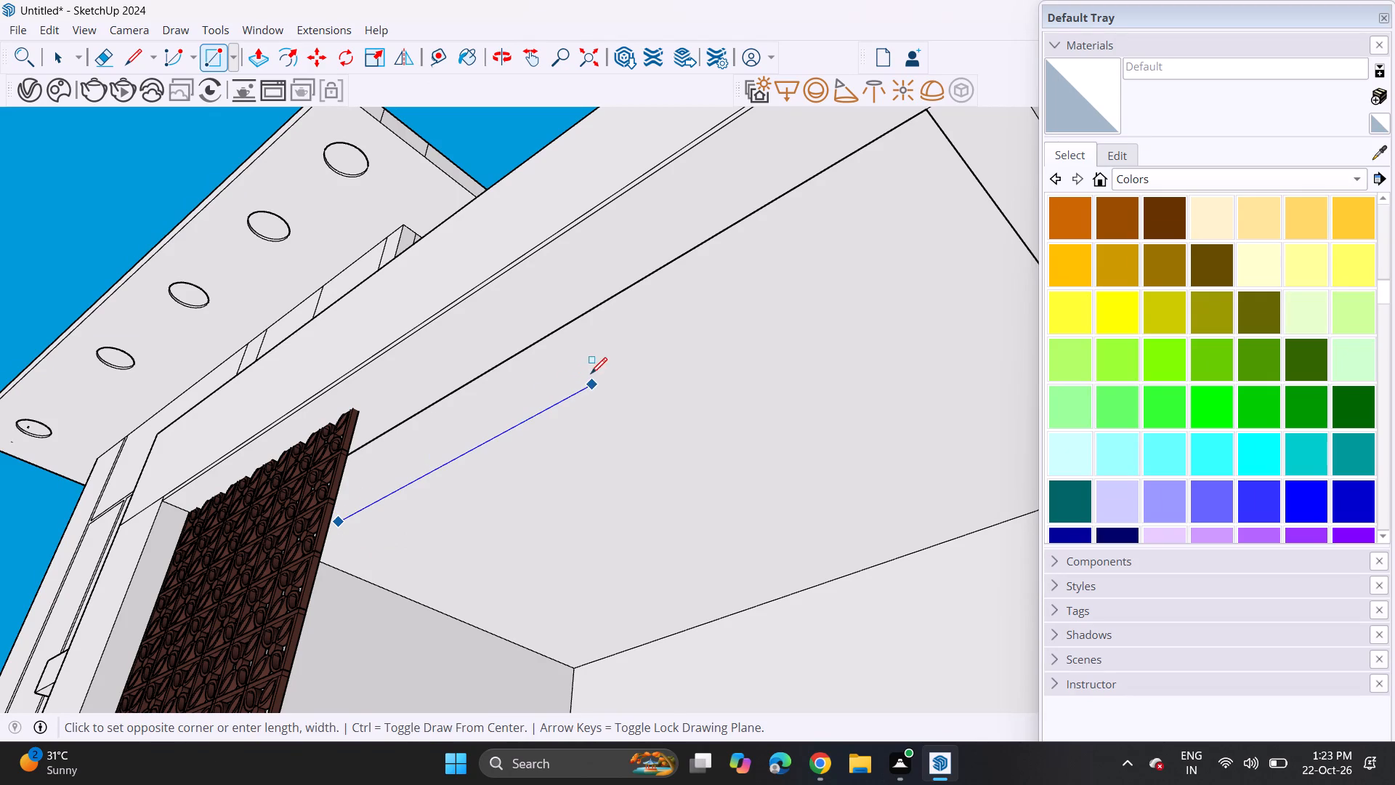
{"action": "left_click", "coordinate": [865, 217]}
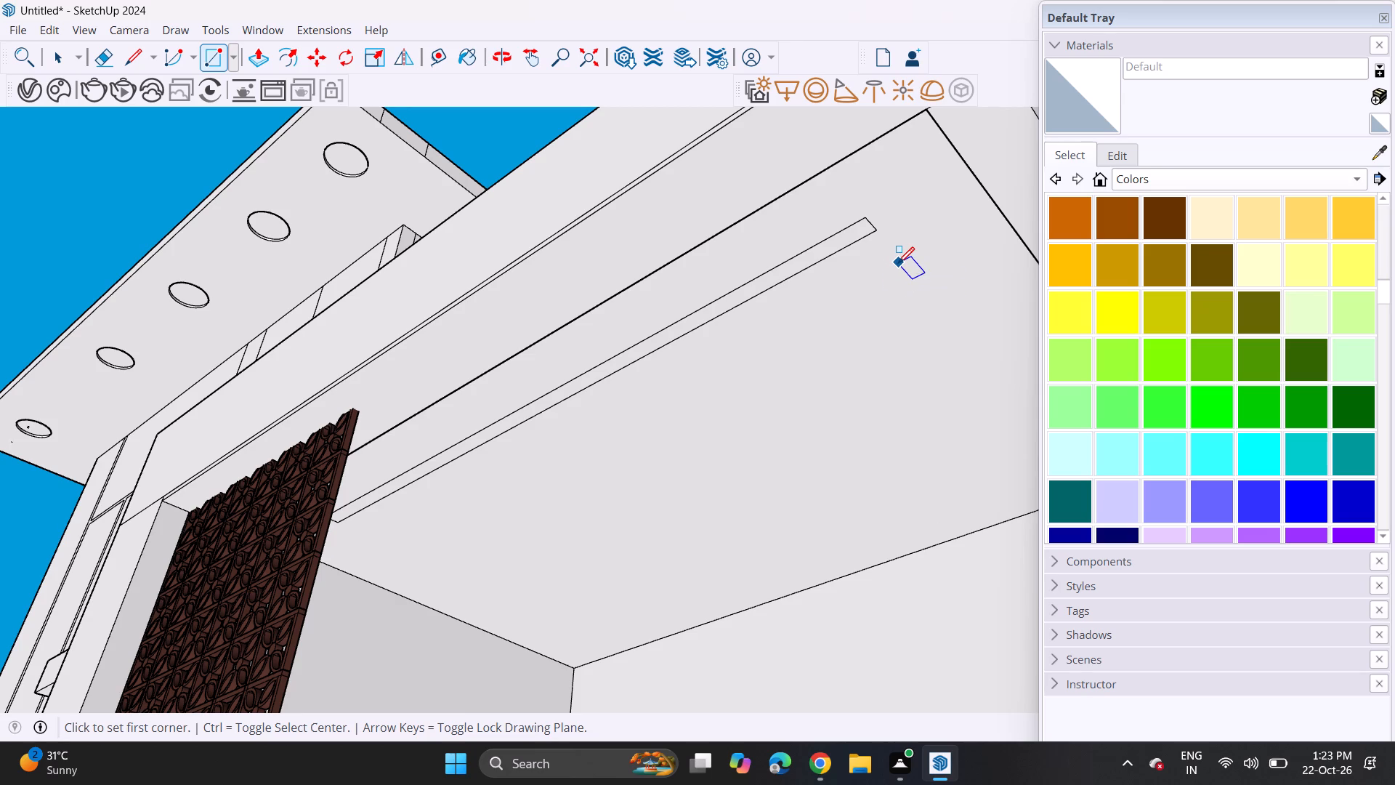
{"action": "middle_click_drag", "start_coordinate": [831, 278], "coordinate": [942, 256]}
{"action": "scroll", "coordinate": [942, 256], "scroll_direction": "up", "scroll_amount": 1}
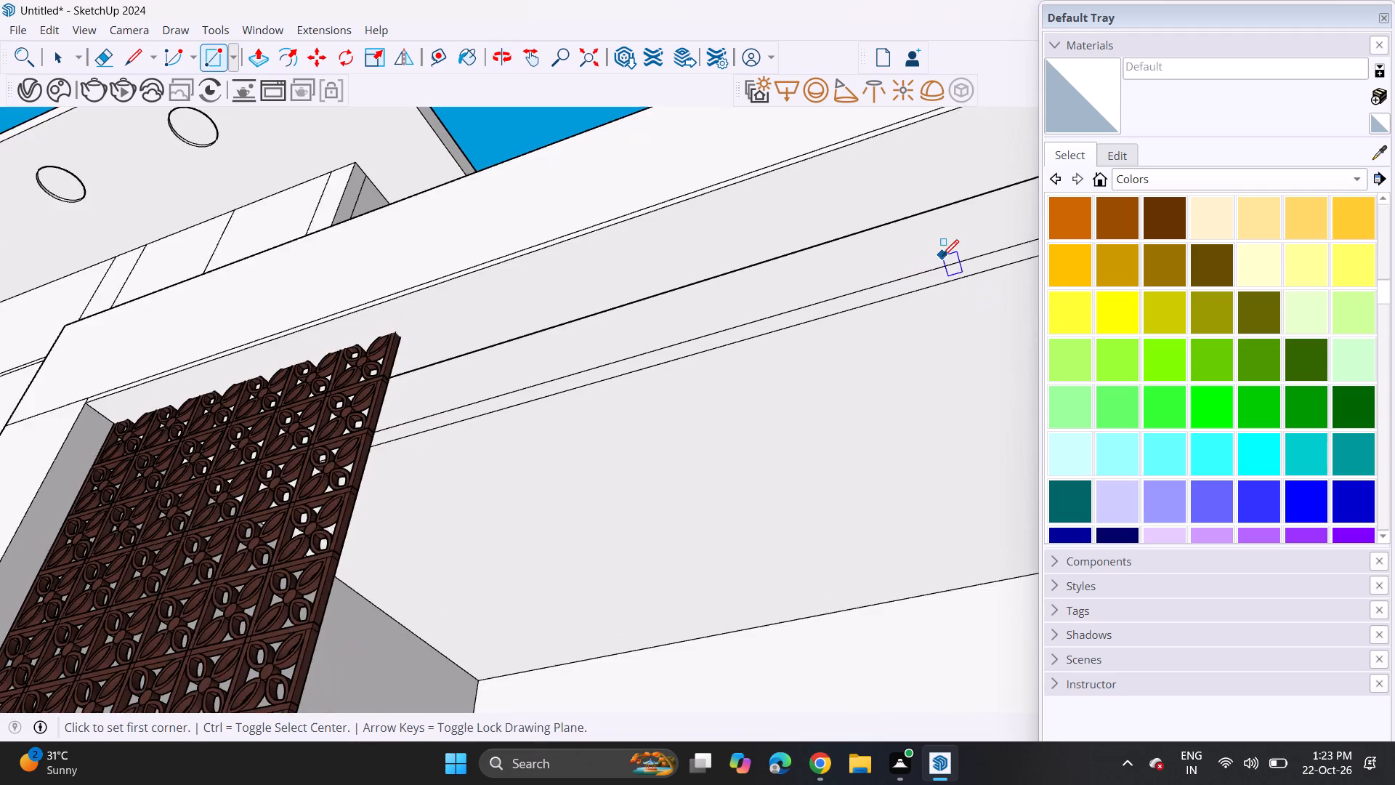
Draw a thin rectangle on the upper balcony ceiling from the long strip's outer end corner towards the back wall, forming an L.
{"action": "scroll", "coordinate": [927, 267], "scroll_direction": "down", "scroll_amount": 6}
{"action": "middle_click_drag", "start_coordinate": [867, 310], "coordinate": [771, 315]}
{"action": "scroll", "coordinate": [867, 310], "scroll_direction": "up", "scroll_amount": 1}
{"action": "middle_click_drag", "start_coordinate": [727, 337], "coordinate": [859, 317]}
{"action": "middle_click_drag", "start_coordinate": [847, 320], "coordinate": [508, 318], "text": "shift"}
{"action": "left_click", "coordinate": [681, 302]}
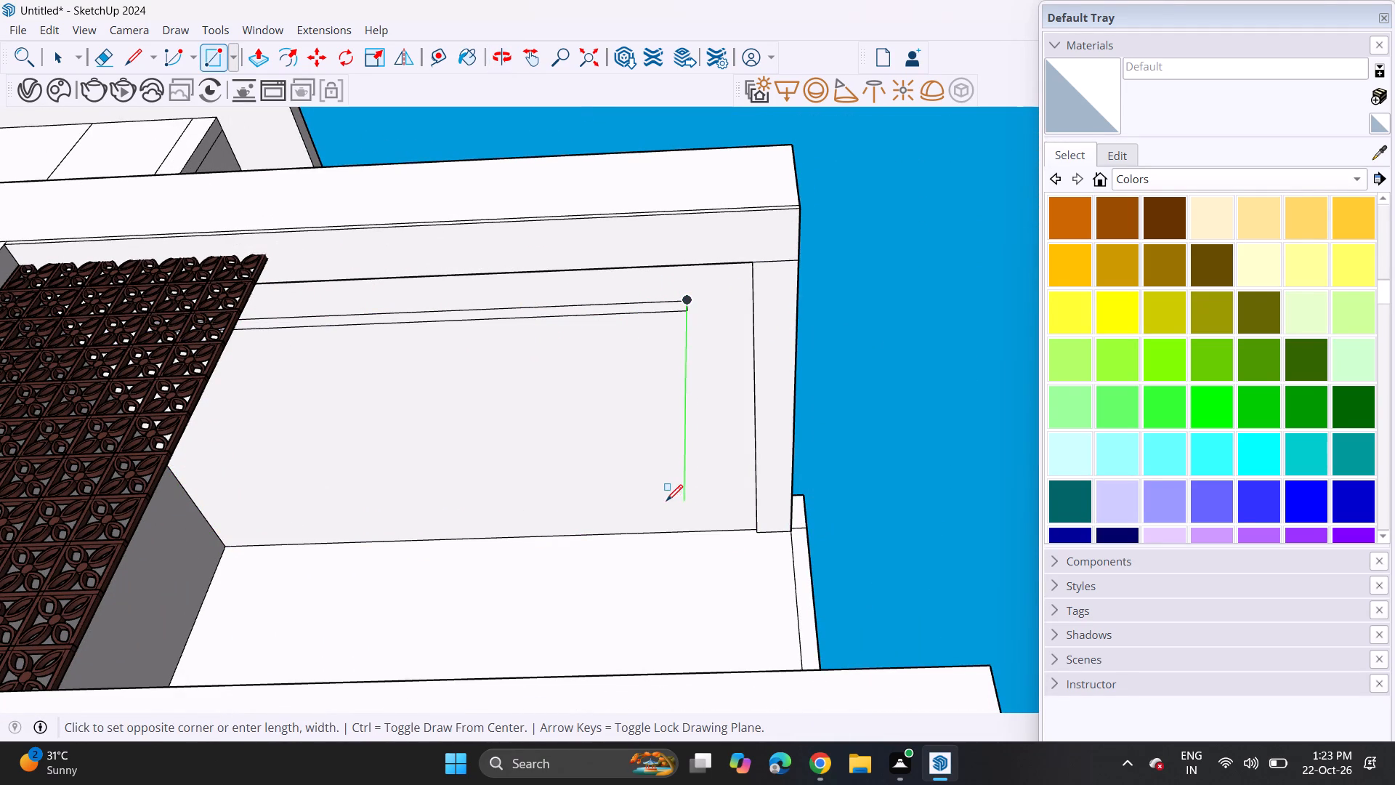
{"action": "scroll", "coordinate": [670, 505], "scroll_direction": "up", "scroll_amount": 6}
{"action": "middle_click_drag", "start_coordinate": [671, 504], "coordinate": [630, 496]}
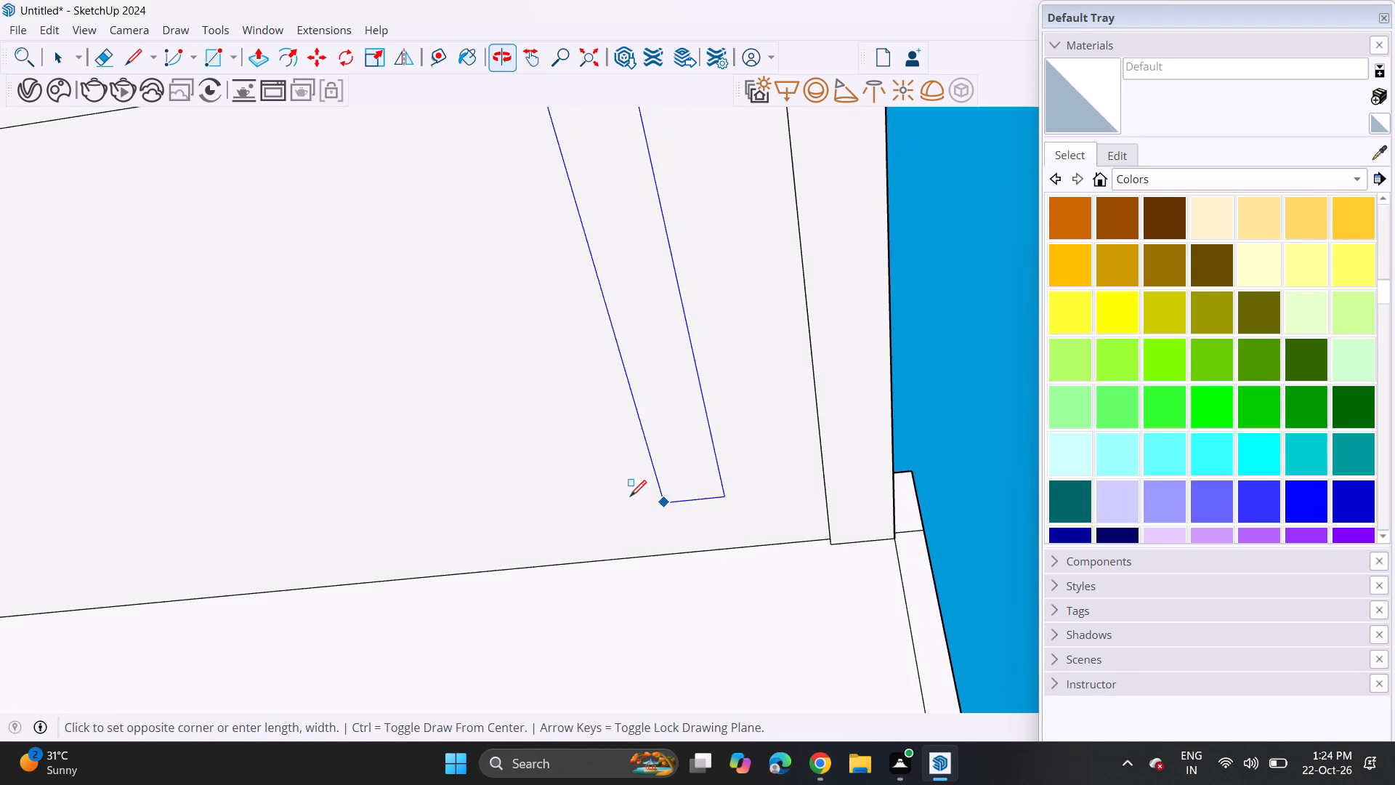
{"action": "scroll", "coordinate": [649, 499], "scroll_direction": "down", "scroll_amount": 7}
{"action": "scroll", "coordinate": [674, 500], "scroll_direction": "up", "scroll_amount": 4}
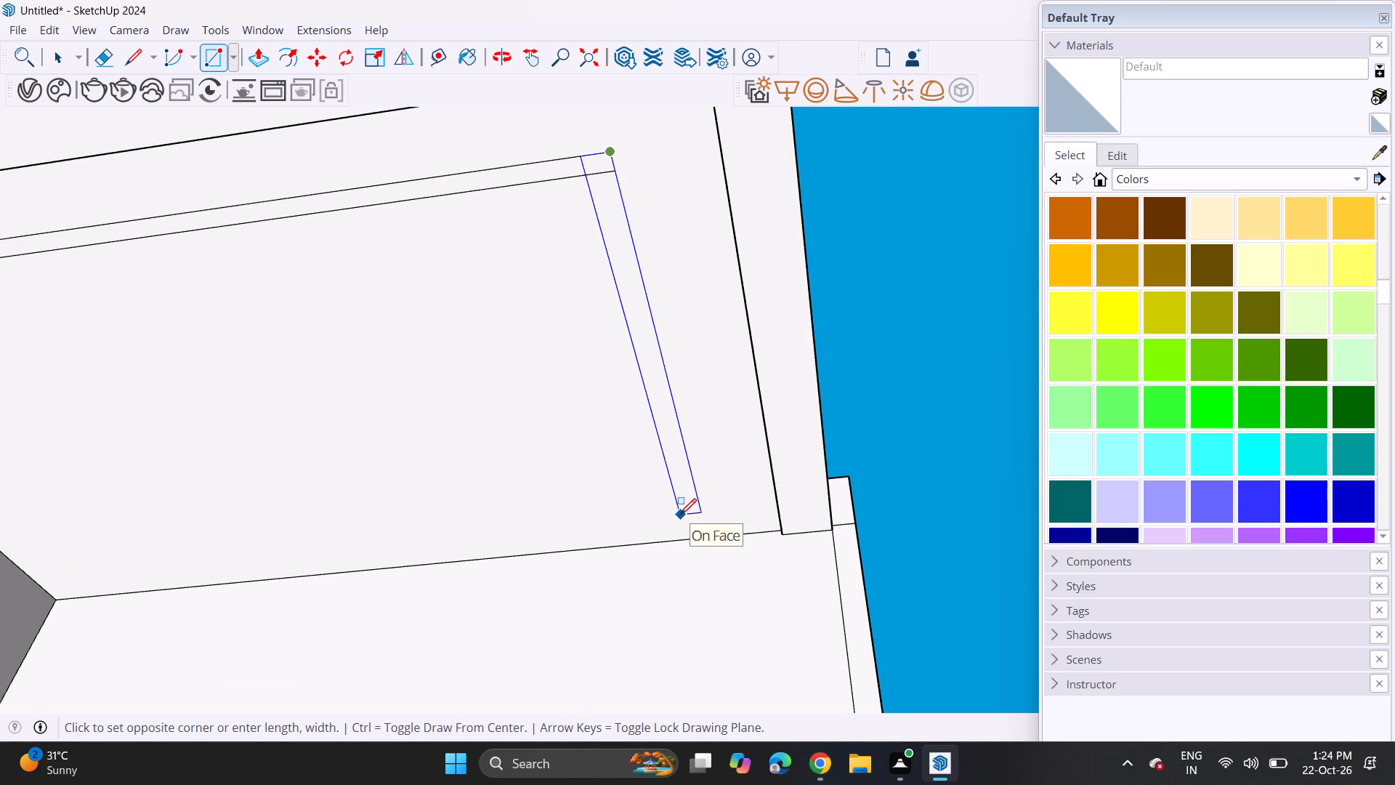
{"action": "left_click", "coordinate": [680, 515]}
Draw a second, smaller L from two overlapping thin rectangles inside the first one on the upper balcony ceiling.
{"action": "scroll", "coordinate": [466, 394], "scroll_direction": "down", "scroll_amount": 6}
{"action": "scroll", "coordinate": [370, 428], "scroll_direction": "up", "scroll_amount": 1}
{"action": "middle_click_drag", "start_coordinate": [384, 421], "coordinate": [405, 416]}
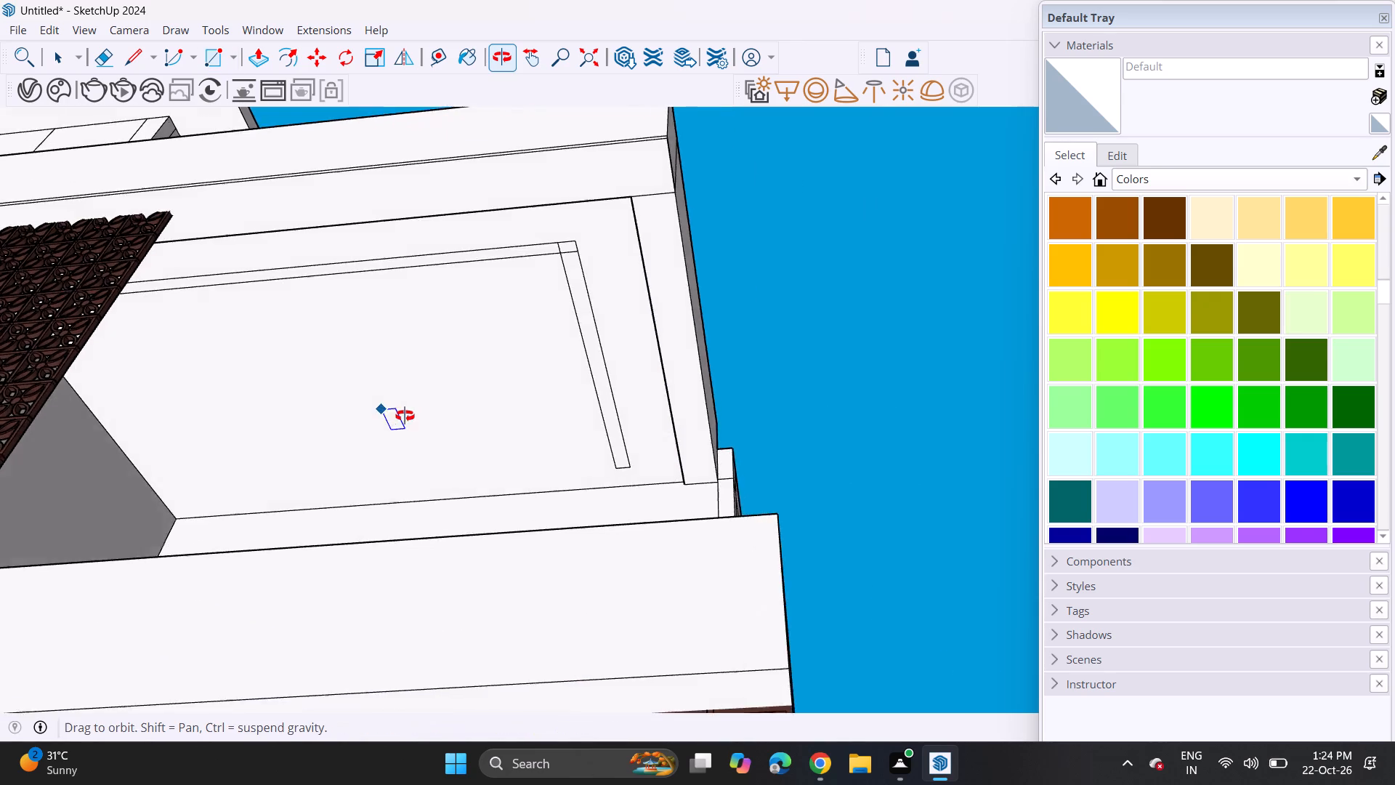
{"action": "middle_click_drag", "start_coordinate": [405, 416], "coordinate": [490, 398]}
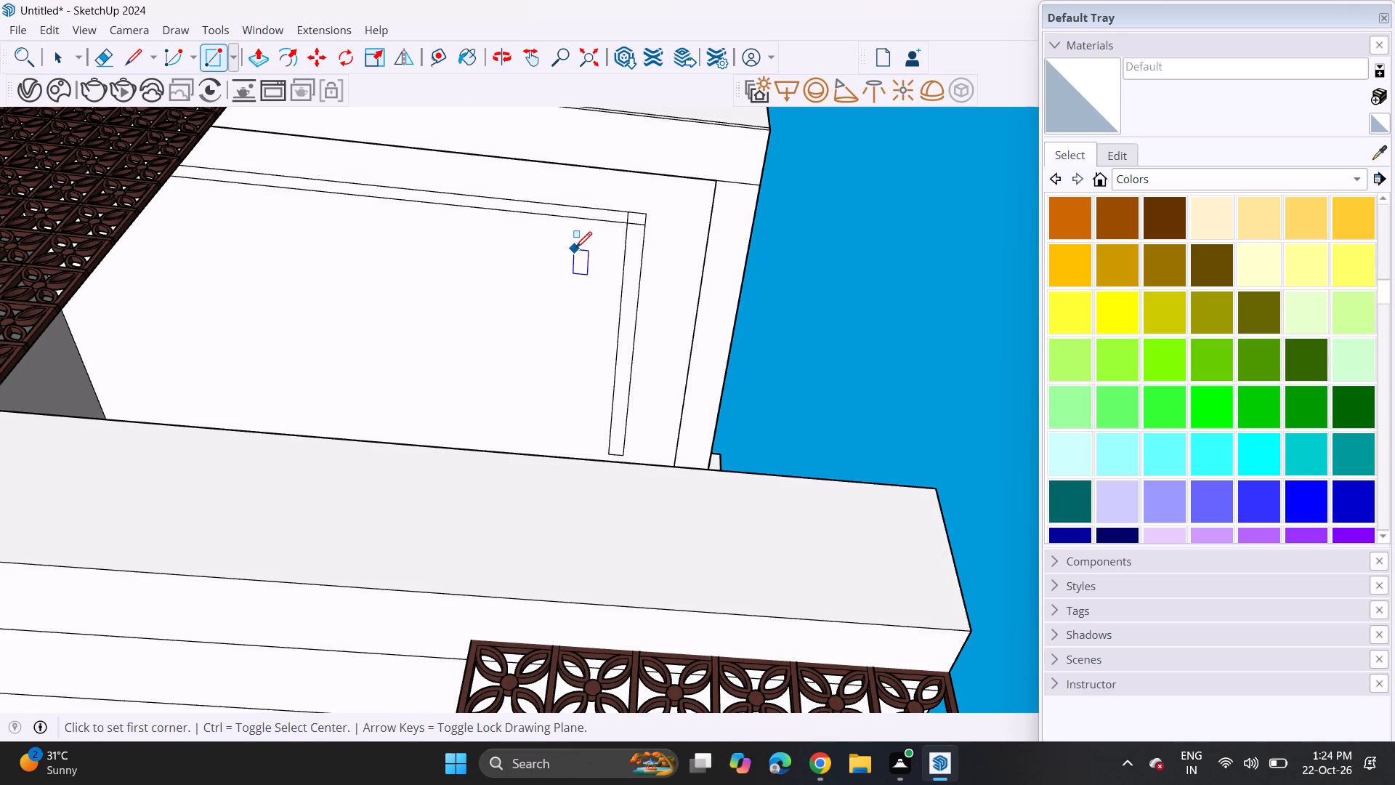
{"action": "left_click", "coordinate": [575, 247]}
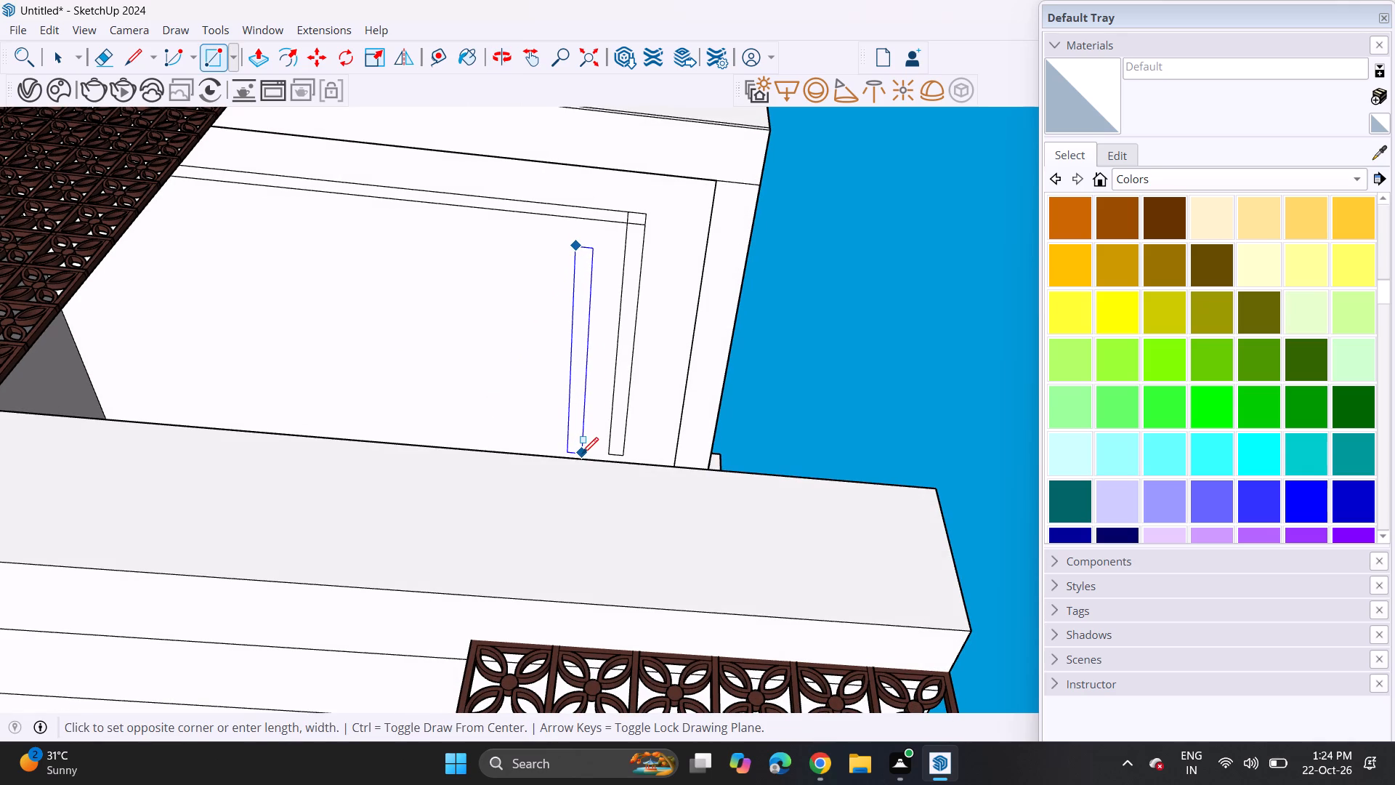
{"action": "left_click", "coordinate": [582, 454]}
{"action": "left_click", "coordinate": [590, 255]}
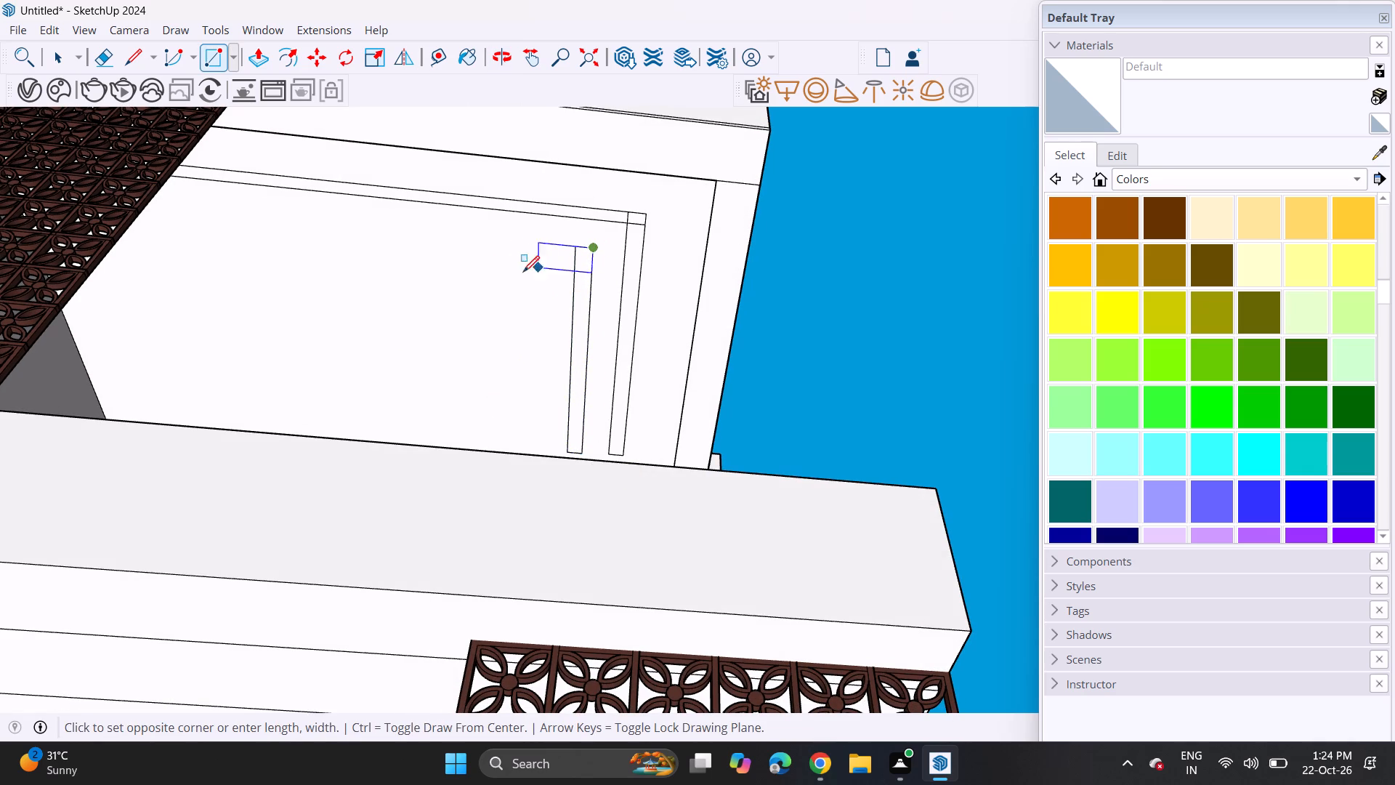
{"action": "scroll", "coordinate": [168, 230], "scroll_direction": "down", "scroll_amount": 6}
{"action": "scroll", "coordinate": [111, 228], "scroll_direction": "up", "scroll_amount": 1}
{"action": "middle_click_drag", "start_coordinate": [111, 228], "coordinate": [0, 247]}
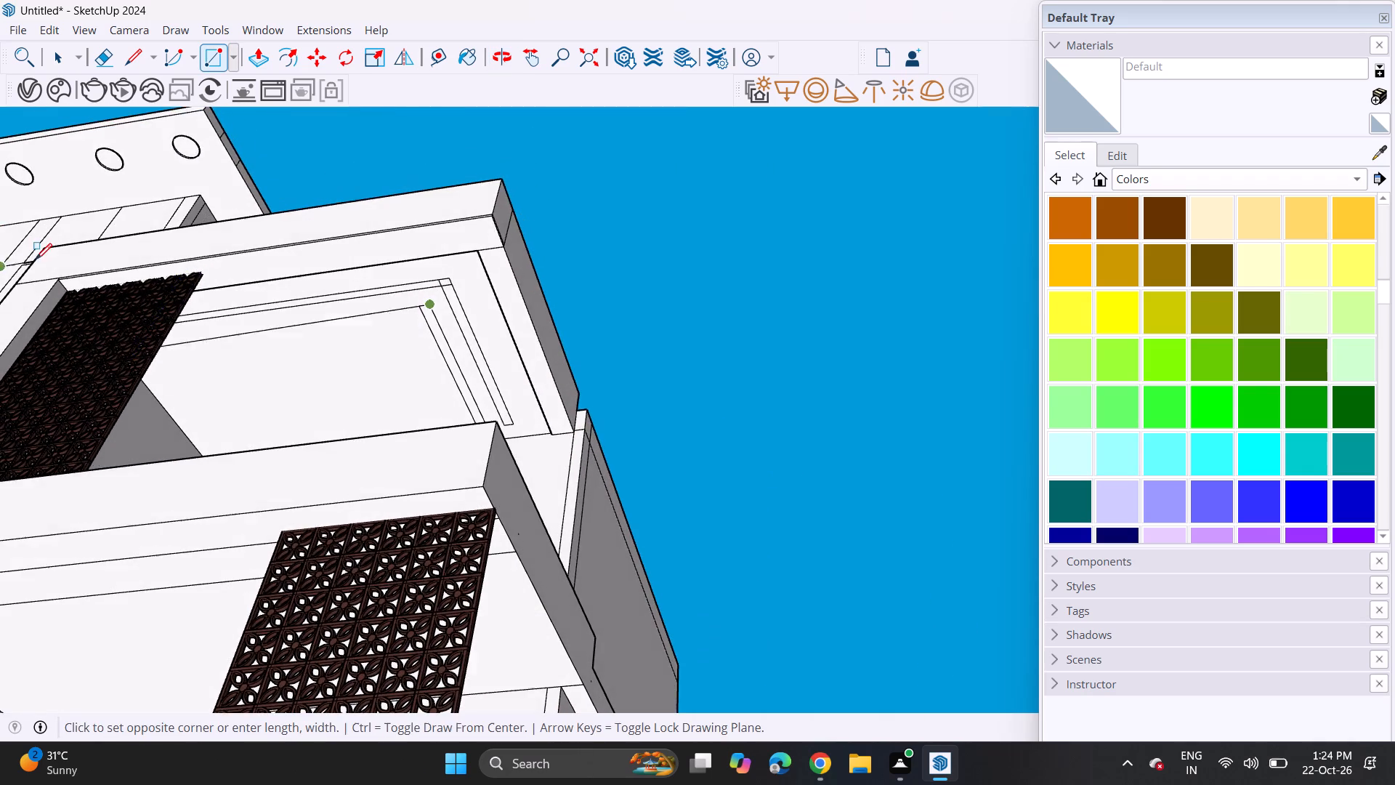
{"action": "scroll", "coordinate": [187, 345], "scroll_direction": "up", "scroll_amount": 10}
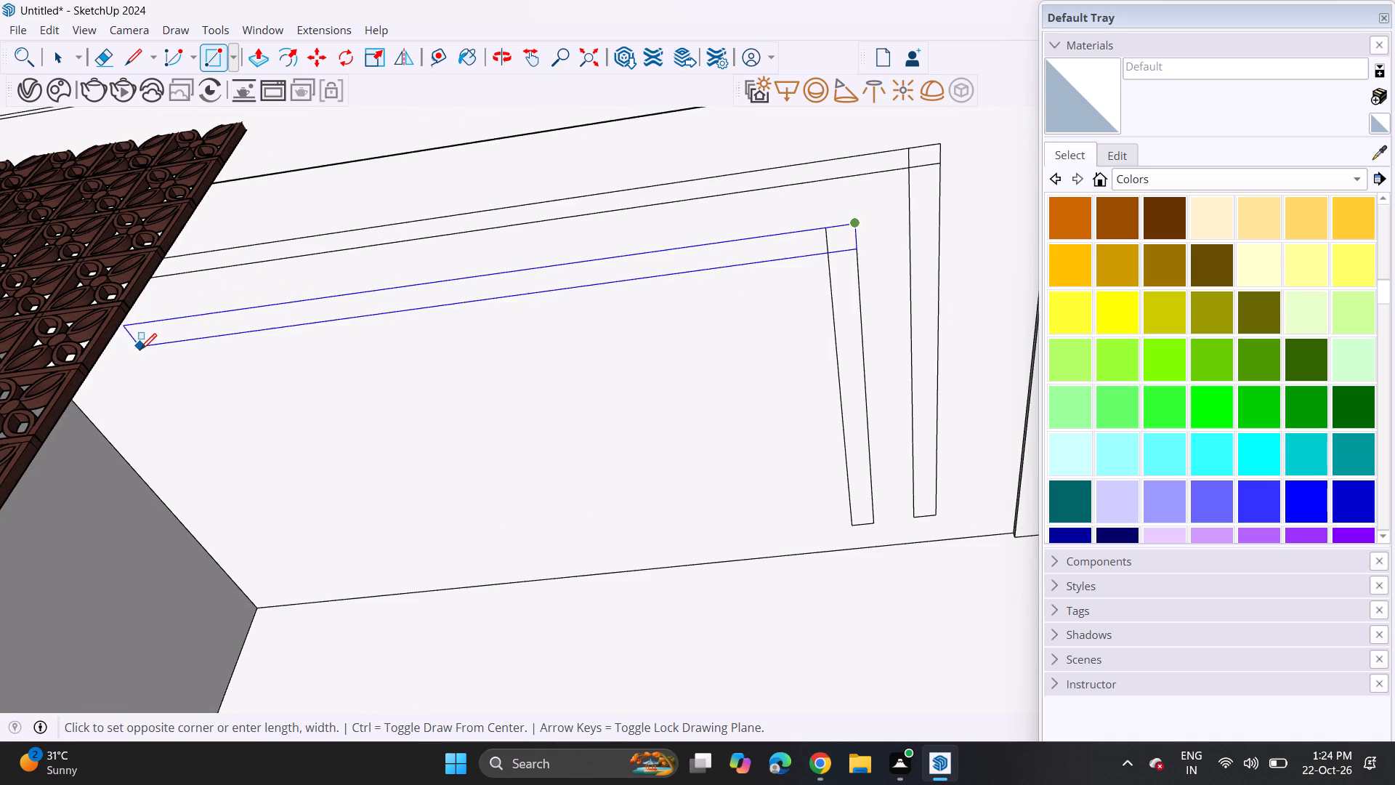
{"action": "left_click", "coordinate": [139, 348]}
Erase the overlapping edges at the corners of both L-shaped strips on the upper balcony ceiling.
{"action": "left_click", "coordinate": [93, 32]}
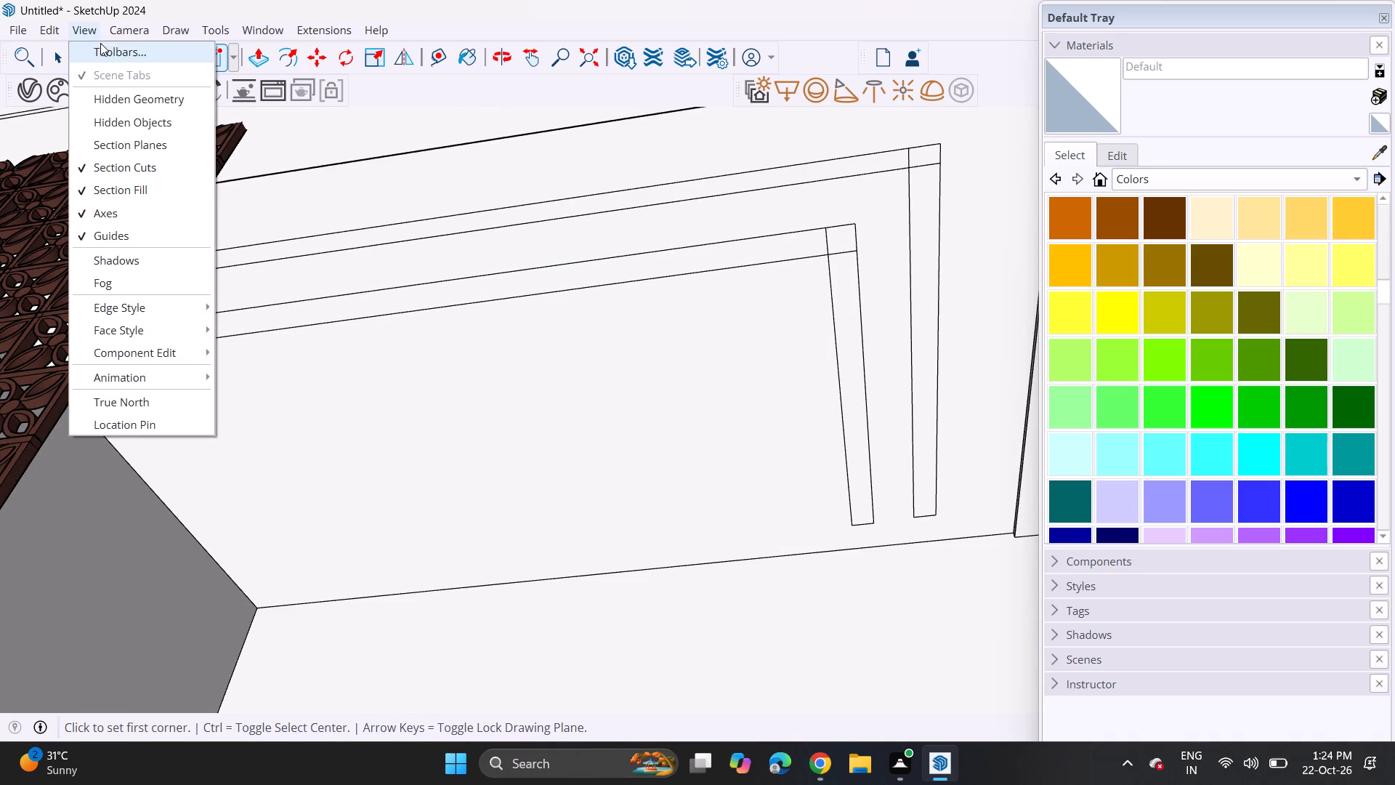
{"action": "left_click", "coordinate": [56, 61]}
{"action": "left_click", "coordinate": [105, 60]}
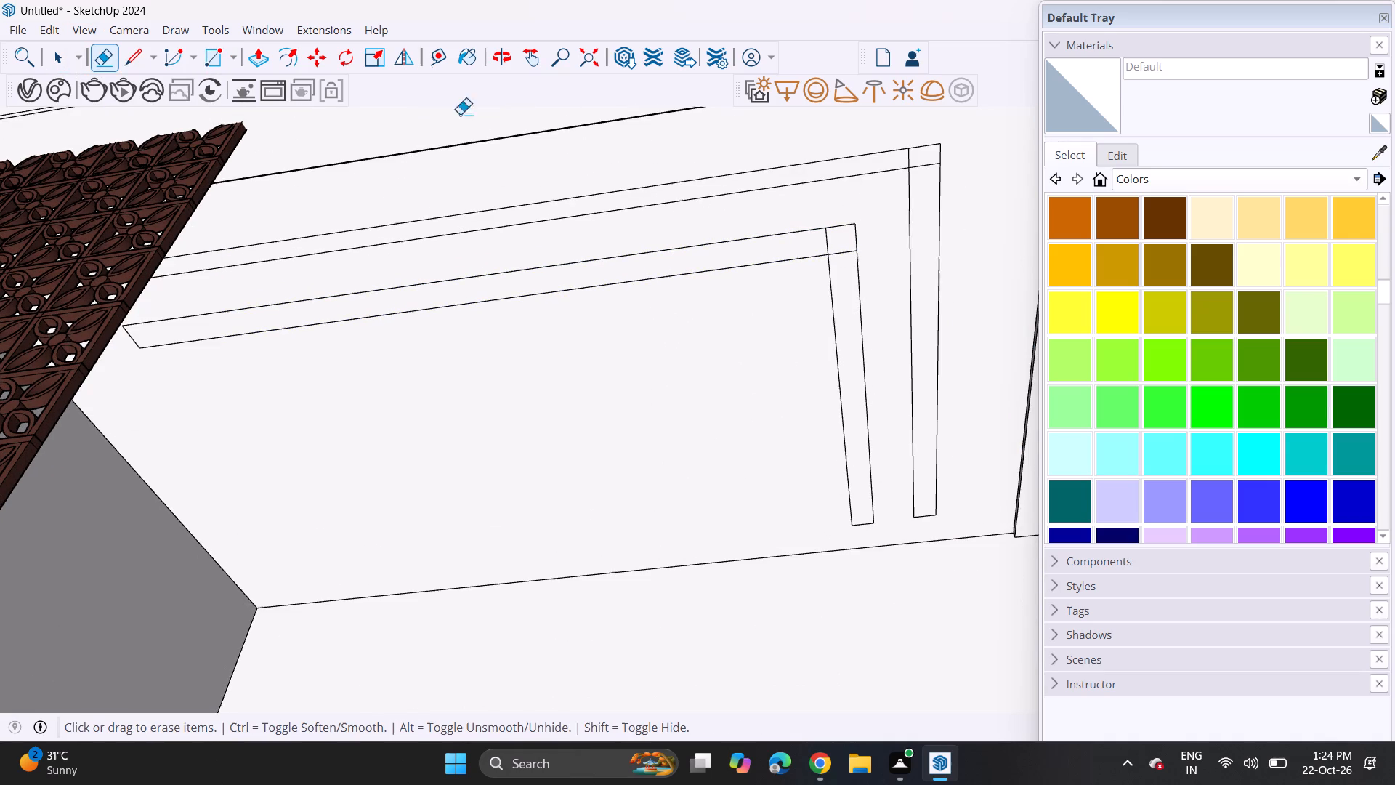
{"action": "scroll", "coordinate": [921, 217], "scroll_direction": "up", "scroll_amount": 4}
{"action": "left_click", "coordinate": [915, 154]}
{"action": "left_click", "coordinate": [902, 148]}
{"action": "left_click", "coordinate": [913, 133]}
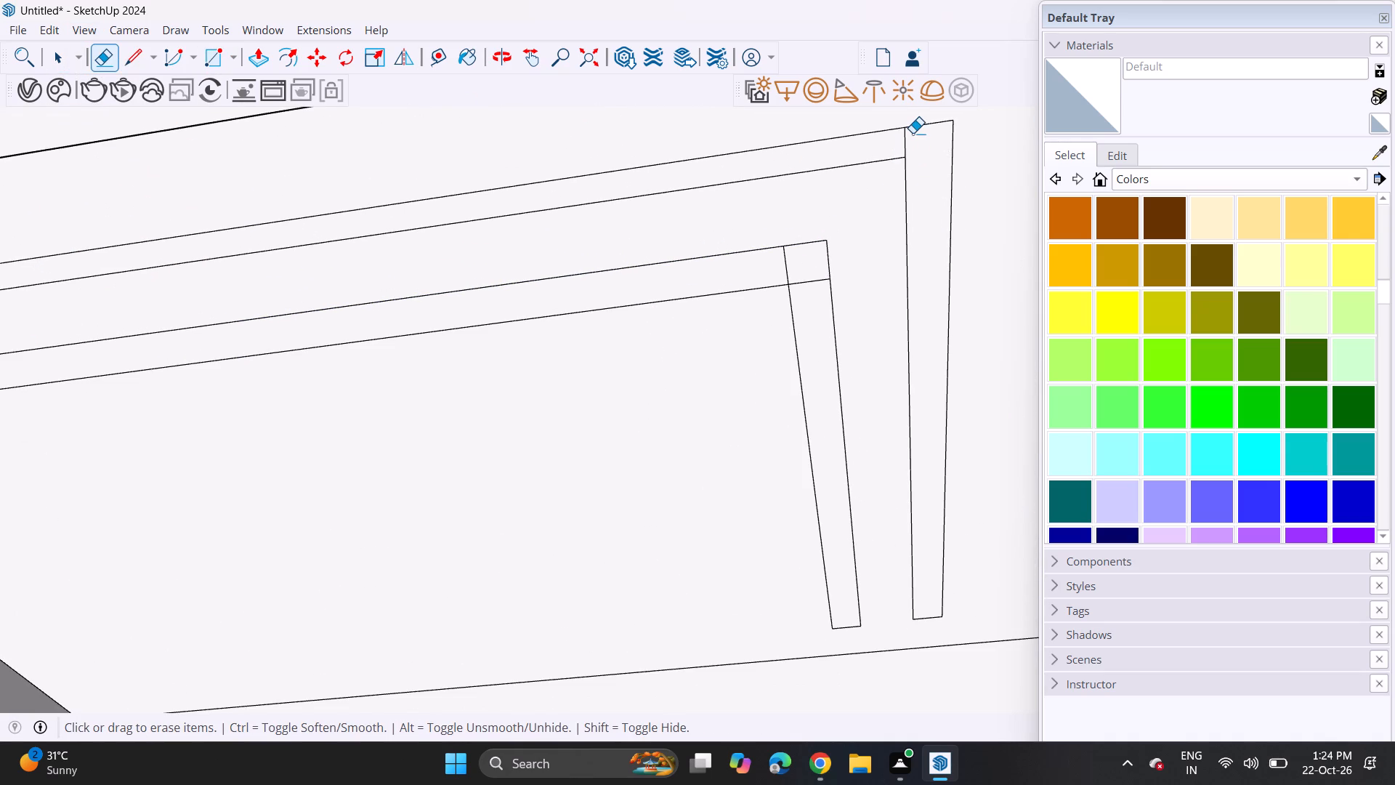
{"action": "left_click", "coordinate": [907, 140]}
{"action": "left_click", "coordinate": [813, 280]}
{"action": "left_click", "coordinate": [794, 272]}
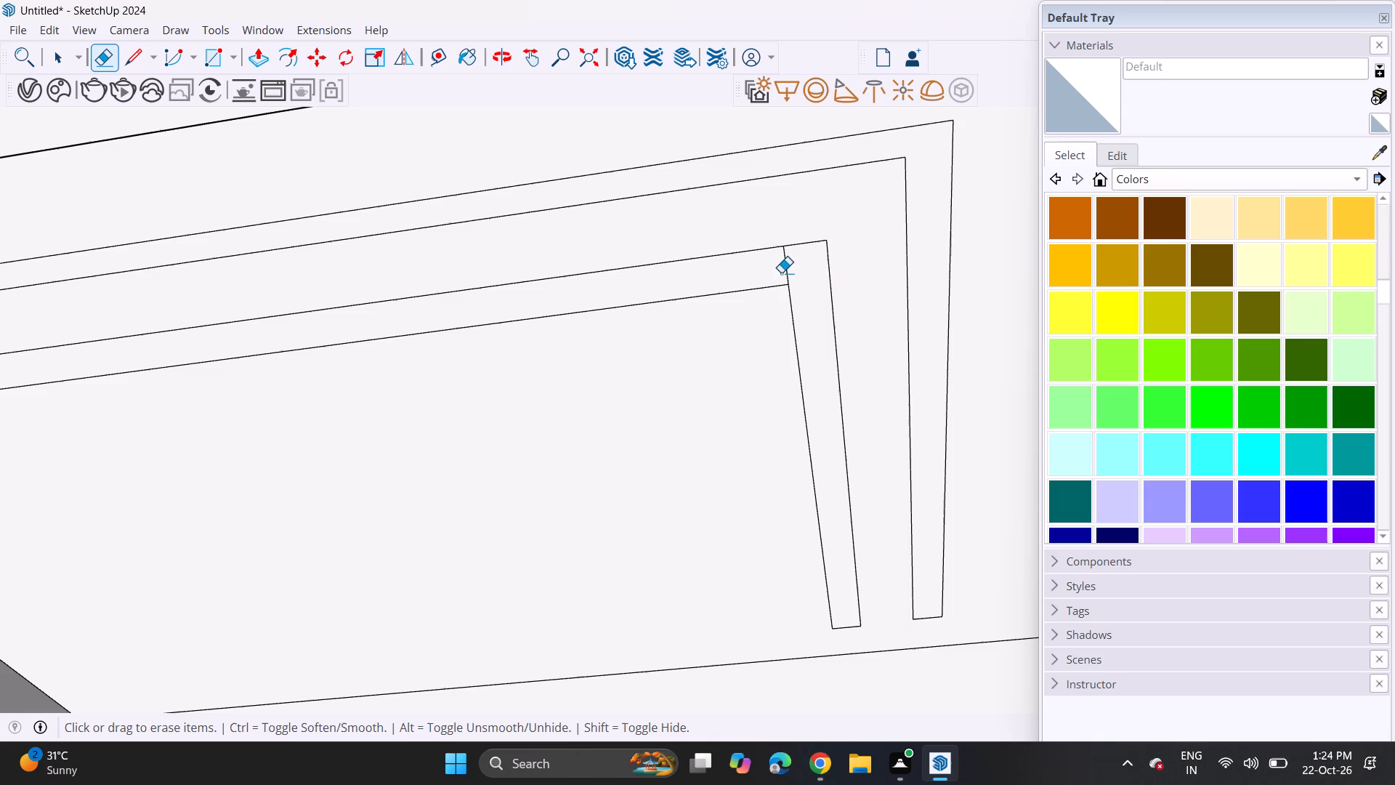
{"action": "left_click", "coordinate": [783, 273]}
{"action": "left_click", "coordinate": [790, 267]}
{"action": "left_click_drag", "start_coordinate": [790, 267], "coordinate": [781, 267]}
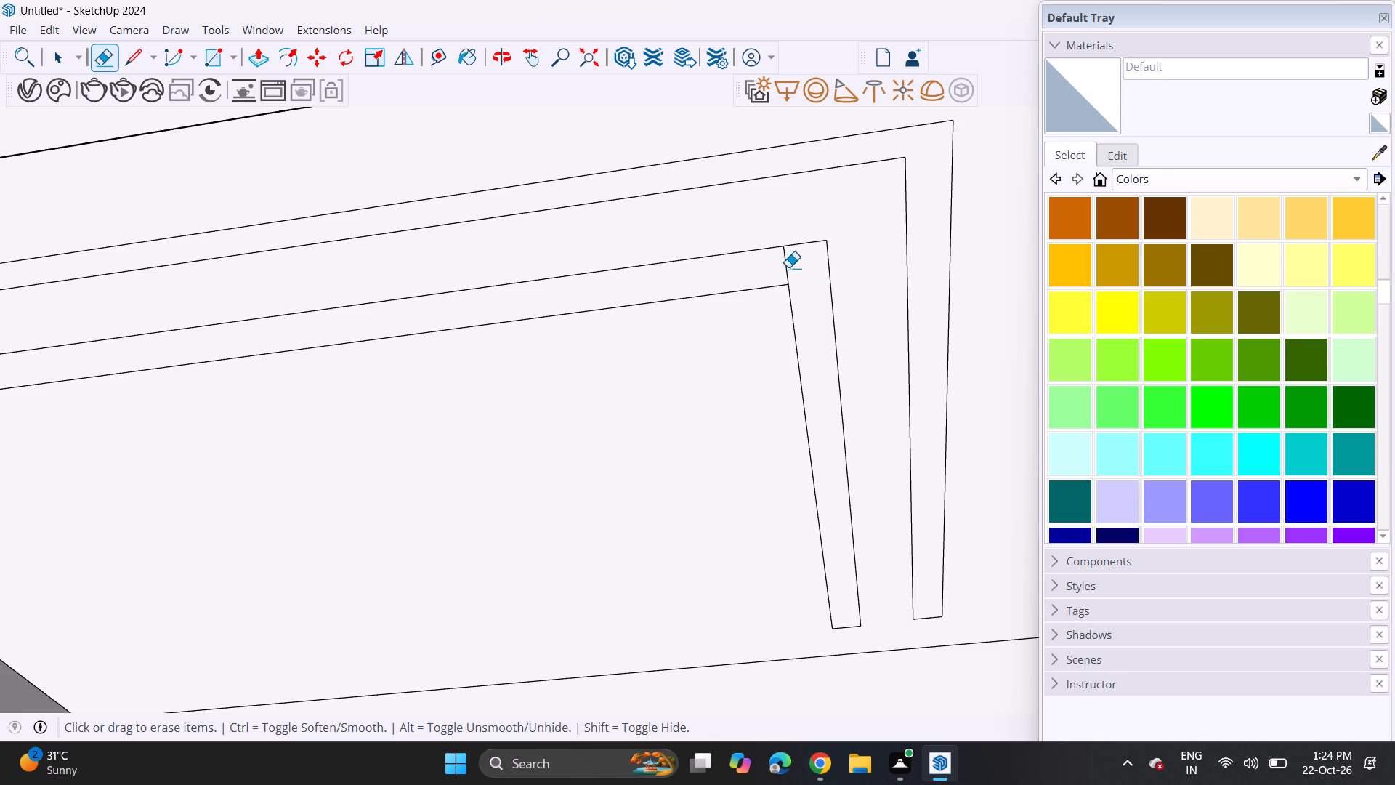
{"action": "left_click", "coordinate": [794, 271]}
{"action": "left_click", "coordinate": [784, 265]}
Draw a short, thin rectangle on the lower balcony ceiling near the side pillar, running between the back wall and the front.
{"action": "scroll", "coordinate": [771, 321], "scroll_direction": "down", "scroll_amount": 7}
{"action": "scroll", "coordinate": [780, 334], "scroll_direction": "up", "scroll_amount": 1}
{"action": "scroll", "coordinate": [738, 365], "scroll_direction": "down", "scroll_amount": 7}
{"action": "scroll", "coordinate": [713, 386], "scroll_direction": "up", "scroll_amount": 1}
{"action": "scroll", "coordinate": [695, 399], "scroll_direction": "down", "scroll_amount": 7}
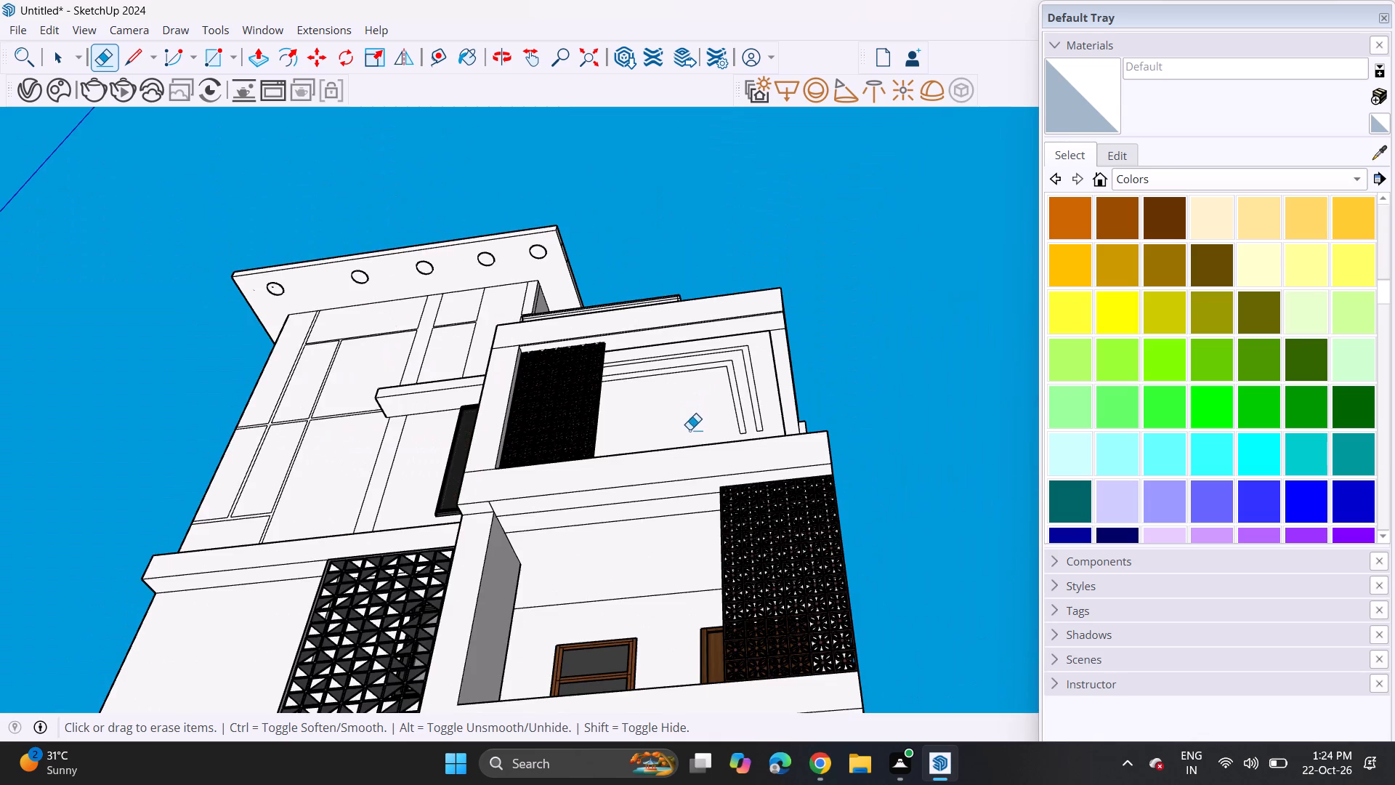
{"action": "middle_click_drag", "start_coordinate": [696, 452], "coordinate": [655, 298], "text": "shift"}
{"action": "scroll", "coordinate": [681, 433], "scroll_direction": "up", "scroll_amount": 1, "text": "shift"}
{"action": "middle_click_drag", "start_coordinate": [635, 337], "coordinate": [745, 414]}
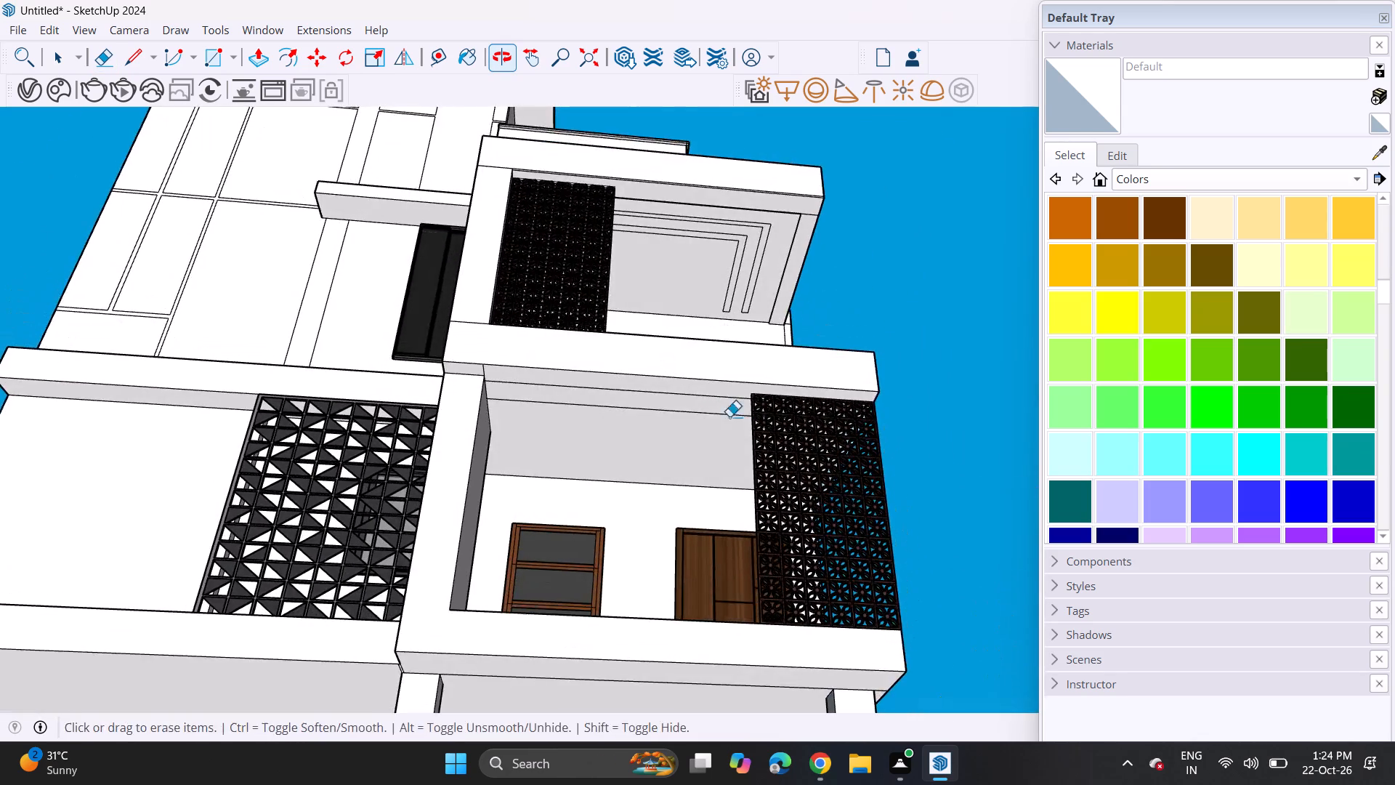
{"action": "scroll", "coordinate": [520, 470], "scroll_direction": "up", "scroll_amount": 4}
{"action": "left_click", "coordinate": [209, 54]}
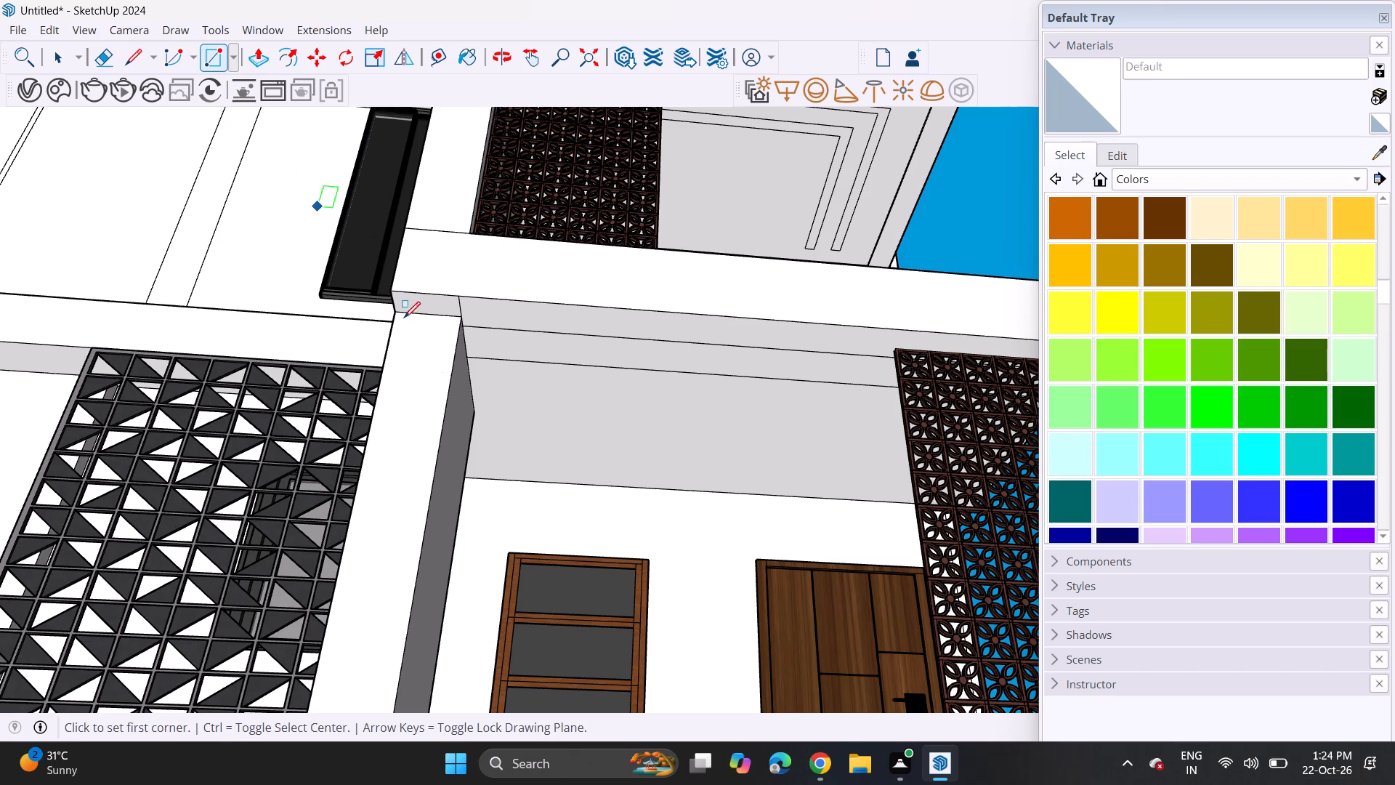
{"action": "left_click", "coordinate": [521, 459]}
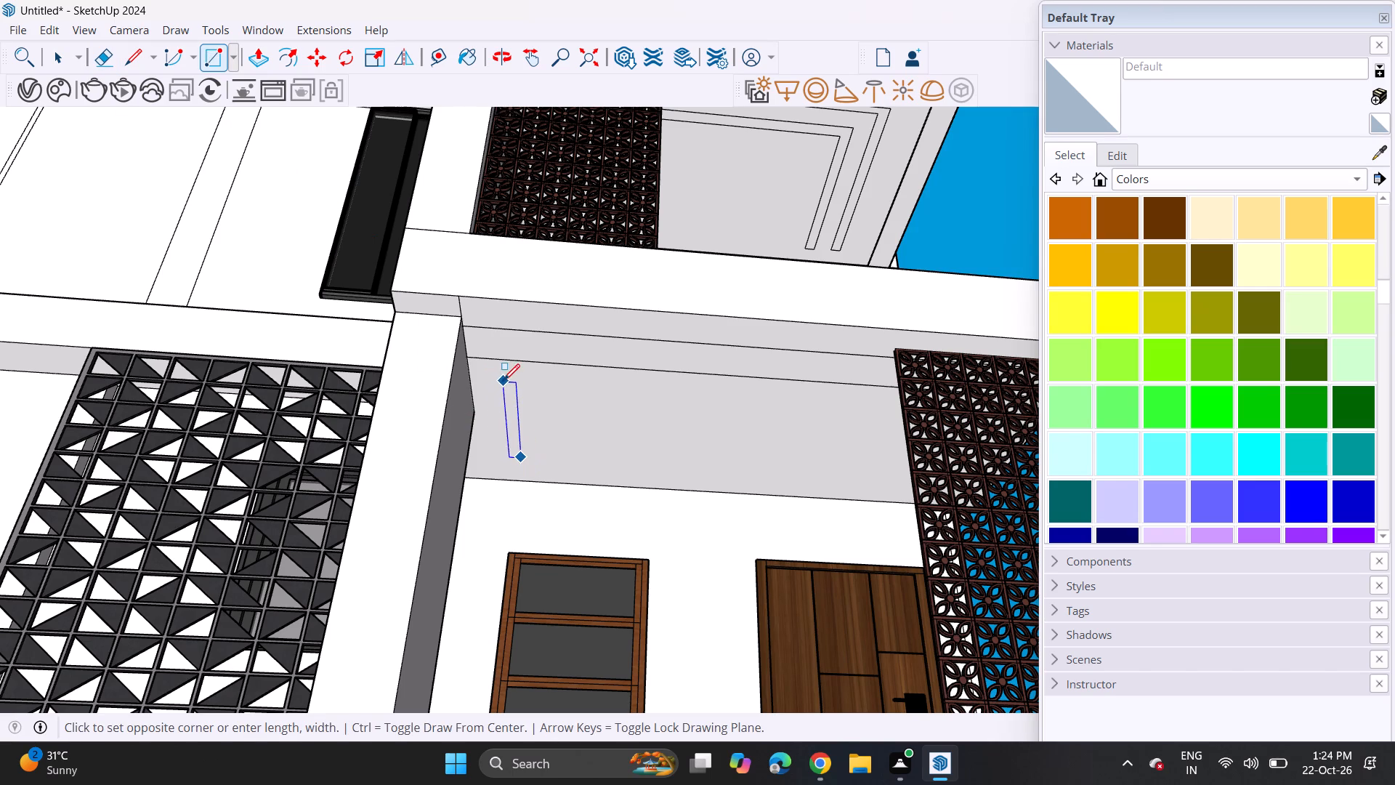
{"action": "scroll", "coordinate": [506, 375], "scroll_direction": "up", "scroll_amount": 5}
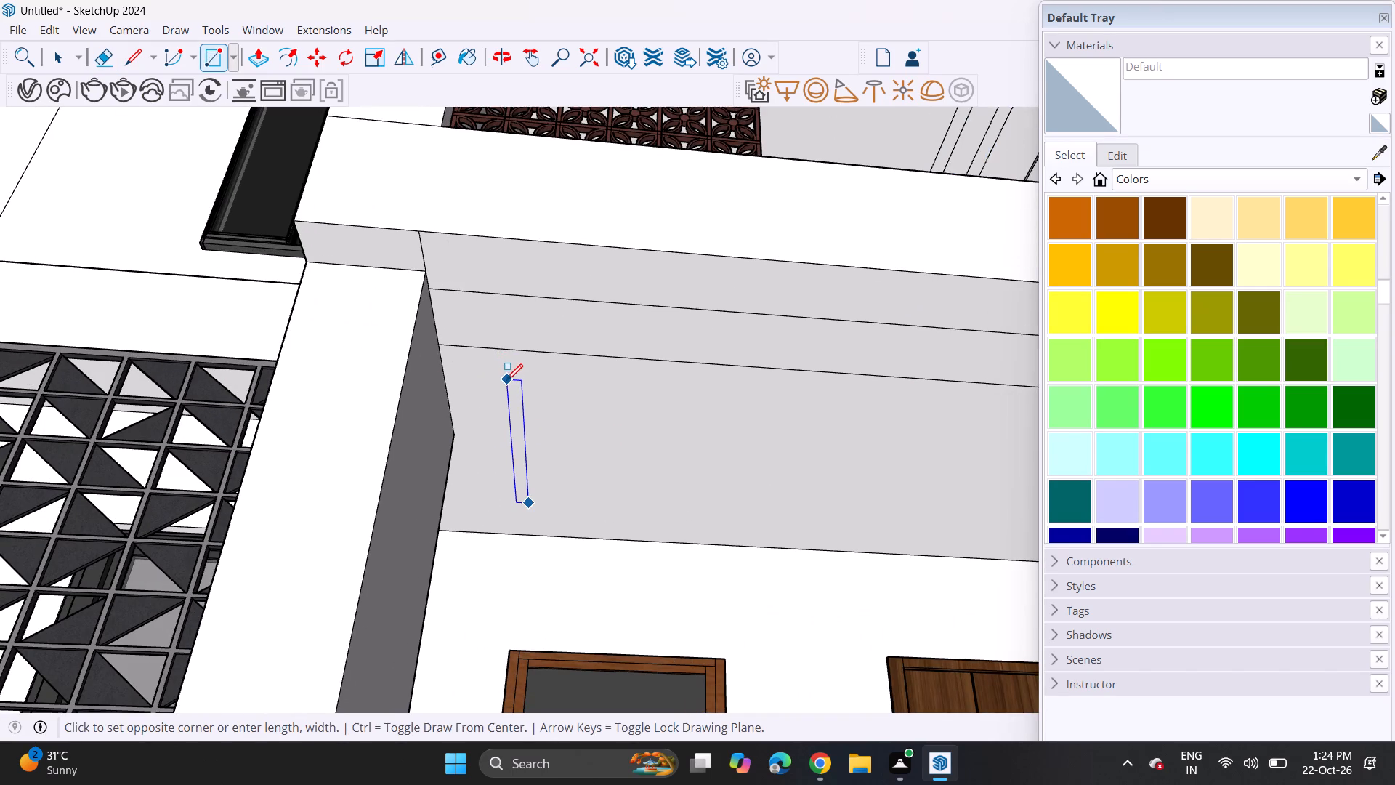
{"action": "left_click", "coordinate": [506, 376]}
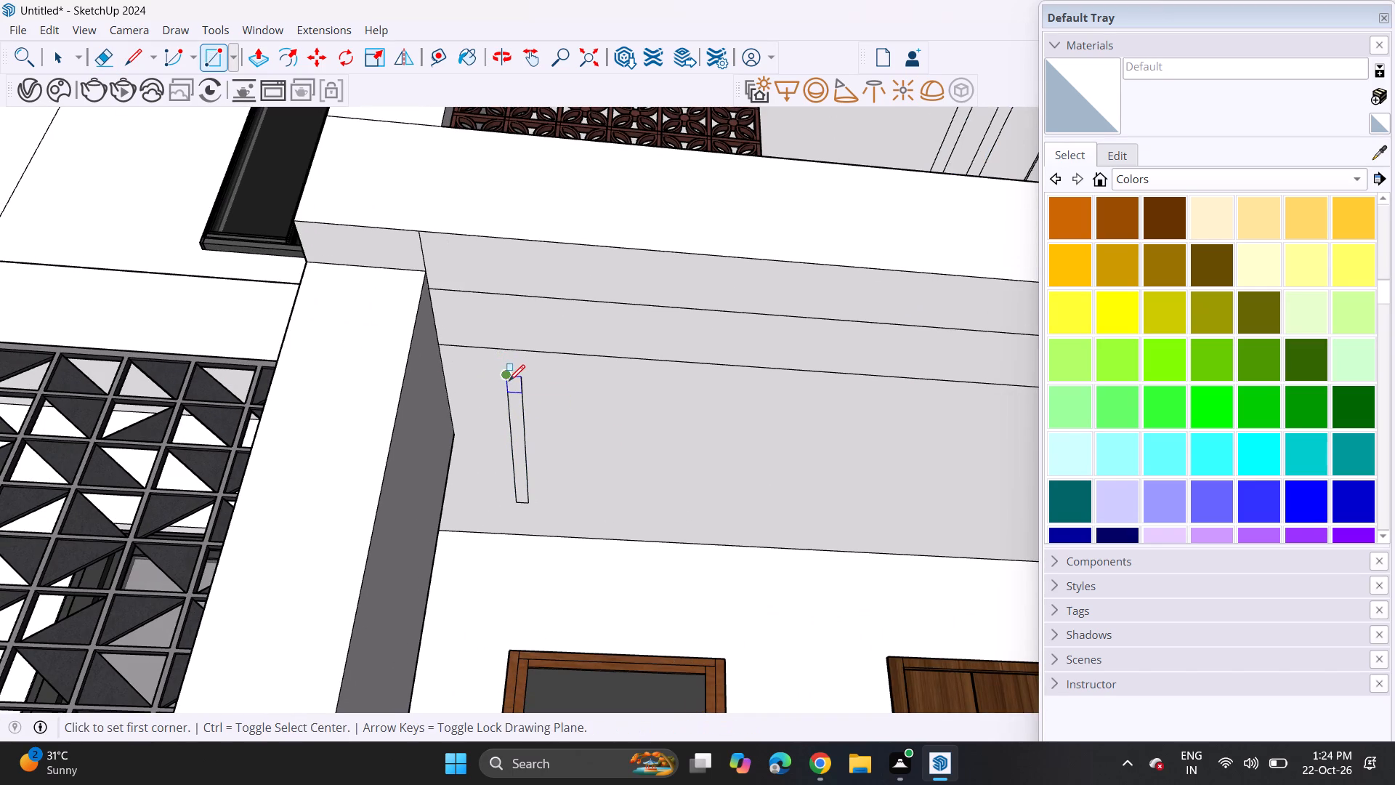
Draw a long, thin rectangle from the short strip's front corner along the lower balcony ceiling to its far end behind the jali screen.
{"action": "left_click", "coordinate": [505, 377]}
{"action": "scroll", "coordinate": [586, 414], "scroll_direction": "down", "scroll_amount": 4}
{"action": "middle_click_drag", "start_coordinate": [595, 416], "coordinate": [481, 397], "text": "shift"}
{"action": "scroll", "coordinate": [481, 397], "scroll_direction": "up", "scroll_amount": 1, "text": "shift"}
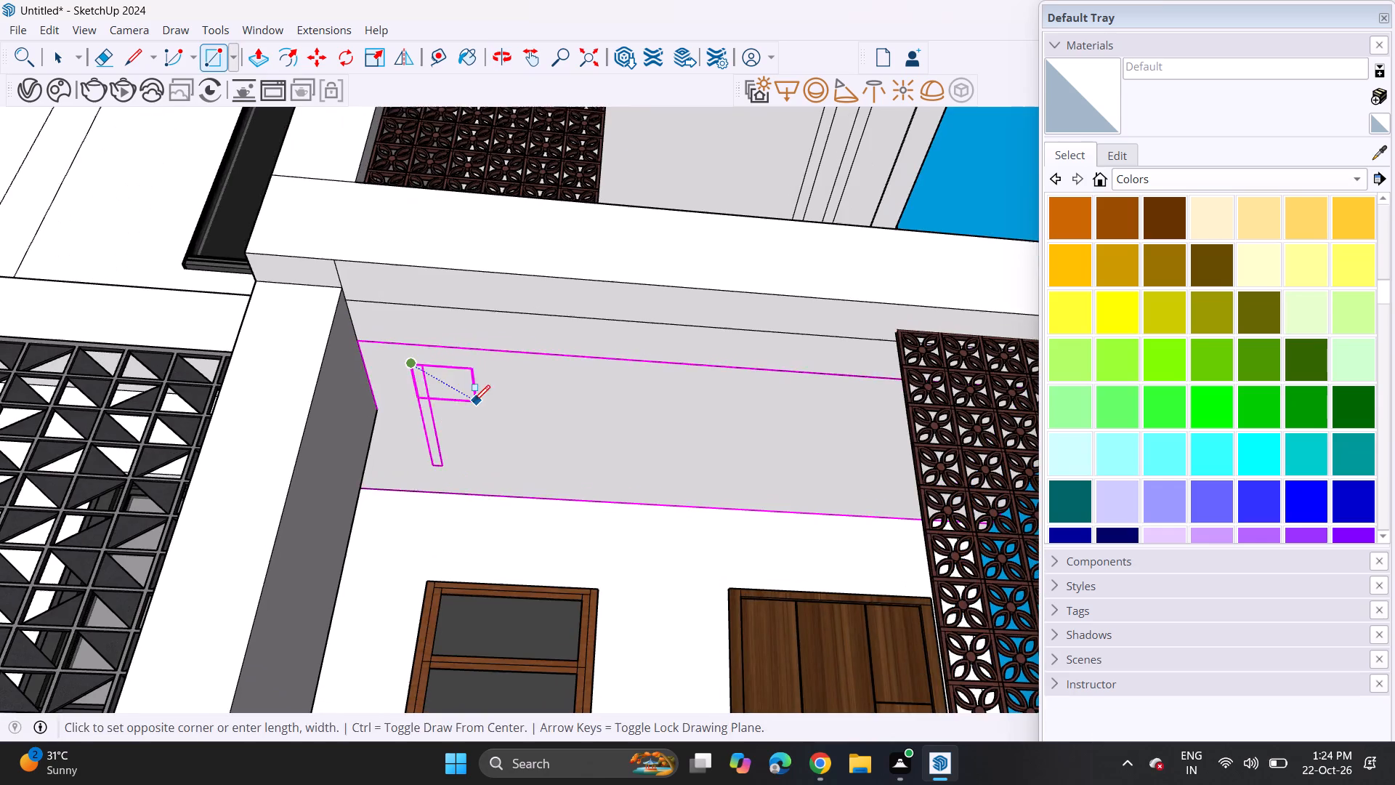
{"action": "middle_click_drag", "start_coordinate": [570, 384], "coordinate": [789, 379]}
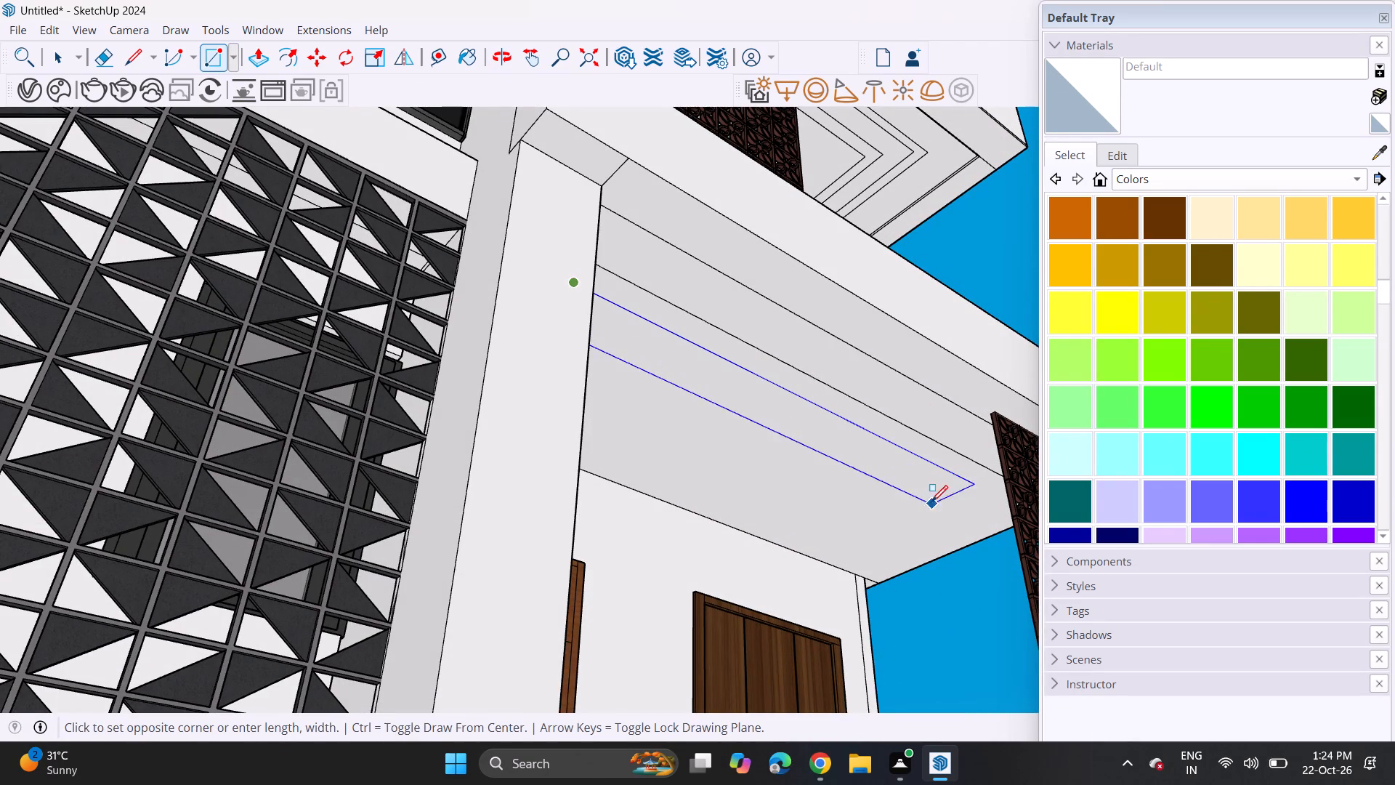
{"action": "middle_click_drag", "start_coordinate": [926, 494], "coordinate": [800, 382]}
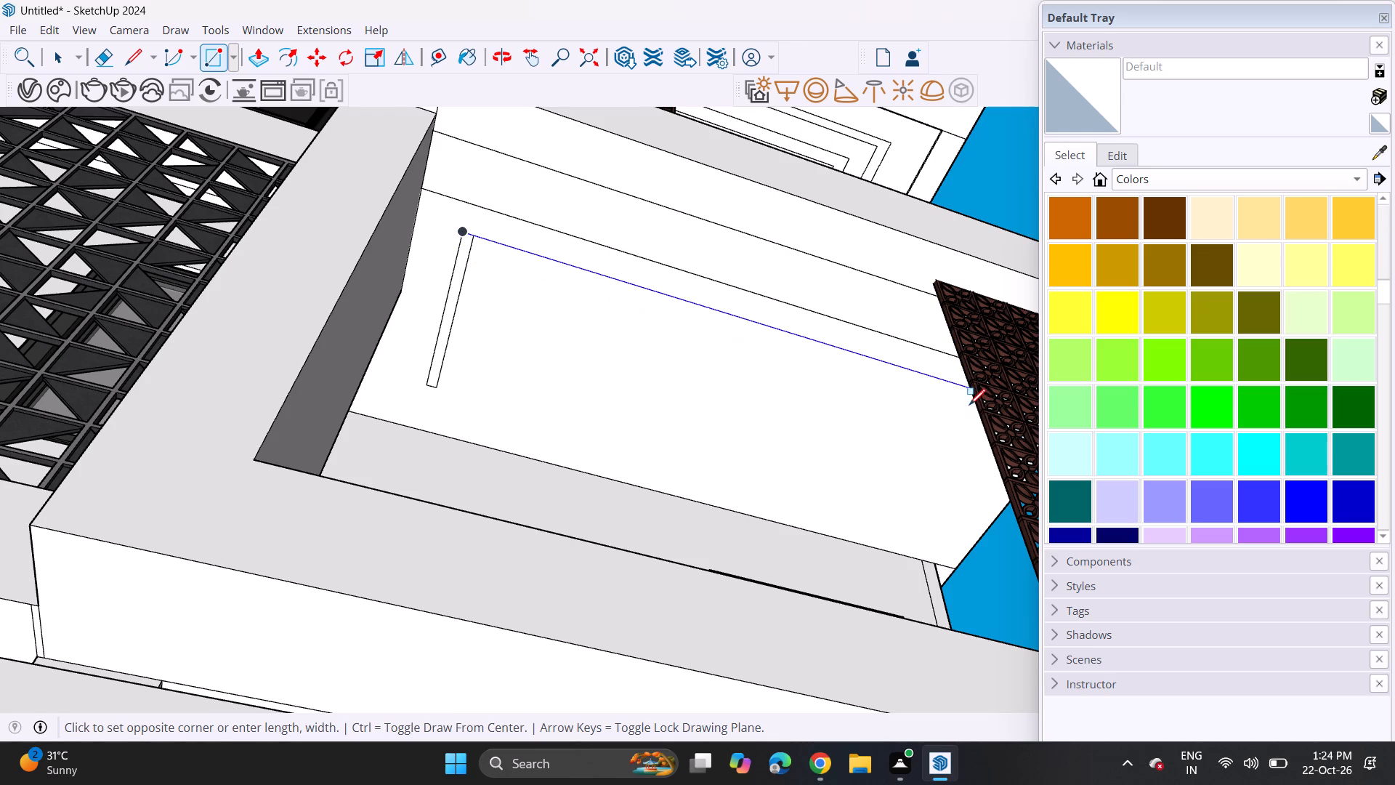
{"action": "scroll", "coordinate": [953, 395], "scroll_direction": "up", "scroll_amount": 1}
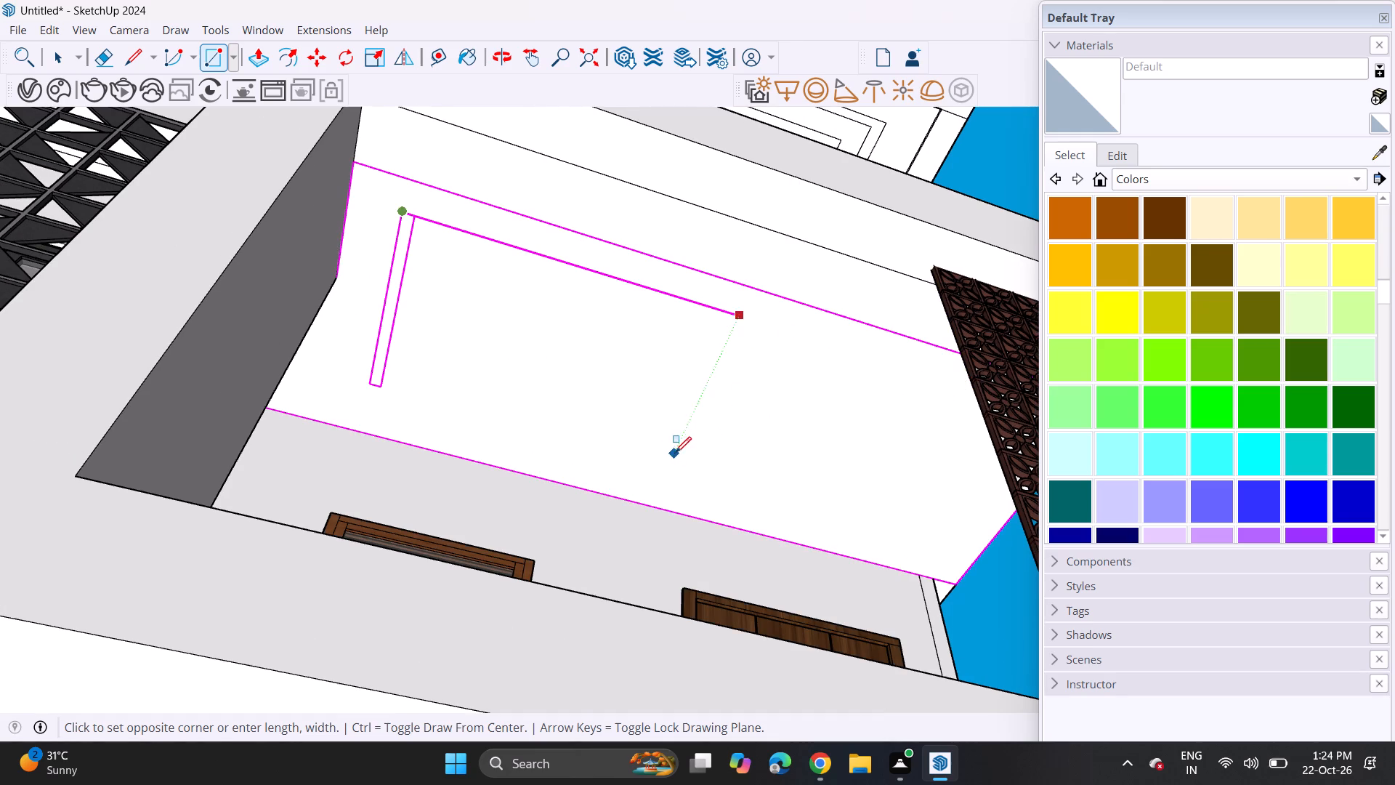
{"action": "middle_click_drag", "start_coordinate": [674, 453], "coordinate": [389, 494], "text": "shift"}
{"action": "scroll", "coordinate": [394, 493], "scroll_direction": "up", "scroll_amount": 1}
{"action": "middle_click_drag", "start_coordinate": [405, 488], "coordinate": [668, 555]}
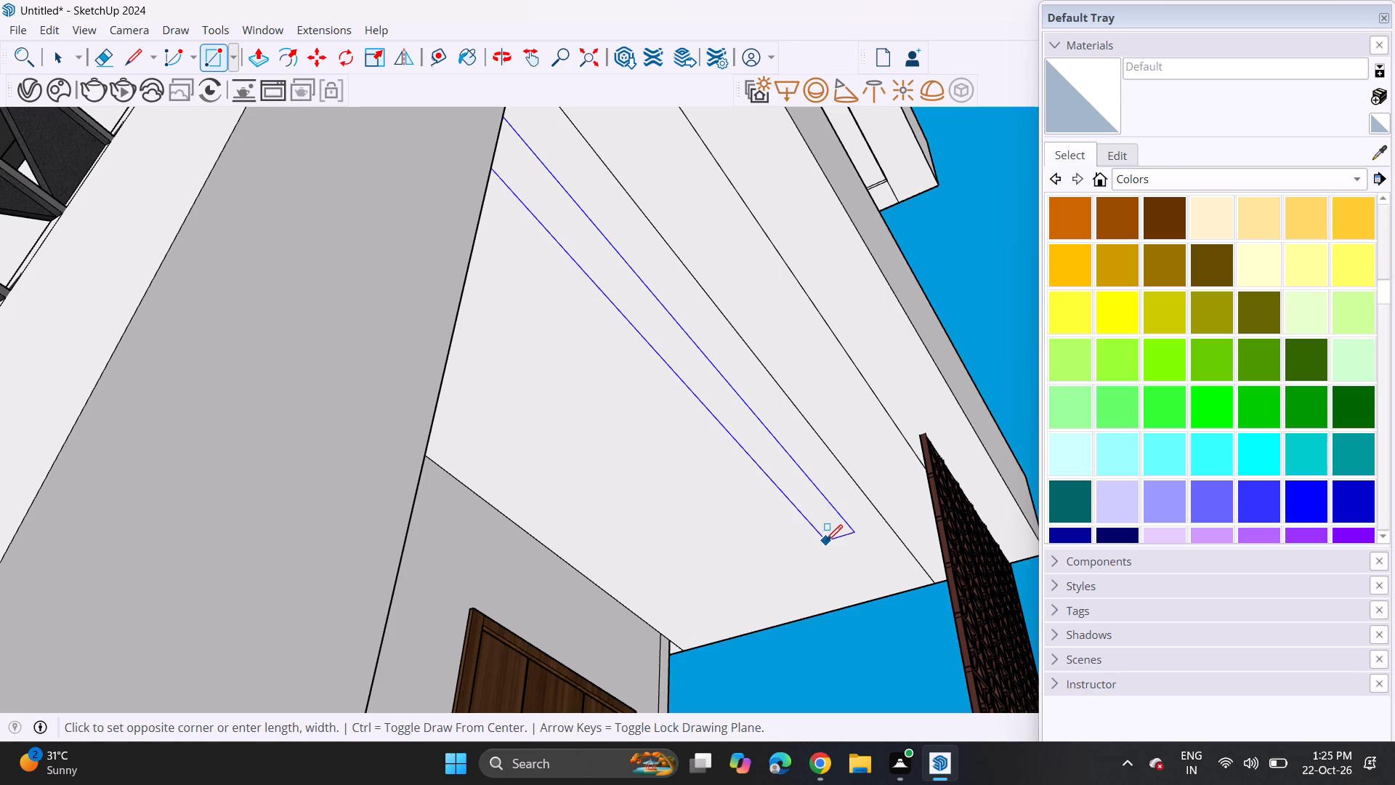
{"action": "scroll", "coordinate": [841, 534], "scroll_direction": "up", "scroll_amount": 6}
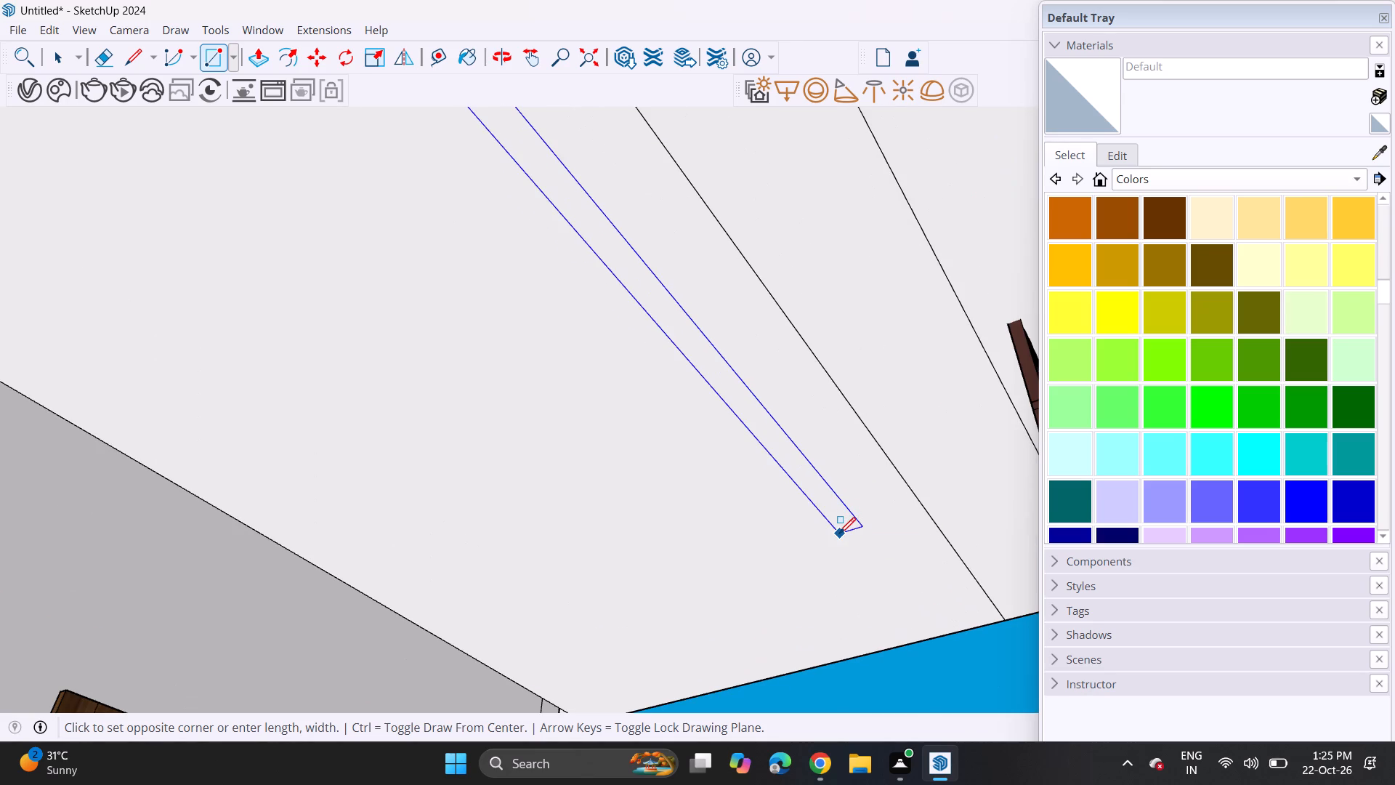
{"action": "left_click", "coordinate": [839, 534]}
Erase the overlapping edges at the corner of the L-shaped strip on the lower balcony ceiling.
{"action": "scroll", "coordinate": [799, 521], "scroll_direction": "down", "scroll_amount": 7}
{"action": "middle_click_drag", "start_coordinate": [728, 502], "coordinate": [512, 581]}
{"action": "scroll", "coordinate": [554, 573], "scroll_direction": "up", "scroll_amount": 1}
{"action": "middle_click_drag", "start_coordinate": [18, 443], "coordinate": [26, 443], "text": "shift"}
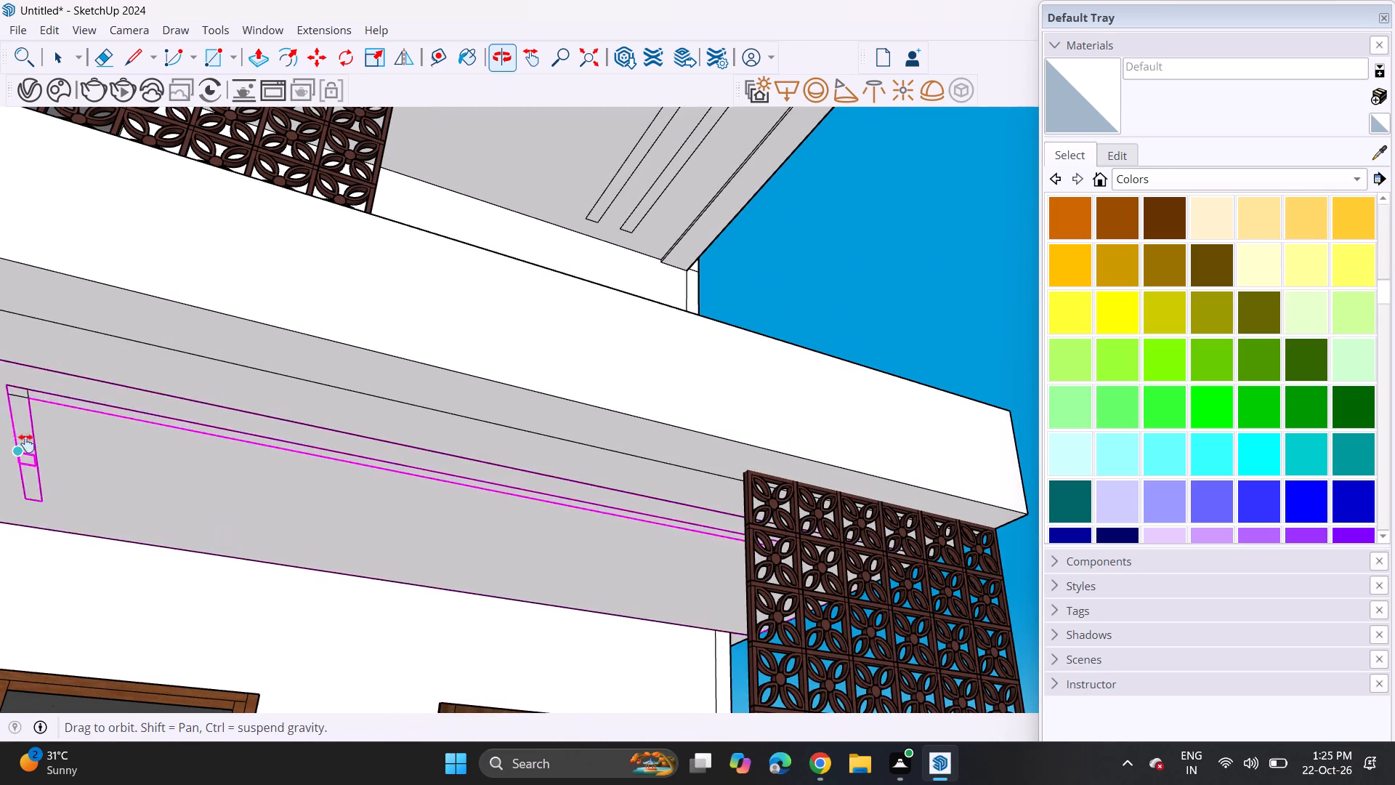
{"action": "middle_click_drag", "start_coordinate": [26, 443], "coordinate": [262, 568], "text": "shift"}
{"action": "scroll", "coordinate": [261, 555], "scroll_direction": "up", "scroll_amount": 2}
{"action": "middle_click_drag", "start_coordinate": [261, 557], "coordinate": [217, 553]}
{"action": "scroll", "coordinate": [211, 563], "scroll_direction": "up", "scroll_amount": 6}
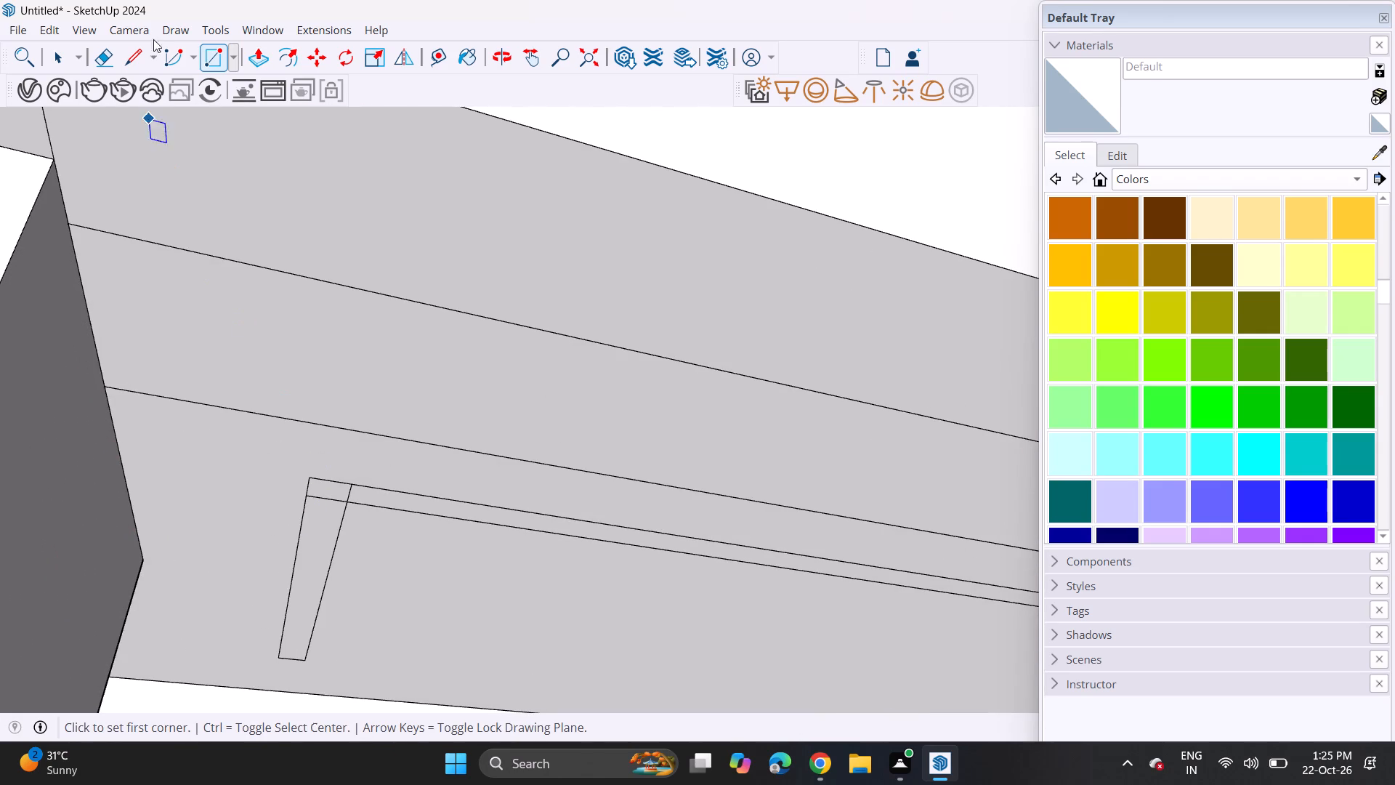
{"action": "left_click", "coordinate": [105, 57]}
{"action": "left_click", "coordinate": [325, 506]}
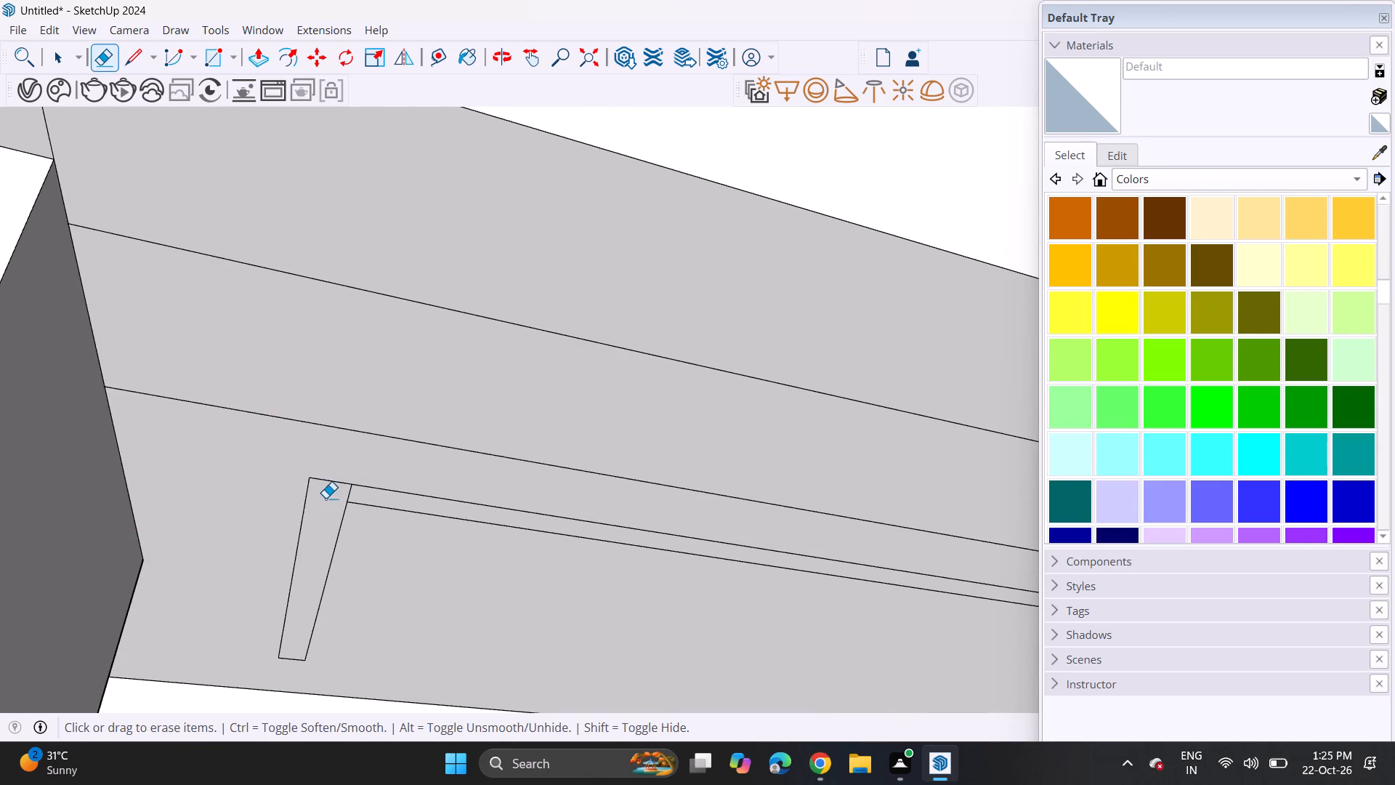
{"action": "left_click", "coordinate": [325, 498]}
{"action": "left_click", "coordinate": [349, 496]}
Paint the L-shaped strip on the lower balcony ceiling with the white Color M00.
{"action": "scroll", "coordinate": [1215, 400], "scroll_direction": "down", "scroll_amount": 5}
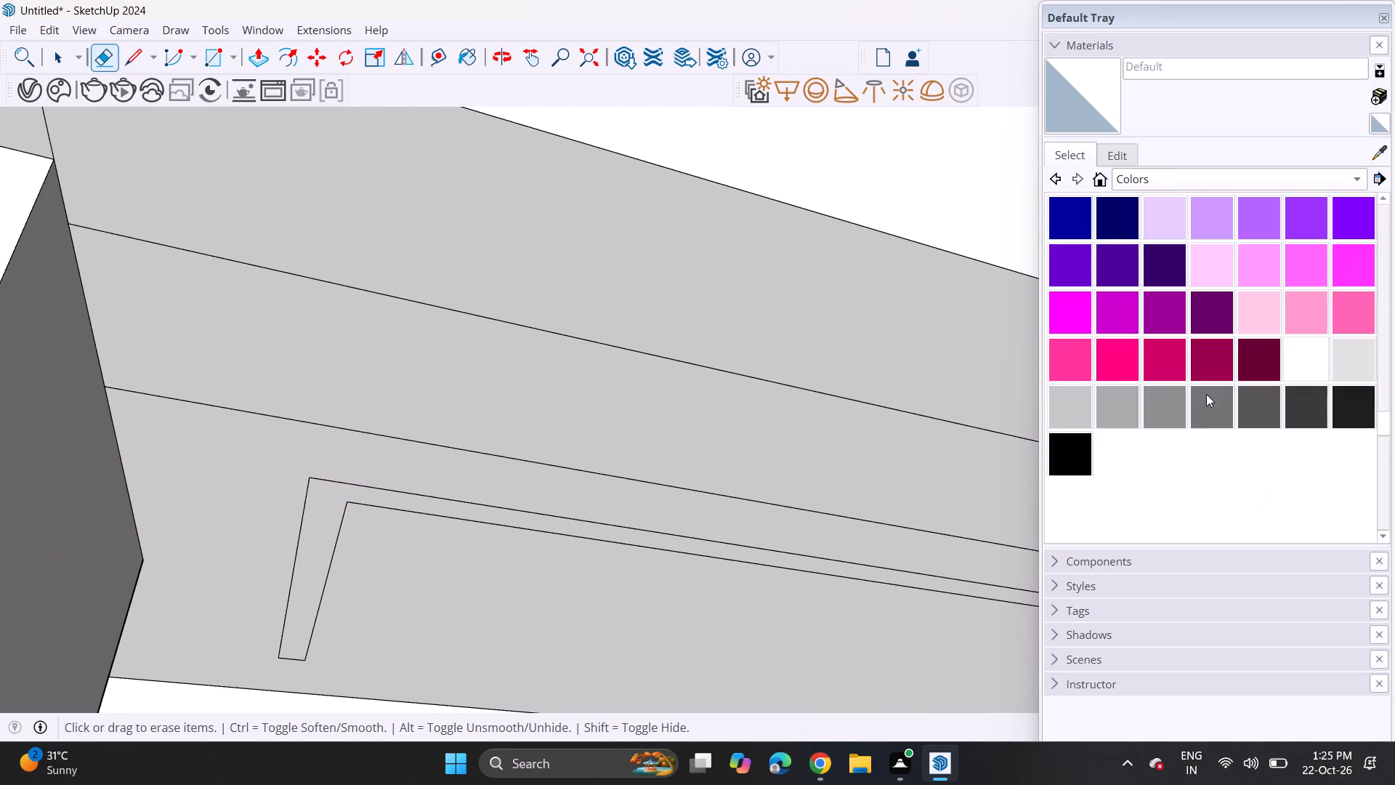
{"action": "scroll", "coordinate": [1206, 394], "scroll_direction": "down", "scroll_amount": 4}
{"action": "left_click", "coordinate": [1305, 260]}
{"action": "left_click", "coordinate": [519, 518]}
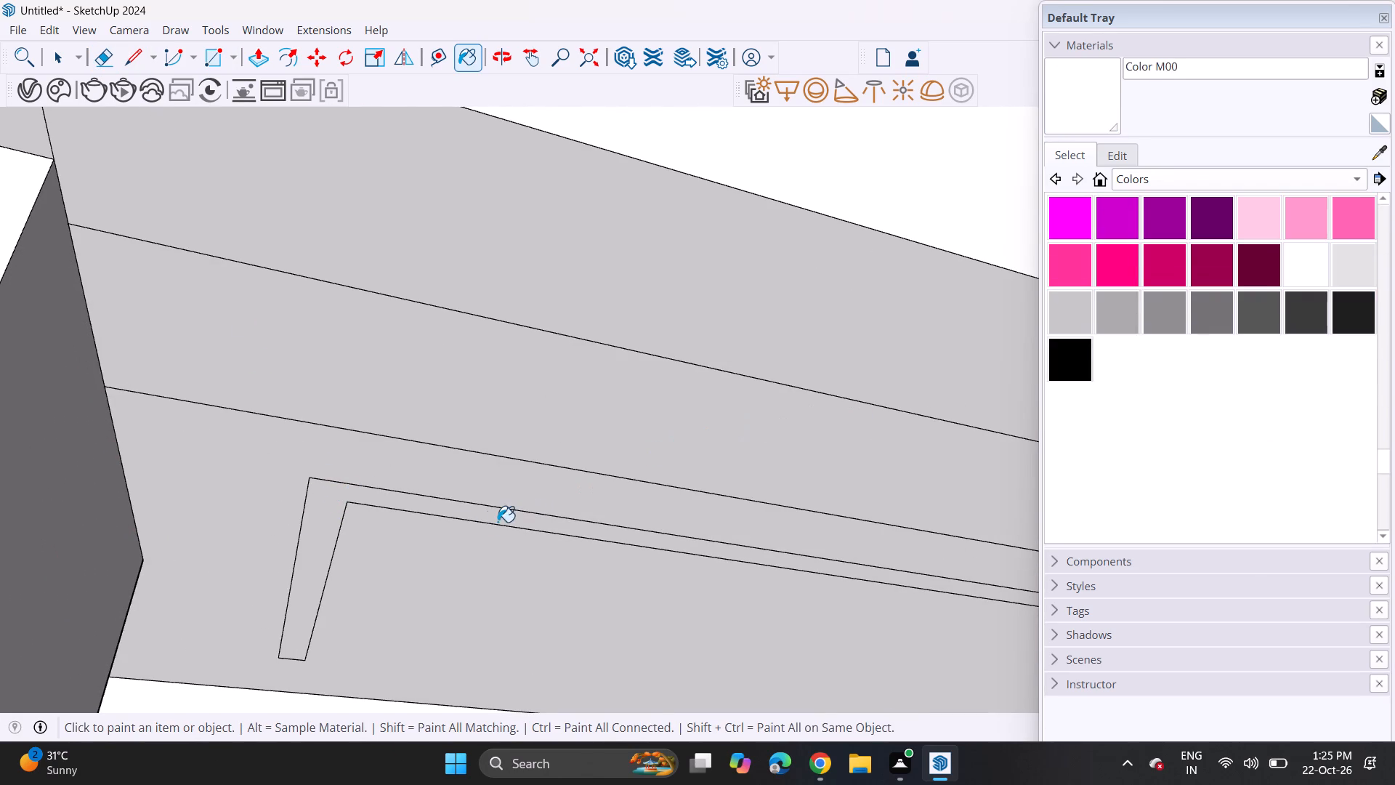
{"action": "left_click", "coordinate": [336, 499]}
Paint the upper balcony ceiling around the L-shaped strips with the dark brown Color C08.
{"action": "scroll", "coordinate": [187, 702], "scroll_direction": "down", "scroll_amount": 6}
{"action": "middle_click_drag", "start_coordinate": [254, 534], "coordinate": [153, 572]}
{"action": "scroll", "coordinate": [422, 387], "scroll_direction": "down", "scroll_amount": 16}
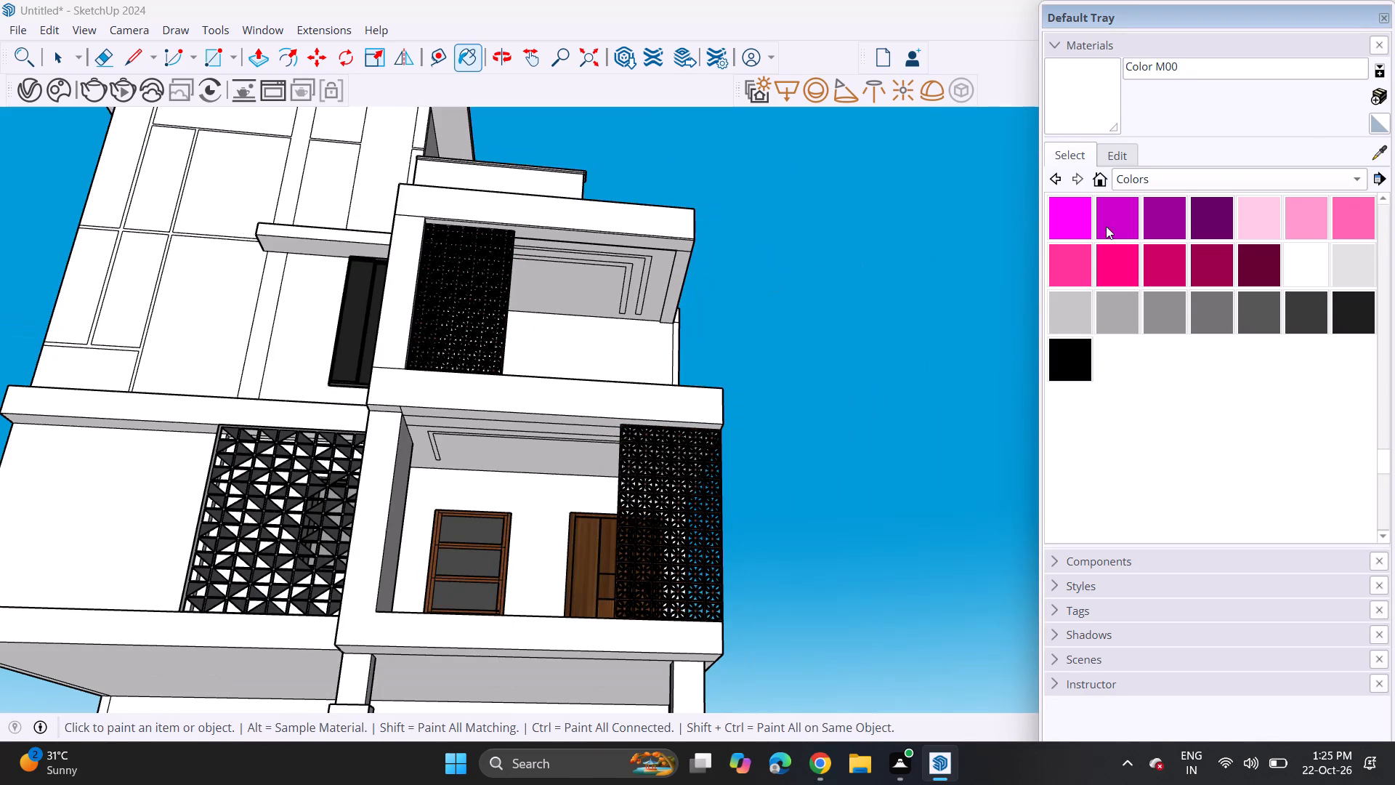
{"action": "scroll", "coordinate": [1280, 254], "scroll_direction": "up", "scroll_amount": 6}
{"action": "scroll", "coordinate": [1224, 313], "scroll_direction": "up", "scroll_amount": 9}
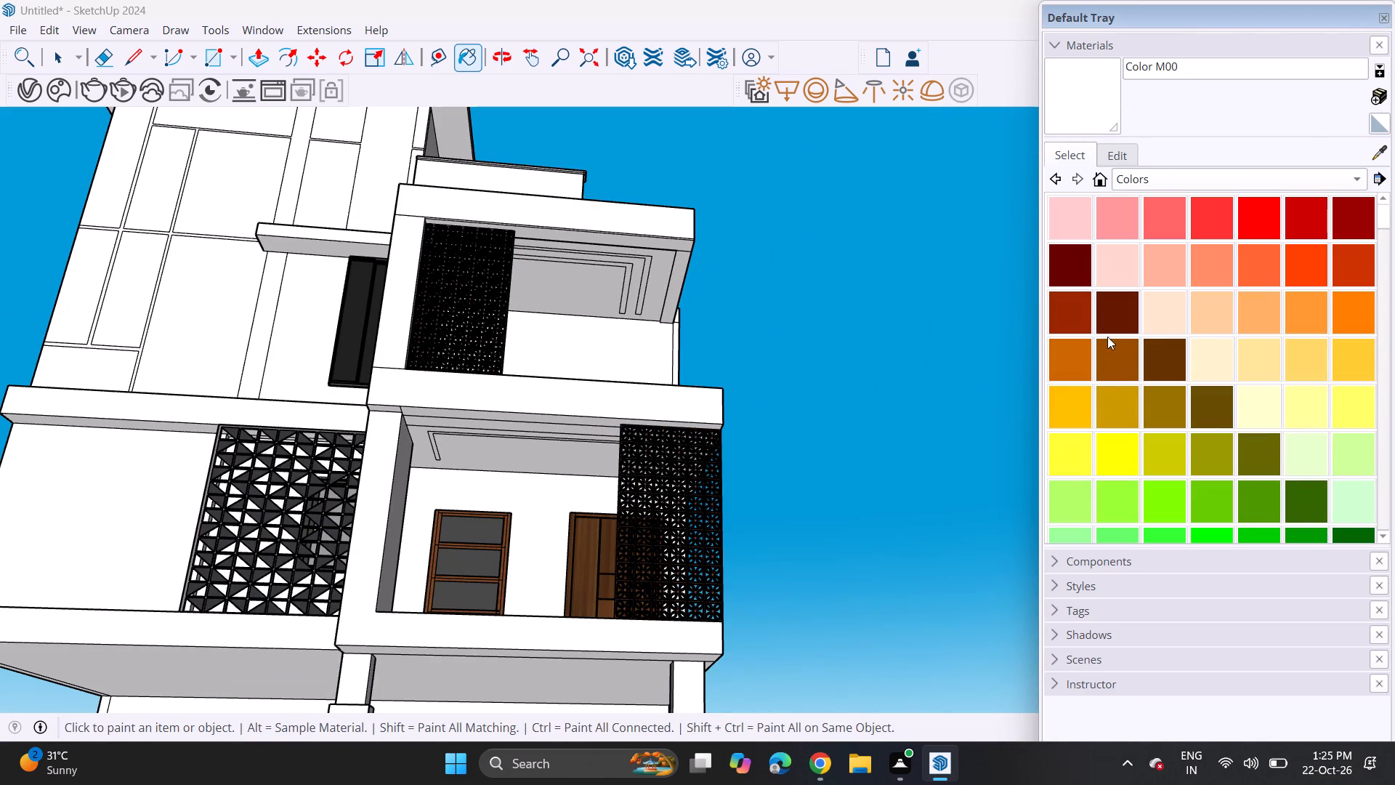
{"action": "left_click", "coordinate": [1160, 371]}
{"action": "left_click", "coordinate": [586, 290]}
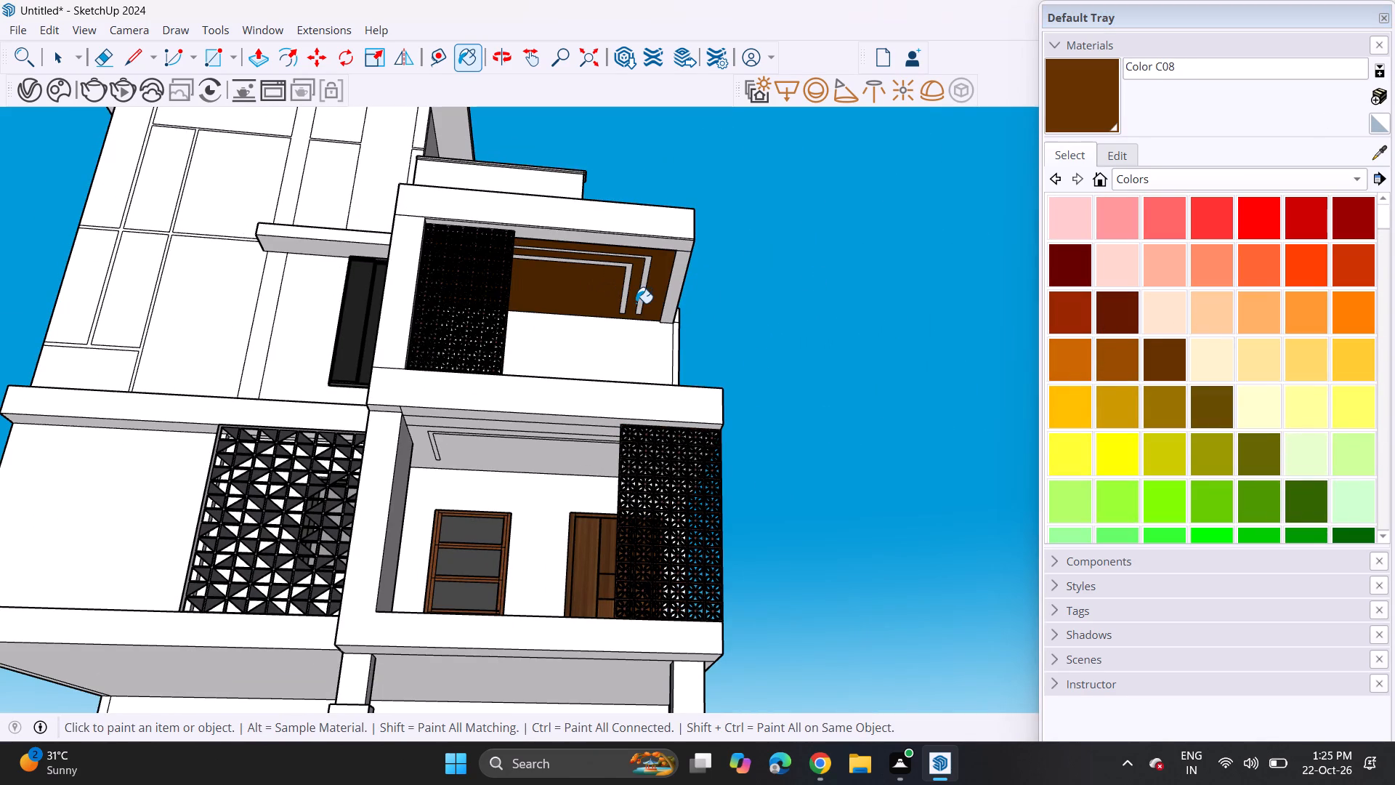
Paint the lower balcony ceiling around the L-shaped strip with the dark brown Color C08.
{"action": "left_click", "coordinate": [535, 451]}
Paint the top roof's soffit around the round light recesses with the dark brown Color C08.
{"action": "scroll", "coordinate": [519, 465], "scroll_direction": "down", "scroll_amount": 6}
{"action": "middle_click_drag", "start_coordinate": [504, 455], "coordinate": [599, 473], "text": "shift"}
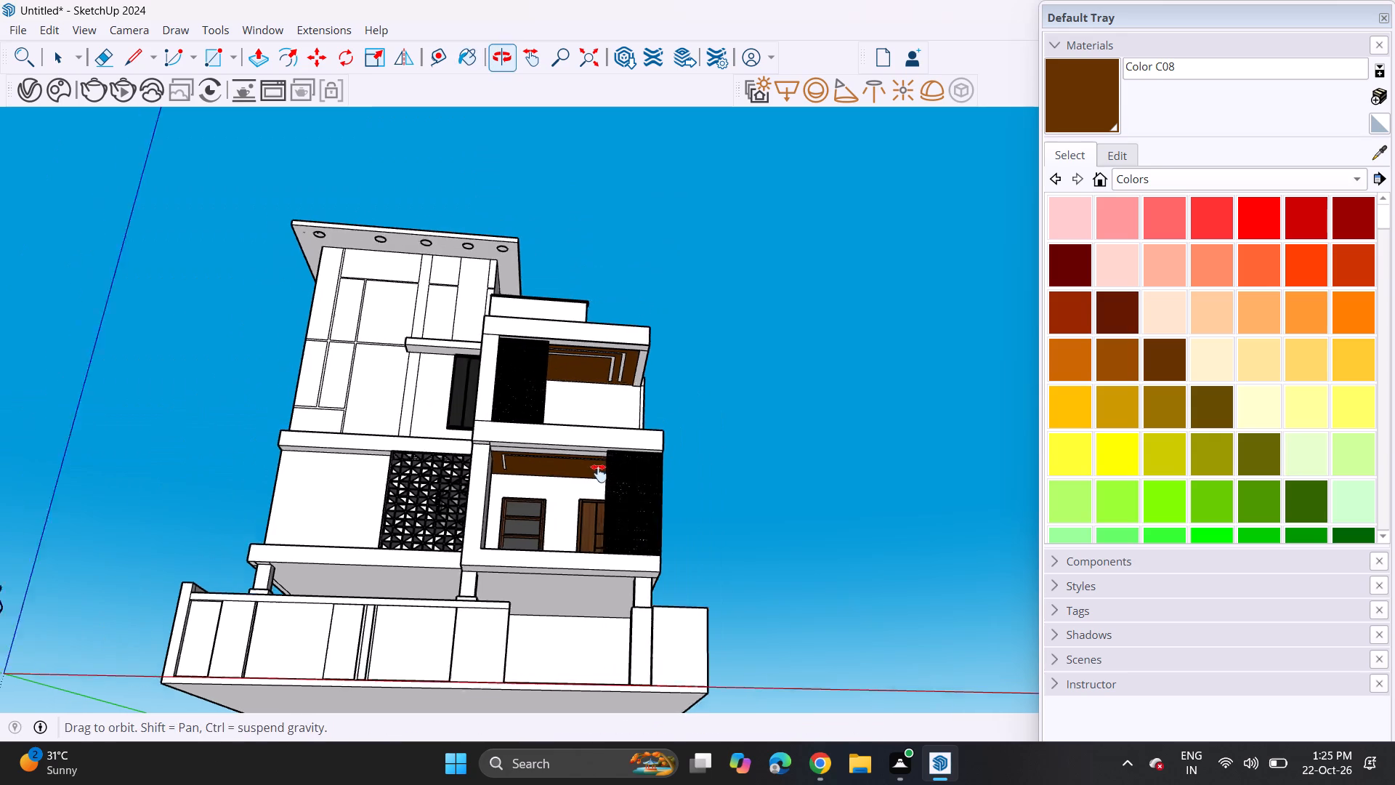
{"action": "middle_click_drag", "start_coordinate": [599, 473], "coordinate": [718, 493], "text": "shift"}
{"action": "scroll", "coordinate": [558, 289], "scroll_direction": "up", "scroll_amount": 4}
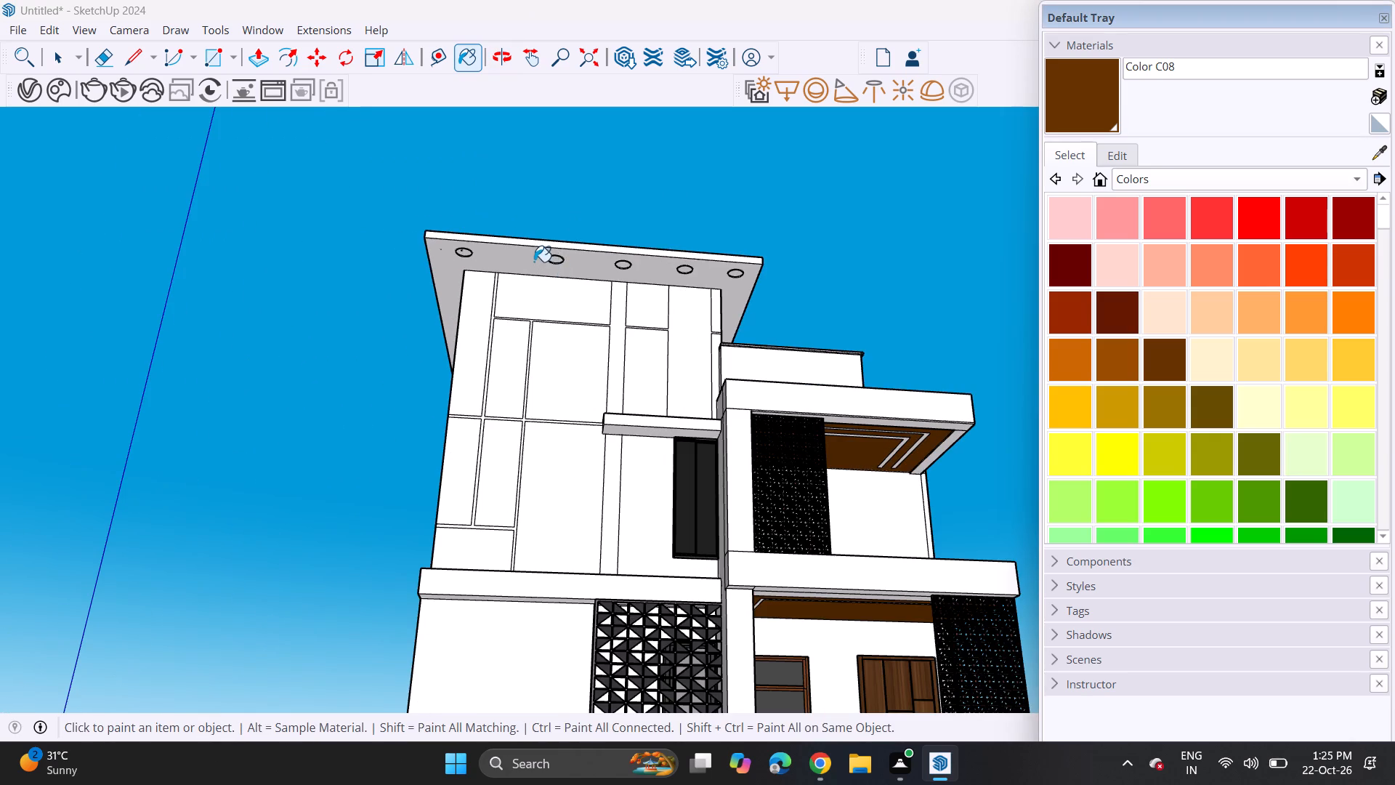
{"action": "left_click", "coordinate": [533, 259]}
Paint the front and underside of the upper parapet's coping with the dark grey Color M07.
{"action": "scroll", "coordinate": [551, 286], "scroll_direction": "down", "scroll_amount": 4}
{"action": "scroll", "coordinate": [789, 335], "scroll_direction": "up", "scroll_amount": 1}
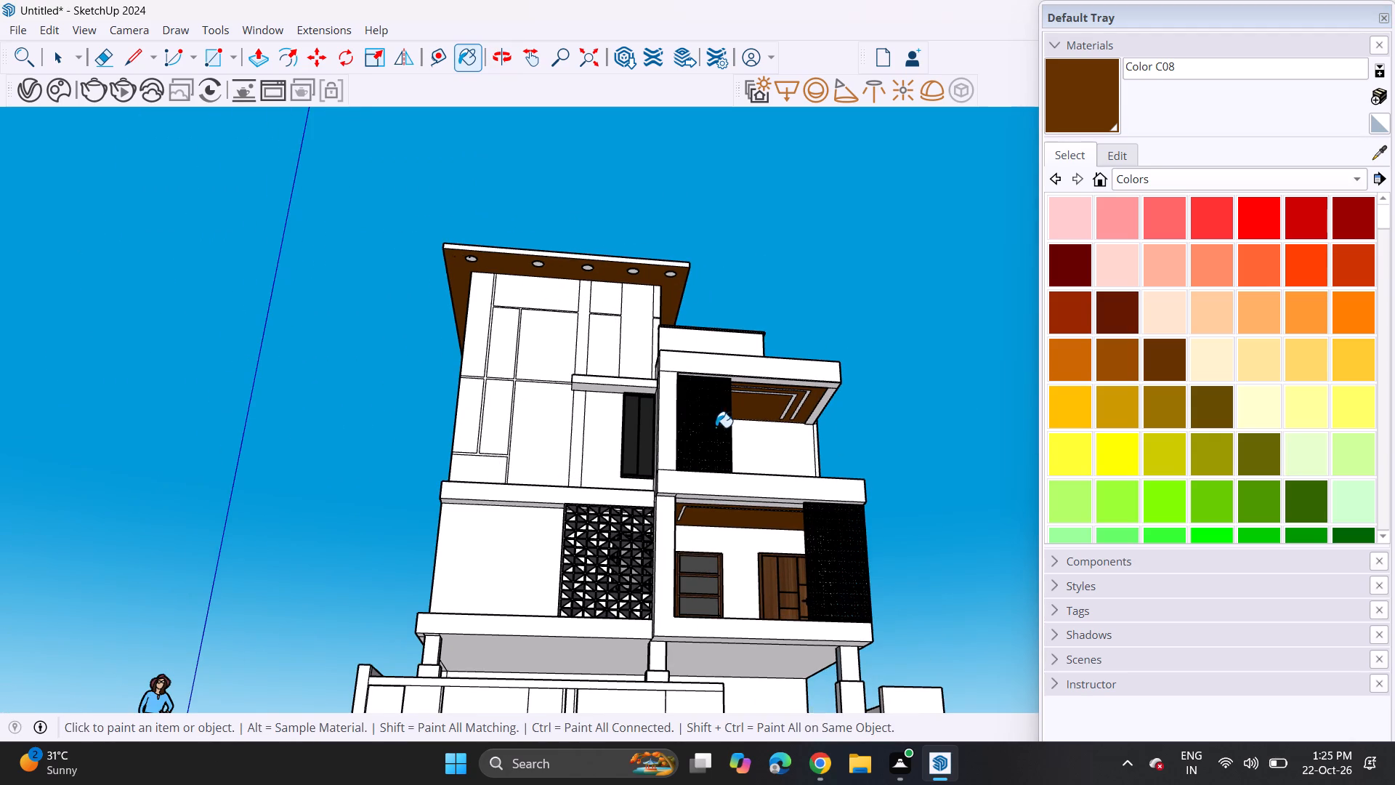
{"action": "scroll", "coordinate": [655, 366], "scroll_direction": "up", "scroll_amount": 12}
{"action": "scroll", "coordinate": [696, 267], "scroll_direction": "up", "scroll_amount": 2}
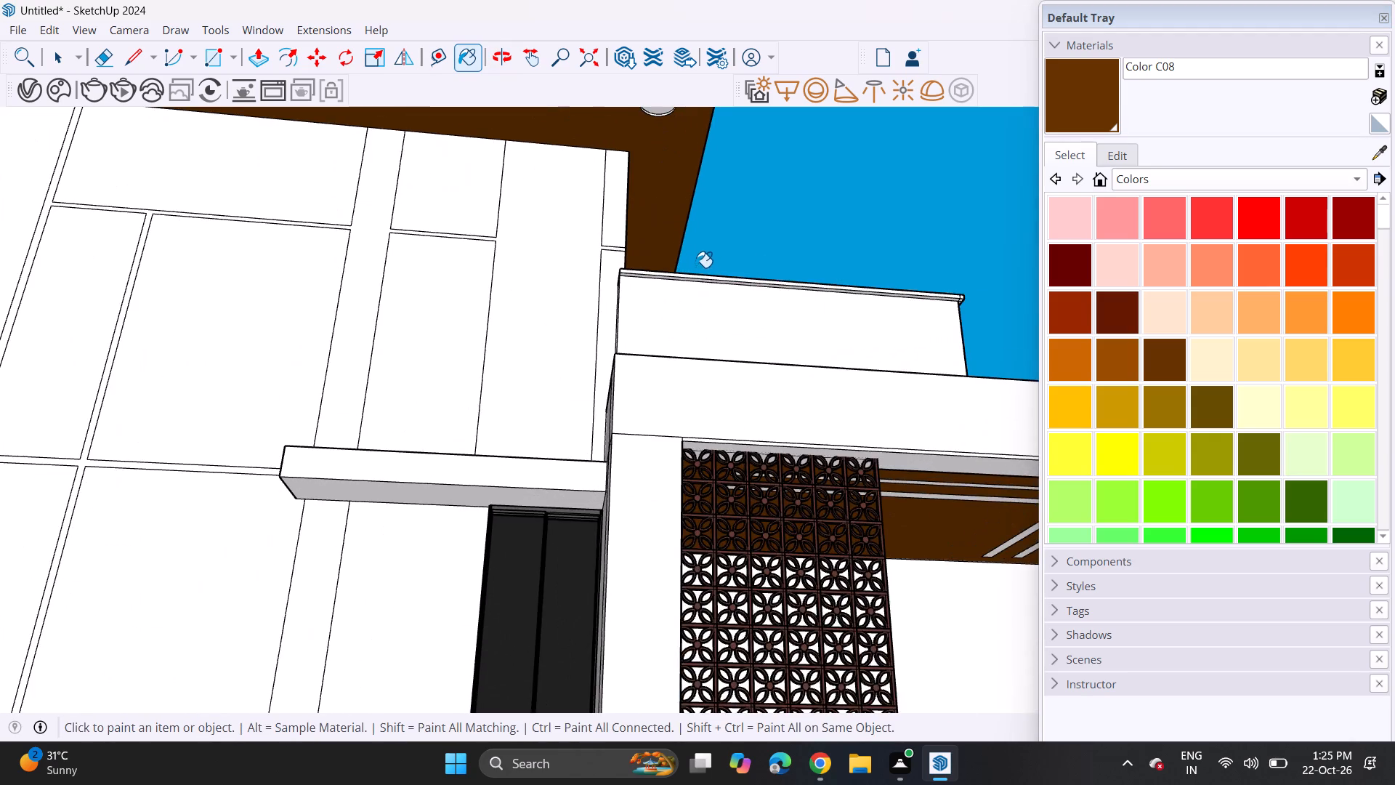
{"action": "scroll", "coordinate": [695, 267], "scroll_direction": "up", "scroll_amount": 4}
{"action": "scroll", "coordinate": [1270, 336], "scroll_direction": "down", "scroll_amount": 15}
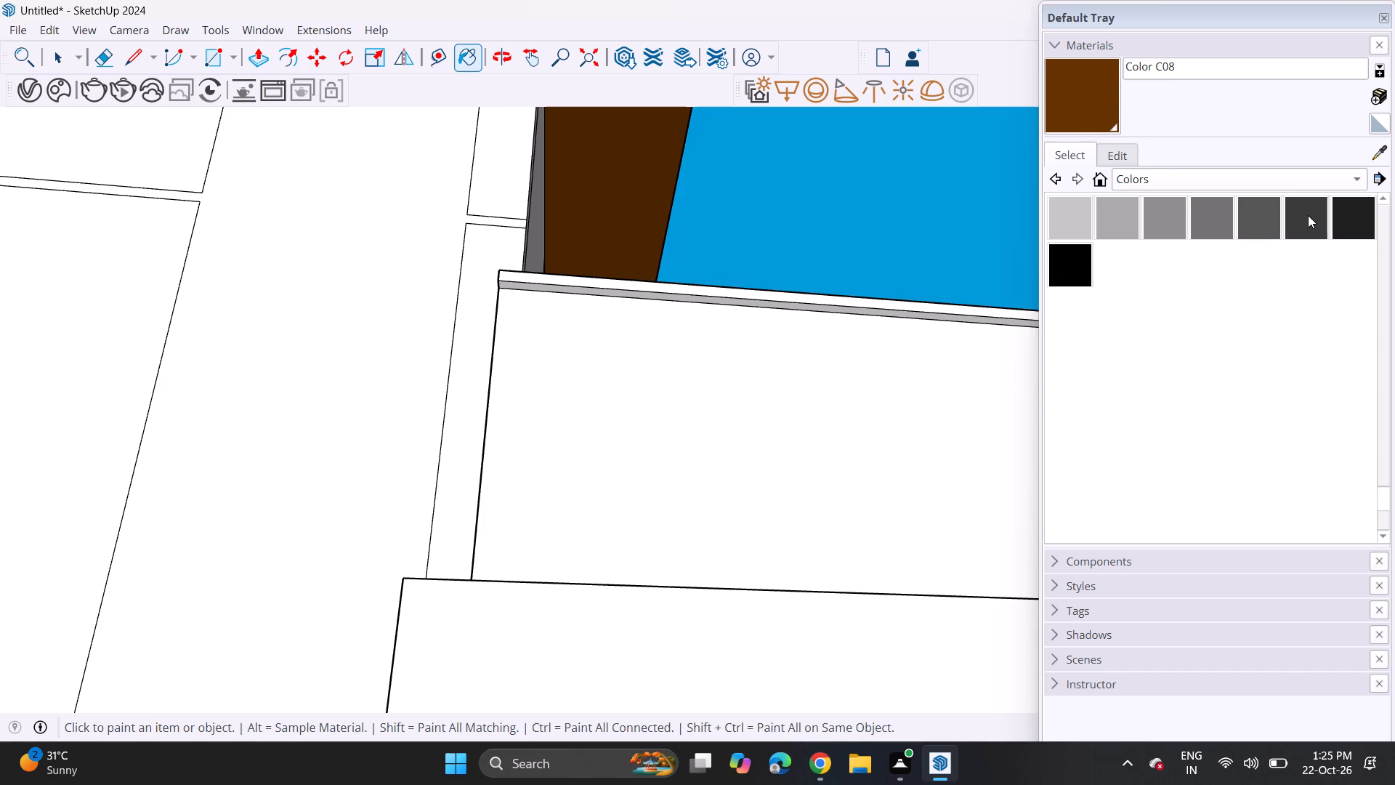
{"action": "left_click", "coordinate": [1290, 217]}
{"action": "scroll", "coordinate": [788, 158], "scroll_direction": "up", "scroll_amount": 1}
{"action": "left_click", "coordinate": [678, 321]}
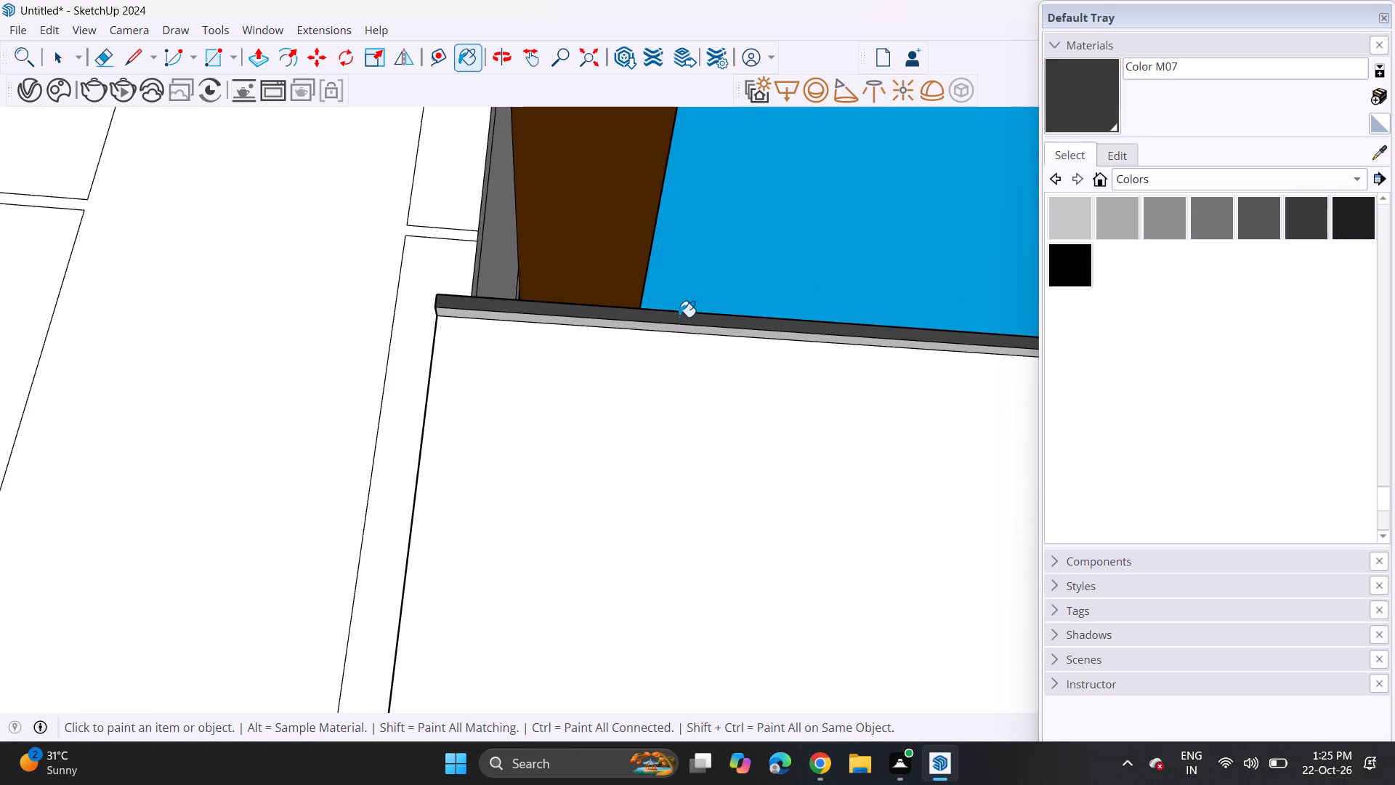
{"action": "left_click", "coordinate": [684, 334]}
{"action": "left_click", "coordinate": [692, 327]}
Paint the remaining faces at the outer end of the upper parapet's coping with Color M07.
{"action": "scroll", "coordinate": [681, 336], "scroll_direction": "down", "scroll_amount": 7}
{"action": "scroll", "coordinate": [681, 337], "scroll_direction": "up", "scroll_amount": 1}
{"action": "scroll", "coordinate": [682, 340], "scroll_direction": "down", "scroll_amount": 12}
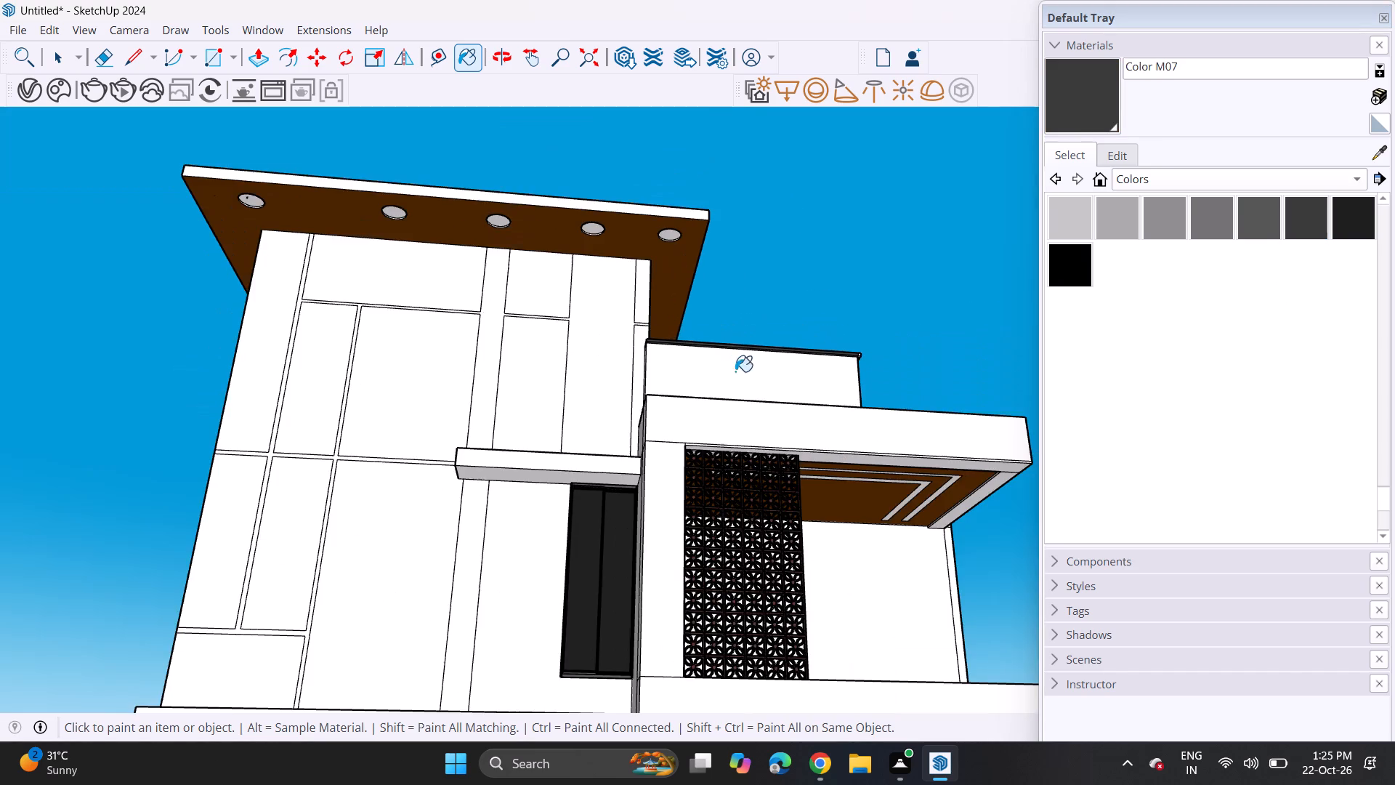
{"action": "middle_click_drag", "start_coordinate": [918, 339], "coordinate": [660, 447]}
{"action": "scroll", "coordinate": [821, 401], "scroll_direction": "up", "scroll_amount": 18}
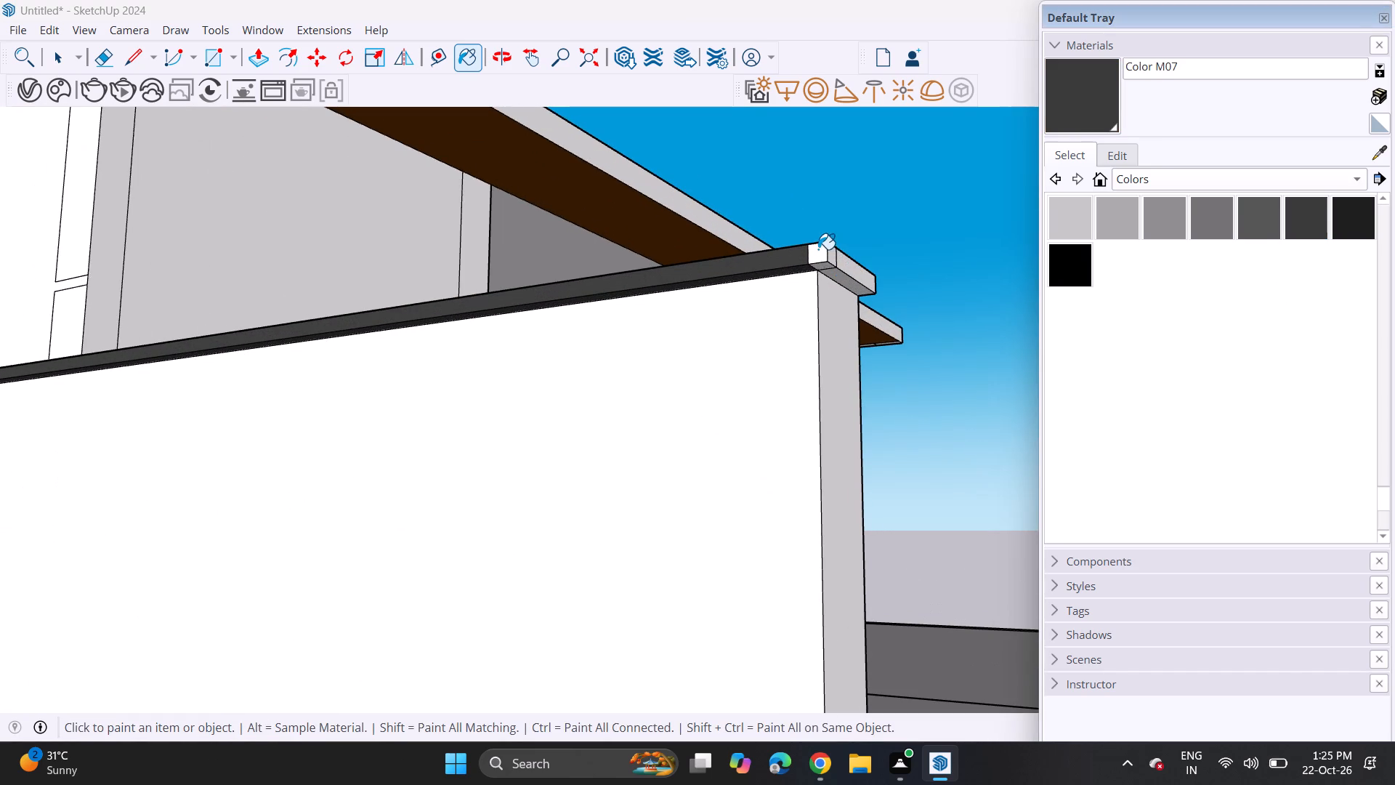
{"action": "left_click", "coordinate": [818, 249]}
{"action": "left_click", "coordinate": [833, 254]}
{"action": "left_click", "coordinate": [845, 265]}
{"action": "left_click", "coordinate": [836, 280]}
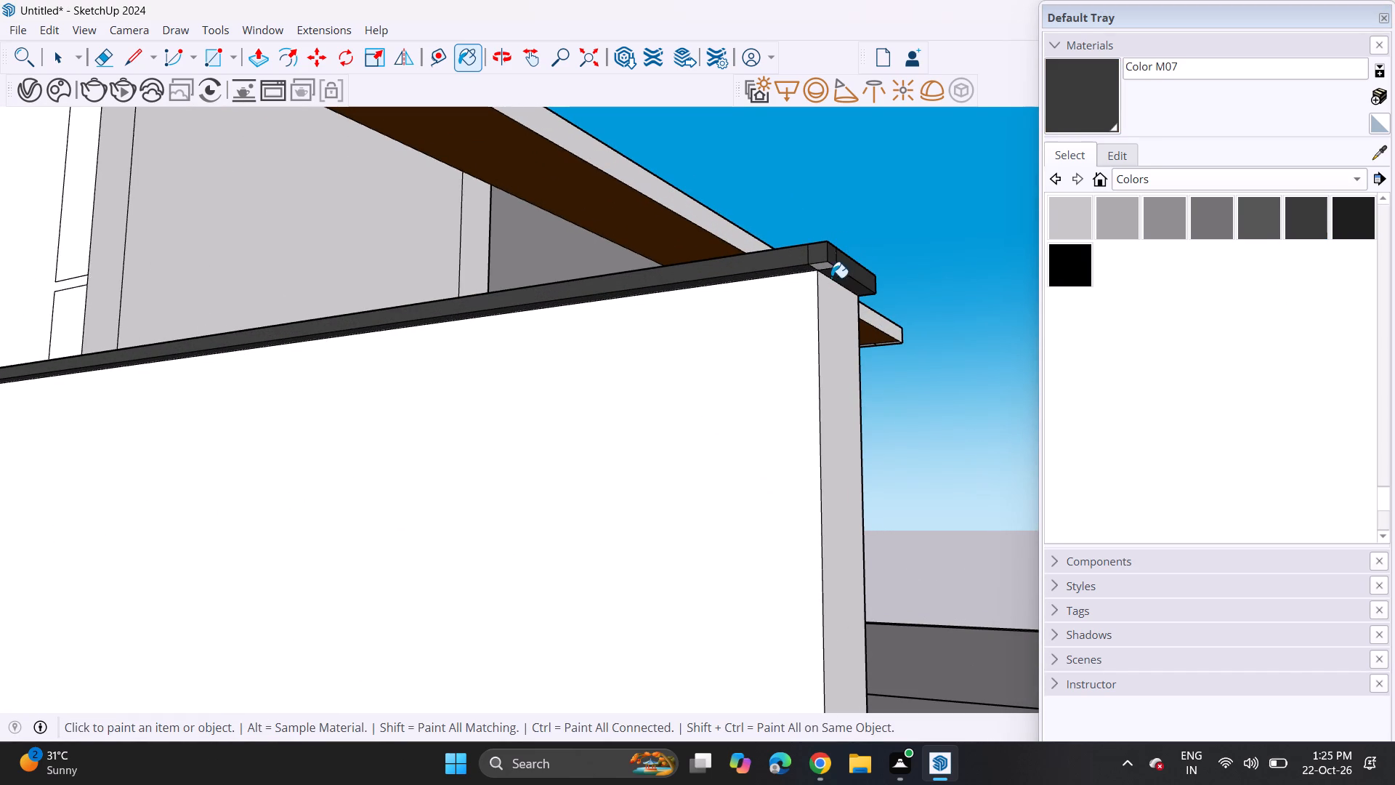
{"action": "left_click", "coordinate": [826, 268]}
{"action": "left_click", "coordinate": [825, 264]}
Paint the top roof slab's front edge and its side edge faces above the parapet with Color M07.
{"action": "scroll", "coordinate": [769, 310], "scroll_direction": "down", "scroll_amount": 8}
{"action": "scroll", "coordinate": [775, 349], "scroll_direction": "up", "scroll_amount": 1}
{"action": "scroll", "coordinate": [721, 369], "scroll_direction": "down", "scroll_amount": 8}
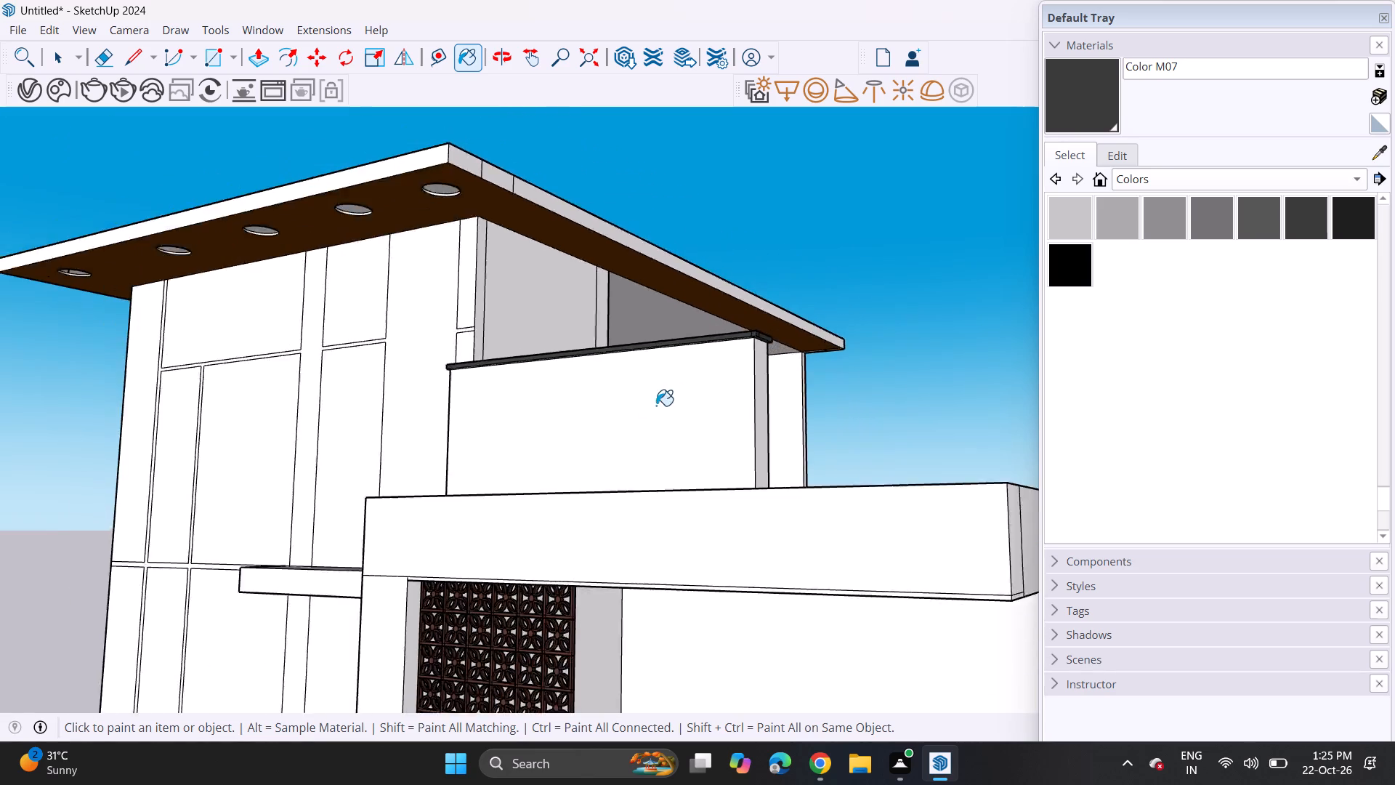
{"action": "scroll", "coordinate": [656, 406], "scroll_direction": "down", "scroll_amount": 6}
{"action": "middle_click_drag", "start_coordinate": [506, 411], "coordinate": [660, 455]}
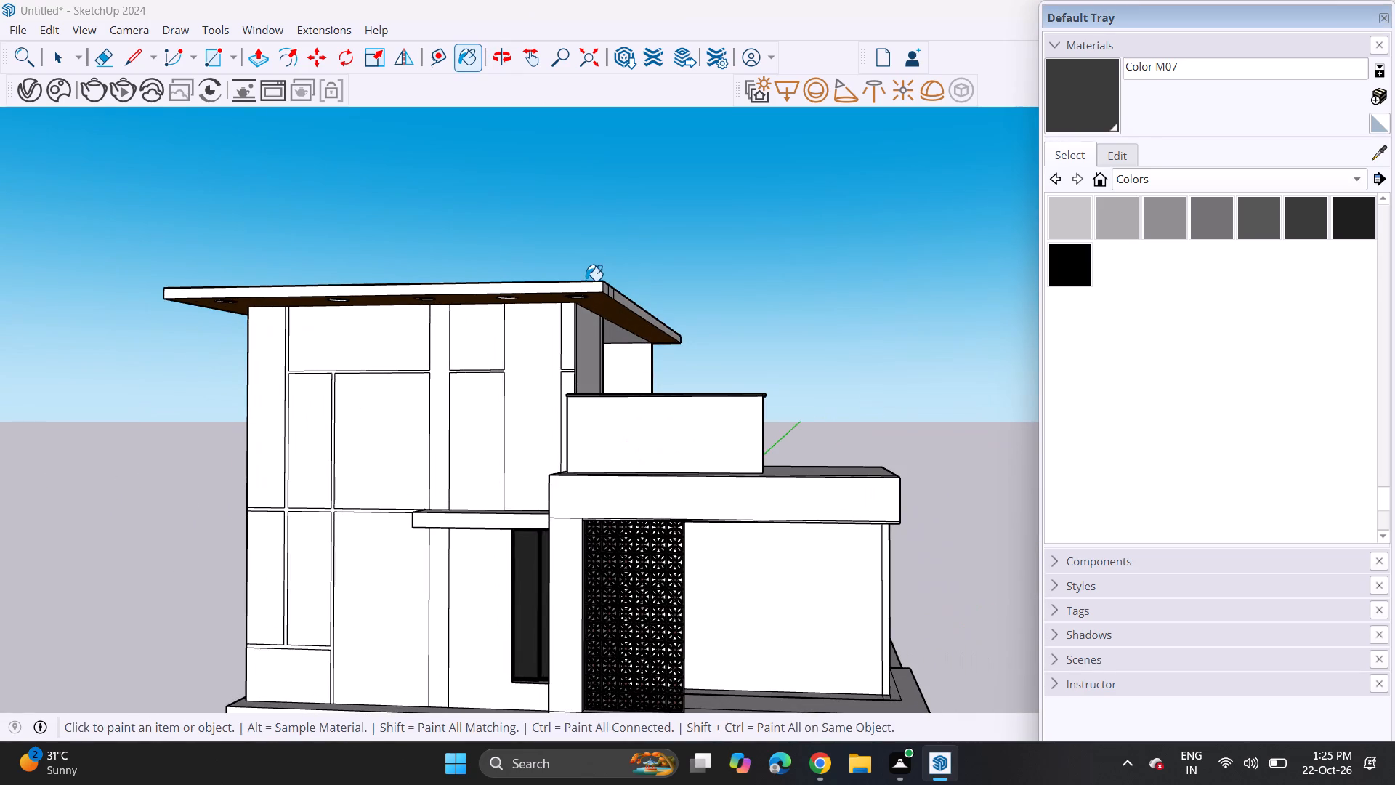
{"action": "left_click", "coordinate": [586, 281]}
{"action": "left_click", "coordinate": [599, 291]}
{"action": "scroll", "coordinate": [611, 291], "scroll_direction": "up", "scroll_amount": 11}
{"action": "left_click", "coordinate": [601, 291]}
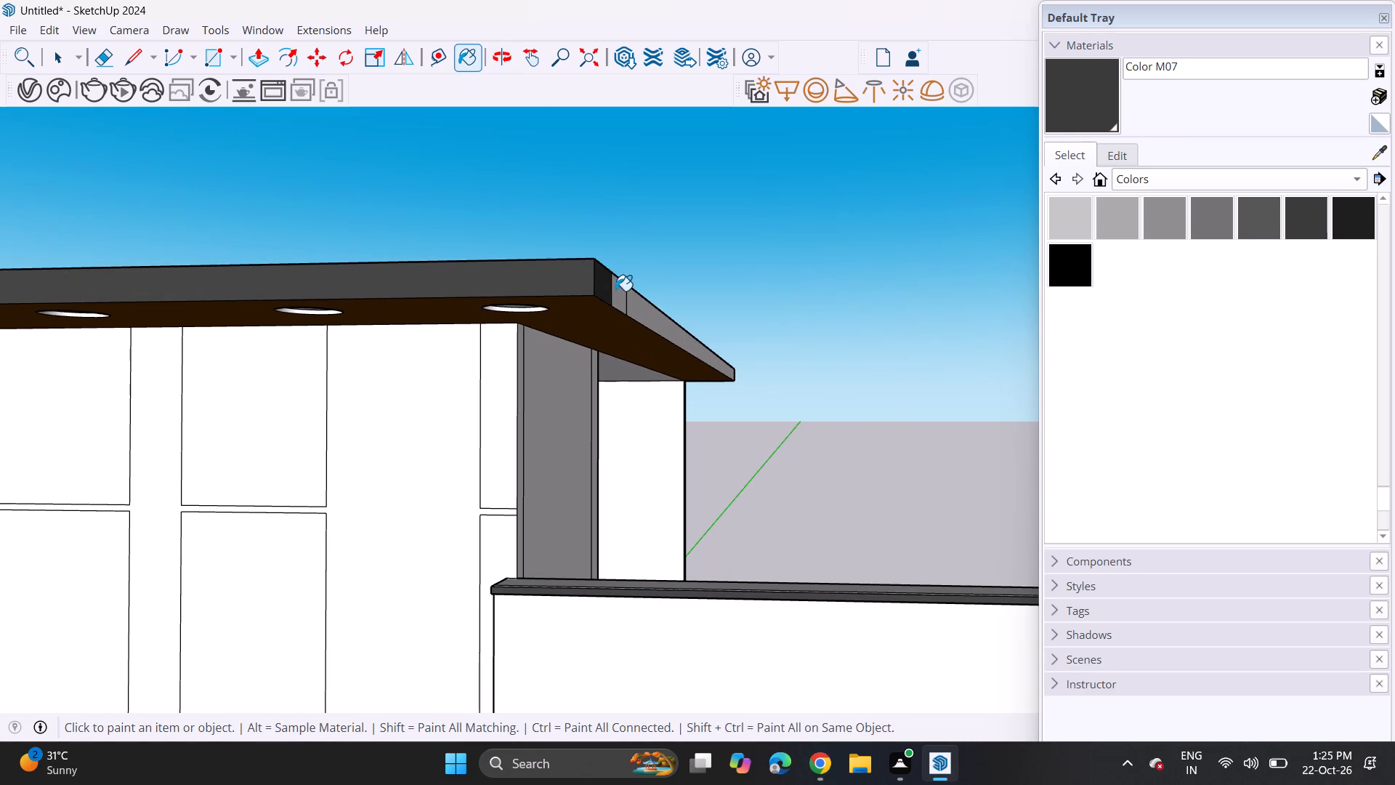
{"action": "left_click", "coordinate": [618, 292]}
{"action": "left_click", "coordinate": [631, 300]}
Paint the edge faces on the opposite side of the top roof slab with Color M07.
{"action": "scroll", "coordinate": [528, 340], "scroll_direction": "up", "scroll_amount": 1}
{"action": "scroll", "coordinate": [528, 340], "scroll_direction": "down", "scroll_amount": 8}
{"action": "scroll", "coordinate": [523, 341], "scroll_direction": "up", "scroll_amount": 1}
{"action": "scroll", "coordinate": [509, 346], "scroll_direction": "down", "scroll_amount": 13}
{"action": "middle_click_drag", "start_coordinate": [212, 371], "coordinate": [309, 374]}
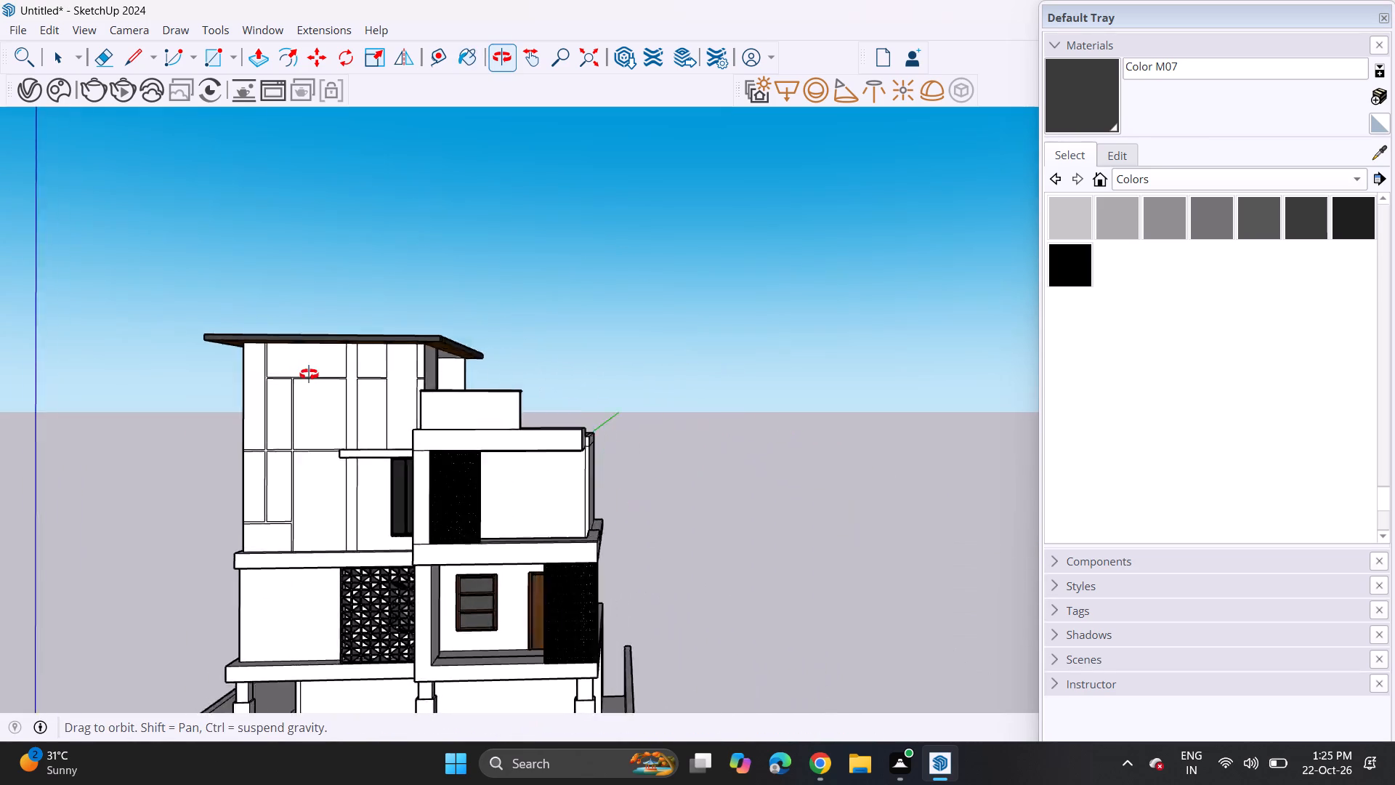
{"action": "middle_click_drag", "start_coordinate": [309, 374], "coordinate": [676, 381]}
{"action": "scroll", "coordinate": [487, 339], "scroll_direction": "up", "scroll_amount": 5}
{"action": "left_click", "coordinate": [472, 289]}
{"action": "left_click", "coordinate": [444, 292]}
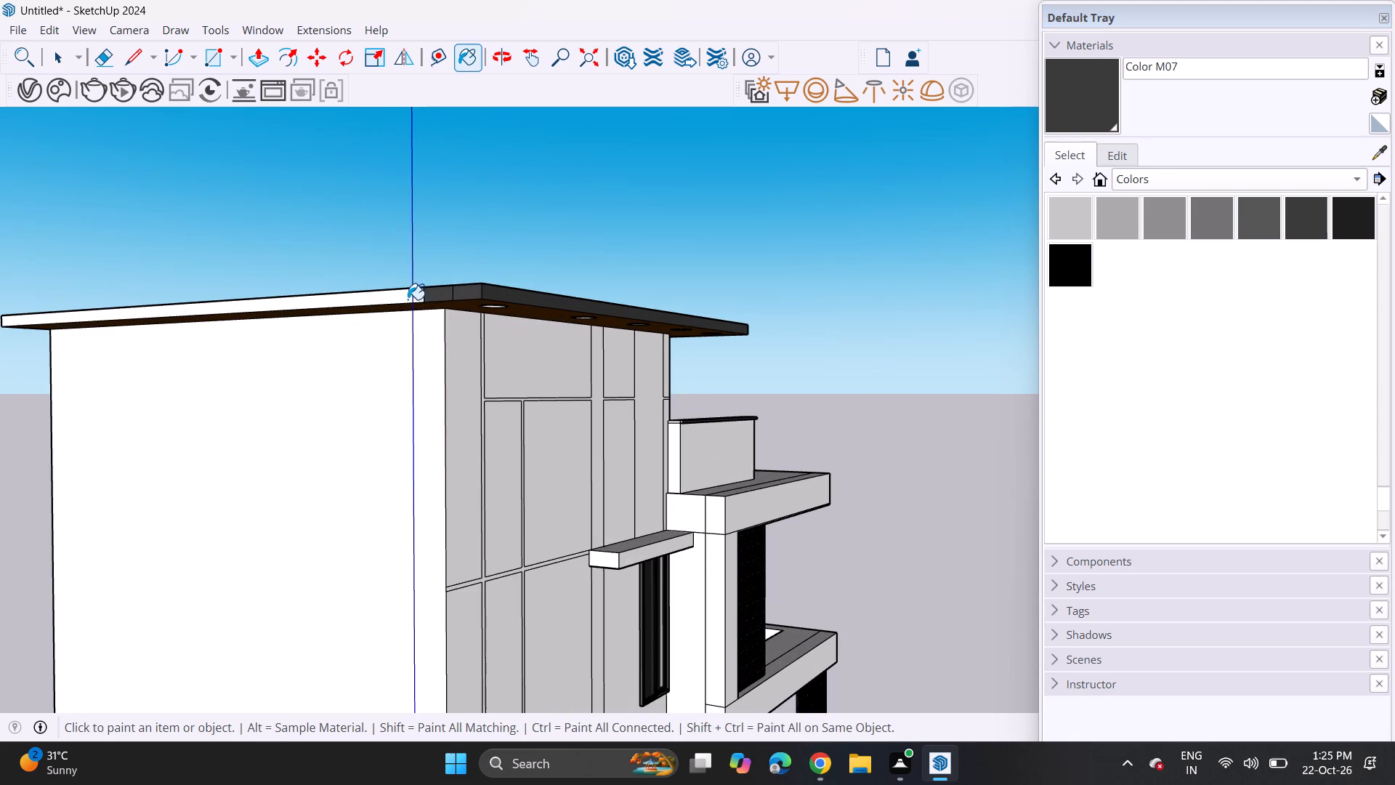
{"action": "left_click", "coordinate": [393, 294]}
Examine the front elevation and look through the Colors swatches for a shade for the facade wall panels.
{"action": "scroll", "coordinate": [522, 314], "scroll_direction": "up", "scroll_amount": 1}
{"action": "middle_click_drag", "start_coordinate": [508, 310], "coordinate": [142, 326]}
{"action": "scroll", "coordinate": [464, 384], "scroll_direction": "down", "scroll_amount": 5}
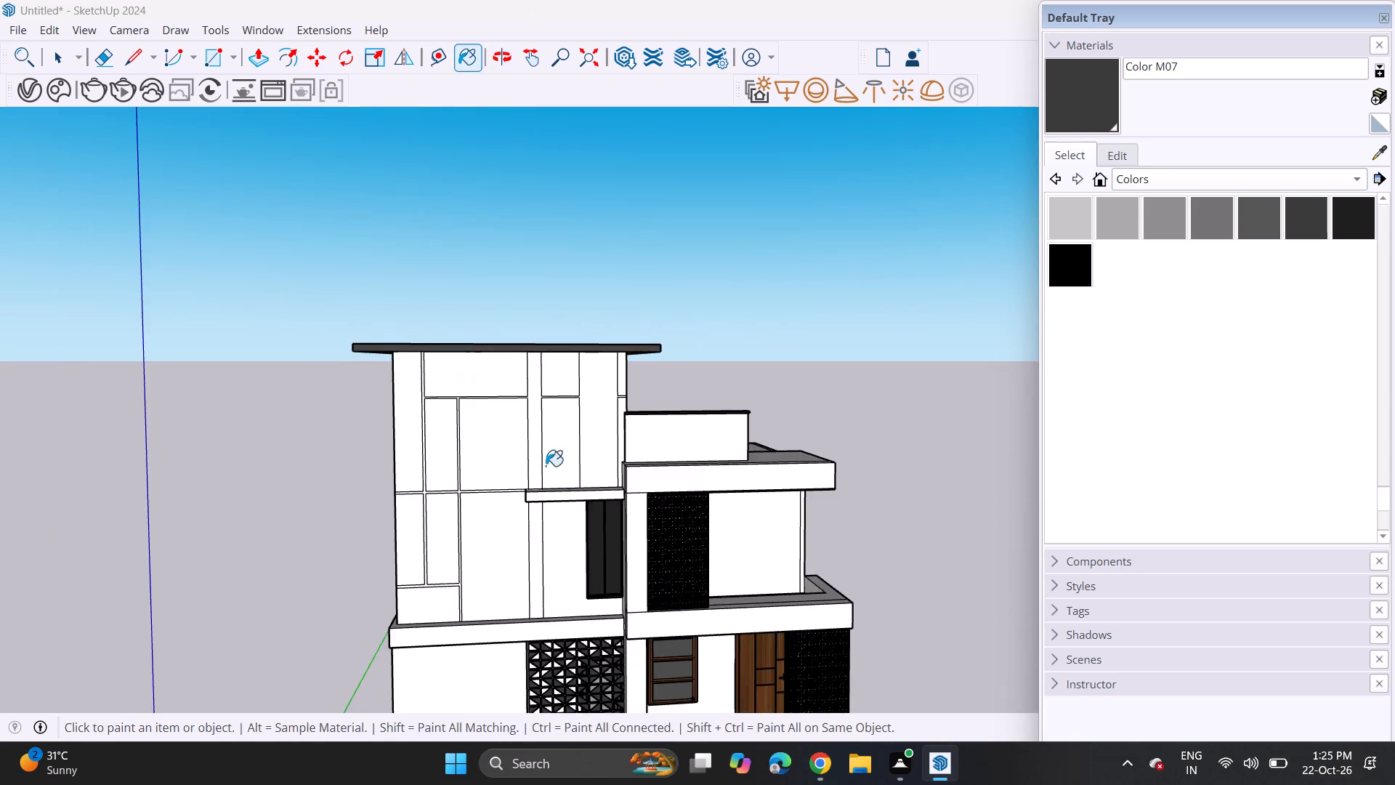
{"action": "middle_click_drag", "start_coordinate": [537, 432], "coordinate": [475, 286]}
{"action": "scroll", "coordinate": [471, 283], "scroll_direction": "up", "scroll_amount": 1}
{"action": "scroll", "coordinate": [477, 392], "scroll_direction": "down", "scroll_amount": 3}
{"action": "middle_click_drag", "start_coordinate": [517, 484], "coordinate": [472, 345], "text": "shift"}
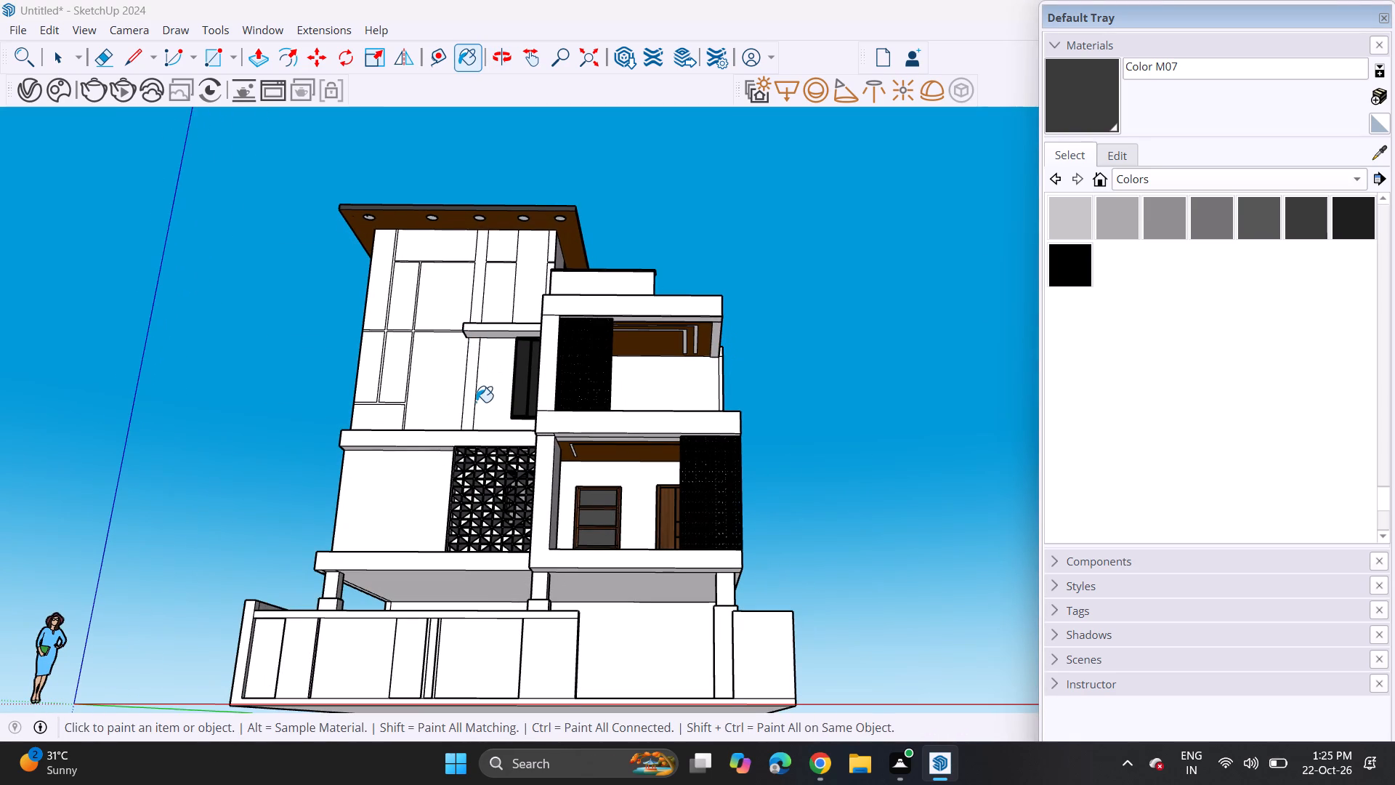
{"action": "scroll", "coordinate": [1029, 344], "scroll_direction": "up", "scroll_amount": 3}
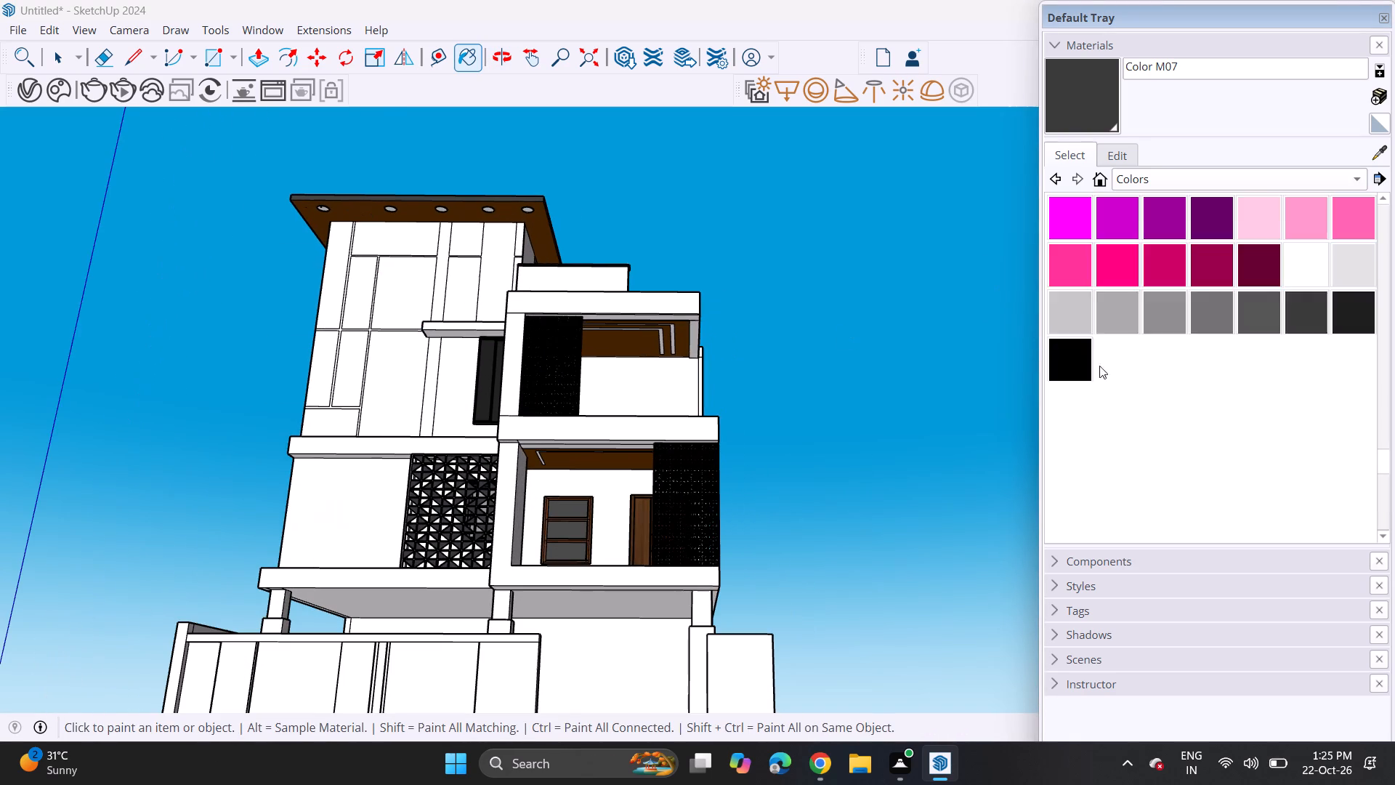
{"action": "scroll", "coordinate": [1099, 366], "scroll_direction": "up", "scroll_amount": 2}
{"action": "scroll", "coordinate": [1176, 390], "scroll_direction": "up", "scroll_amount": 10}
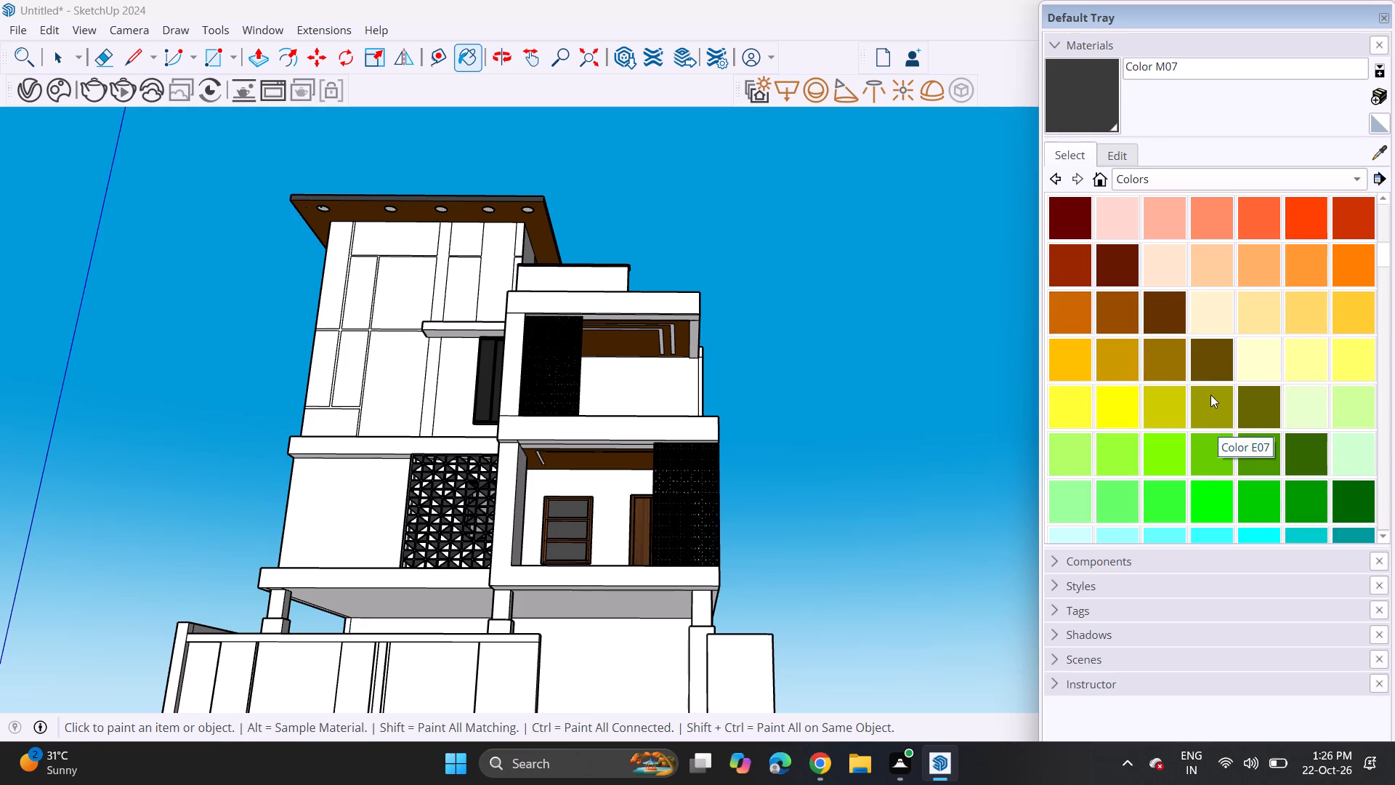
{"action": "scroll", "coordinate": [1210, 395], "scroll_direction": "up", "scroll_amount": 5}
{"action": "scroll", "coordinate": [1210, 395], "scroll_direction": "down", "scroll_amount": 2}
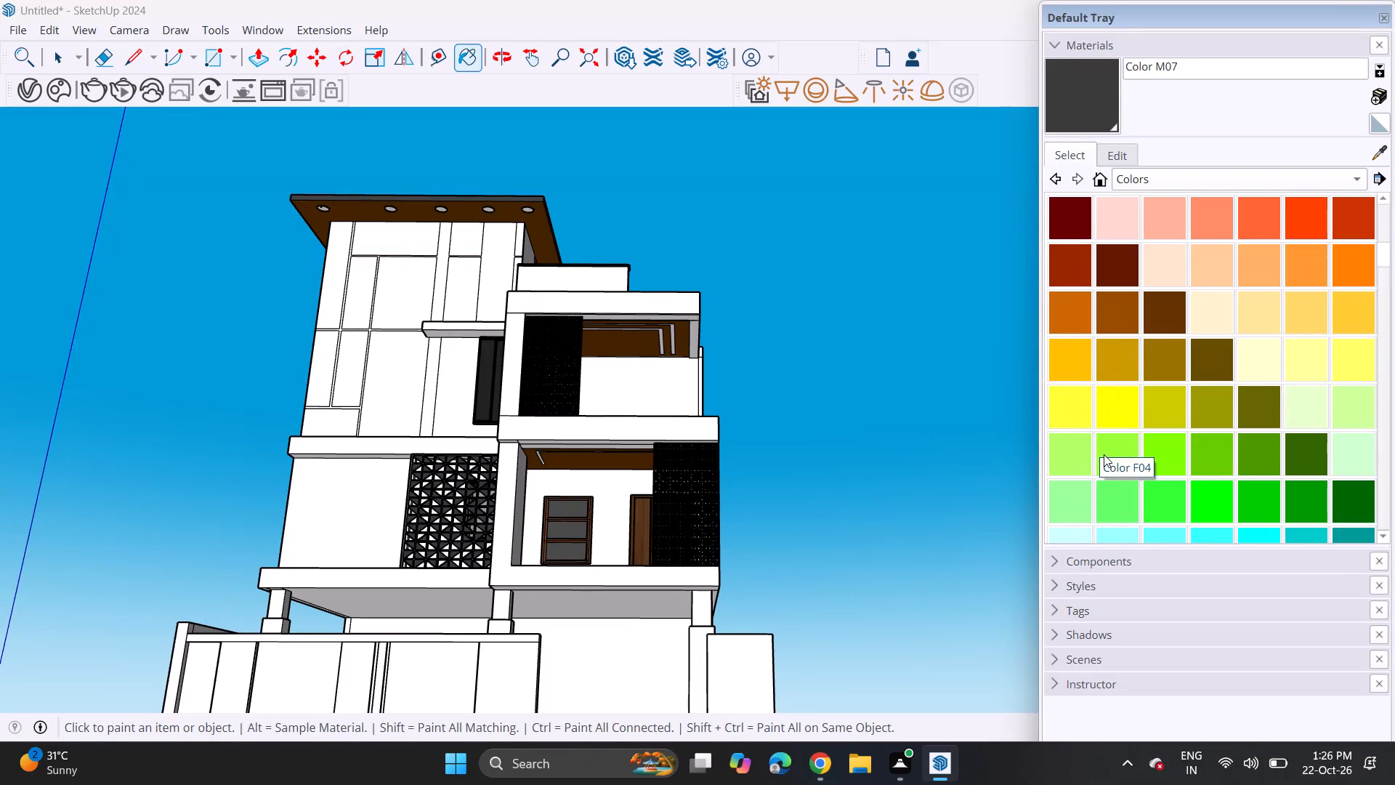
{"action": "scroll", "coordinate": [1115, 401], "scroll_direction": "down", "scroll_amount": 2}
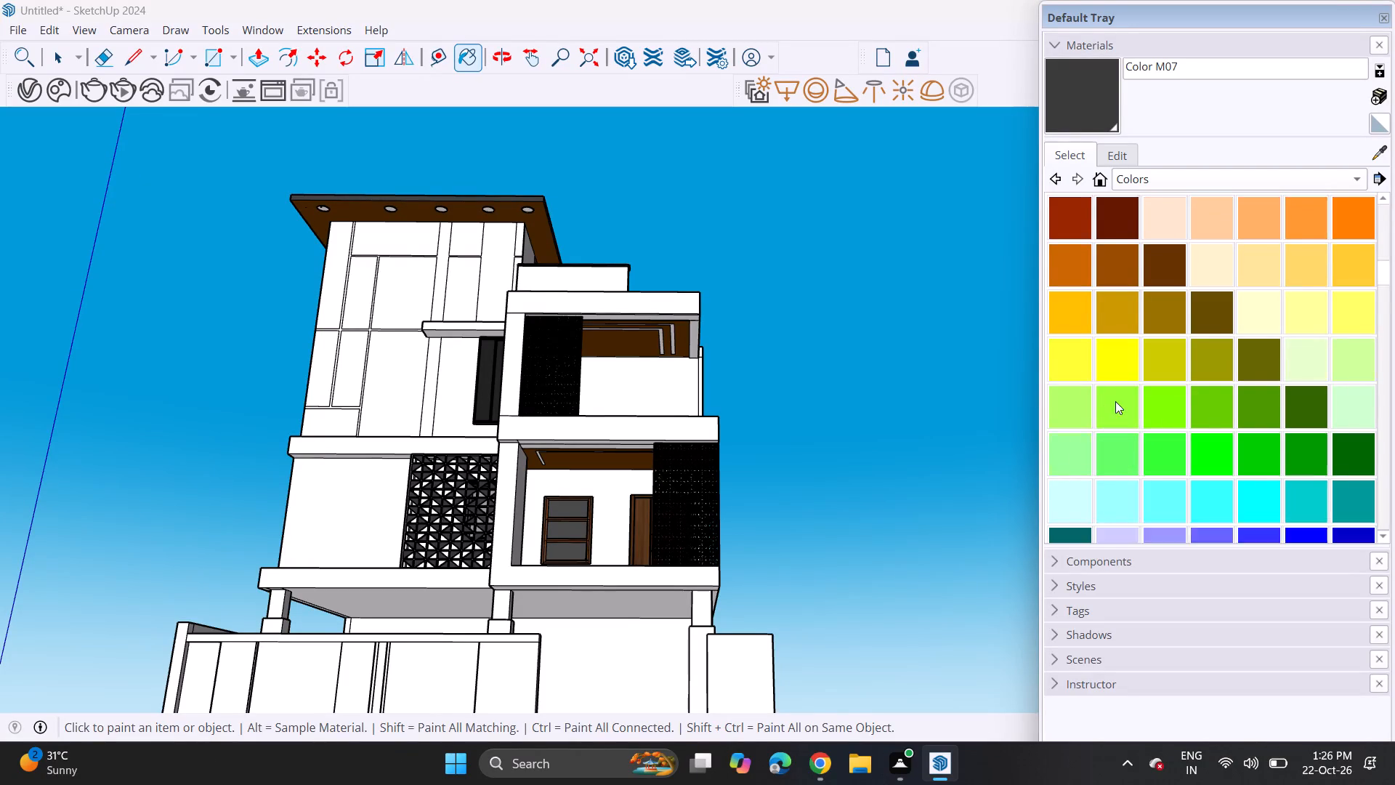
{"action": "scroll", "coordinate": [1115, 401], "scroll_direction": "down", "scroll_amount": 4}
{"action": "scroll", "coordinate": [1116, 408], "scroll_direction": "up", "scroll_amount": 6}
{"action": "scroll", "coordinate": [1116, 408], "scroll_direction": "down", "scroll_amount": 5}
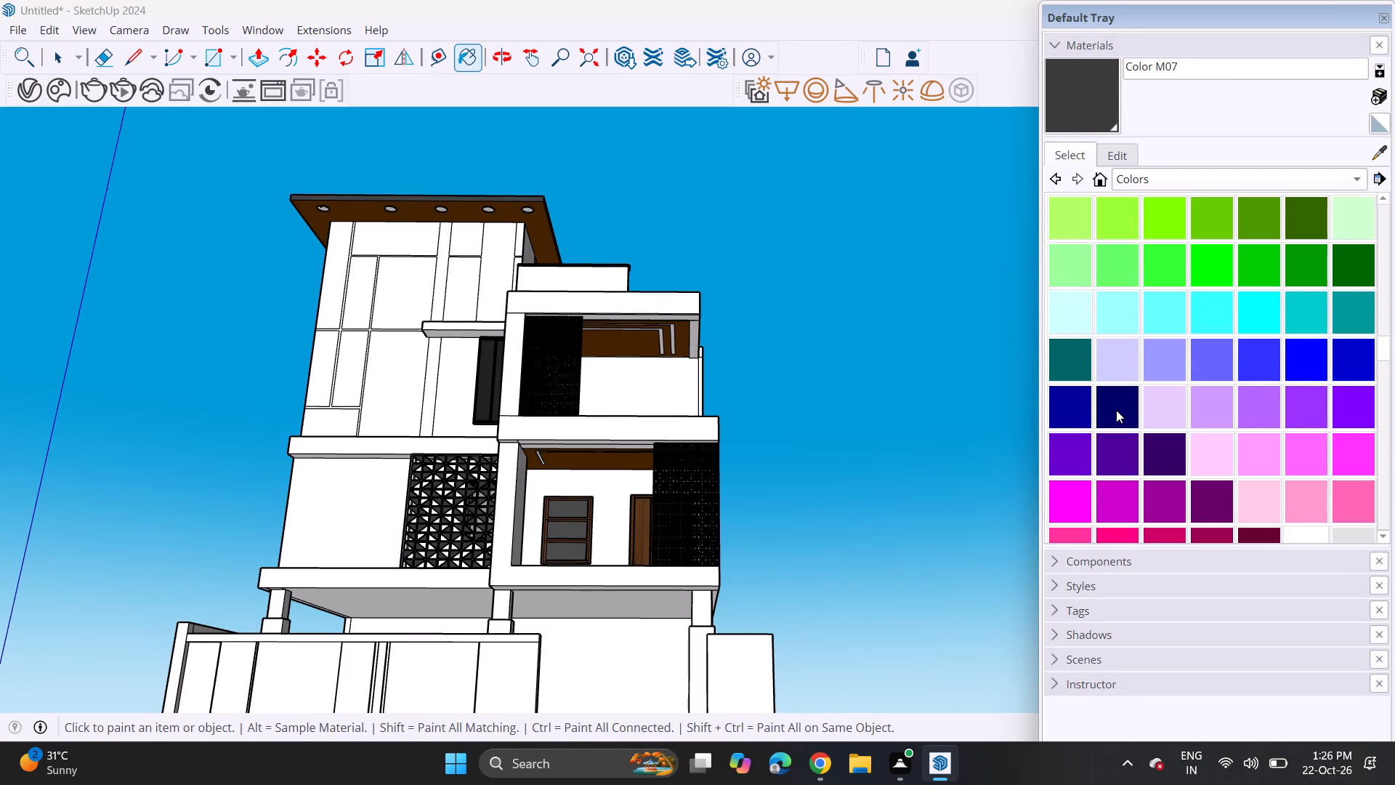
{"action": "scroll", "coordinate": [1116, 410], "scroll_direction": "down", "scroll_amount": 5}
{"action": "scroll", "coordinate": [1116, 410], "scroll_direction": "up", "scroll_amount": 10}
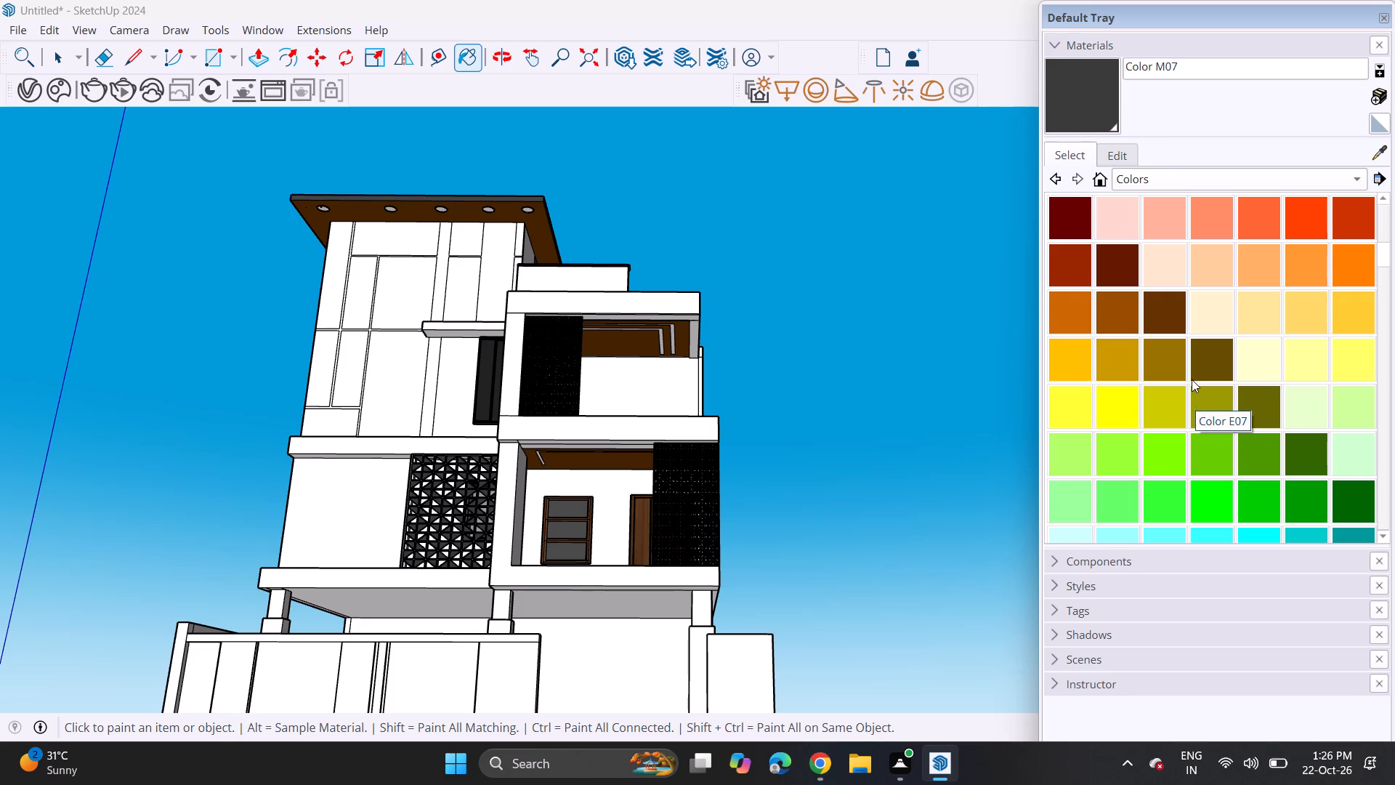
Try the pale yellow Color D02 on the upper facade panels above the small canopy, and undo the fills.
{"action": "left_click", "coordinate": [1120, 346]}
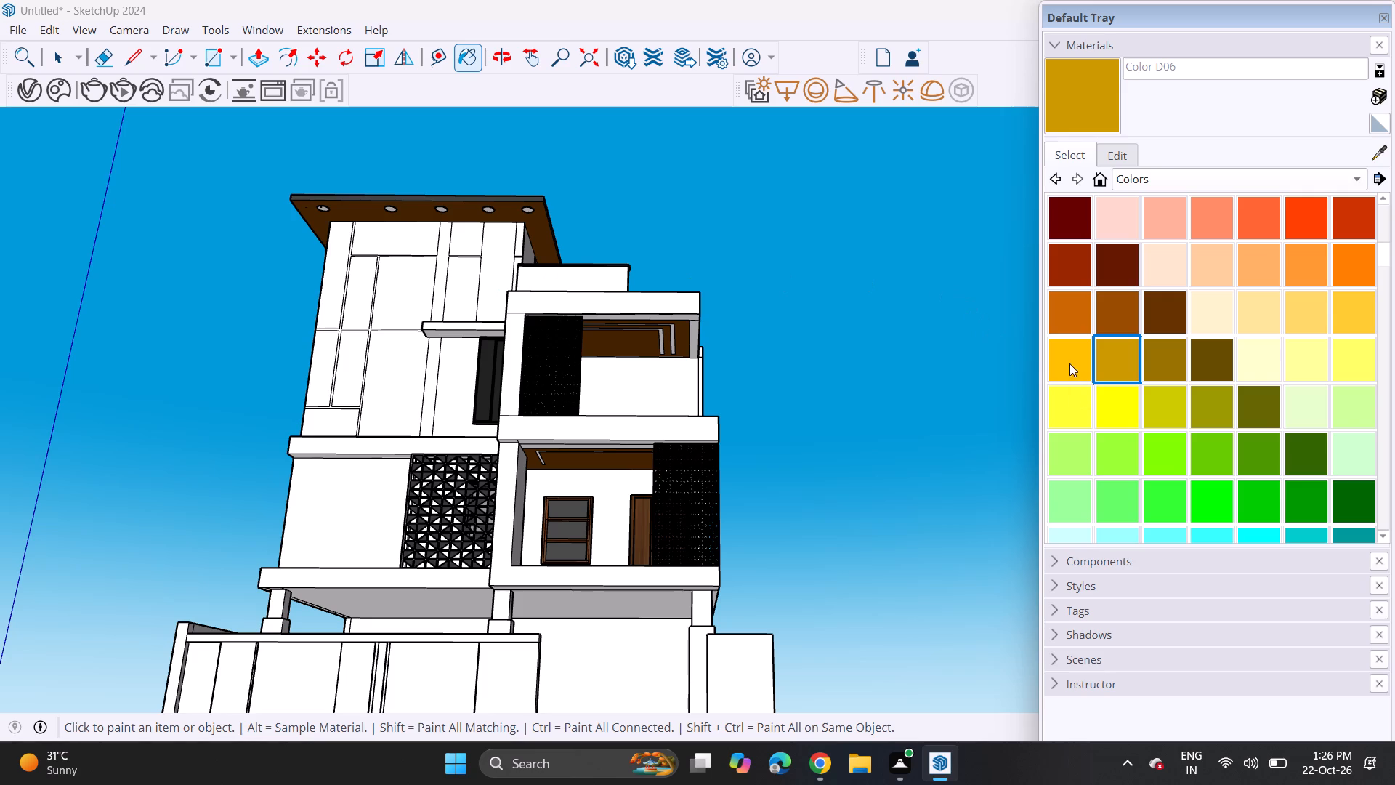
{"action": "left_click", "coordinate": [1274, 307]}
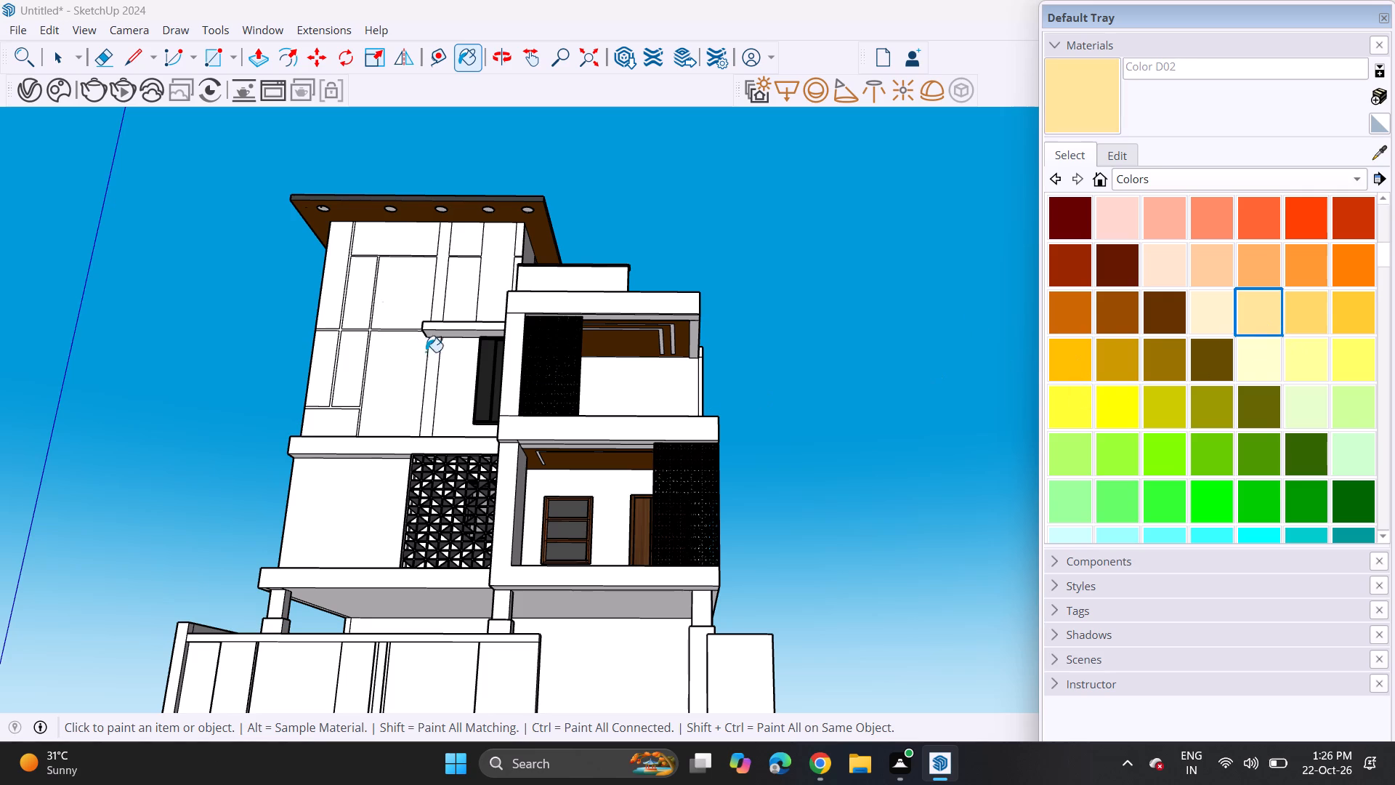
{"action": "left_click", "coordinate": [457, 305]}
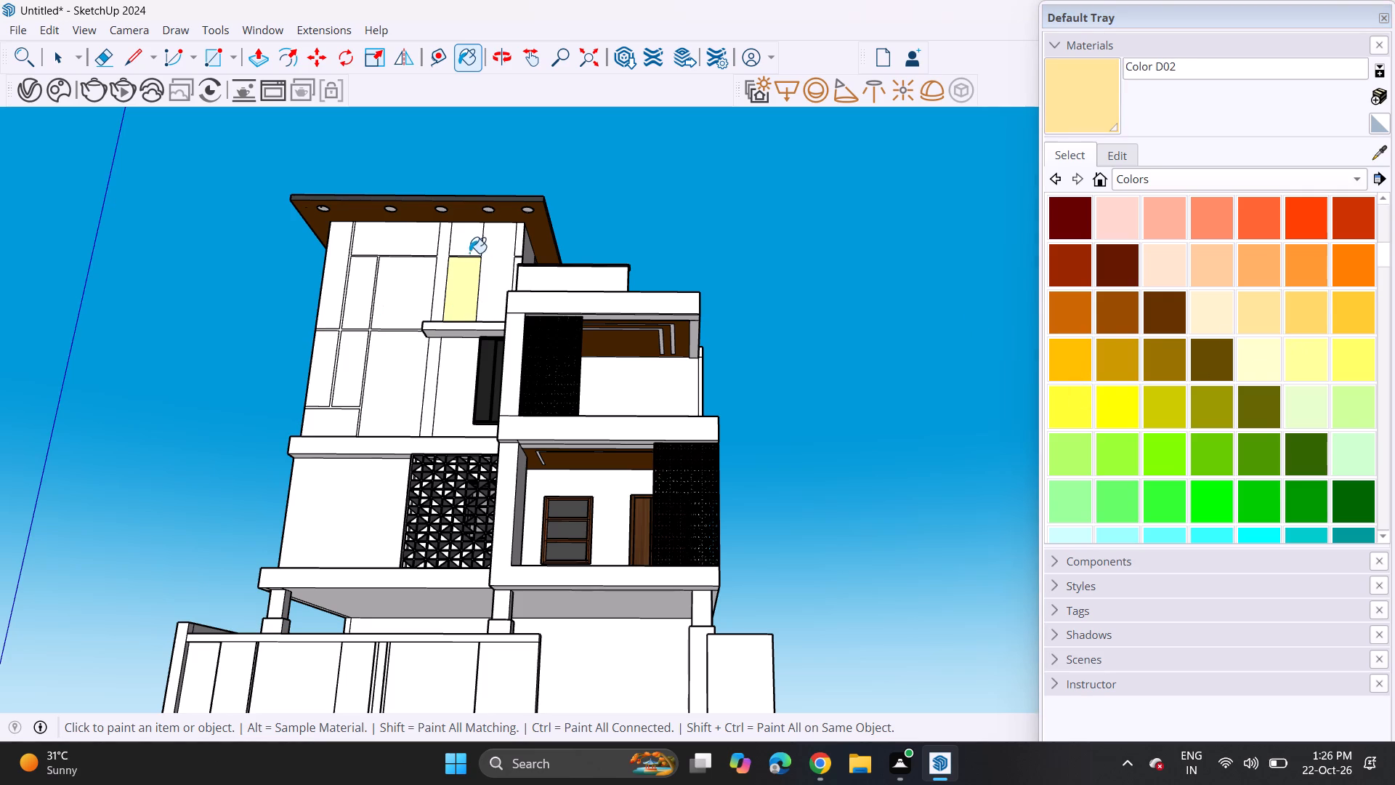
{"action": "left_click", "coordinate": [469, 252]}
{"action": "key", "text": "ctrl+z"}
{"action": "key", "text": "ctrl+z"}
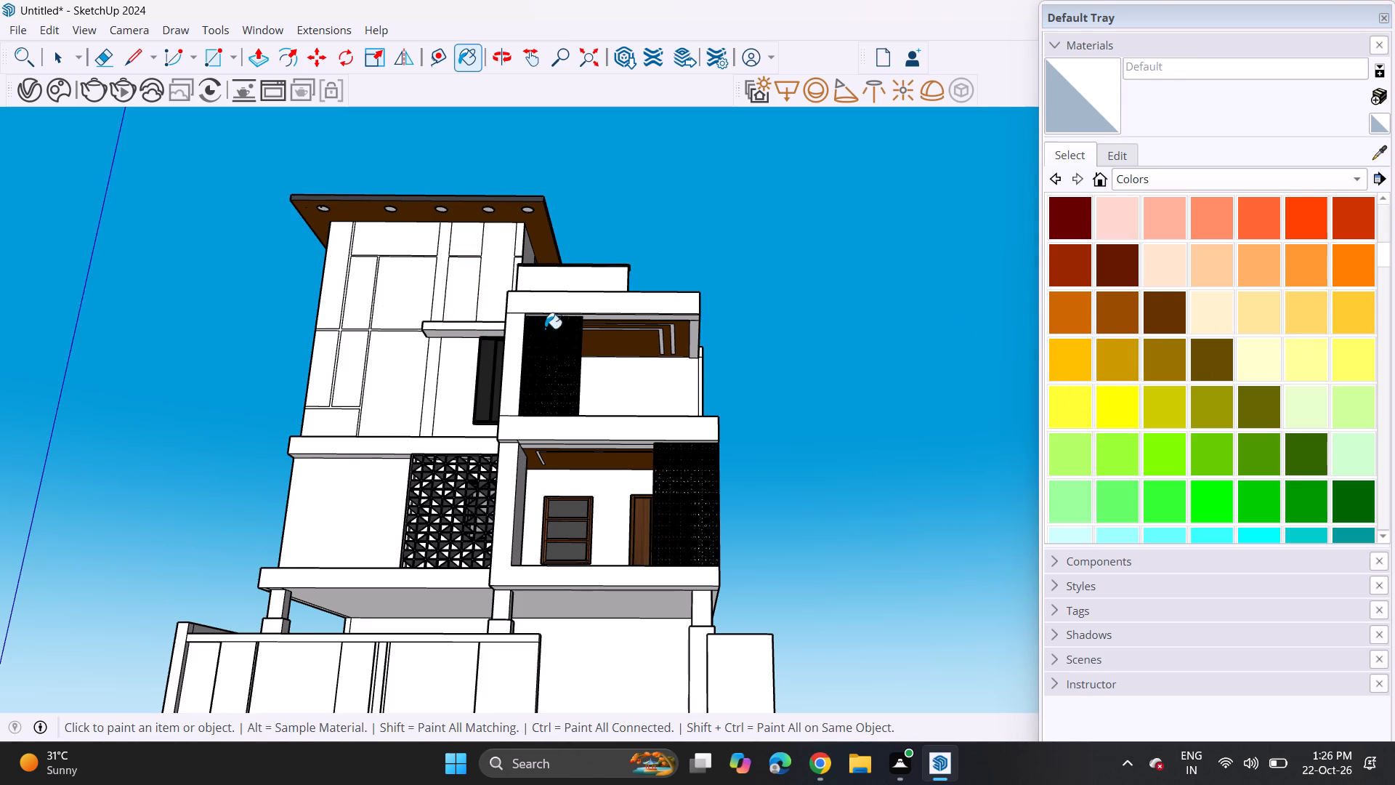
Look through the Colors swatches again for an alternative shade for the facade.
{"action": "scroll", "coordinate": [1251, 353], "scroll_direction": "up", "scroll_amount": 6}
{"action": "scroll", "coordinate": [1243, 363], "scroll_direction": "down", "scroll_amount": 15}
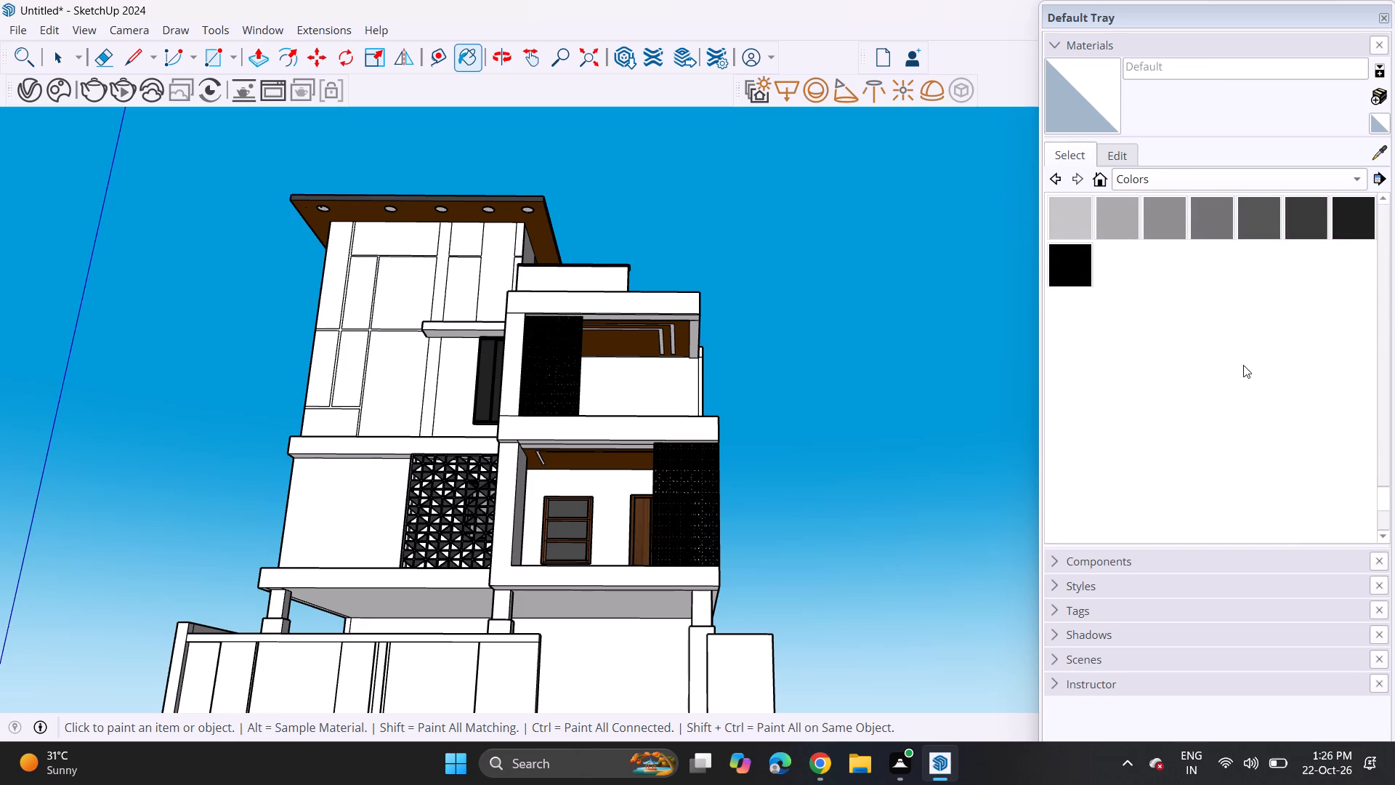
{"action": "scroll", "coordinate": [1243, 365], "scroll_direction": "up", "scroll_amount": 4}
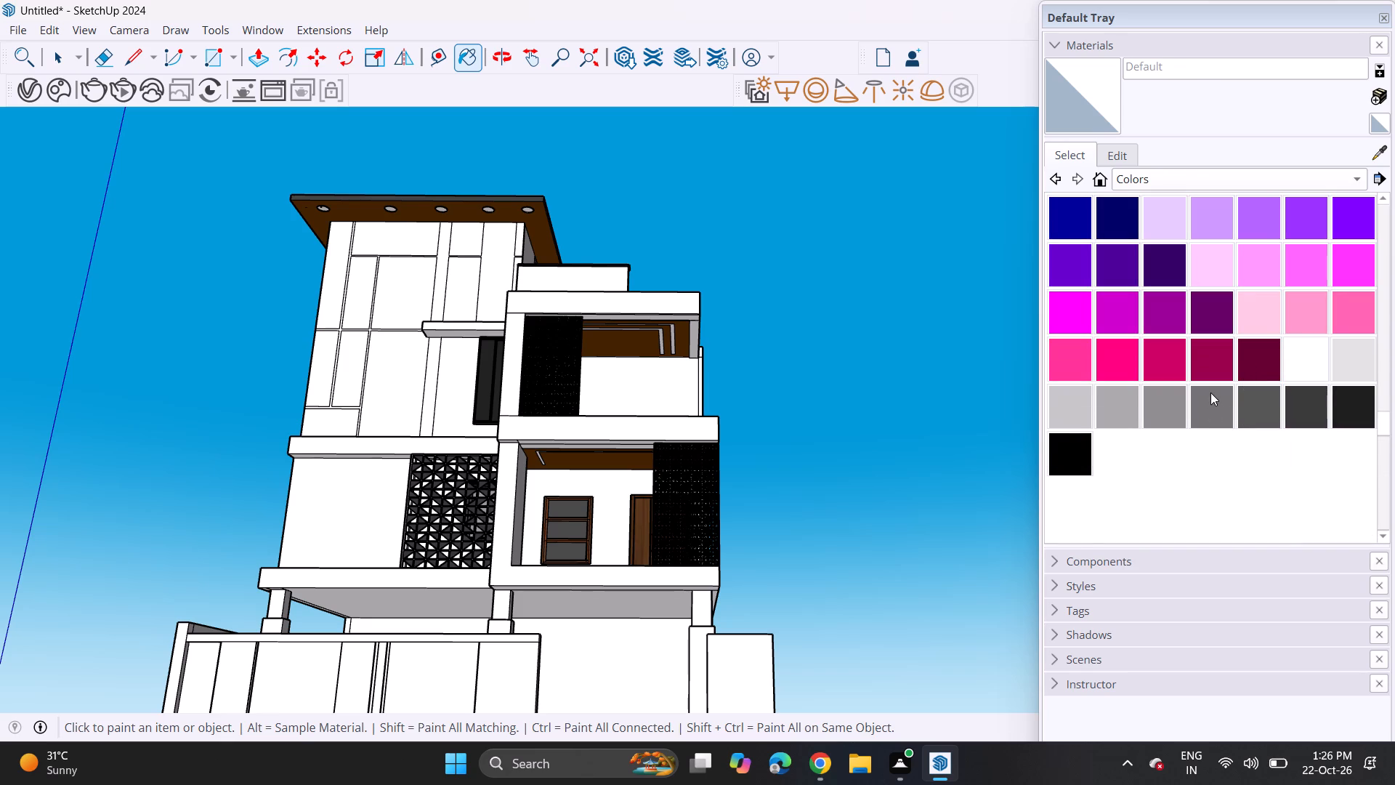
{"action": "scroll", "coordinate": [1210, 391], "scroll_direction": "up", "scroll_amount": 3}
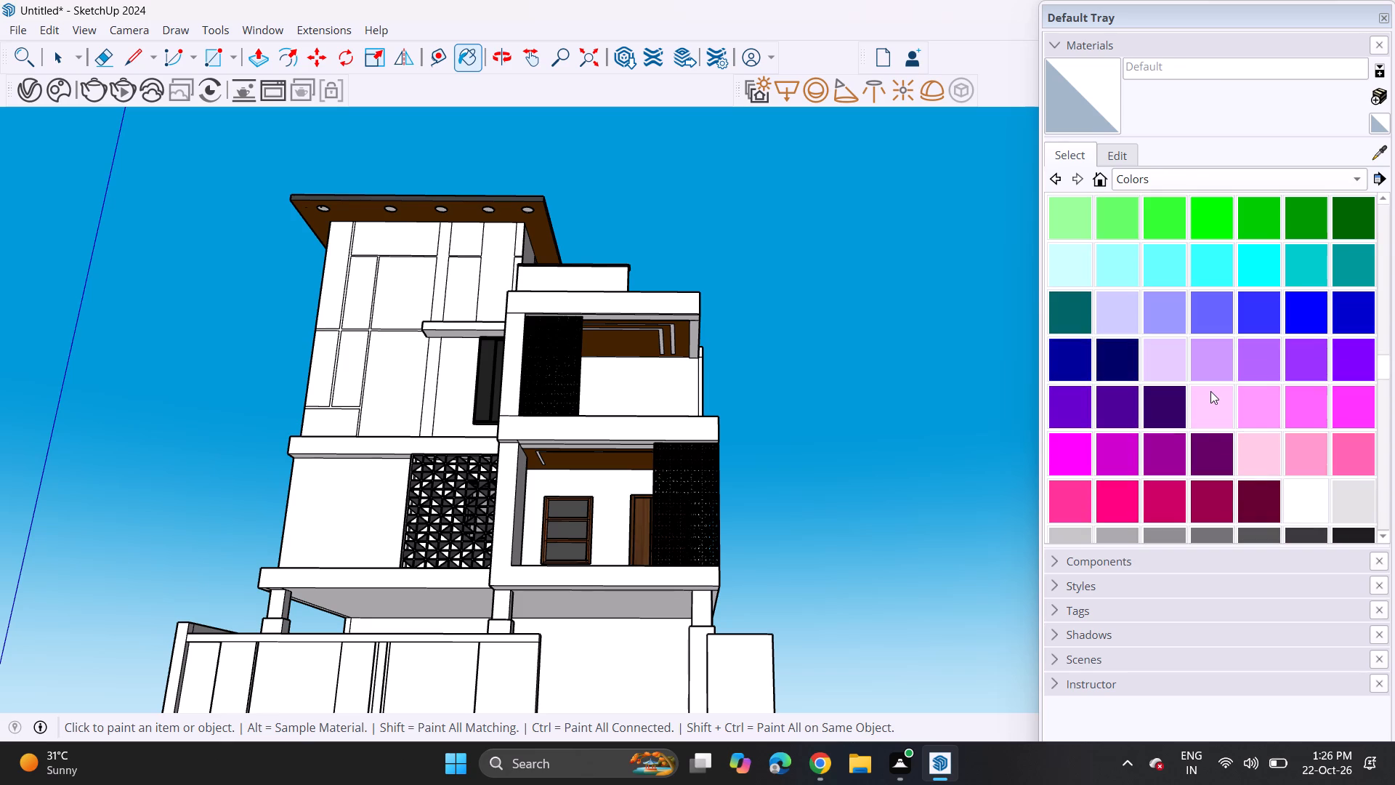
{"action": "scroll", "coordinate": [1207, 392], "scroll_direction": "down", "scroll_amount": 6}
{"action": "scroll", "coordinate": [1207, 392], "scroll_direction": "up", "scroll_amount": 12}
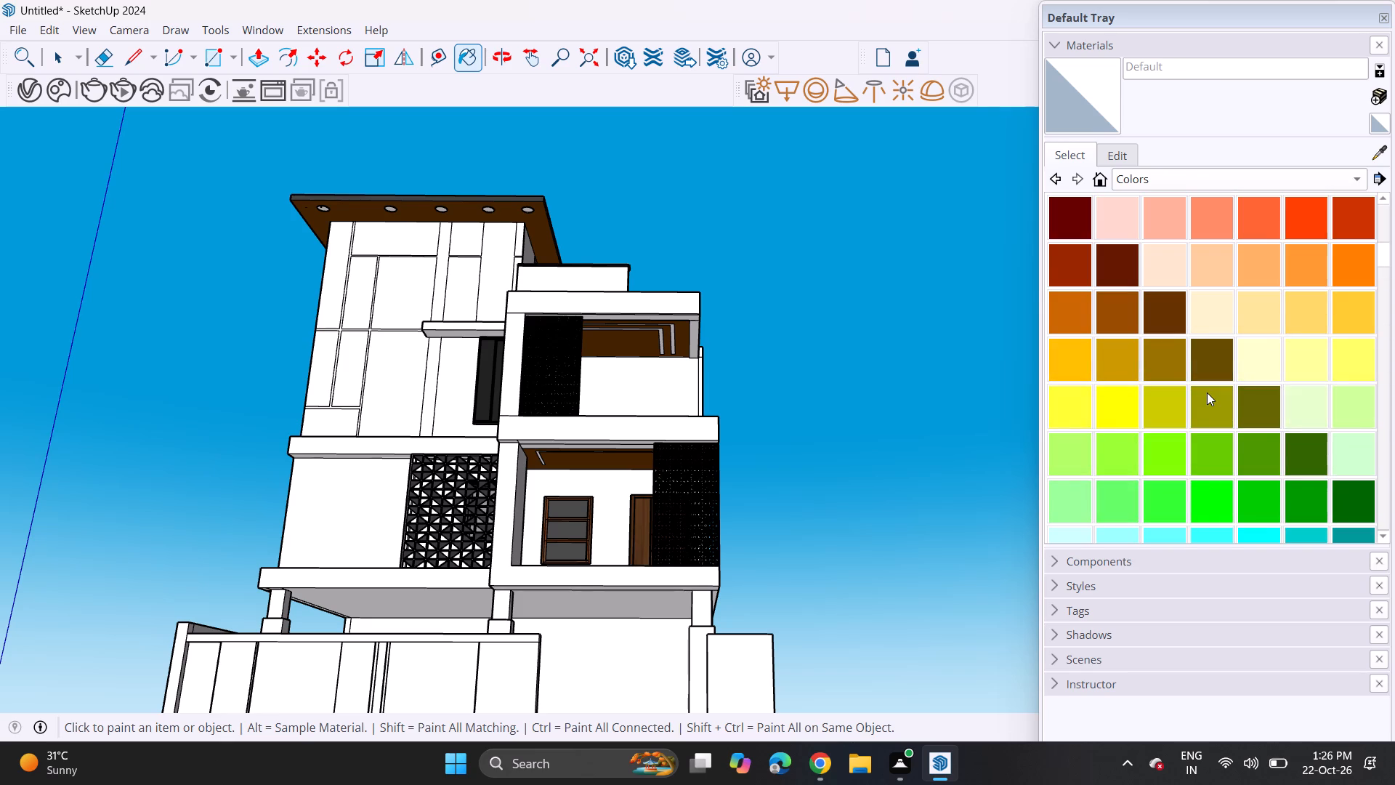
{"action": "scroll", "coordinate": [1207, 392], "scroll_direction": "down", "scroll_amount": 3}
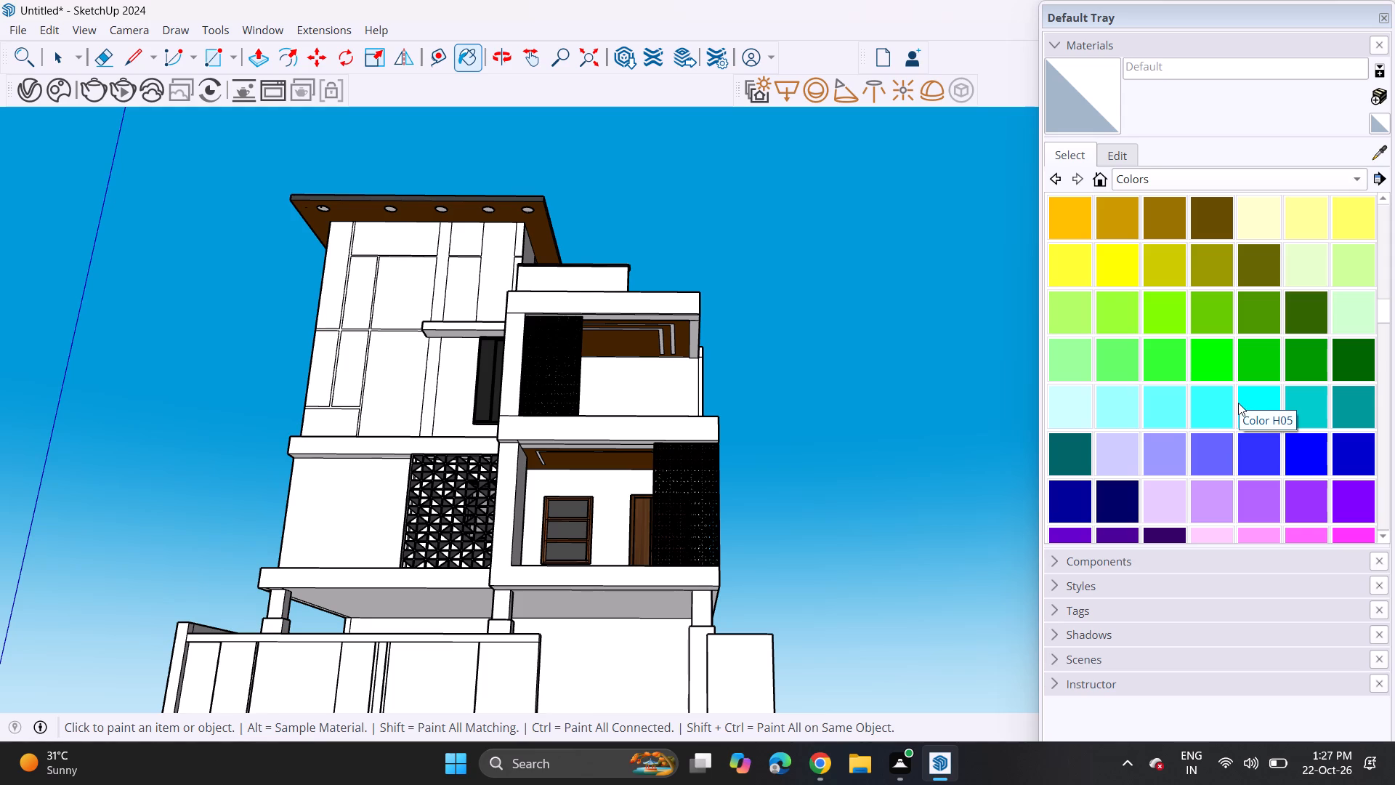
Sample the dark brown Color C08 from the top roof's soffit as the active paint.
{"action": "left_click", "coordinate": [1374, 154]}
{"action": "left_click", "coordinate": [502, 209]}
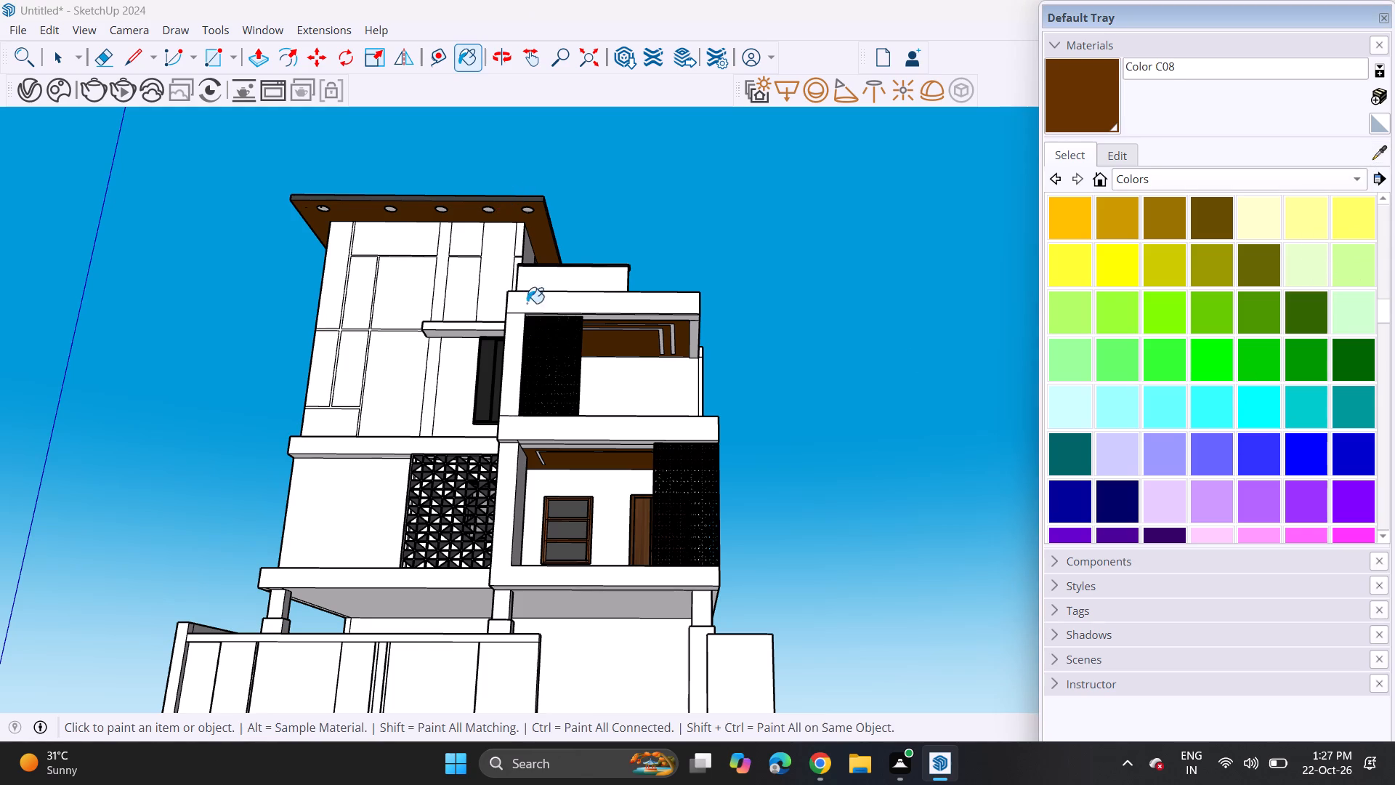
Draw a long narrow rectangle for a light strip along the front of the ground-floor soffit, from the gate side to the far column.
{"action": "scroll", "coordinate": [527, 356], "scroll_direction": "down", "scroll_amount": 5}
{"action": "middle_click_drag", "start_coordinate": [563, 447], "coordinate": [591, 319], "text": "shift"}
{"action": "scroll", "coordinate": [568, 427], "scroll_direction": "up", "scroll_amount": 1, "text": "shift"}
{"action": "scroll", "coordinate": [567, 427], "scroll_direction": "up", "scroll_amount": 4}
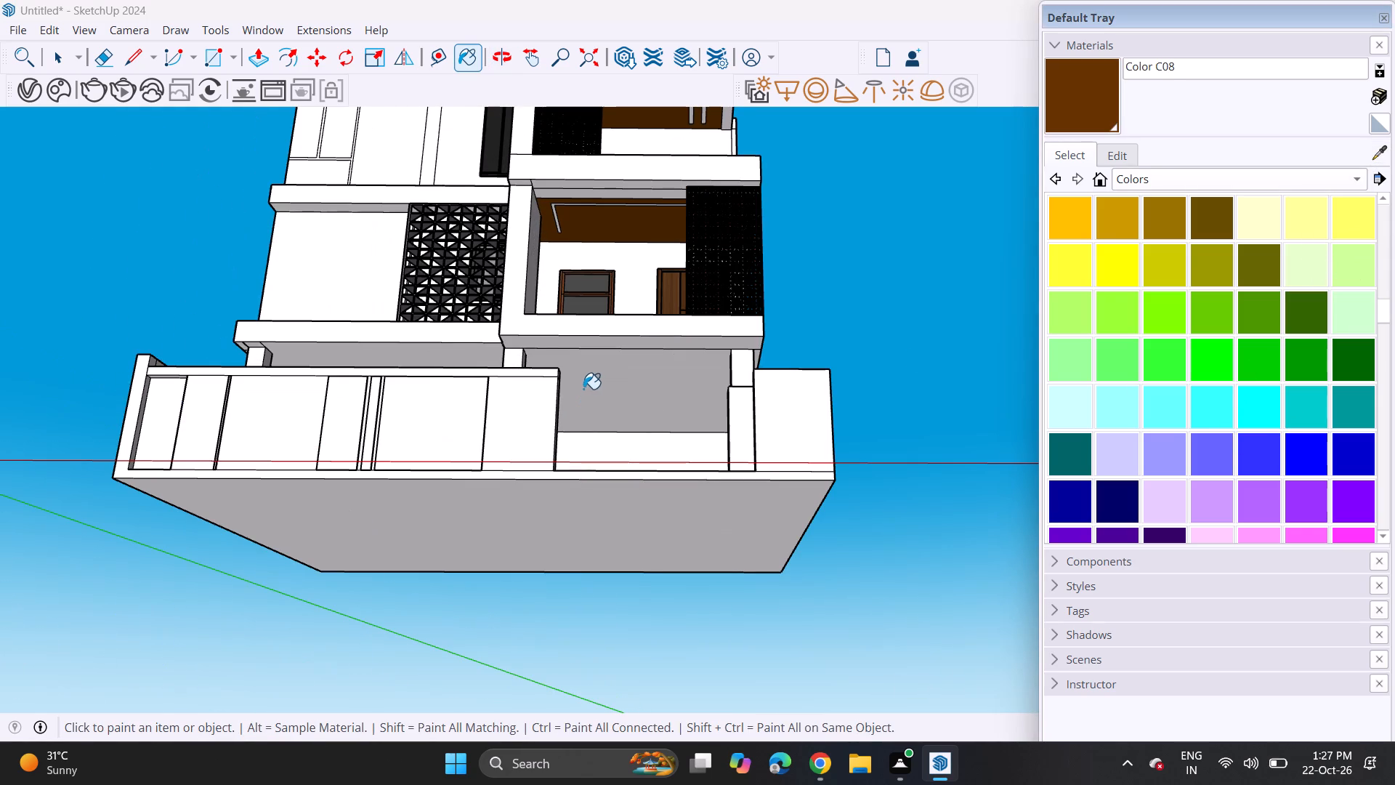
{"action": "middle_click_drag", "start_coordinate": [553, 364], "coordinate": [597, 414]}
{"action": "scroll", "coordinate": [597, 414], "scroll_direction": "up", "scroll_amount": 1}
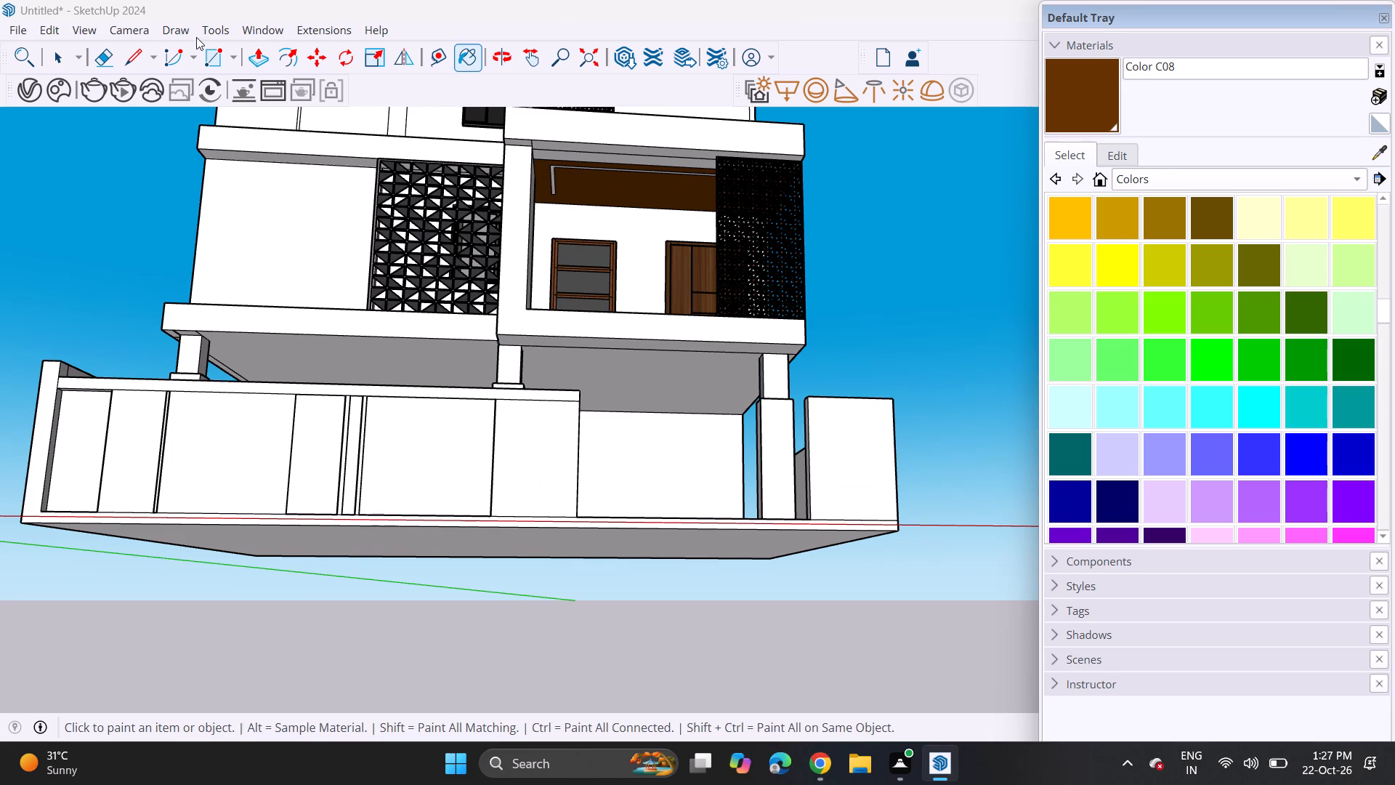
{"action": "left_click", "coordinate": [213, 58]}
{"action": "scroll", "coordinate": [454, 348], "scroll_direction": "up", "scroll_amount": 1}
{"action": "middle_click_drag", "start_coordinate": [370, 347], "coordinate": [291, 336]}
{"action": "scroll", "coordinate": [361, 345], "scroll_direction": "up", "scroll_amount": 1}
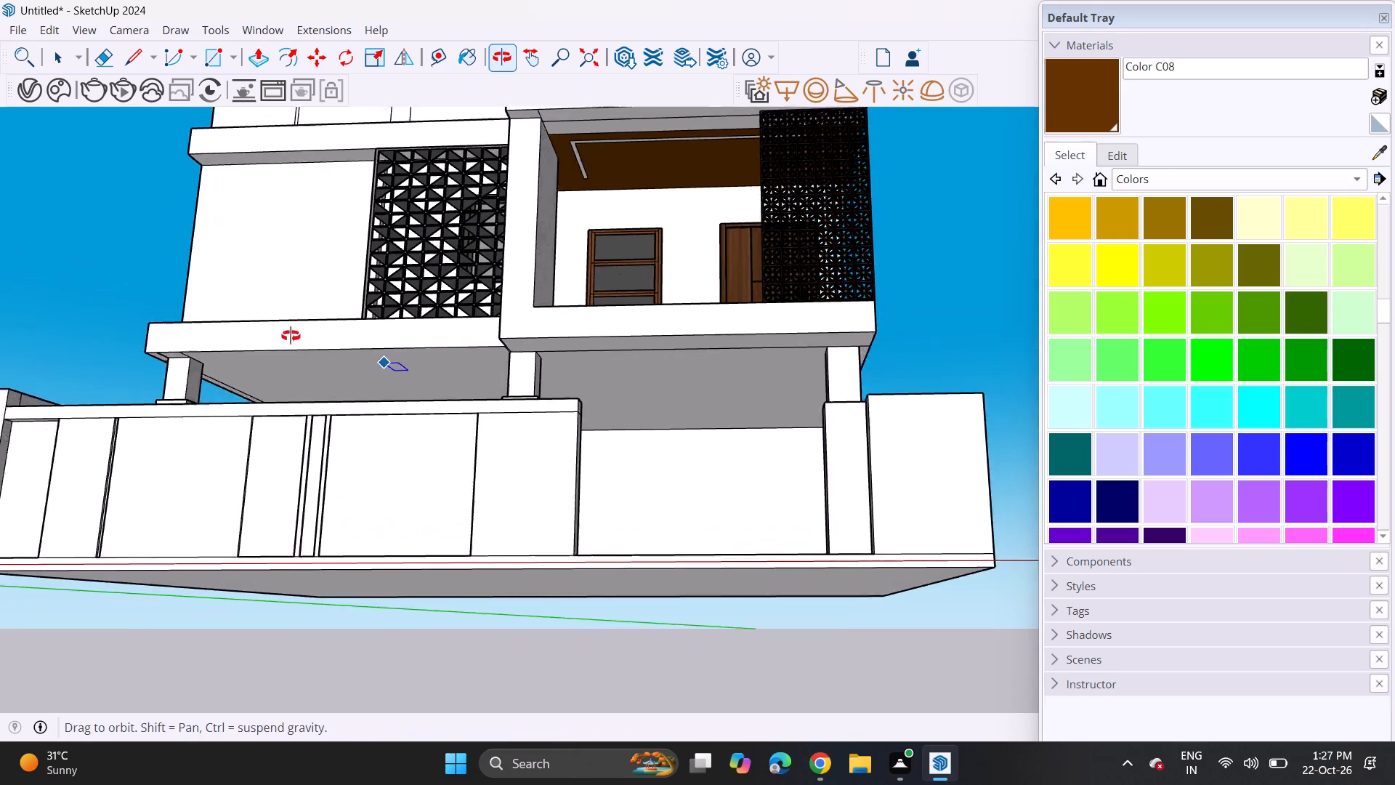
{"action": "middle_click_drag", "start_coordinate": [291, 336], "coordinate": [226, 363]}
{"action": "scroll", "coordinate": [418, 411], "scroll_direction": "up", "scroll_amount": 5}
{"action": "scroll", "coordinate": [339, 361], "scroll_direction": "up", "scroll_amount": 5}
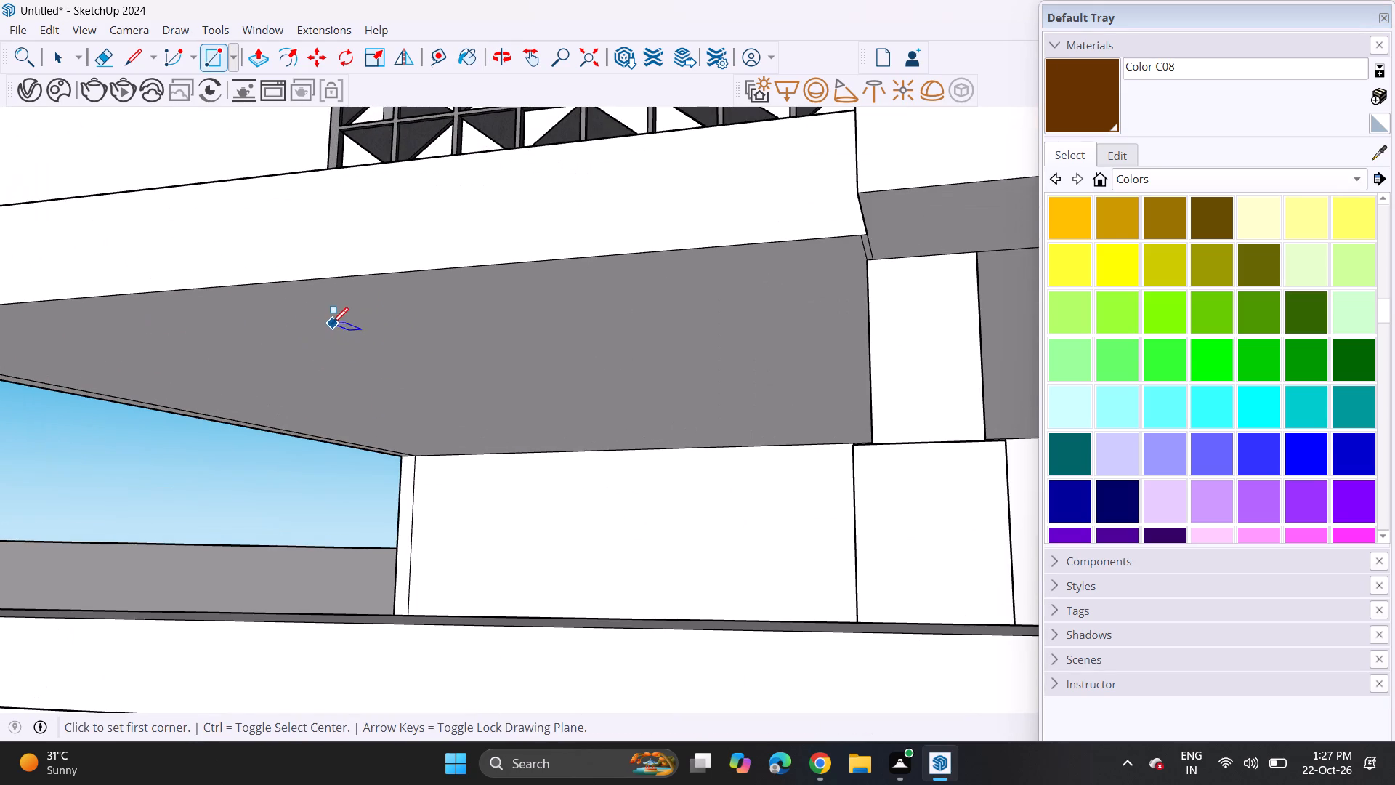
{"action": "left_click", "coordinate": [346, 338]}
{"action": "scroll", "coordinate": [437, 350], "scroll_direction": "down", "scroll_amount": 5}
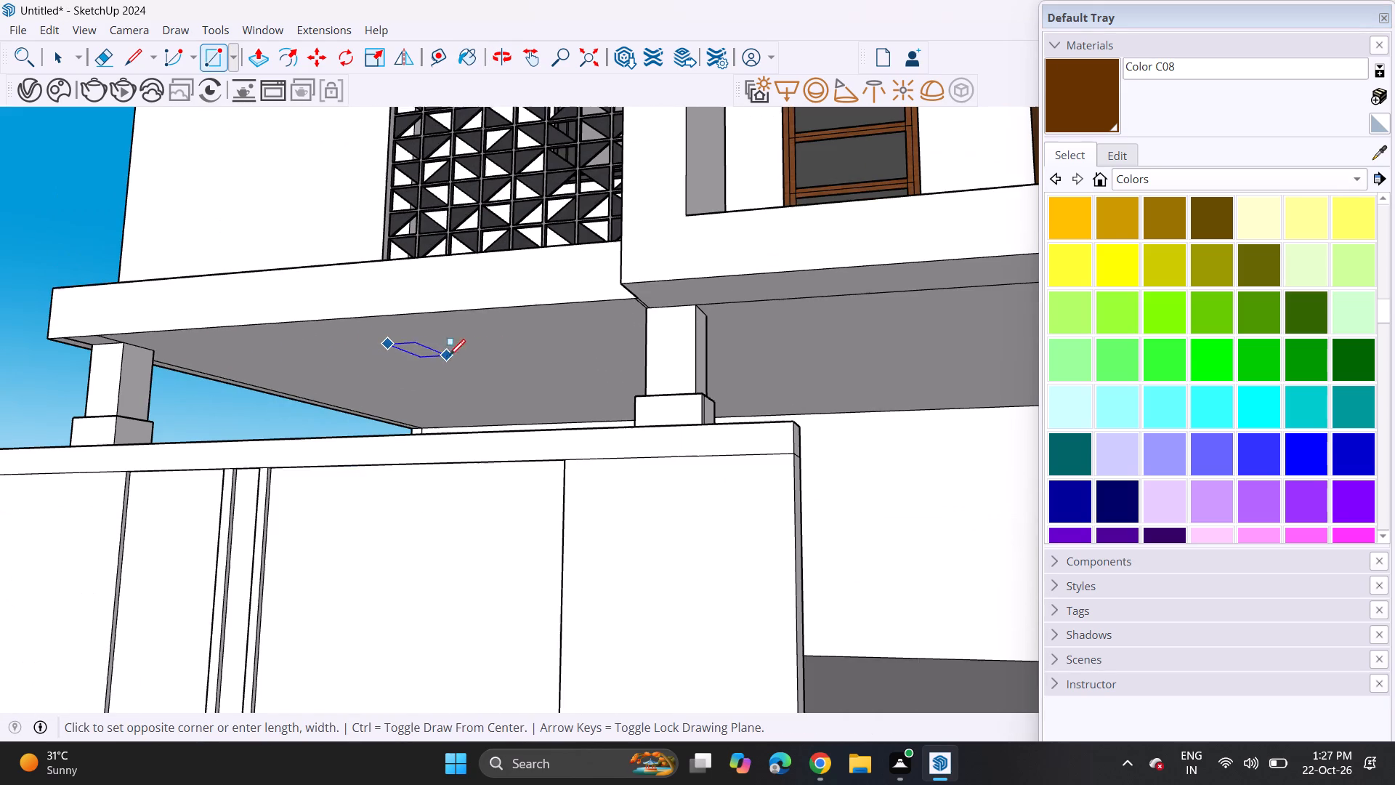
{"action": "scroll", "coordinate": [449, 355], "scroll_direction": "down", "scroll_amount": 1}
{"action": "scroll", "coordinate": [894, 340], "scroll_direction": "up", "scroll_amount": 1}
{"action": "middle_click_drag", "start_coordinate": [884, 340], "coordinate": [736, 339], "text": "shift"}
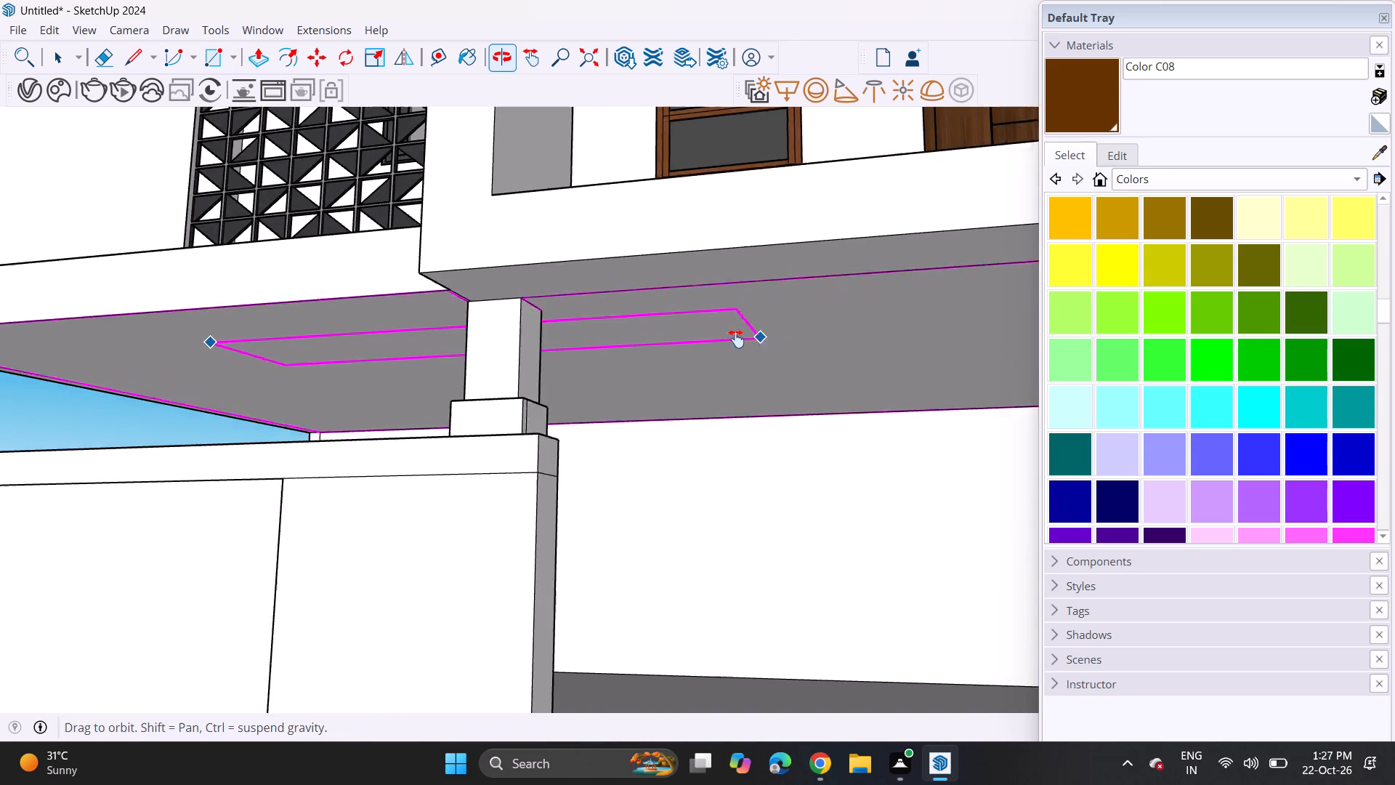
{"action": "middle_click_drag", "start_coordinate": [736, 339], "coordinate": [775, 305], "text": "shift"}
{"action": "scroll", "coordinate": [820, 318], "scroll_direction": "down", "scroll_amount": 6}
{"action": "middle_click_drag", "start_coordinate": [862, 325], "coordinate": [661, 359], "text": "shift"}
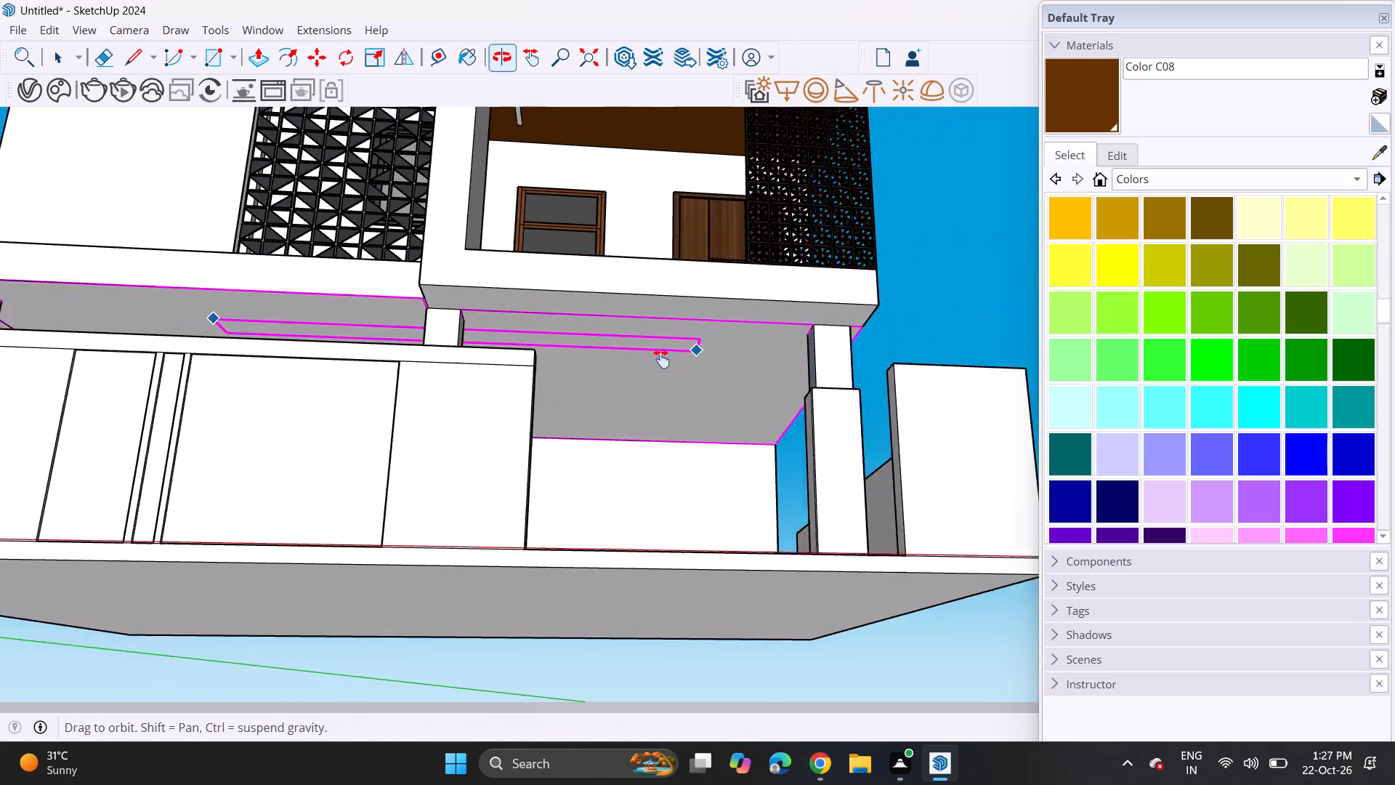
{"action": "middle_click_drag", "start_coordinate": [661, 359], "coordinate": [575, 409], "text": "shift"}
{"action": "scroll", "coordinate": [652, 403], "scroll_direction": "up", "scroll_amount": 4}
{"action": "middle_click_drag", "start_coordinate": [661, 370], "coordinate": [666, 360]}
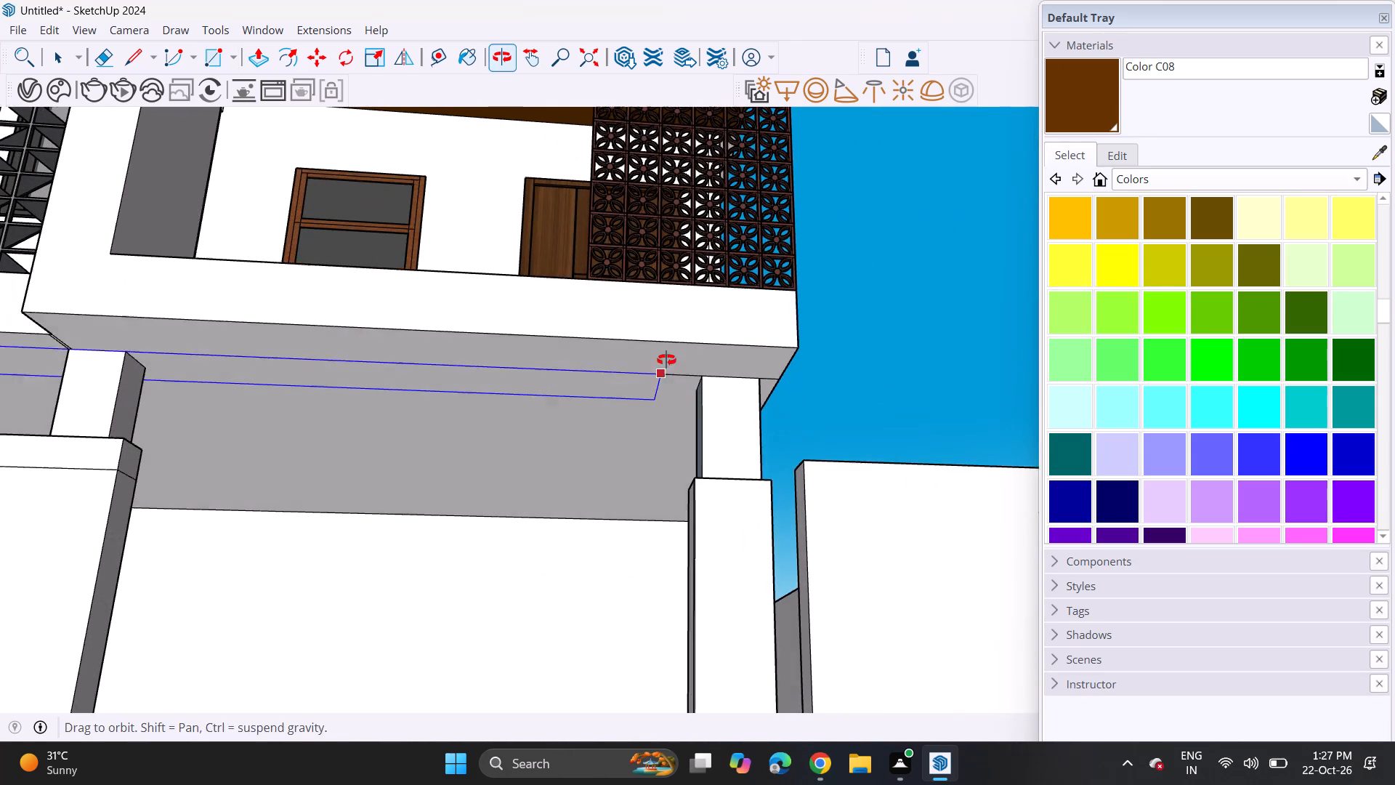
{"action": "middle_click_drag", "start_coordinate": [666, 360], "coordinate": [701, 351]}
{"action": "scroll", "coordinate": [679, 418], "scroll_direction": "up", "scroll_amount": 5}
{"action": "middle_click_drag", "start_coordinate": [700, 386], "coordinate": [738, 361]}
{"action": "scroll", "coordinate": [738, 361], "scroll_direction": "up", "scroll_amount": 1}
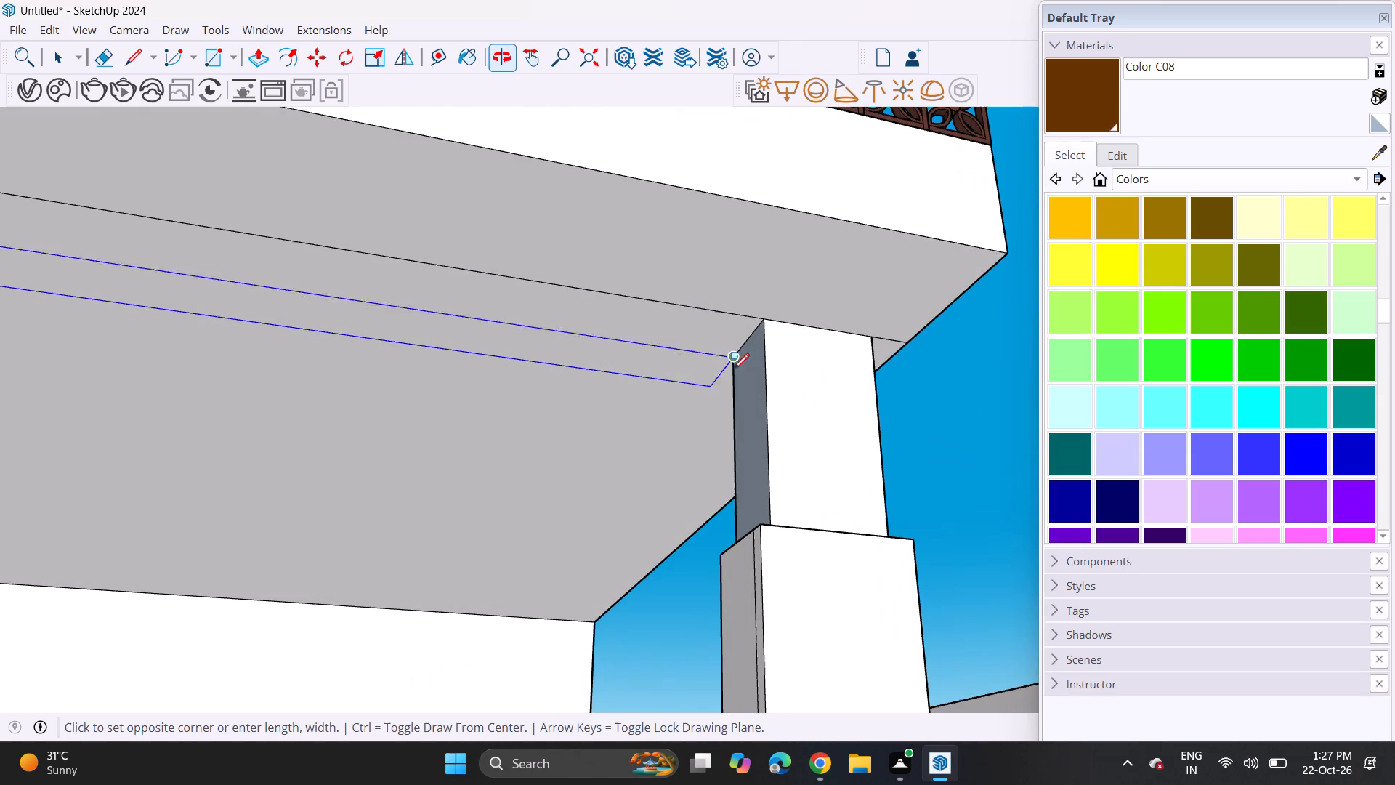
{"action": "left_click", "coordinate": [708, 411]}
Add a narrow rectangle running back from the strip's column end and erase the overlapping corner lines to form an L-shaped strip.
{"action": "left_click", "coordinate": [718, 392]}
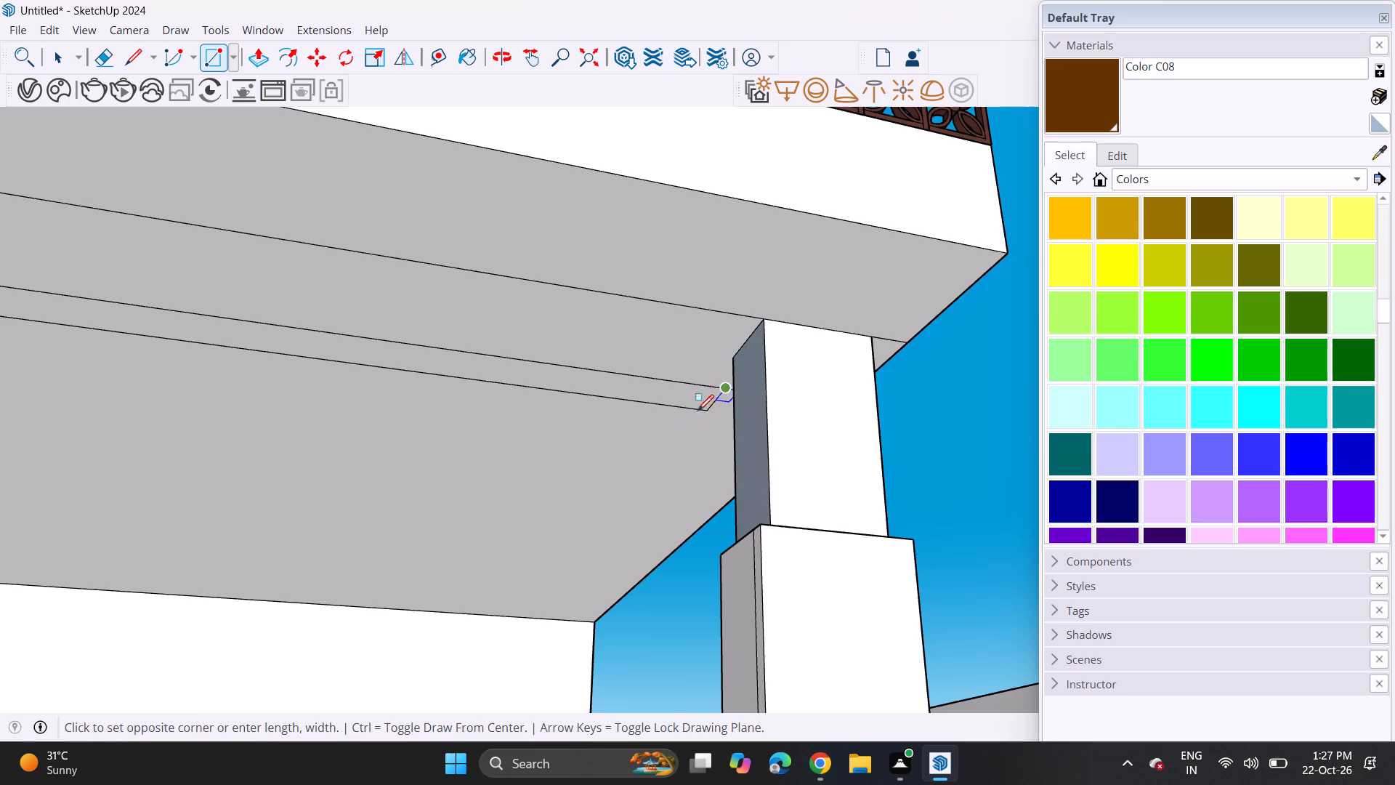
{"action": "left_click", "coordinate": [533, 588]}
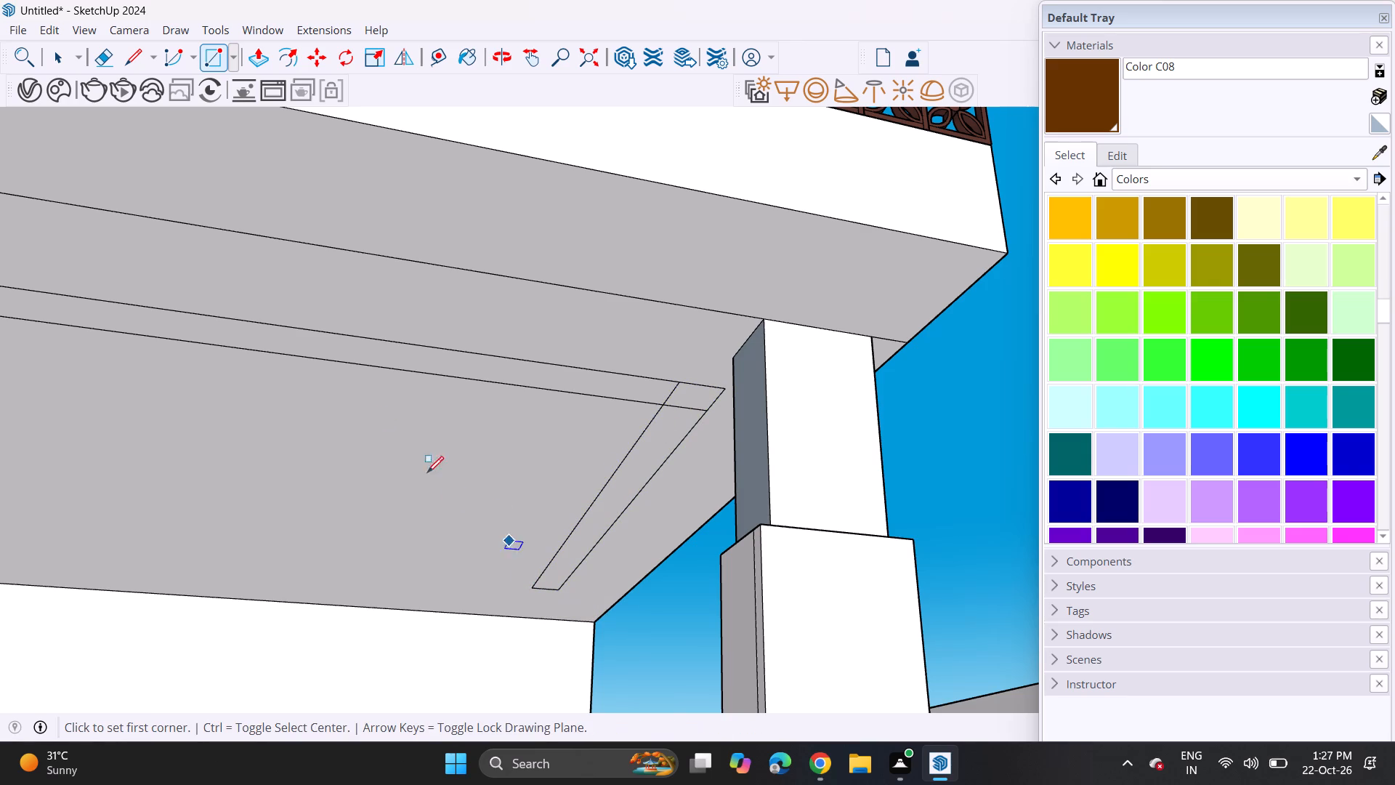
{"action": "left_click", "coordinate": [100, 43]}
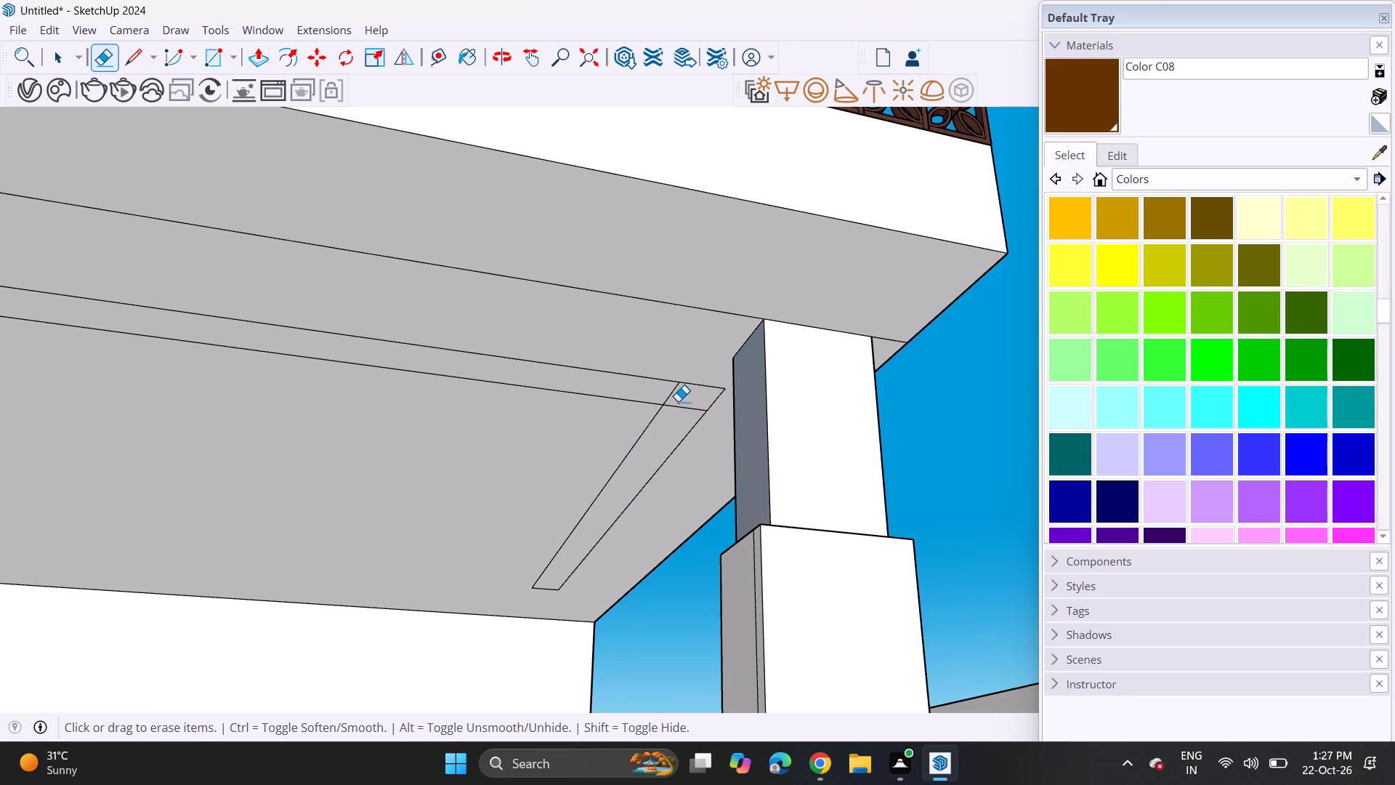
{"action": "left_click", "coordinate": [679, 407]}
{"action": "left_click", "coordinate": [672, 399]}
{"action": "left_click", "coordinate": [668, 395]}
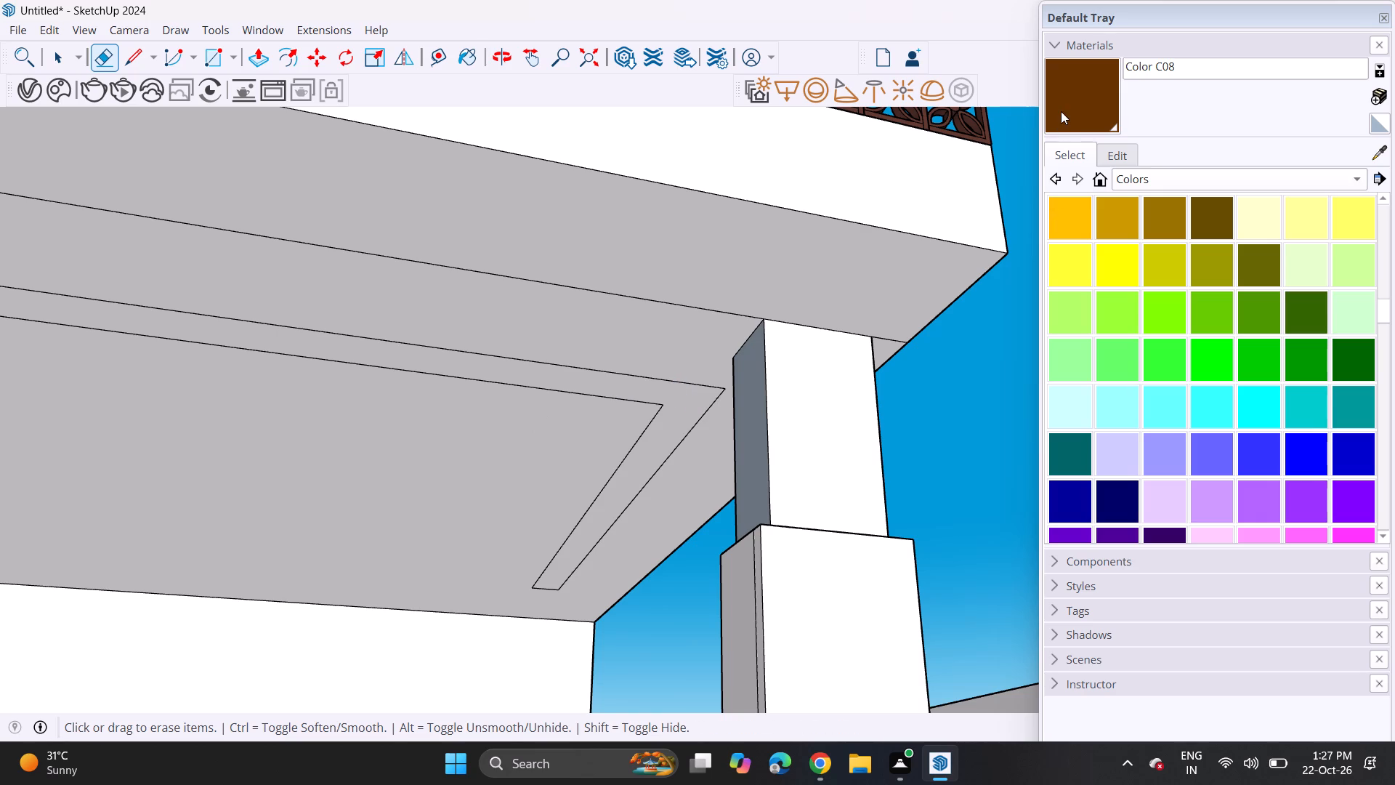
Paint the ground-floor soffit around the L-shaped strip with the dark brown Color C08.
{"action": "left_click", "coordinate": [1061, 111]}
{"action": "left_click", "coordinate": [664, 355]}
Review the front elevation and look through the Stone and Patterns material collections for a facade cladding.
{"action": "scroll", "coordinate": [666, 358], "scroll_direction": "down", "scroll_amount": 7}
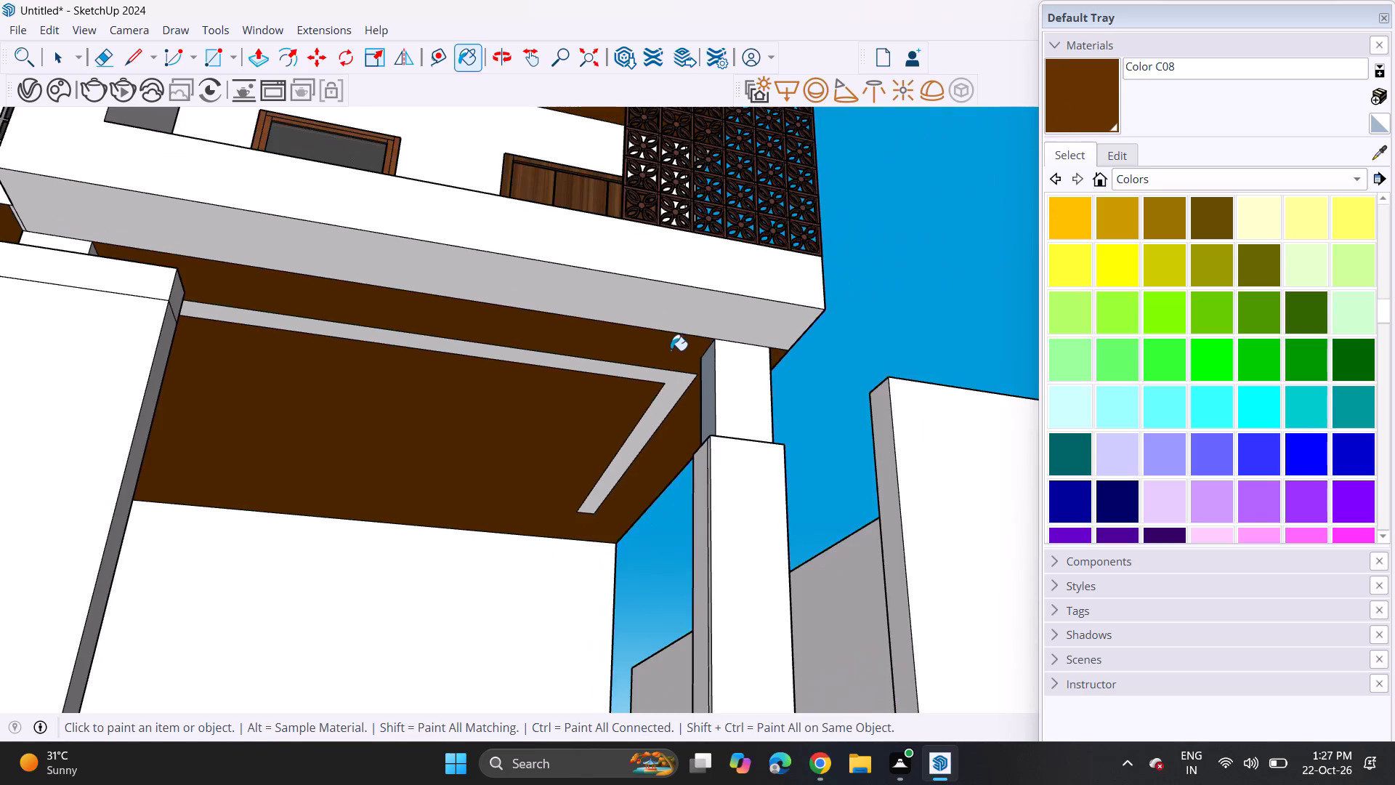
{"action": "middle_click_drag", "start_coordinate": [660, 351], "coordinate": [497, 438]}
{"action": "scroll", "coordinate": [490, 447], "scroll_direction": "up", "scroll_amount": 1}
{"action": "scroll", "coordinate": [479, 454], "scroll_direction": "down", "scroll_amount": 7}
{"action": "middle_click_drag", "start_coordinate": [447, 444], "coordinate": [760, 487]}
{"action": "middle_click_drag", "start_coordinate": [772, 455], "coordinate": [779, 440]}
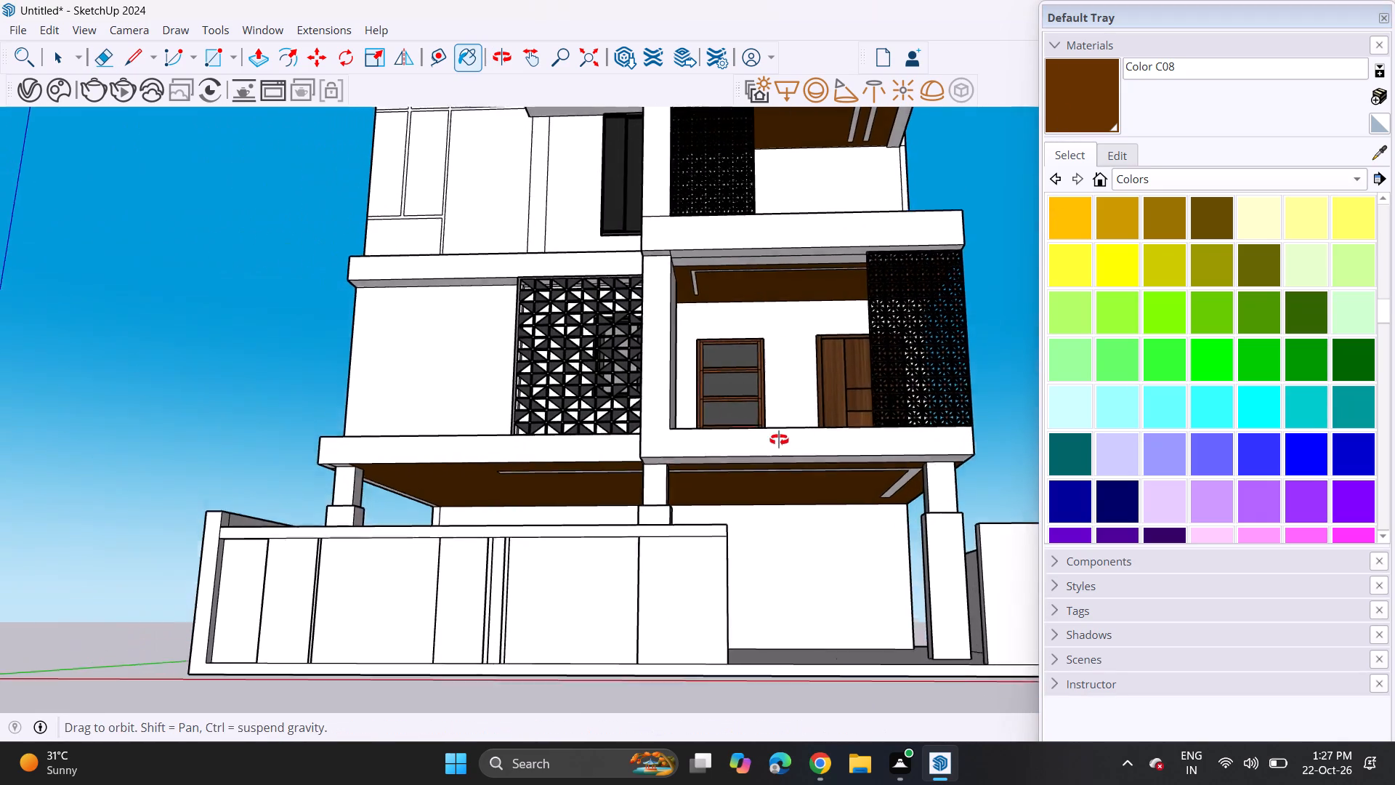
{"action": "middle_click_drag", "start_coordinate": [779, 440], "coordinate": [783, 434]}
{"action": "scroll", "coordinate": [785, 432], "scroll_direction": "up", "scroll_amount": 1}
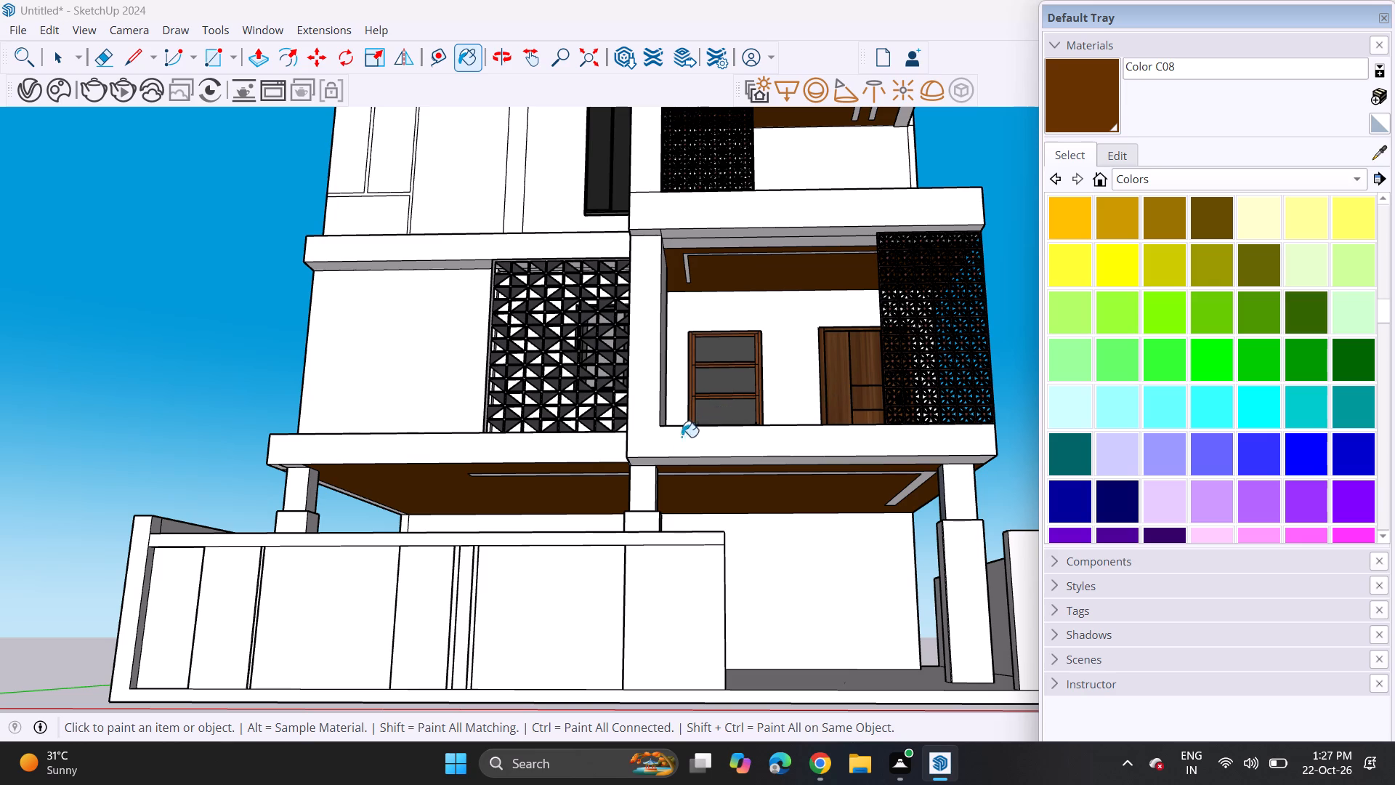
{"action": "middle_click_drag", "start_coordinate": [511, 381], "coordinate": [522, 449]}
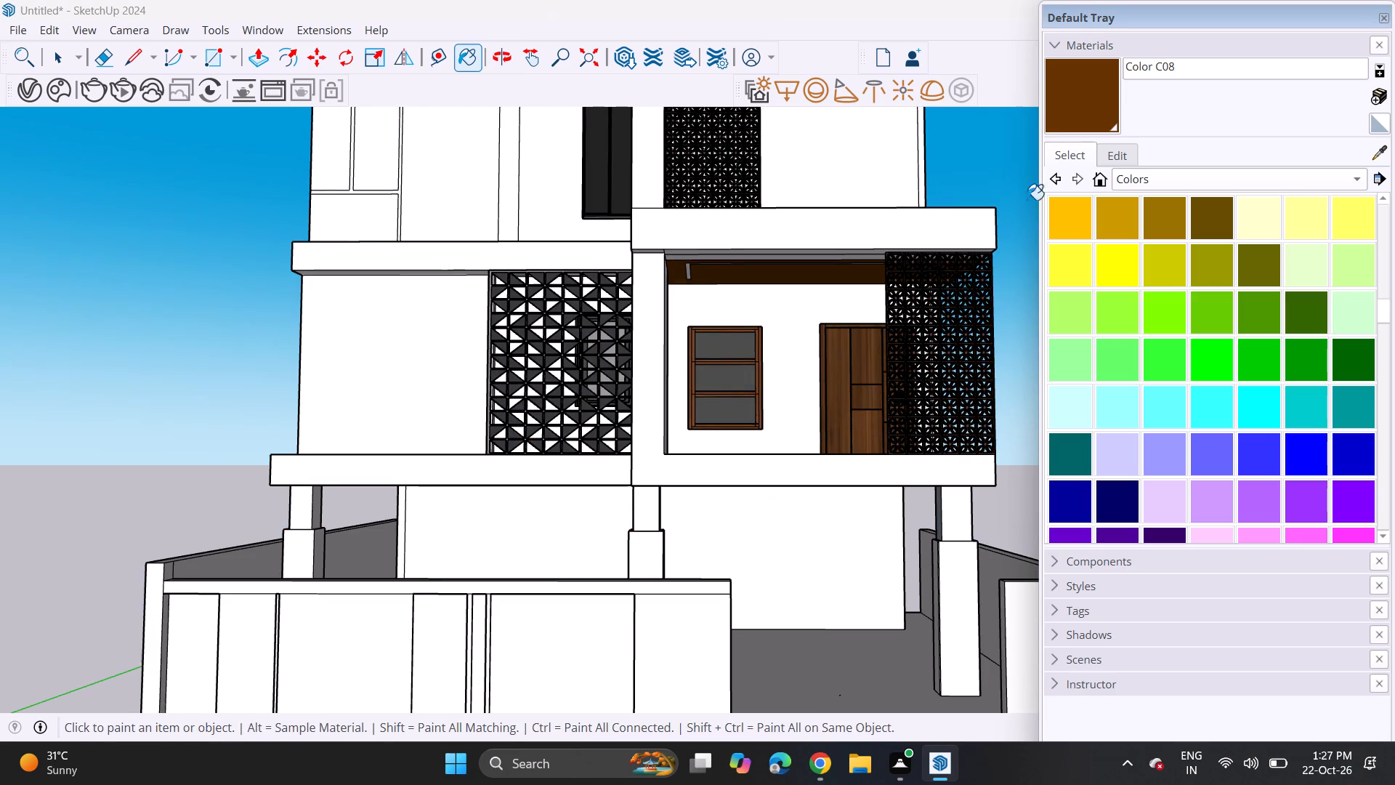
{"action": "left_click", "coordinate": [1124, 177]}
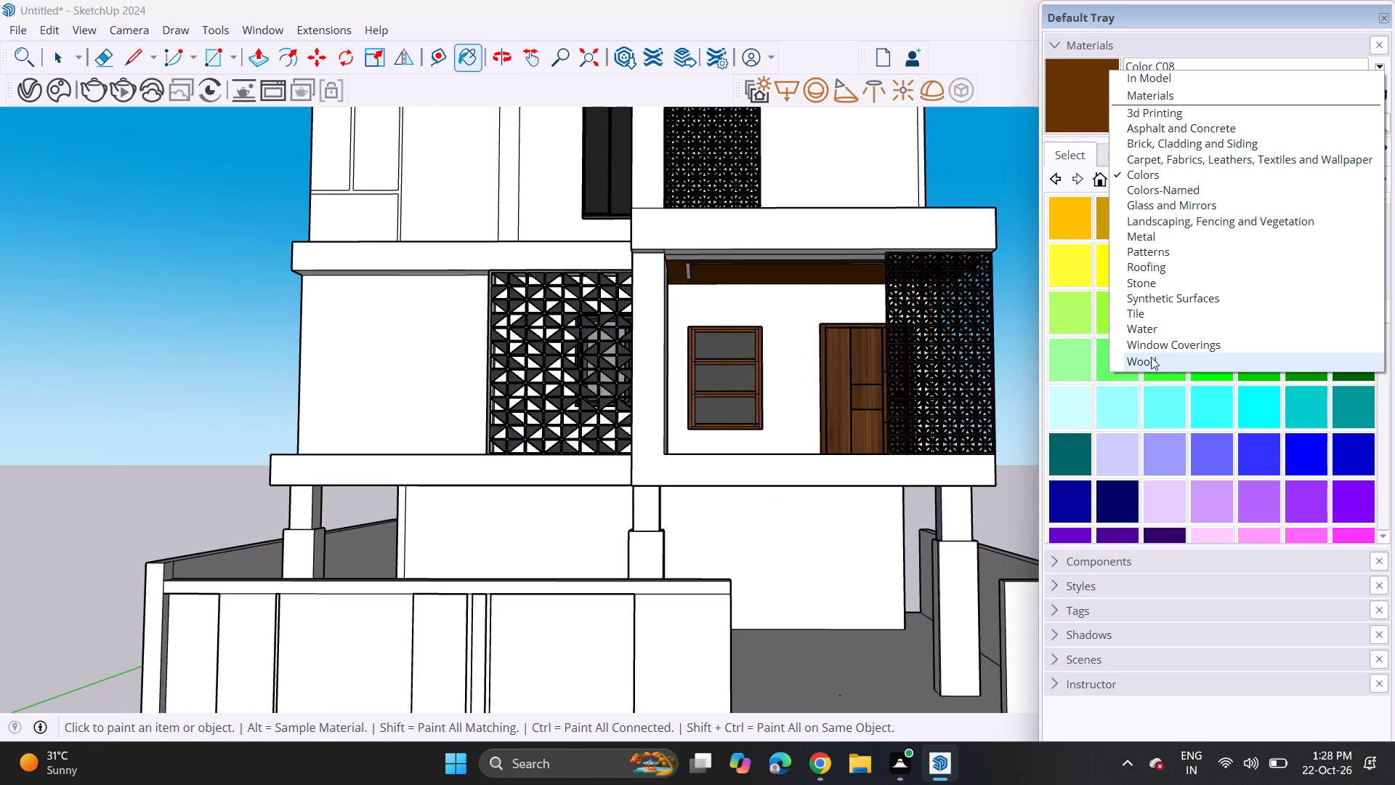
{"action": "left_click", "coordinate": [1155, 287]}
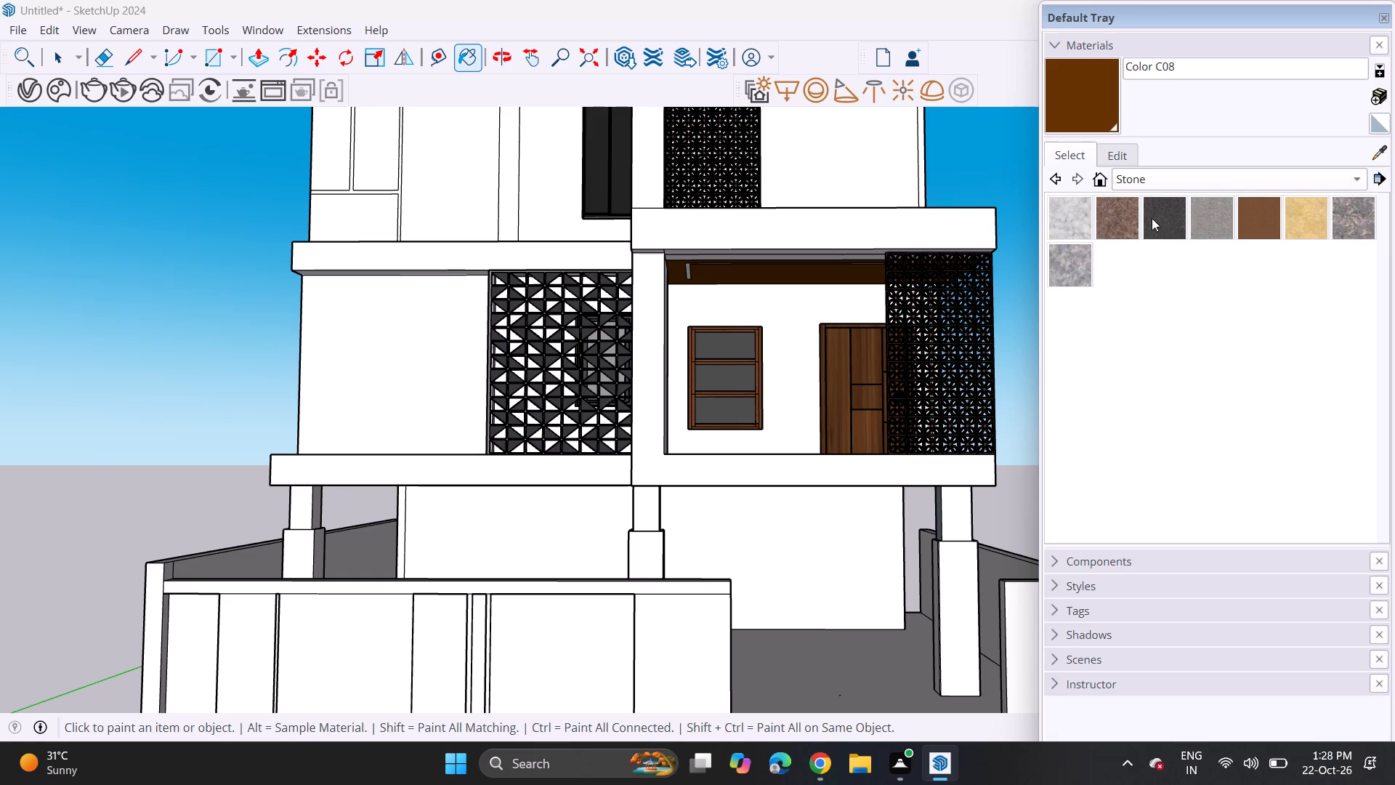
{"action": "left_click", "coordinate": [1159, 183]}
{"action": "left_click", "coordinate": [1147, 180]}
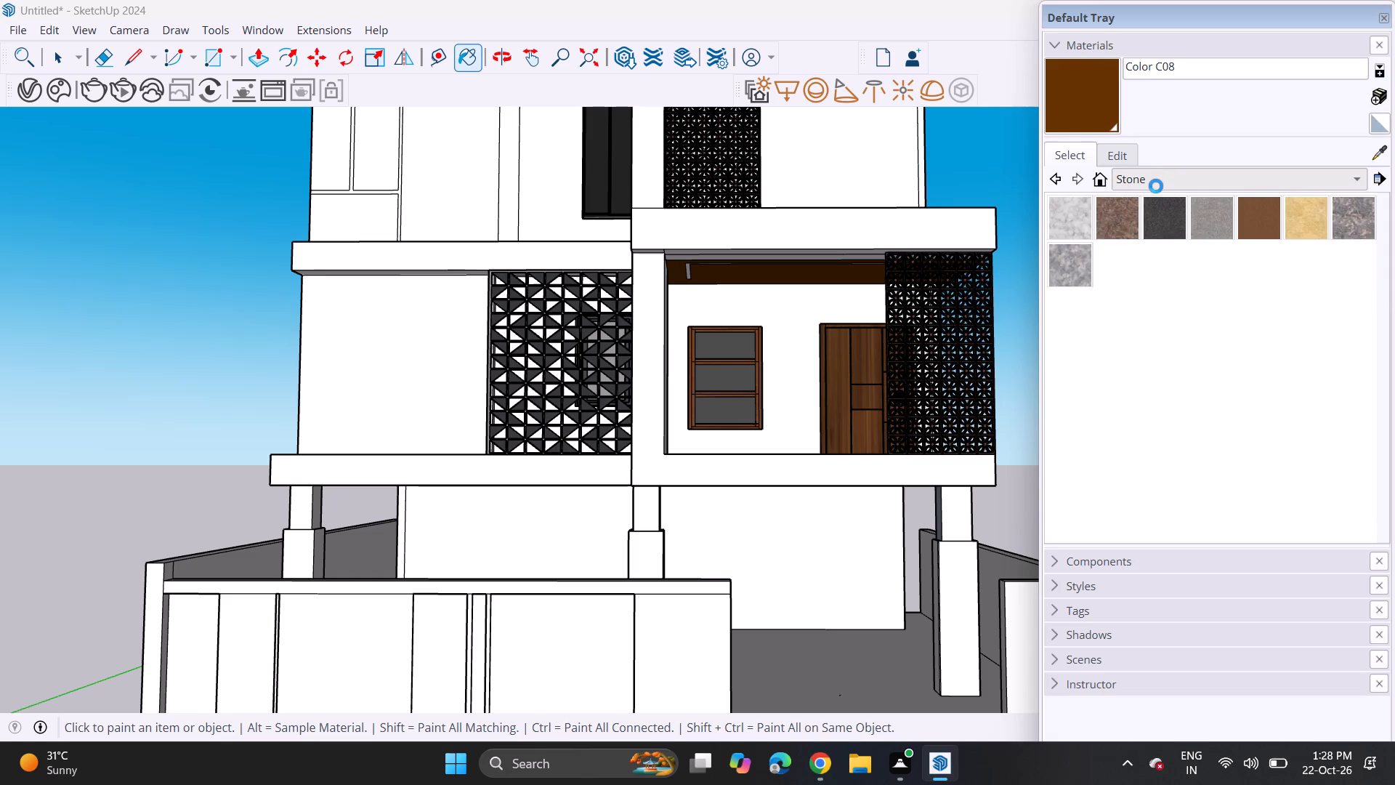
{"action": "left_click", "coordinate": [1155, 182]}
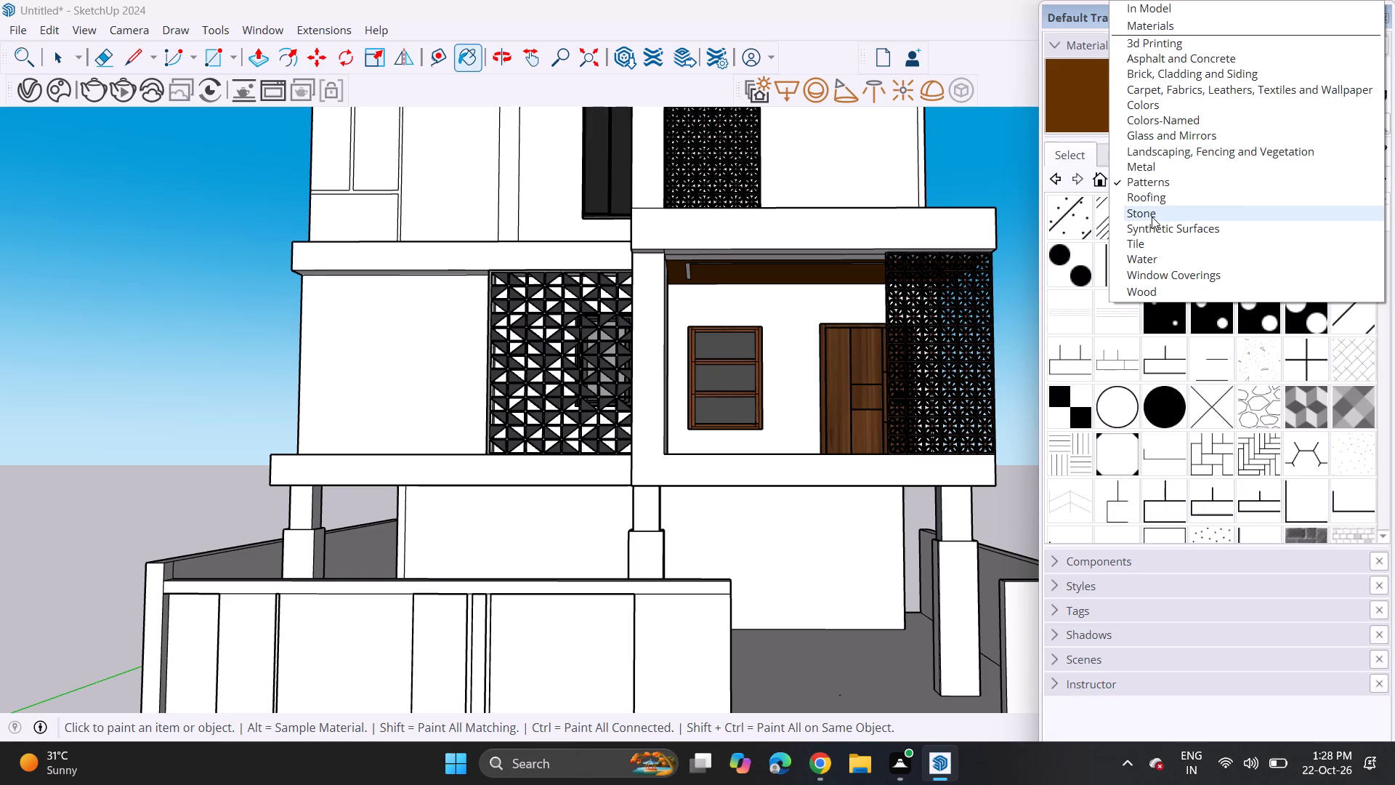
{"action": "left_click", "coordinate": [1152, 217]}
{"action": "left_click", "coordinate": [1168, 183]}
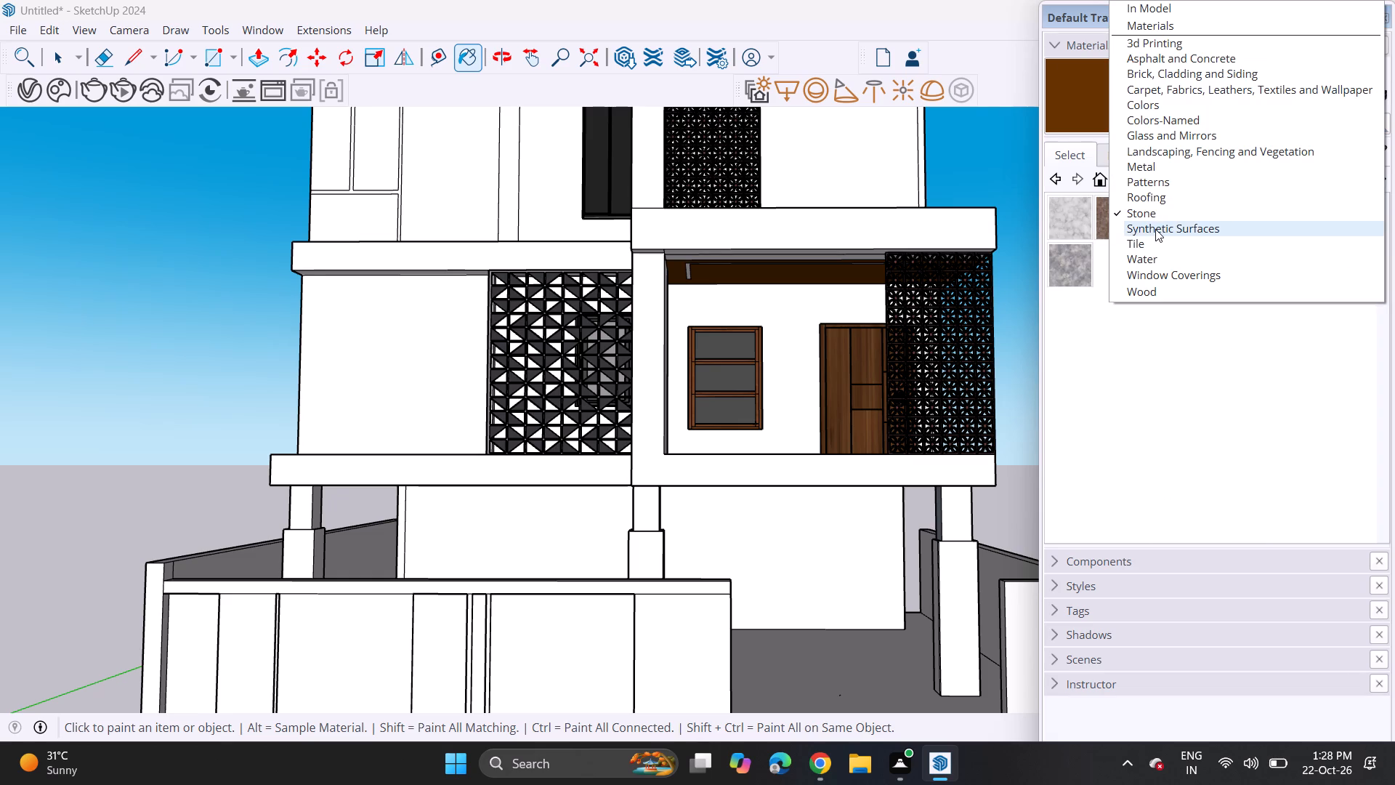
{"action": "left_click", "coordinate": [1151, 212]}
{"action": "left_click", "coordinate": [1160, 180]}
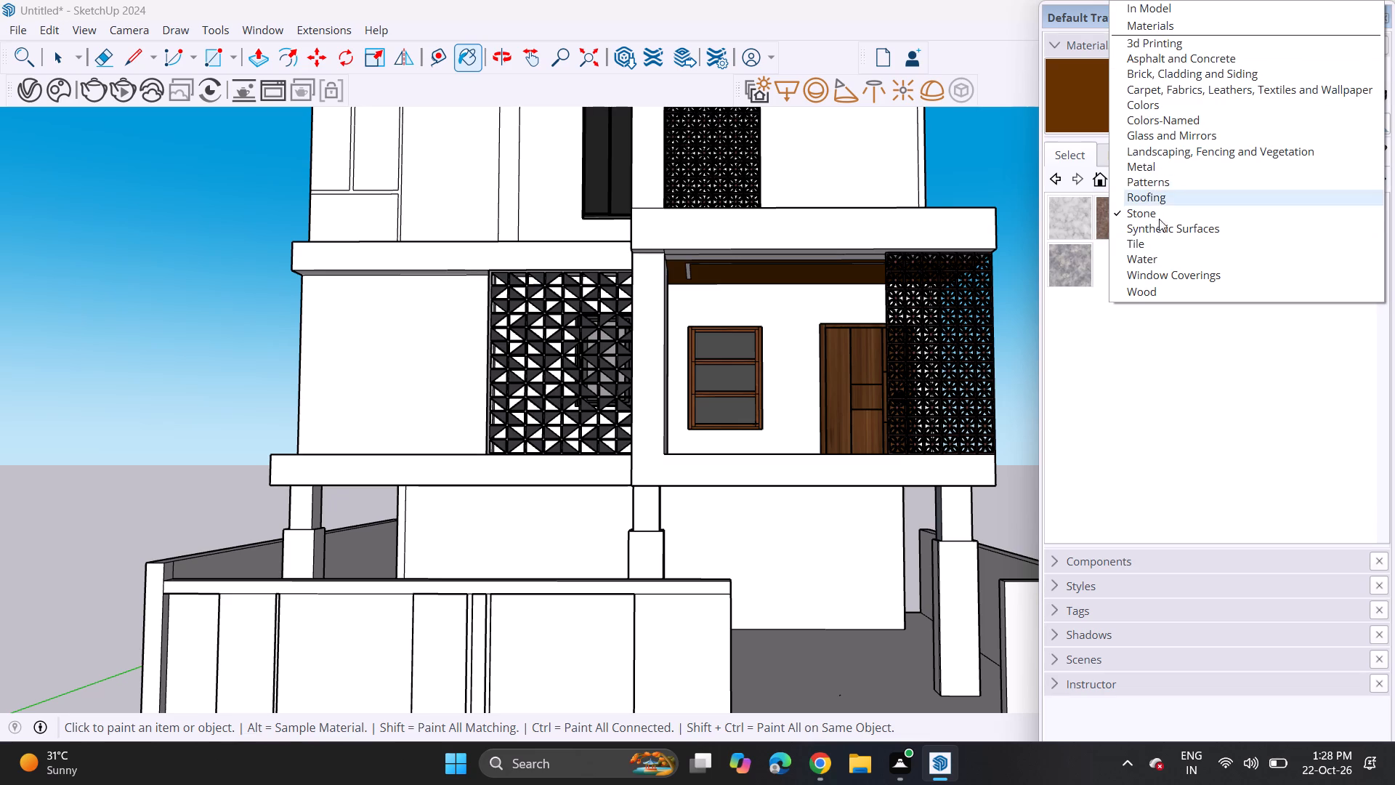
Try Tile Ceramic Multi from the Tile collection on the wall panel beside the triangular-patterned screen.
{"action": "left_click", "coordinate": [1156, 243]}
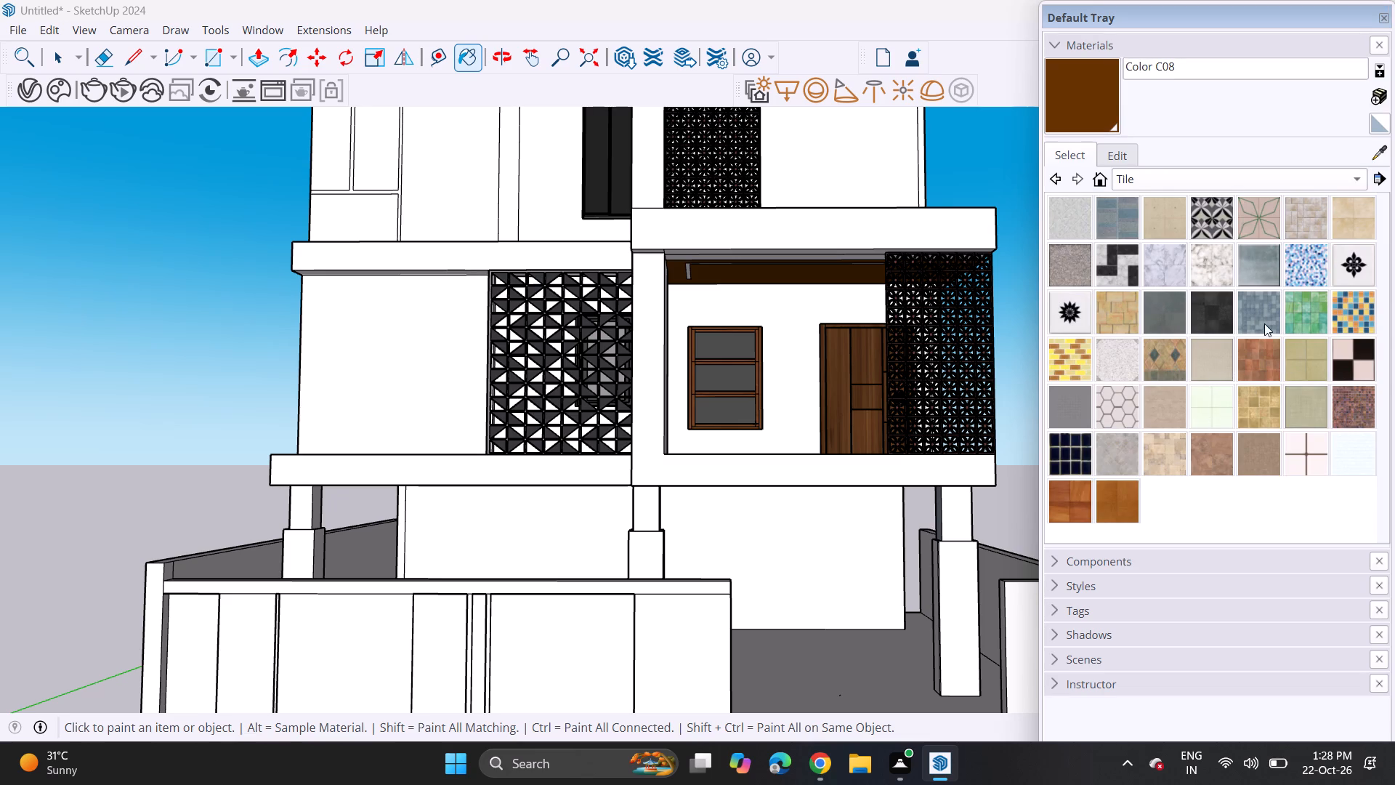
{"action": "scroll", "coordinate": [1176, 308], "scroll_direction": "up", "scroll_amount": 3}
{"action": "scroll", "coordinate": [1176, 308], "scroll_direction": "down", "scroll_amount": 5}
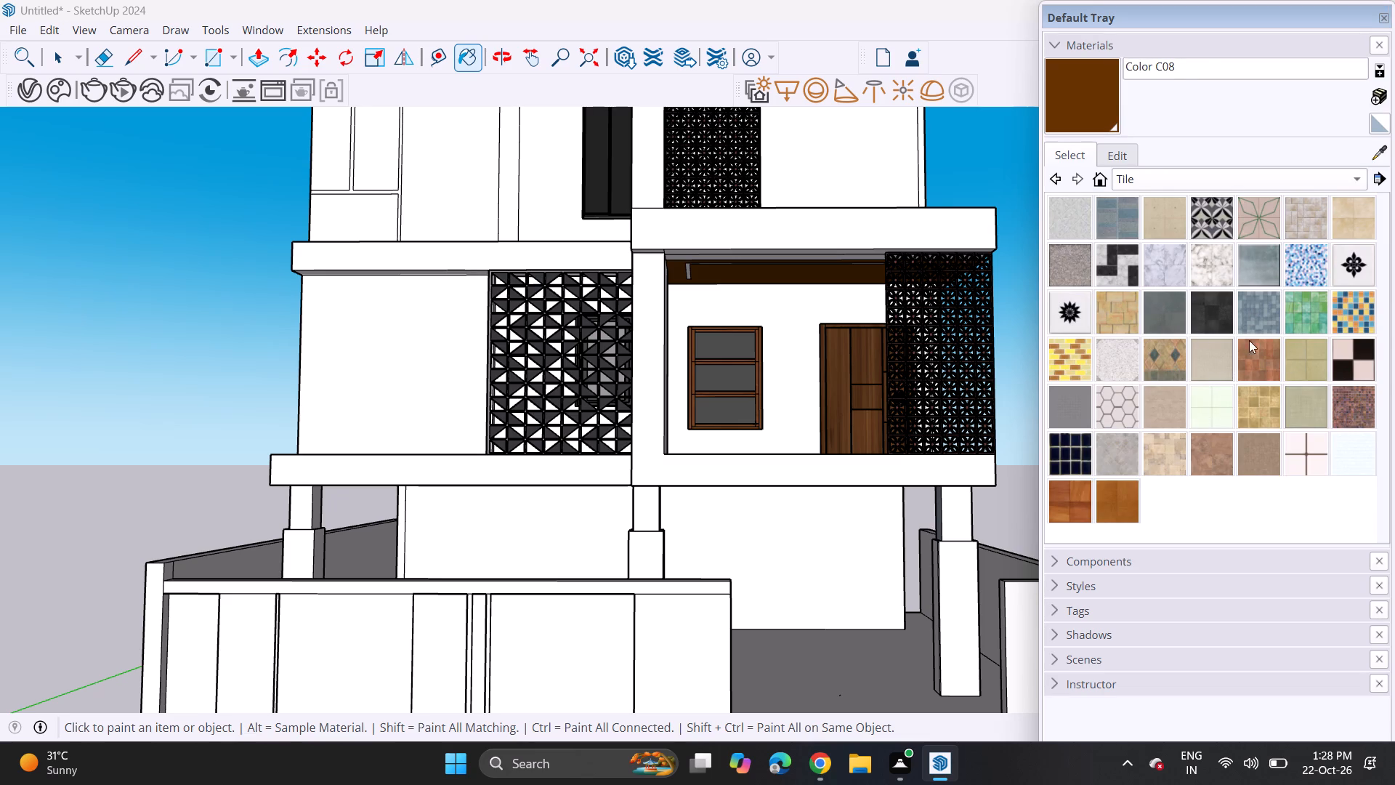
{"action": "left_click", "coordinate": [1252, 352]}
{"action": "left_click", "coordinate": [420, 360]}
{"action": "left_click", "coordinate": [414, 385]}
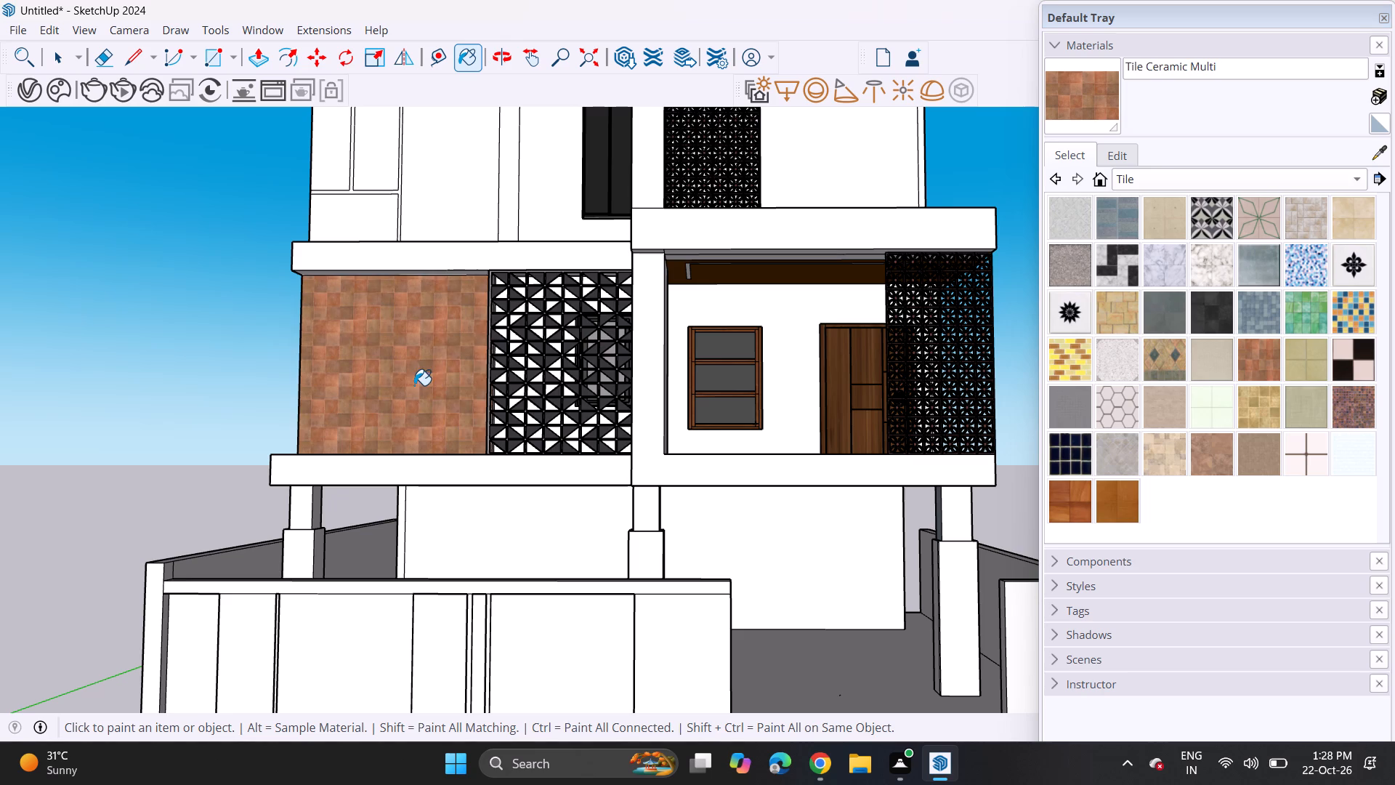
Paint the wall panel beside the triangular-patterned screen with Pavers with Grass Herringbone from the Landscaping, Fencing and Vegetation collection.
{"action": "scroll", "coordinate": [632, 406], "scroll_direction": "down", "scroll_amount": 4}
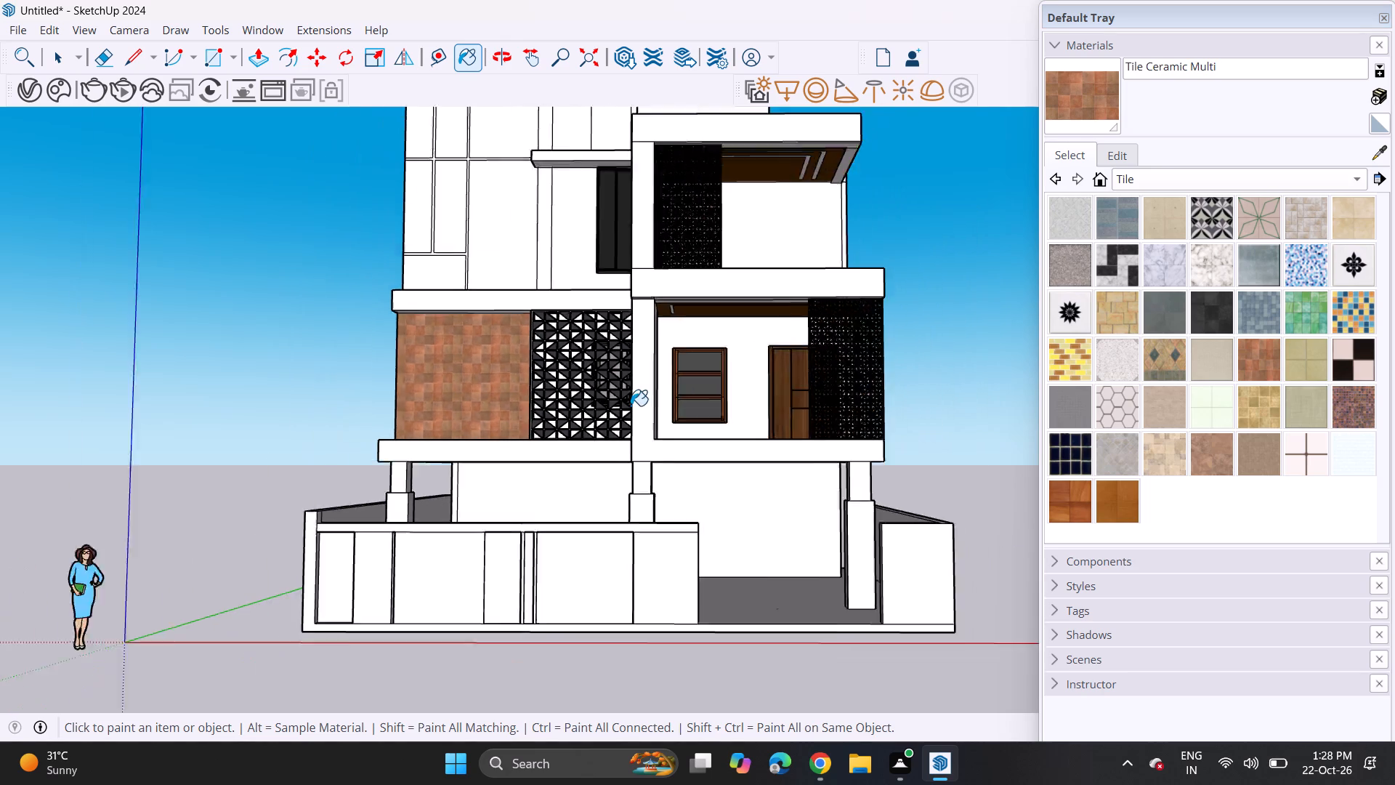
{"action": "scroll", "coordinate": [631, 406], "scroll_direction": "down", "scroll_amount": 2}
{"action": "scroll", "coordinate": [631, 386], "scroll_direction": "up", "scroll_amount": 1}
{"action": "middle_click_drag", "start_coordinate": [631, 386], "coordinate": [653, 483], "text": "shift"}
{"action": "scroll", "coordinate": [656, 482], "scroll_direction": "down", "scroll_amount": 3}
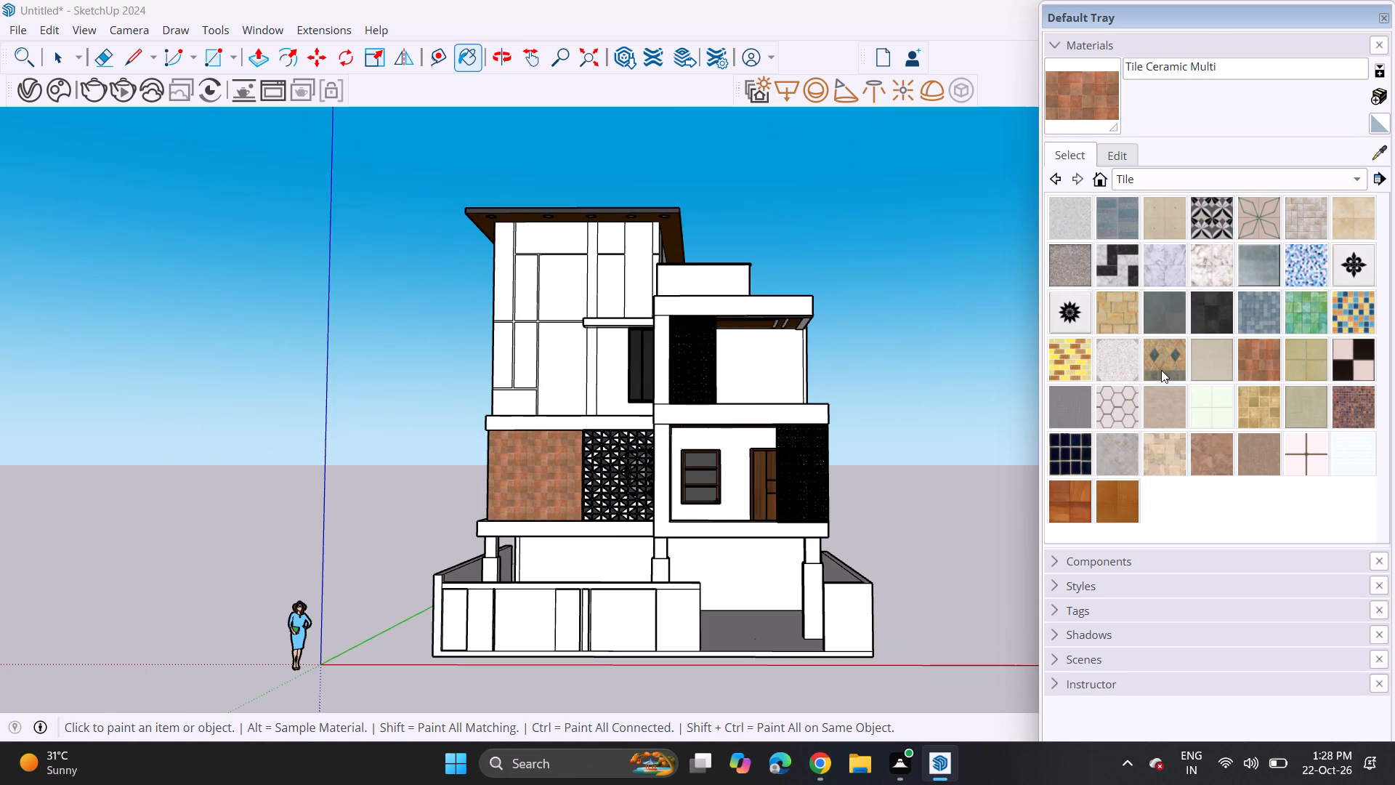
{"action": "left_click", "coordinate": [1207, 182]}
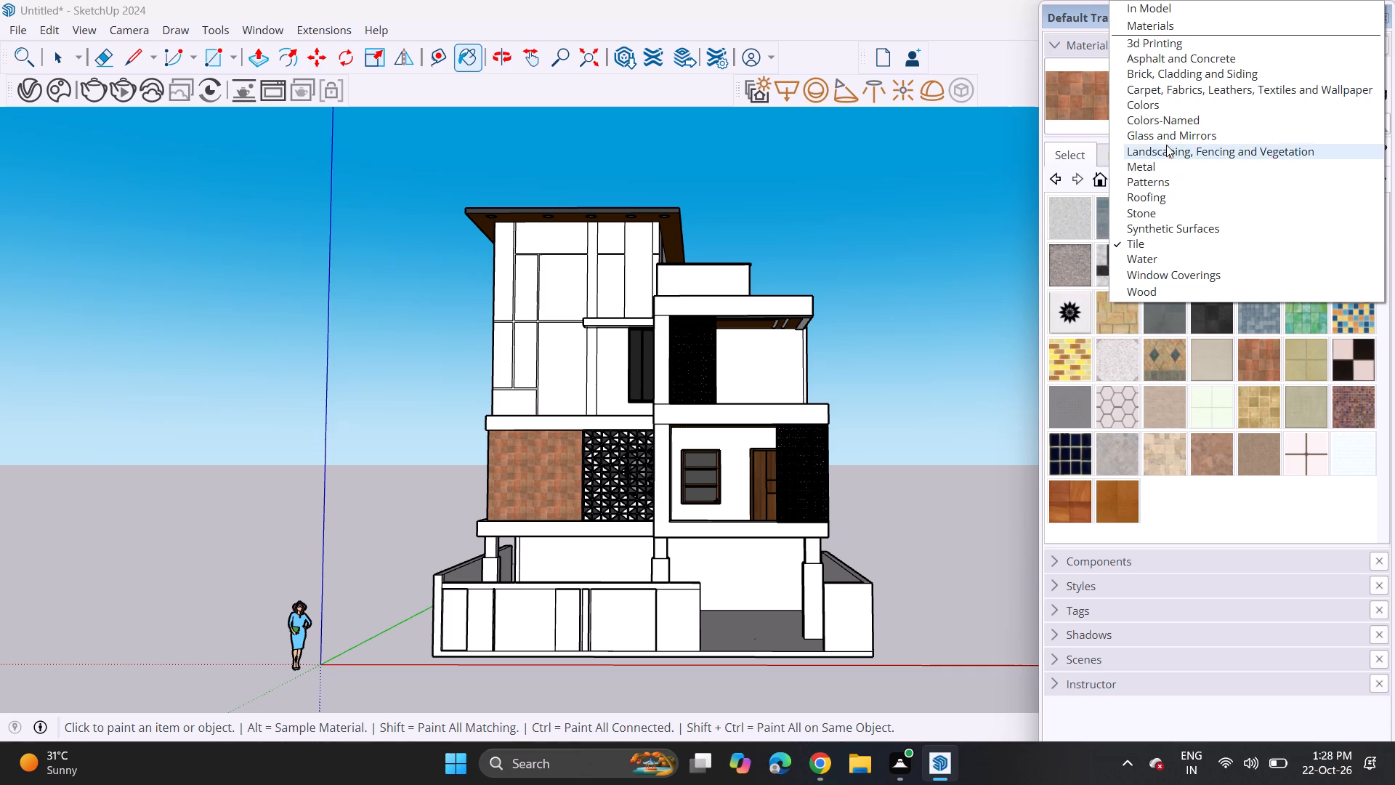
{"action": "left_click", "coordinate": [1163, 205]}
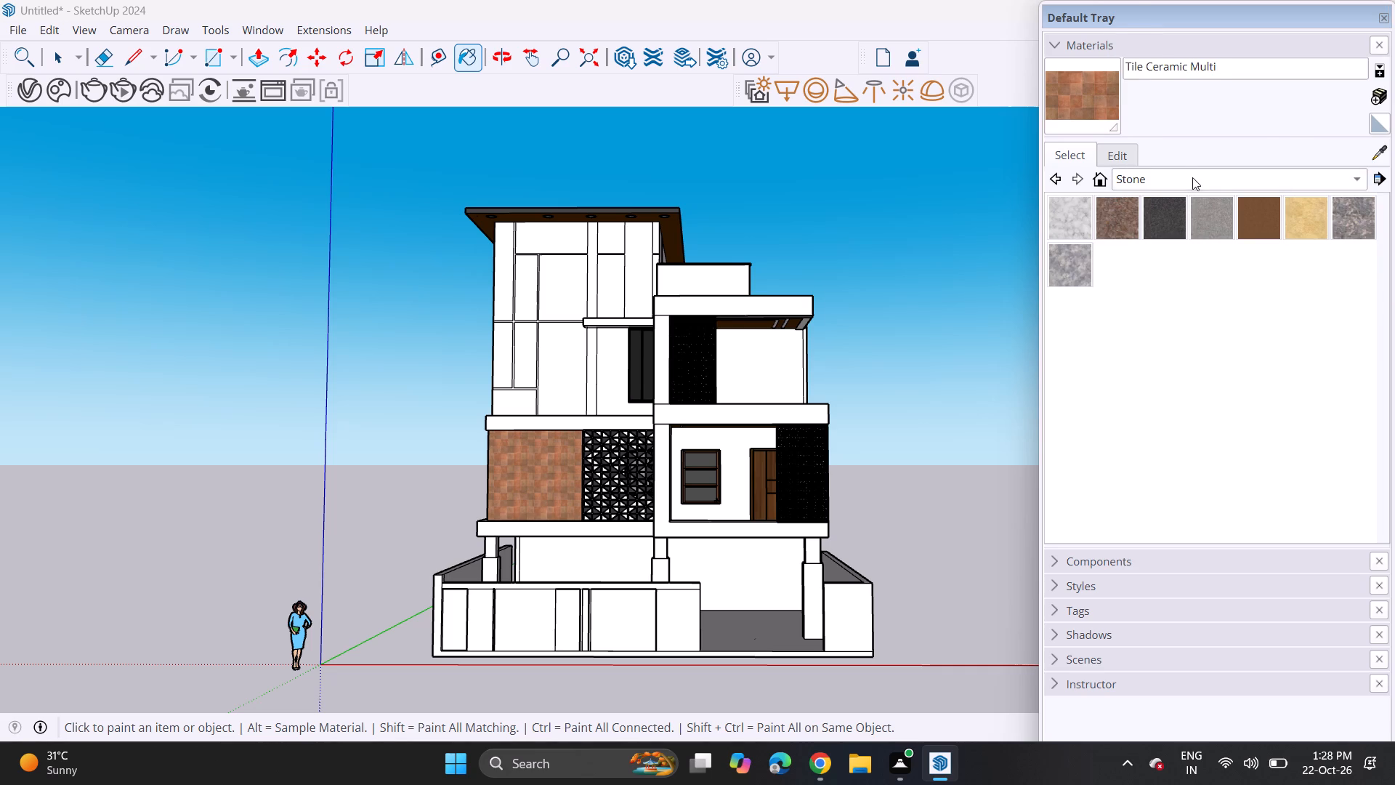
{"action": "left_click", "coordinate": [1192, 175]}
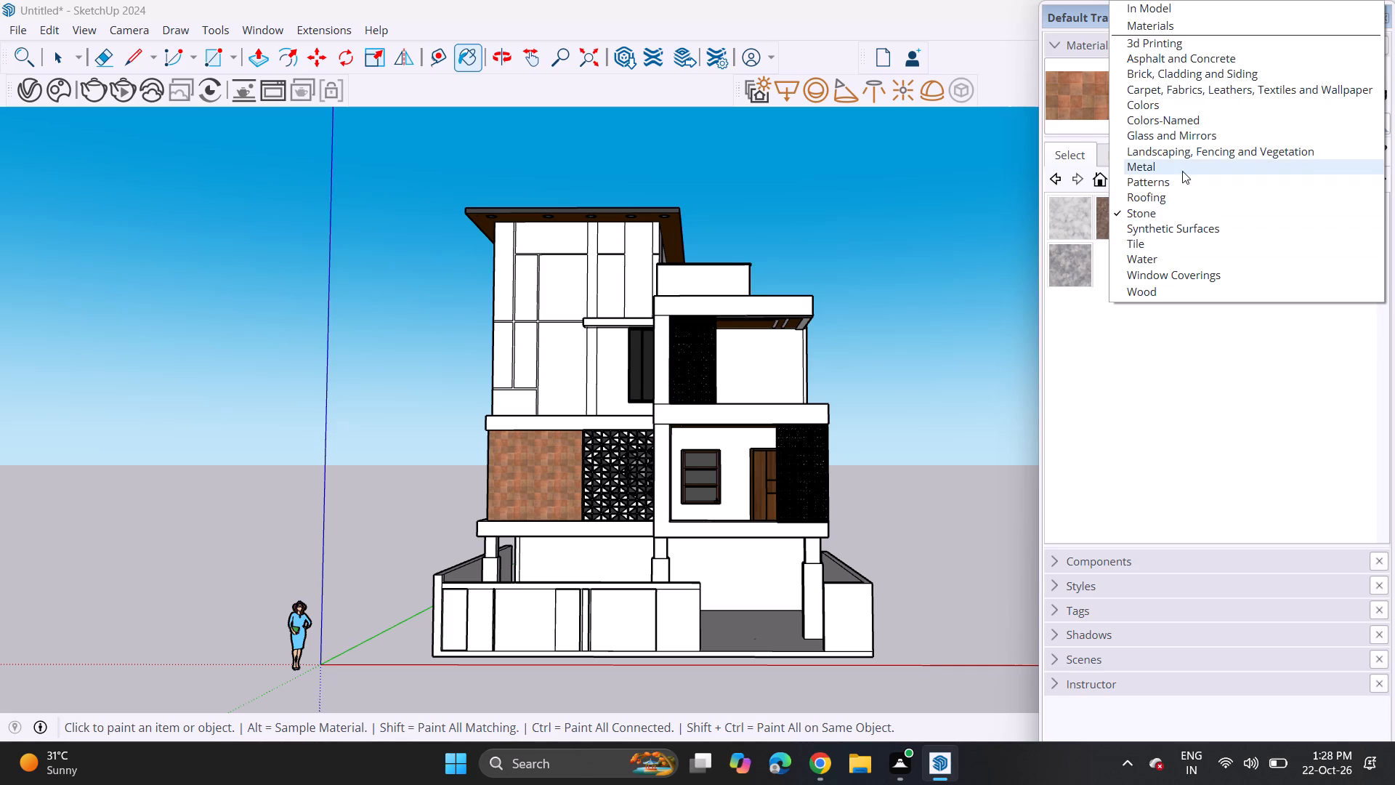
{"action": "left_click", "coordinate": [1186, 155]}
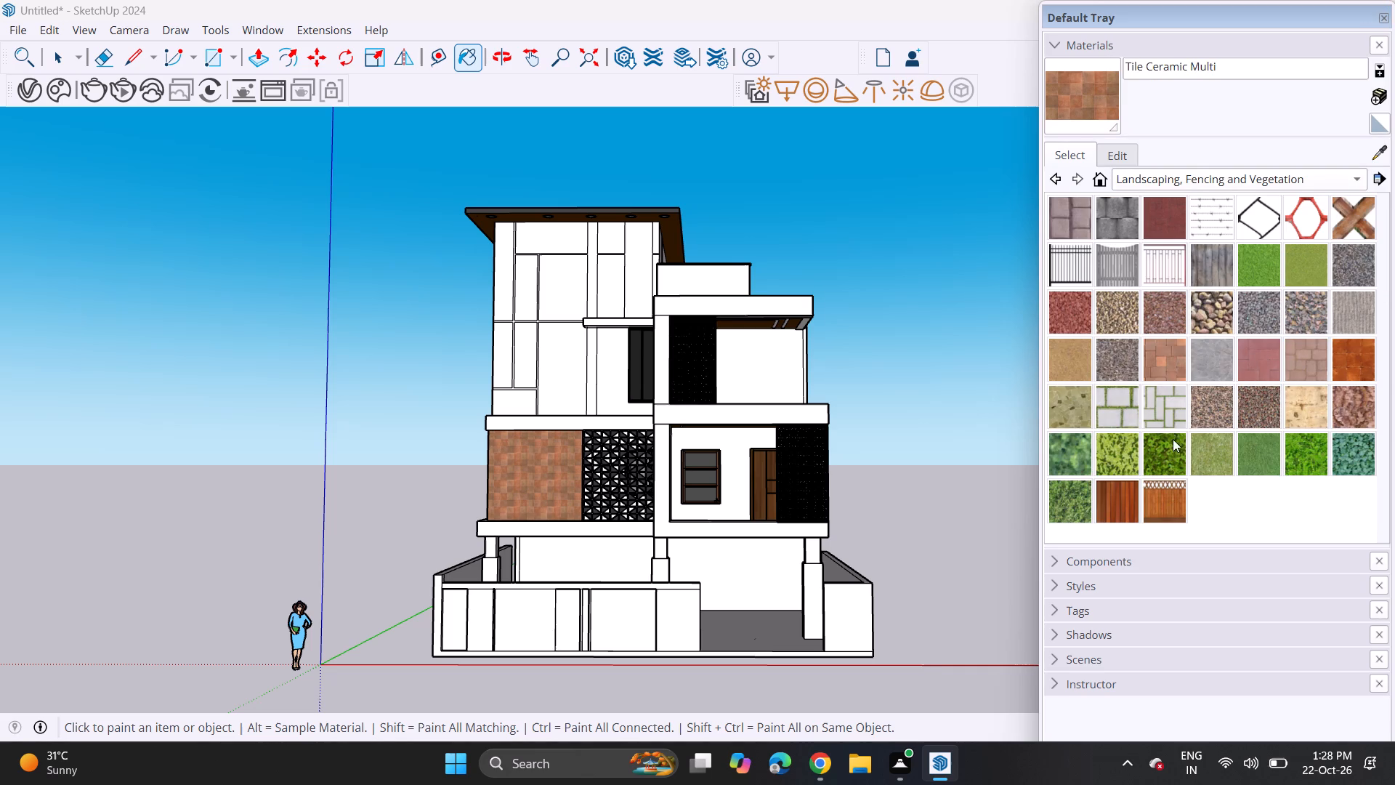
{"action": "left_click", "coordinate": [1168, 401]}
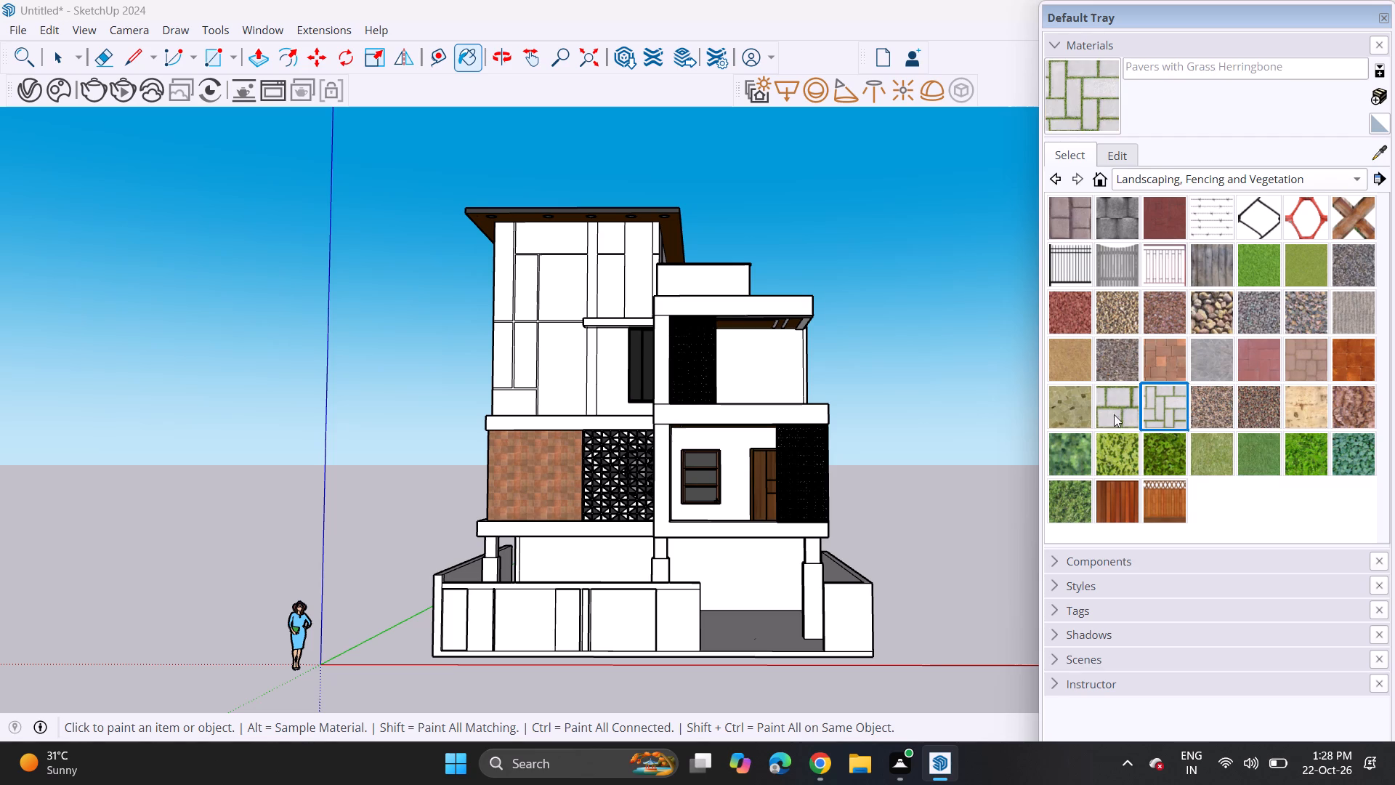
{"action": "left_click", "coordinate": [535, 460]}
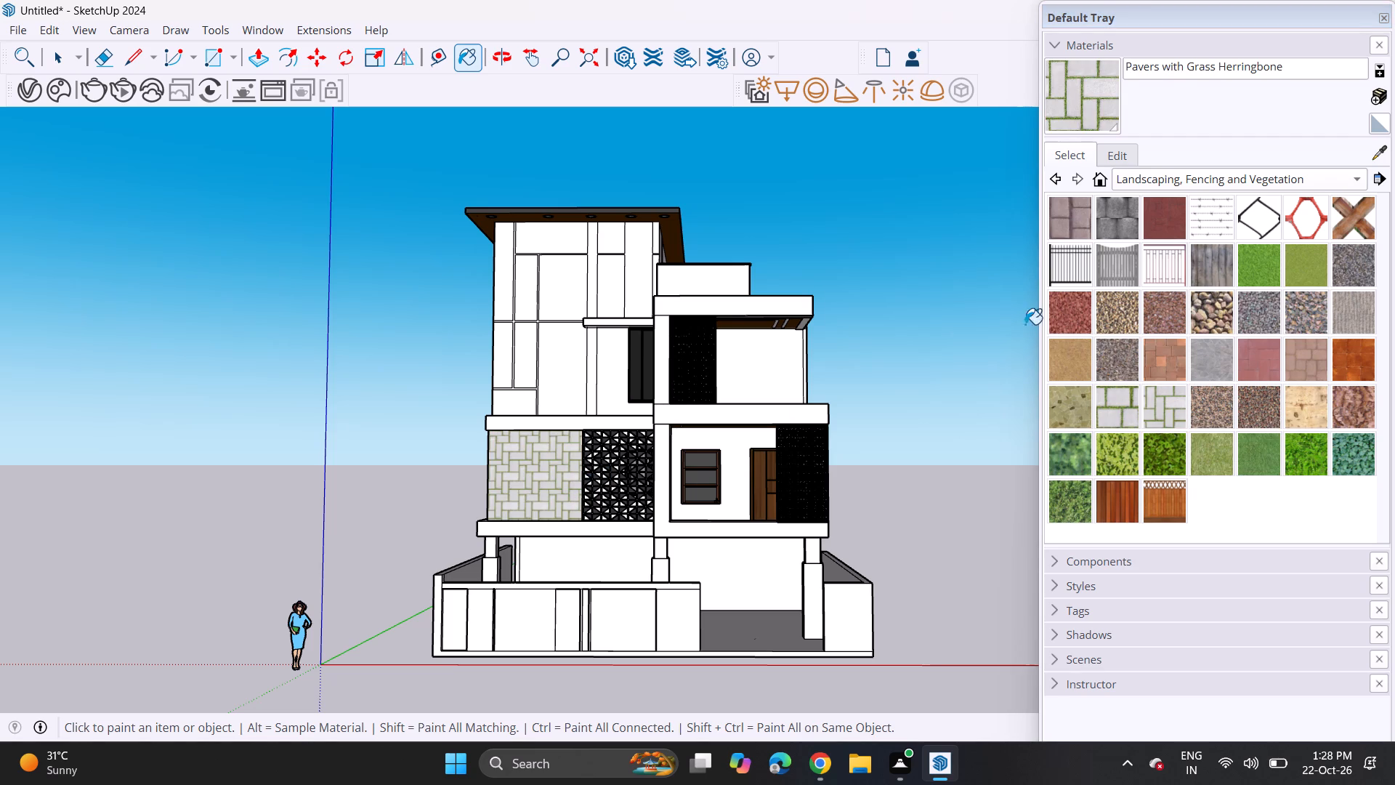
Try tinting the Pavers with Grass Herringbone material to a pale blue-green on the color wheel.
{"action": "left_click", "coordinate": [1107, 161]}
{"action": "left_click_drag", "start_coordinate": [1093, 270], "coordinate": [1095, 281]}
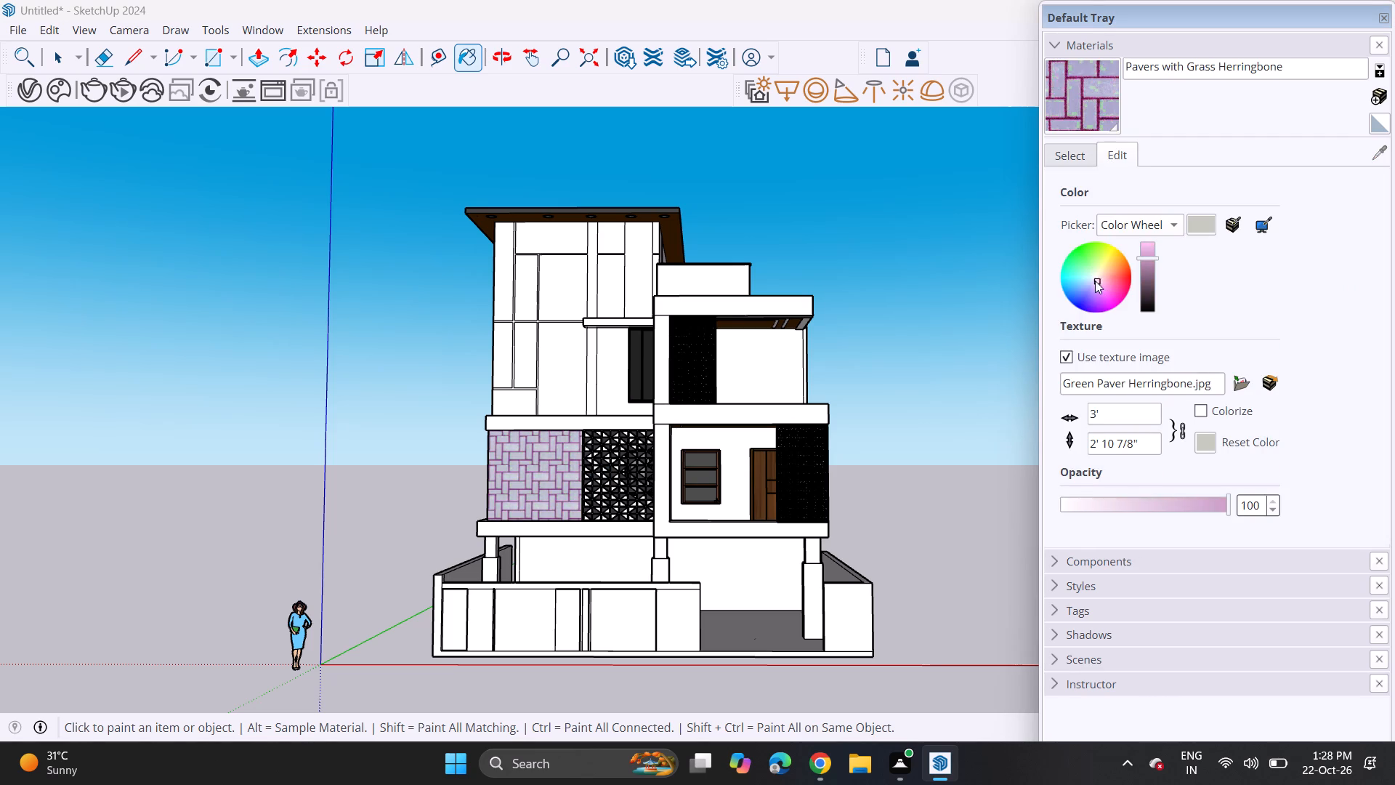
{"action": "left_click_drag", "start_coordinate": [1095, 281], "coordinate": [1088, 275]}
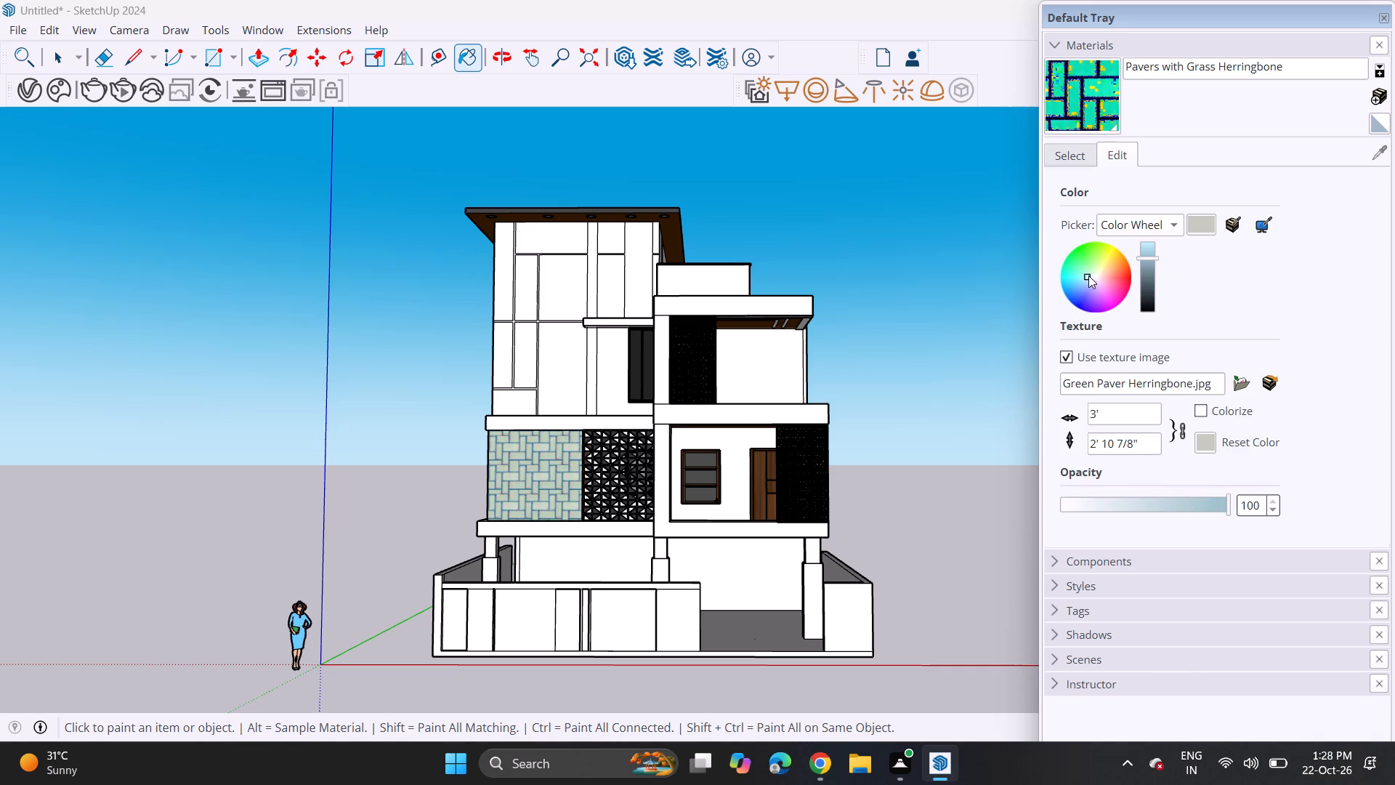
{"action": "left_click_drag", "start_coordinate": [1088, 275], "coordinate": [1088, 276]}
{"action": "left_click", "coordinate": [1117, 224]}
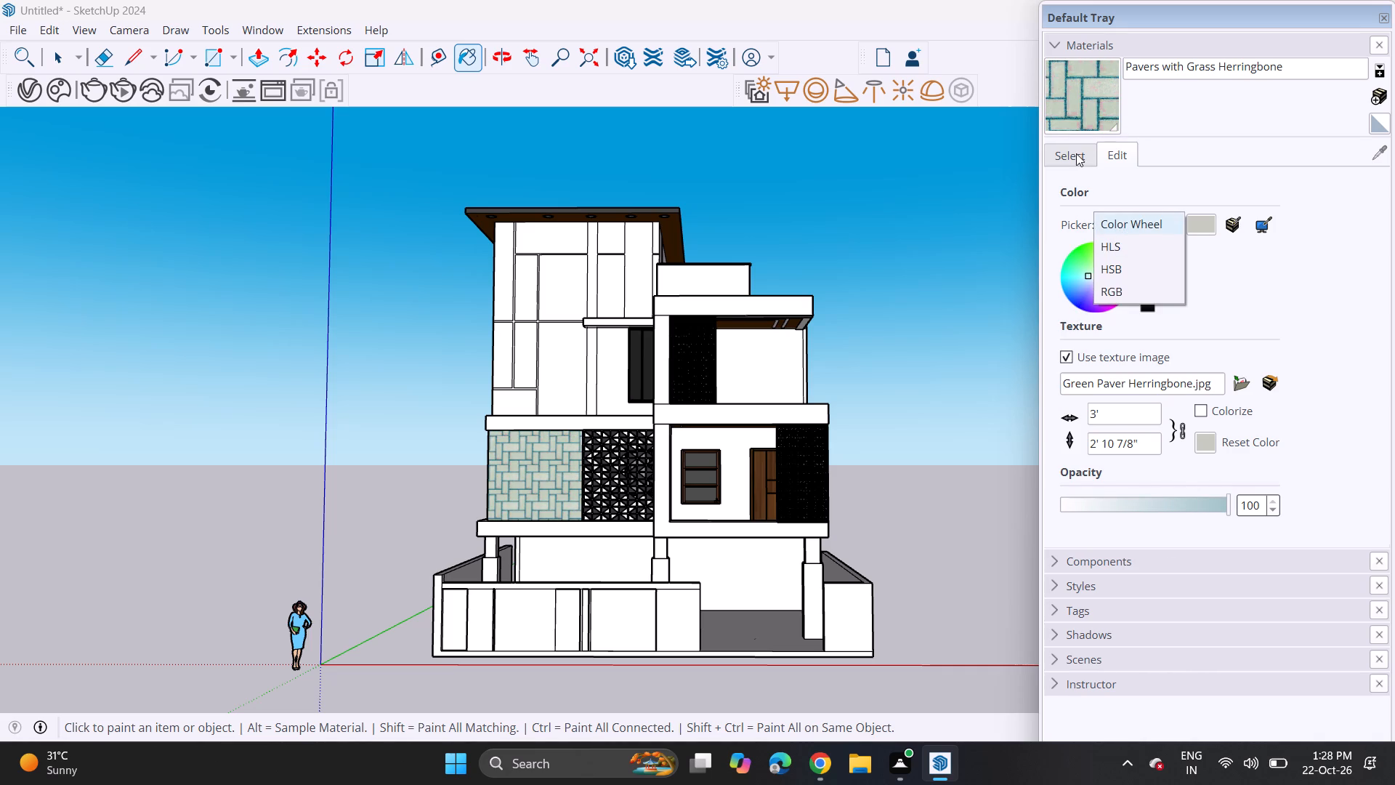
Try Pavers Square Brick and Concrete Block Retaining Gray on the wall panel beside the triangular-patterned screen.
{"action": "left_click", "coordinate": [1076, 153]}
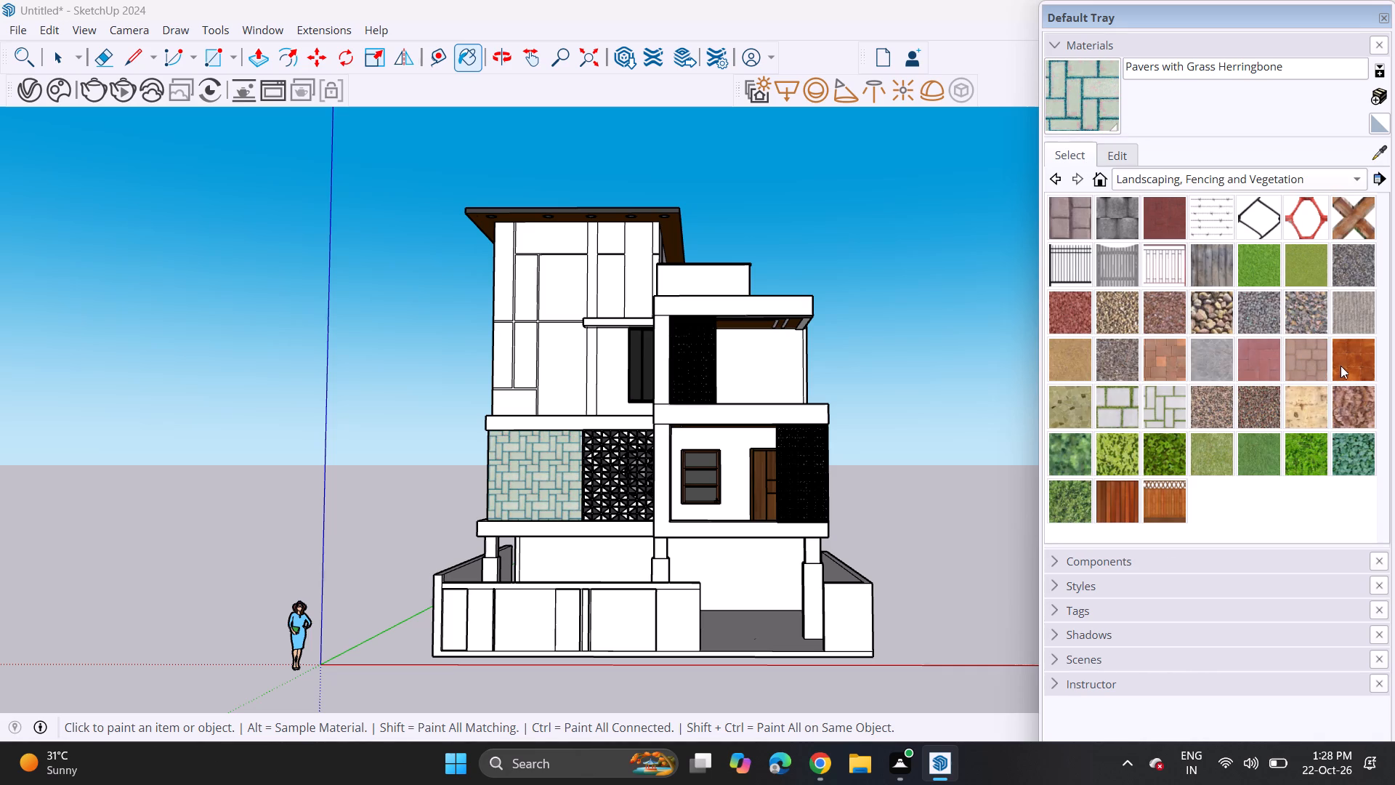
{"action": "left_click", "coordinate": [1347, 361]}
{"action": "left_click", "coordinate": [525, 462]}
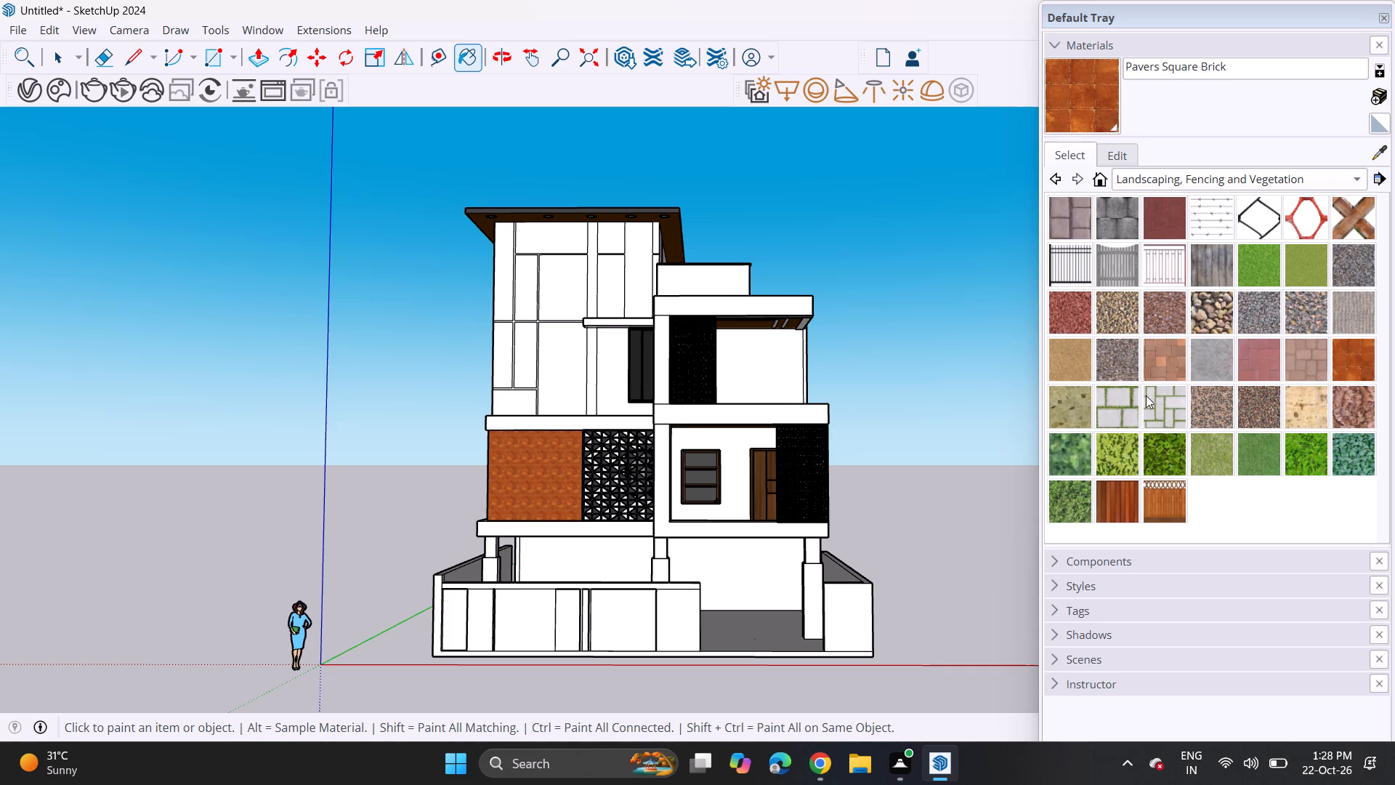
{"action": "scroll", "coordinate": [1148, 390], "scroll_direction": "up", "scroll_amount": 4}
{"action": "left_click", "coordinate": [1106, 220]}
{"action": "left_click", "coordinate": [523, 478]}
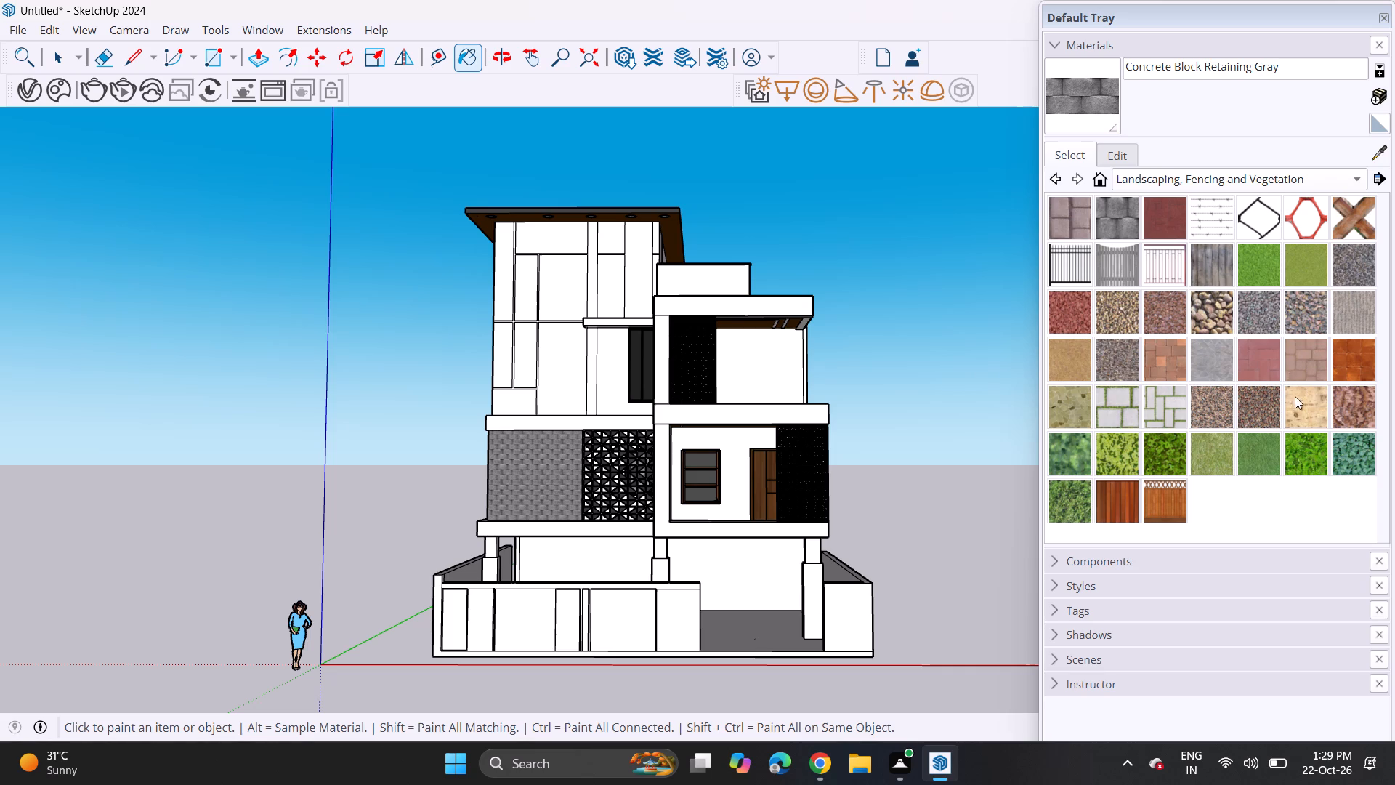
Look through the Wood, Window Coverings and Water material collections for a facade cladding.
{"action": "left_click", "coordinate": [1189, 182]}
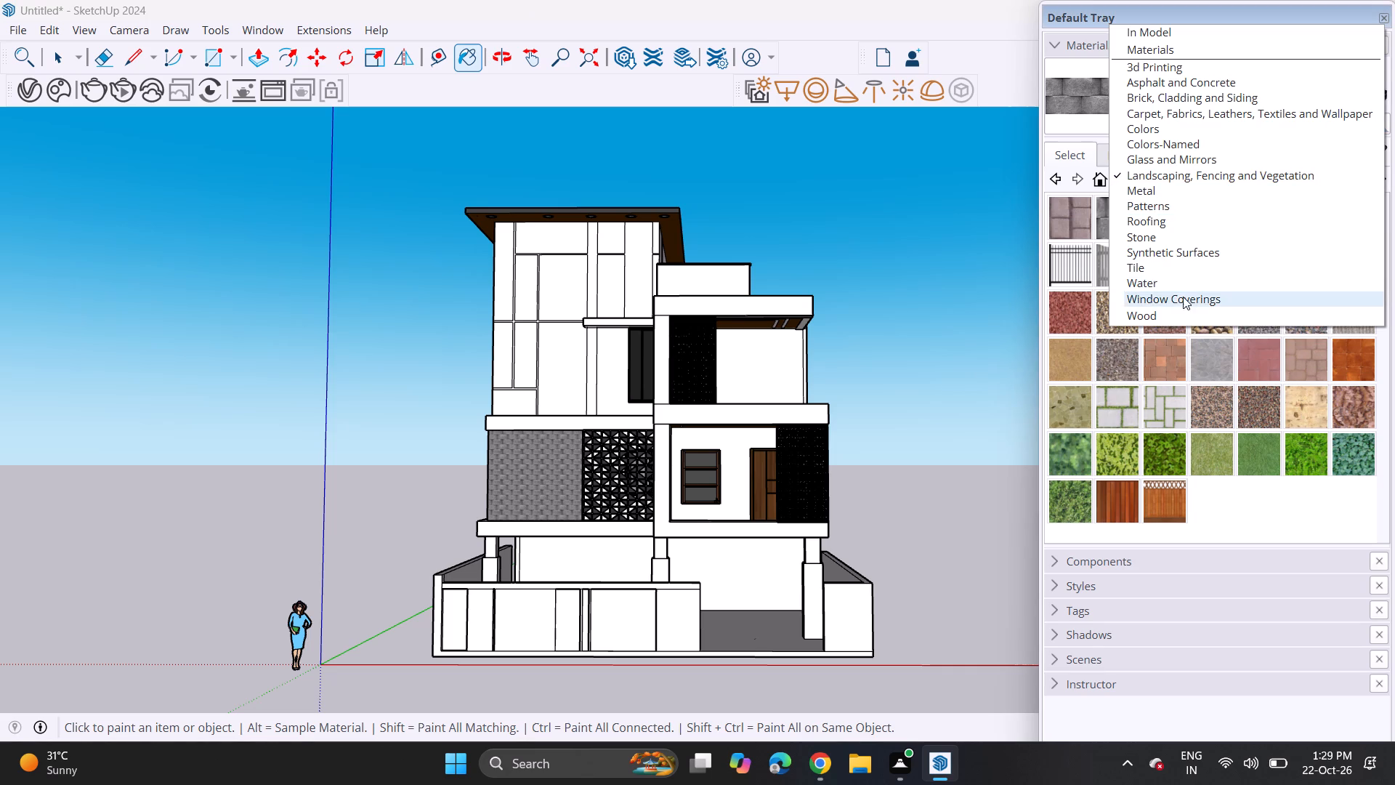
{"action": "left_click", "coordinate": [1181, 307]}
{"action": "left_click", "coordinate": [1214, 181]}
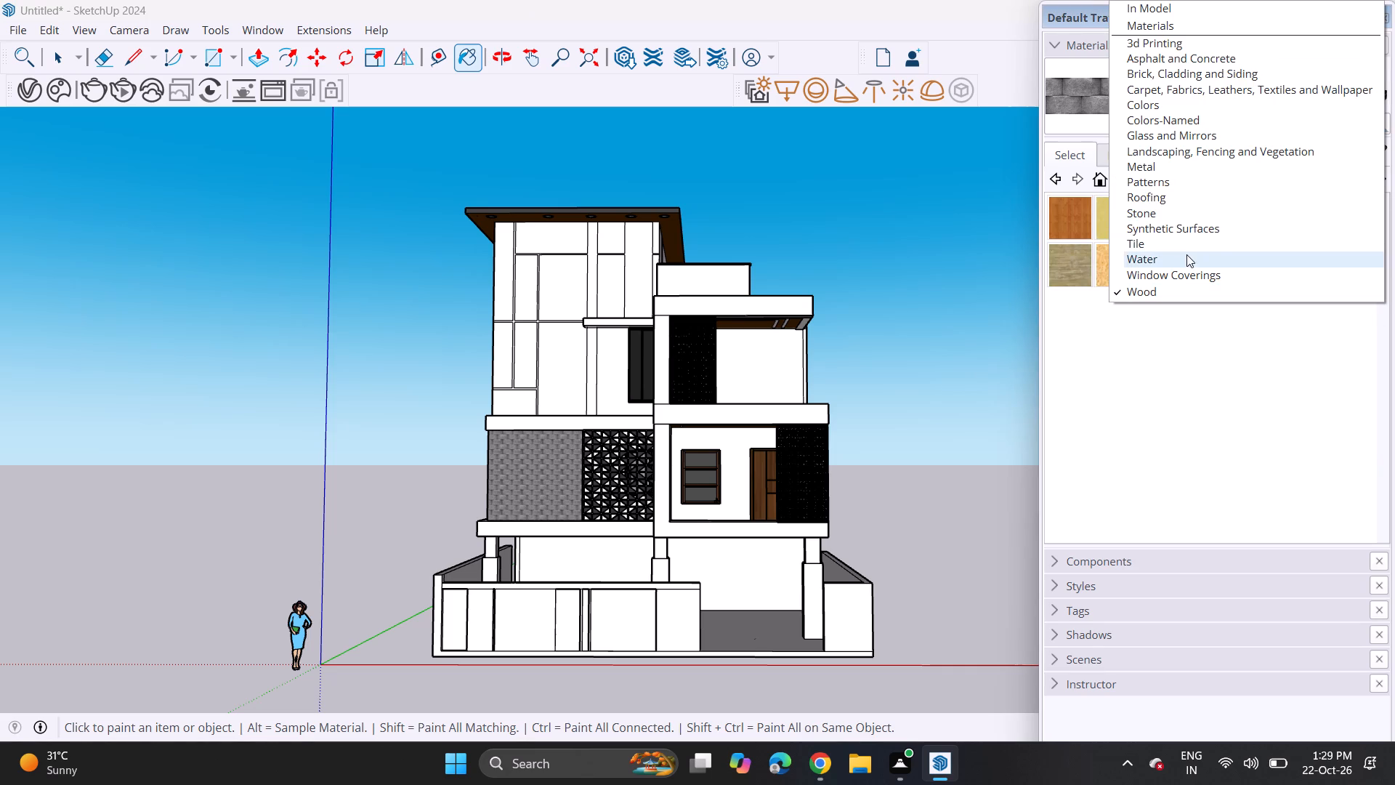
{"action": "left_click", "coordinate": [1184, 286]}
{"action": "left_click", "coordinate": [1215, 175]}
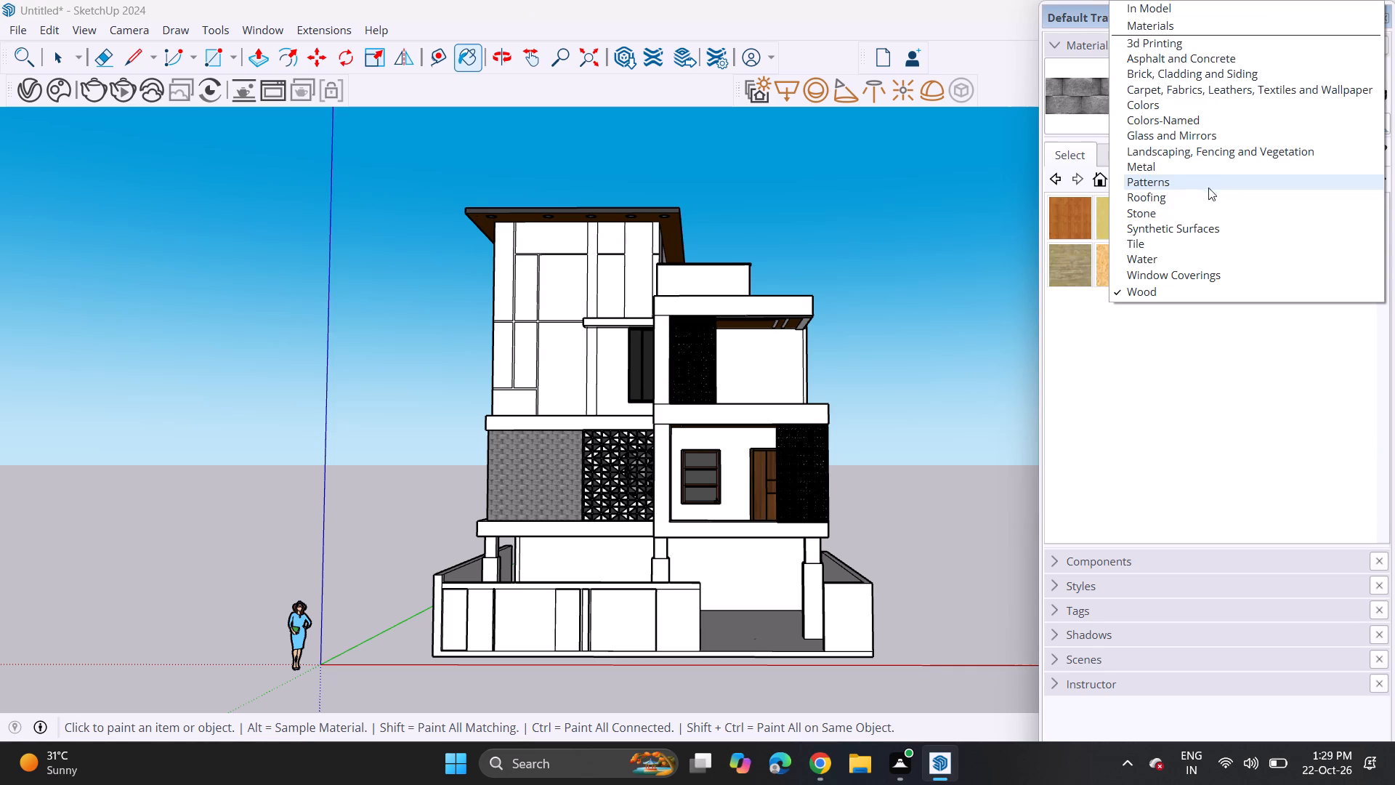
{"action": "left_click", "coordinate": [1181, 275]}
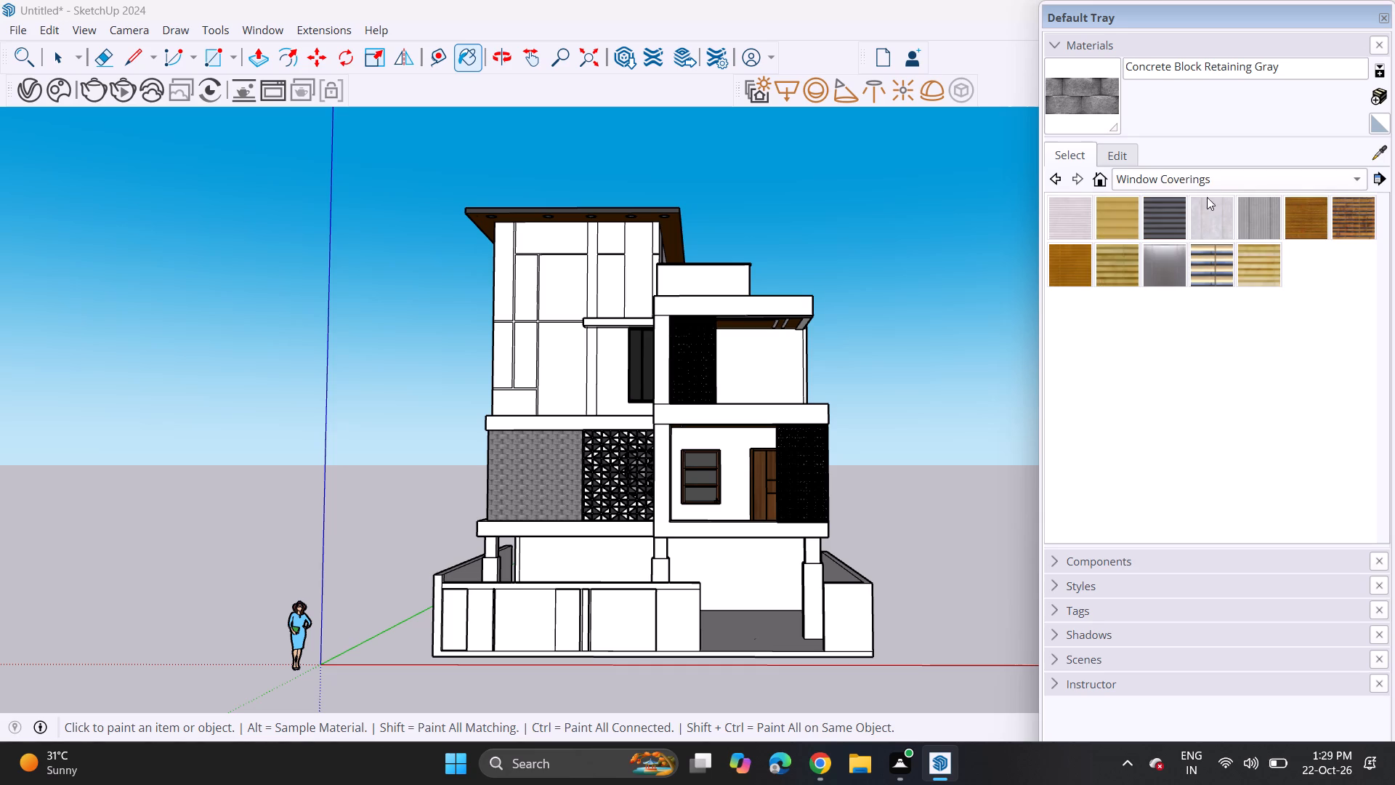
{"action": "left_click", "coordinate": [1211, 175]}
{"action": "left_click", "coordinate": [1193, 253]}
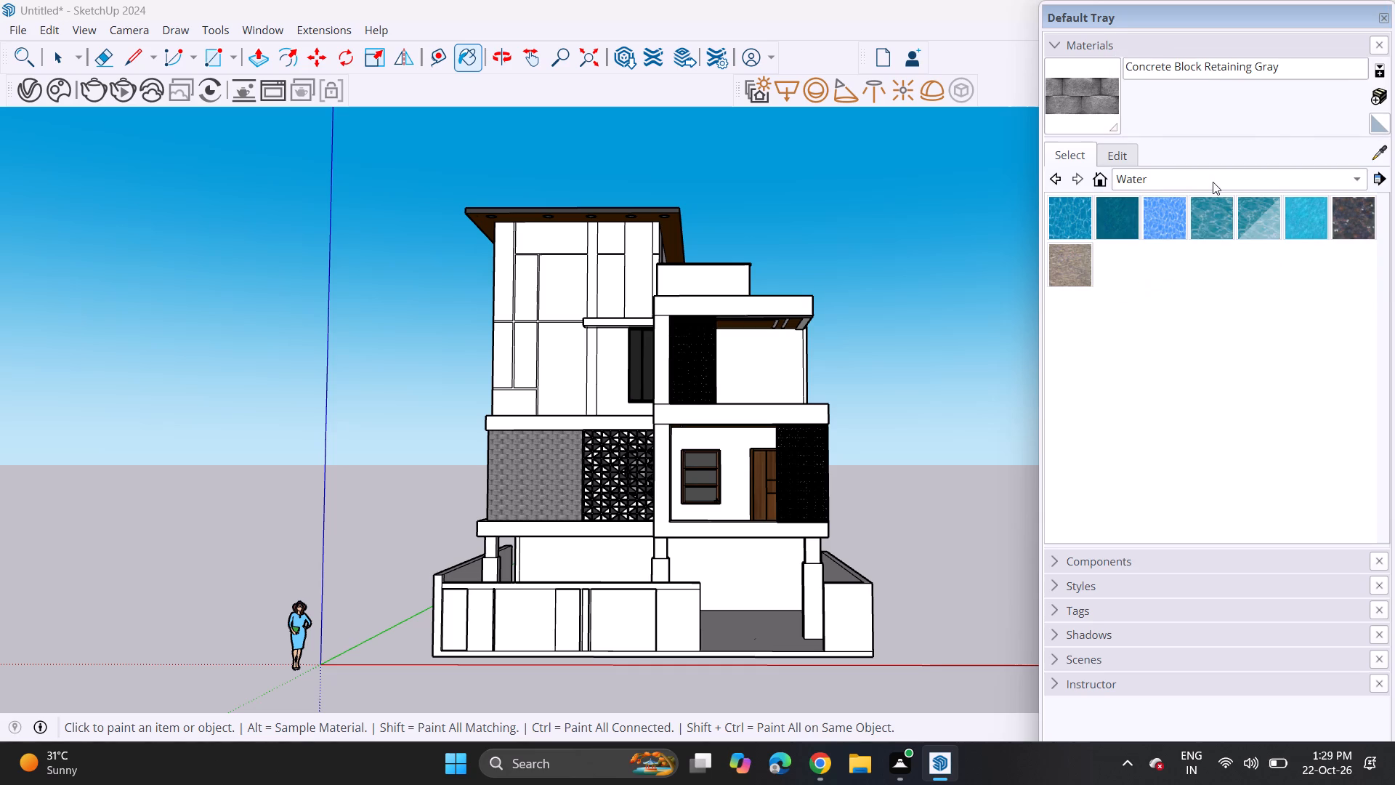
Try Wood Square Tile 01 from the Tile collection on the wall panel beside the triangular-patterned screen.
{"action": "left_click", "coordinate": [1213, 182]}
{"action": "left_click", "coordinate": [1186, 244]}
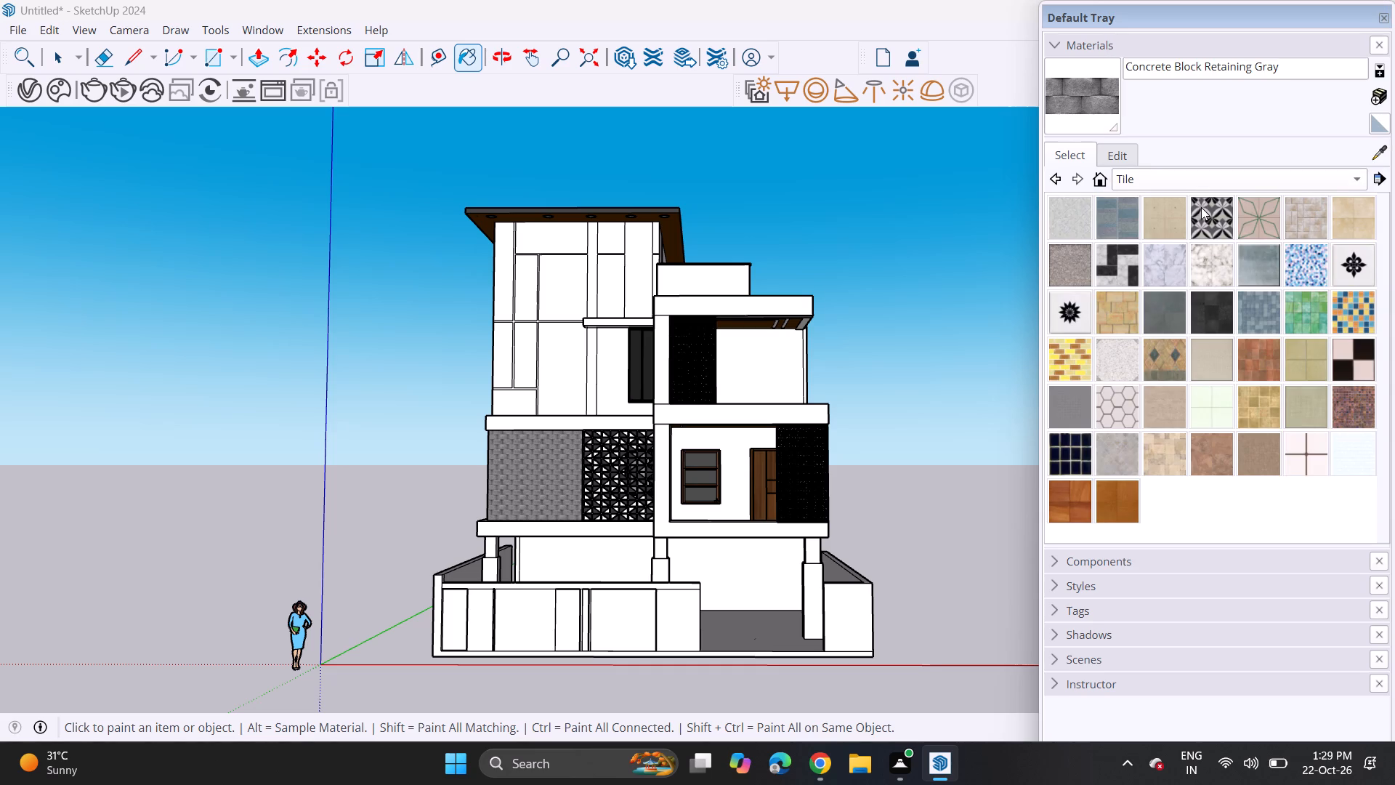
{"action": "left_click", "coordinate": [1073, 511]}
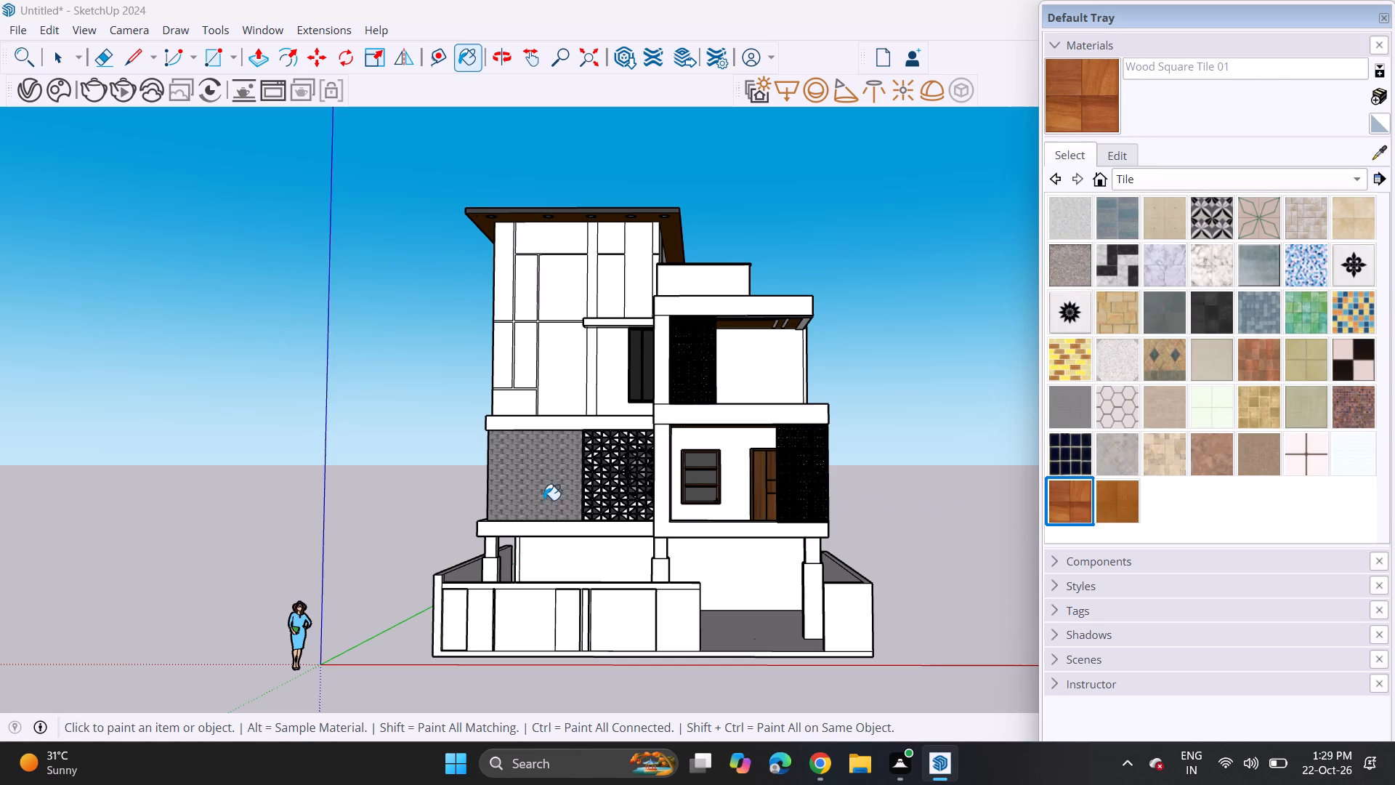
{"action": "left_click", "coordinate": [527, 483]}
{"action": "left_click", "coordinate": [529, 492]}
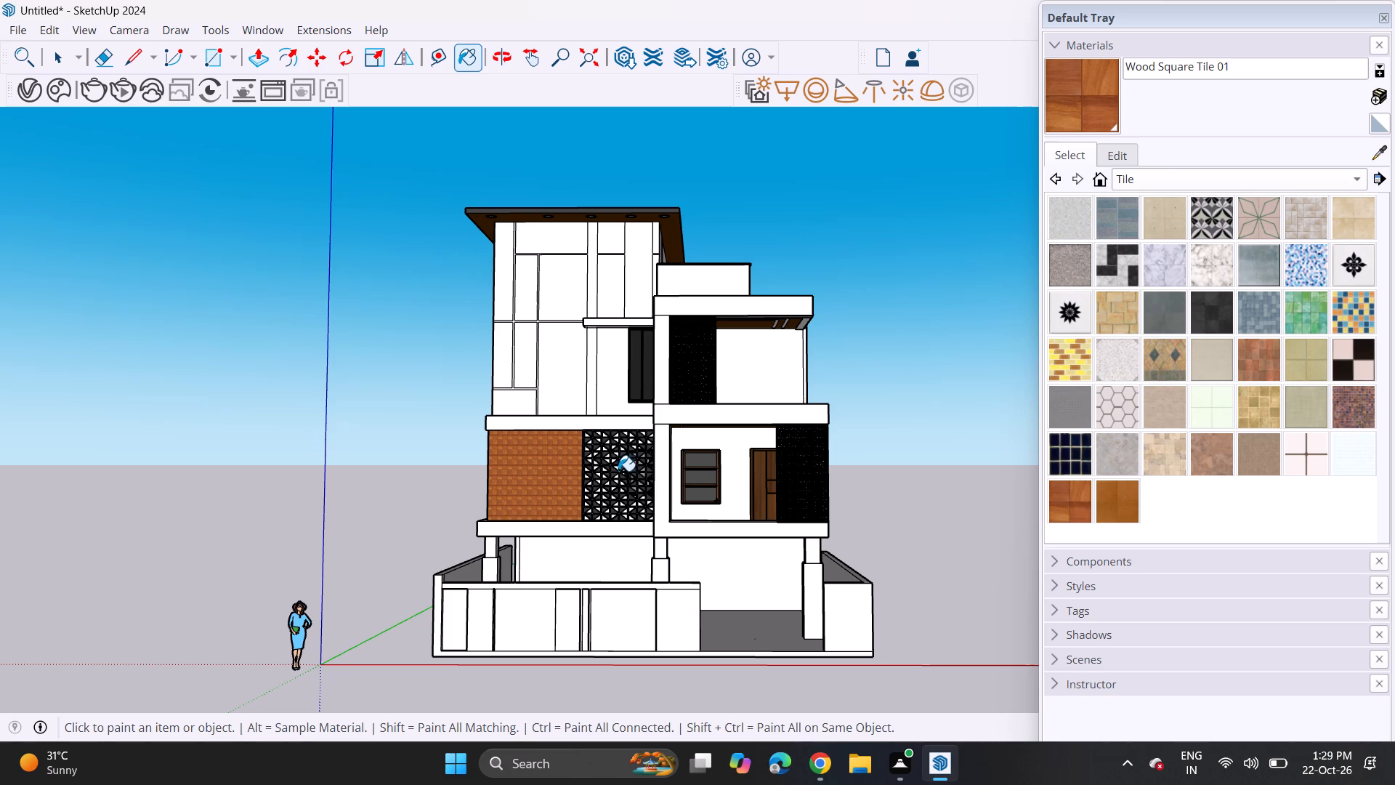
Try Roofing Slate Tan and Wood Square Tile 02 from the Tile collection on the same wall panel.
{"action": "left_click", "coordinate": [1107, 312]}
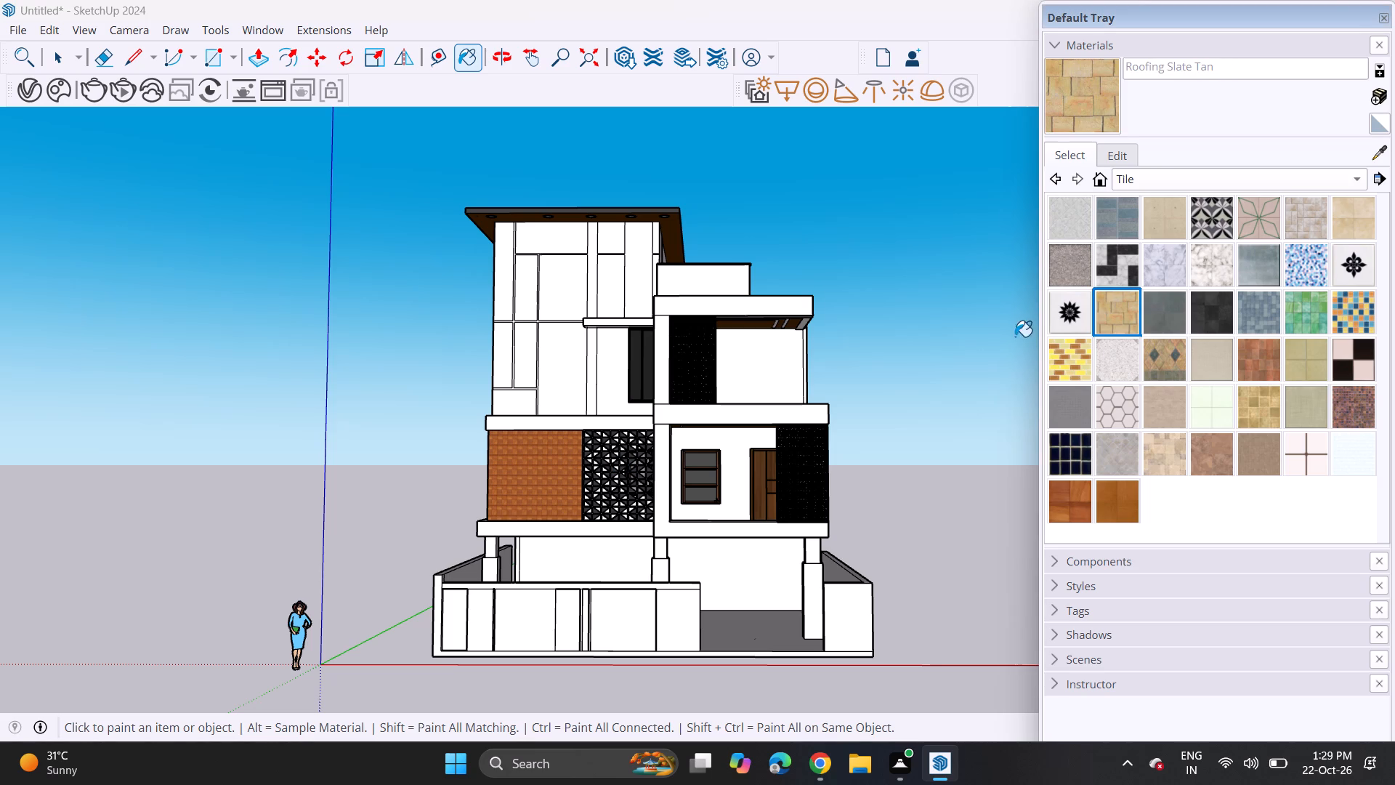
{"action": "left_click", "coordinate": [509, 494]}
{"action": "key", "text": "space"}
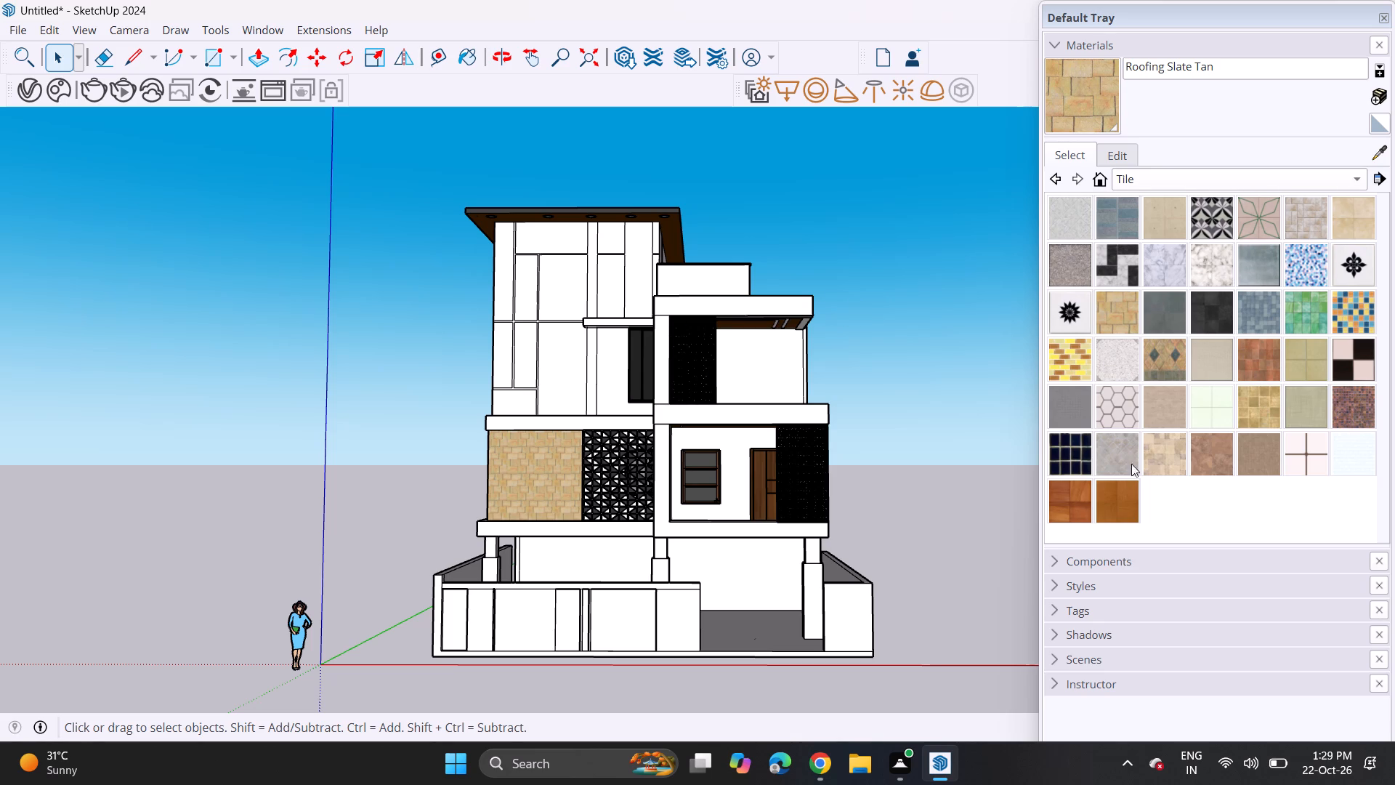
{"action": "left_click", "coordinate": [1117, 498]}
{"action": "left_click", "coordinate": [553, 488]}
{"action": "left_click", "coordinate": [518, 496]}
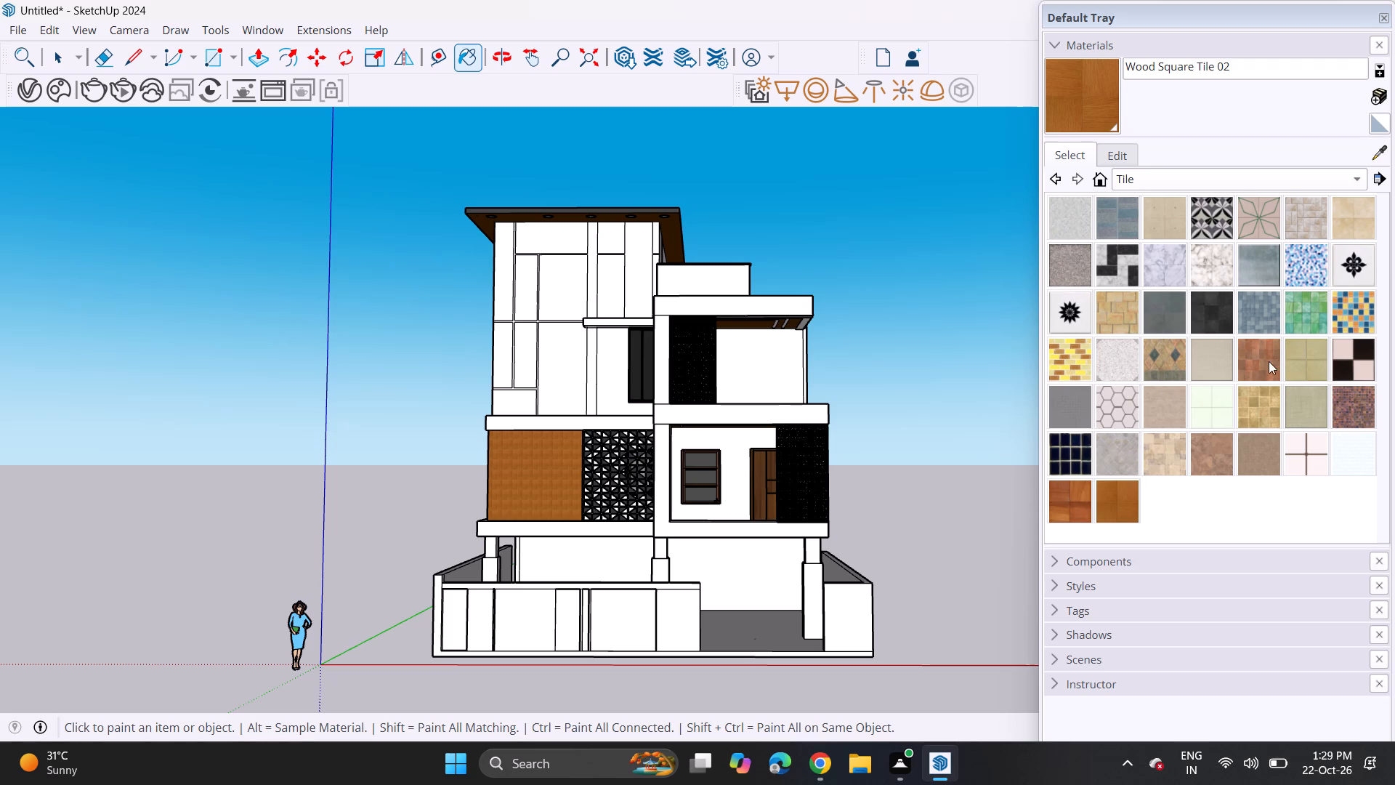
Paint the wall panel beside the triangular-patterned screen with Brick Antique 01 from the Brick, Cladding and Siding collection.
{"action": "scroll", "coordinate": [1279, 182], "scroll_direction": "up", "scroll_amount": 4}
{"action": "left_click", "coordinate": [1247, 185]}
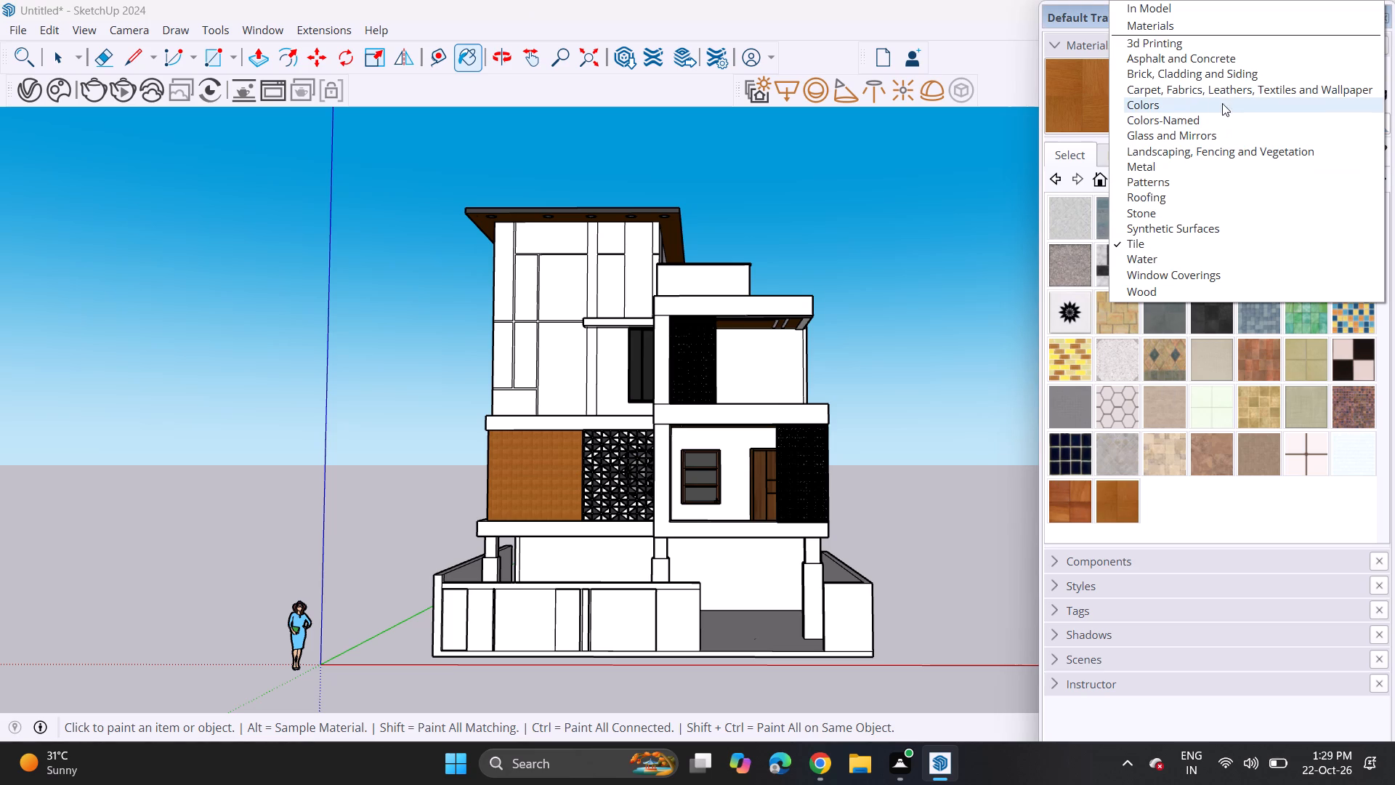
{"action": "left_click", "coordinate": [1223, 78]}
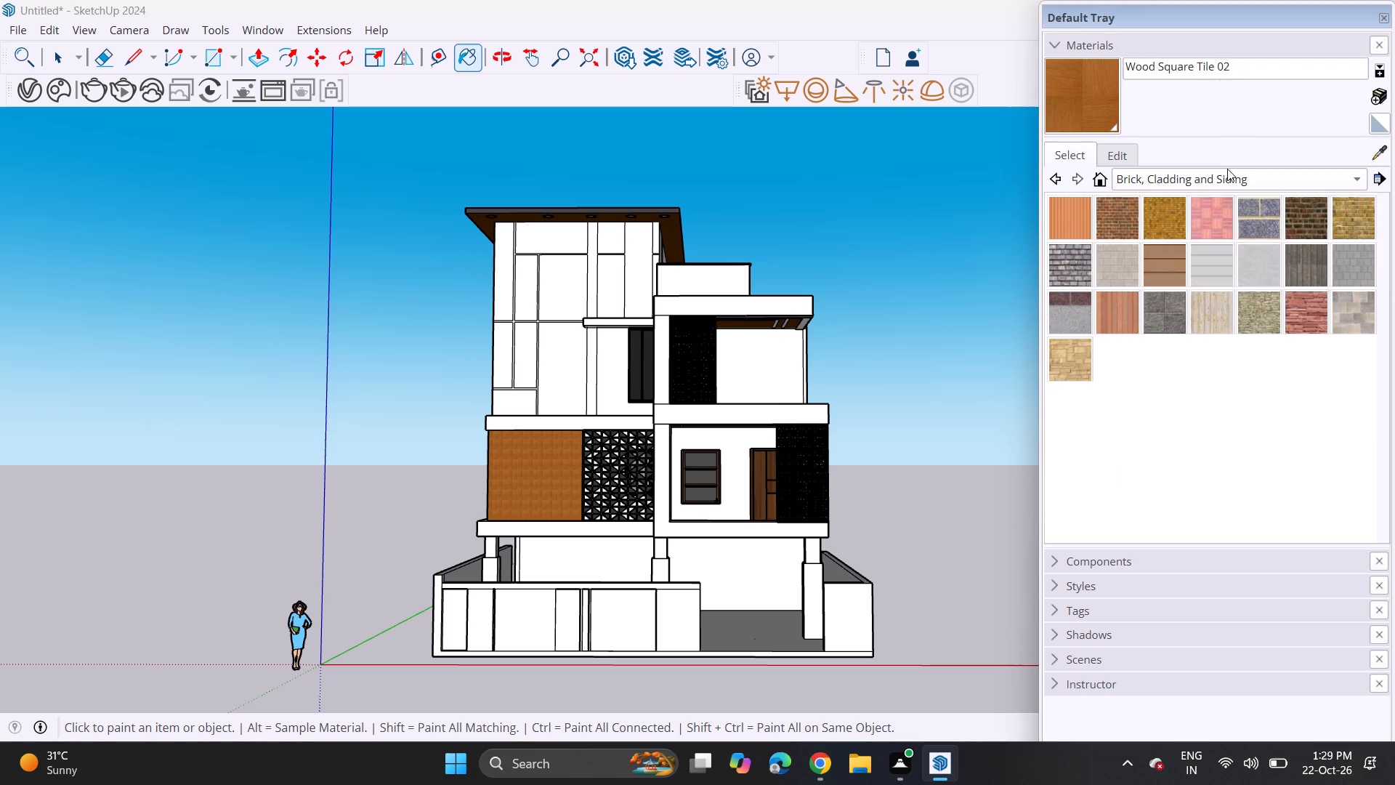
{"action": "left_click", "coordinate": [1310, 211]}
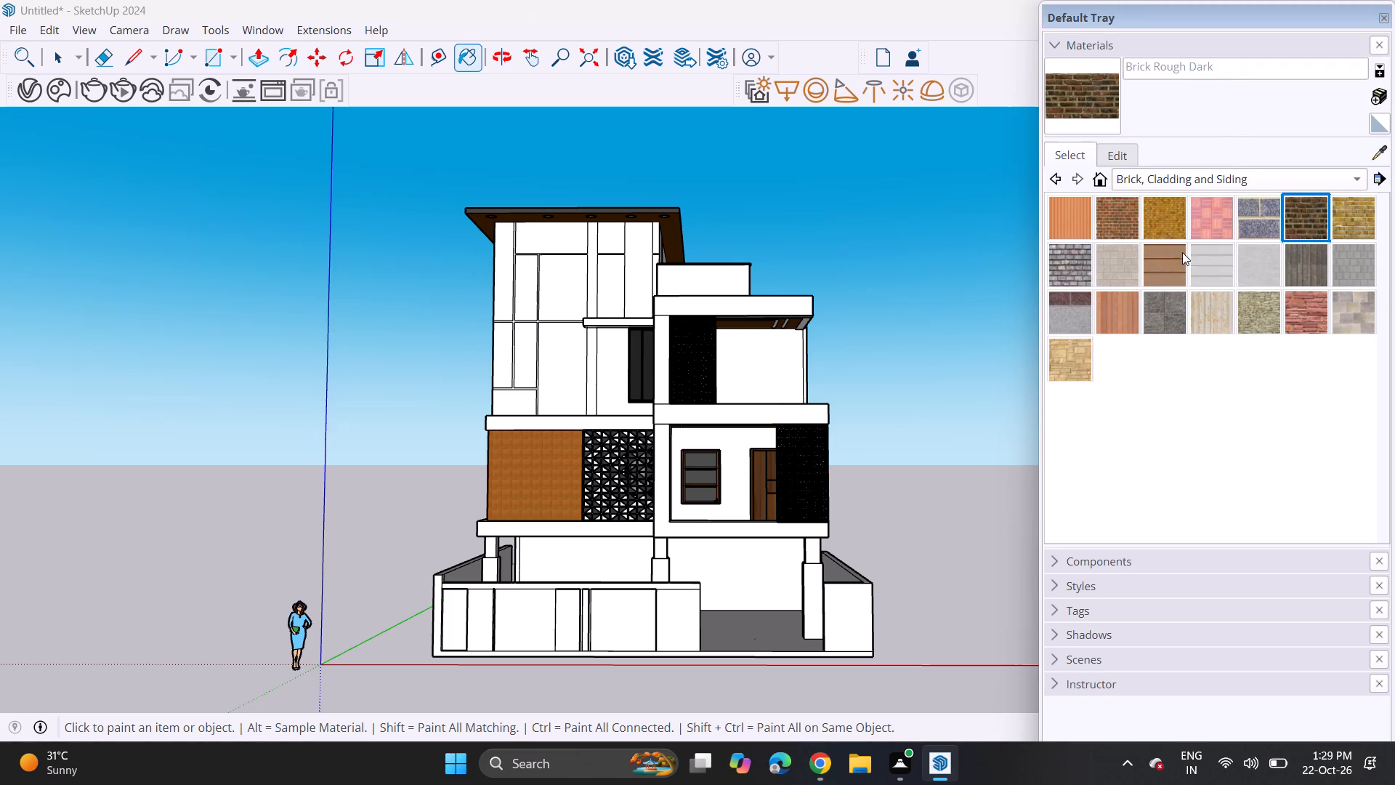
{"action": "left_click", "coordinate": [1123, 213]}
{"action": "left_click", "coordinate": [559, 476]}
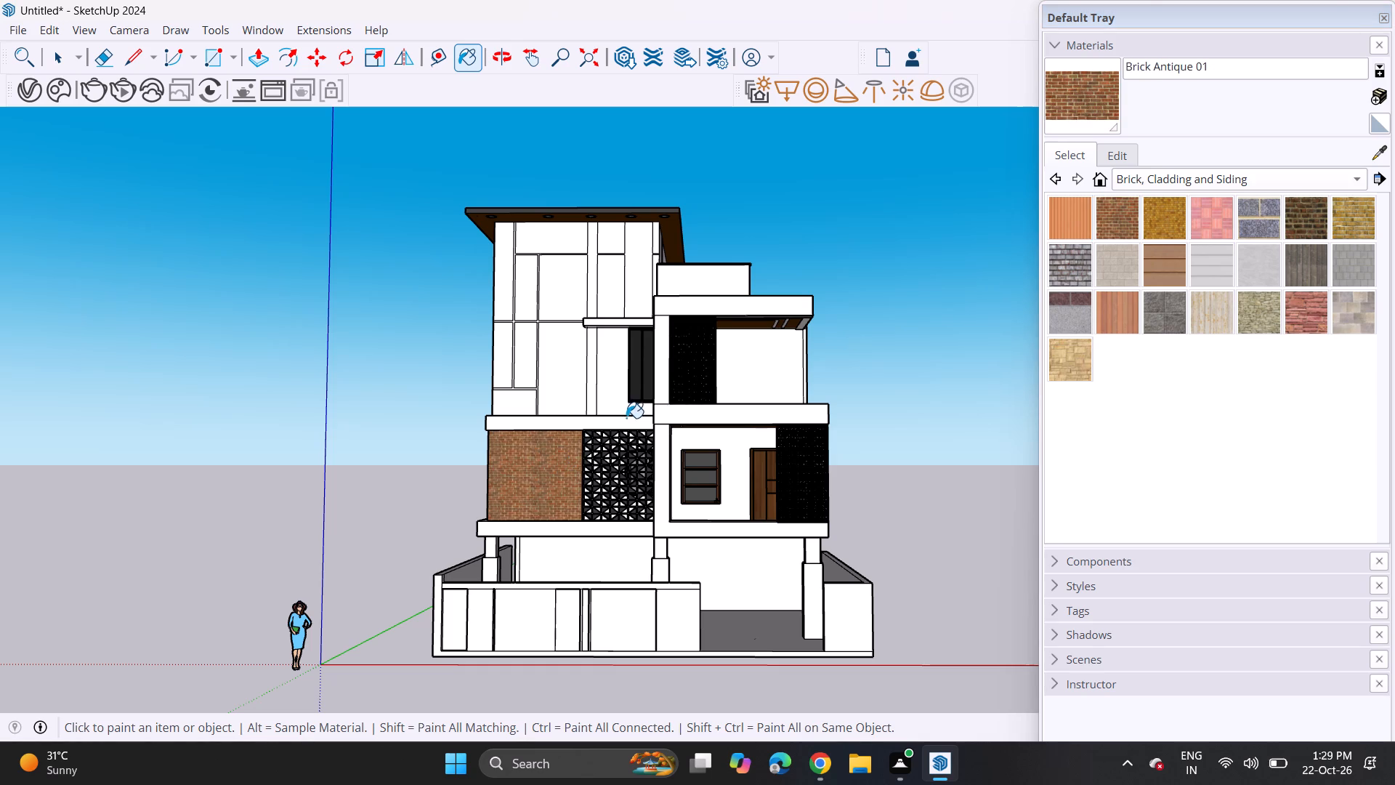
Set the Brick Antique 01 texture width to 10', keeping its proportions.
{"action": "left_click", "coordinate": [1131, 153]}
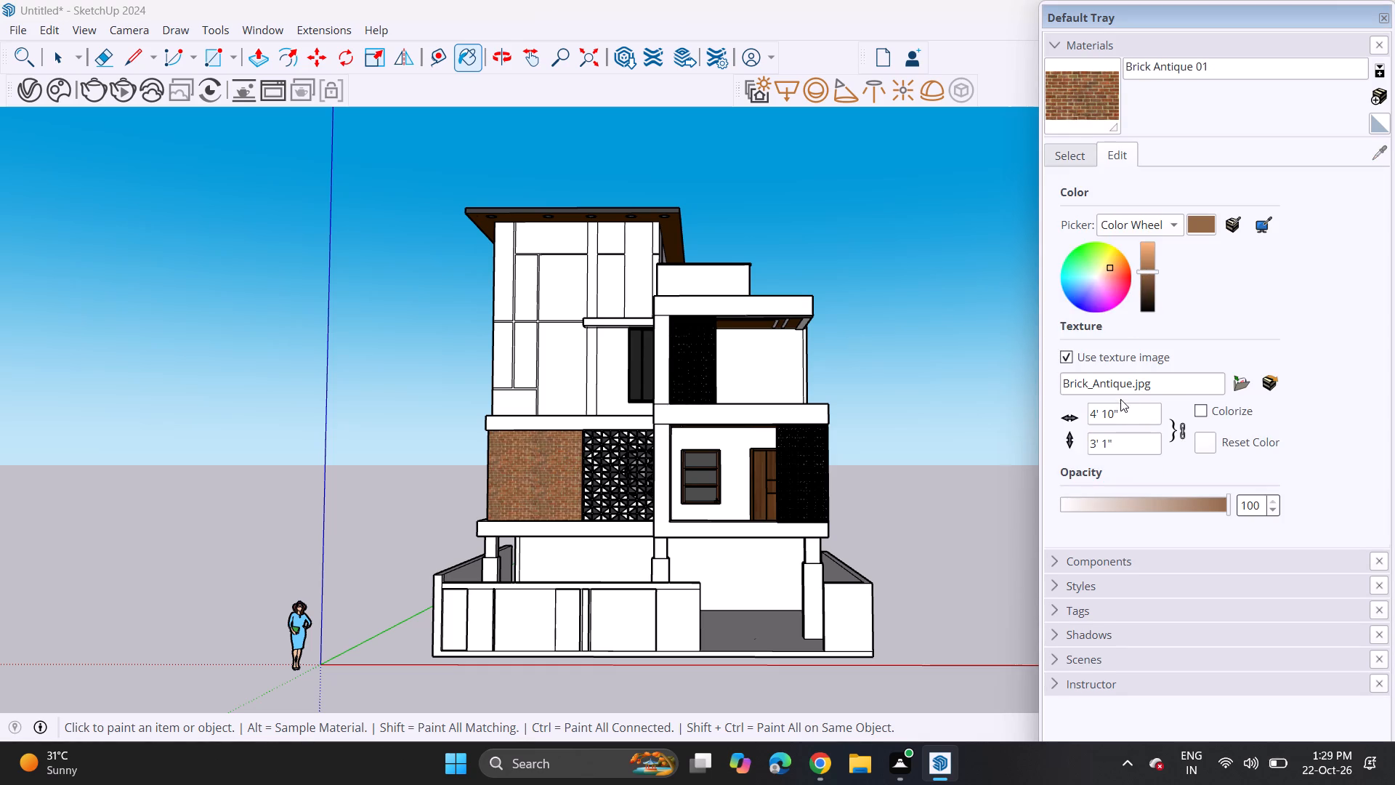
{"action": "left_click", "coordinate": [1120, 407]}
{"action": "key", "text": "BackSpace"}
{"action": "key", "text": "BackSpace"}
{"action": "key", "text": "BackSpace"}
{"action": "key", "text": "BackSpace"}
{"action": "key", "text": "BackSpace"}
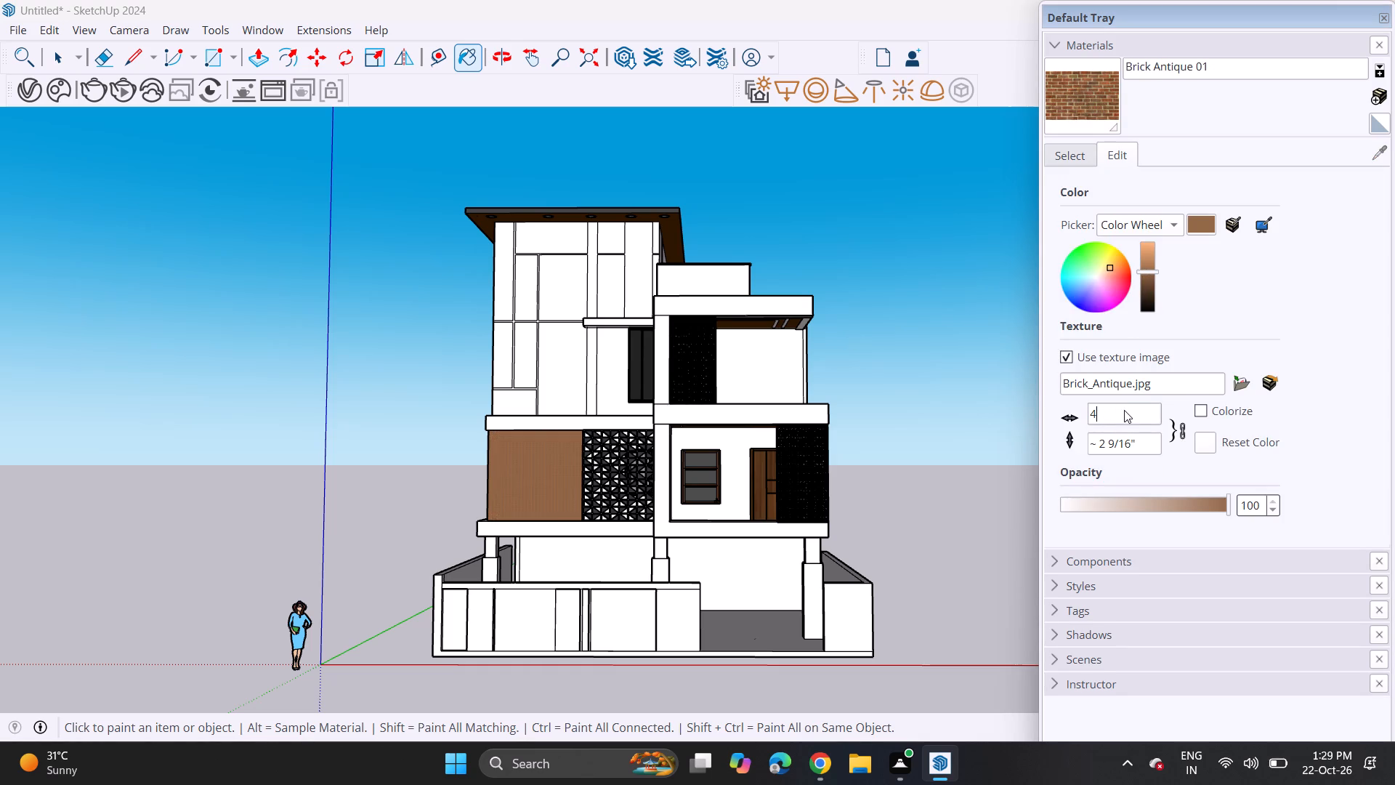
{"action": "key", "text": "BackSpace"}
{"action": "type", "text": "10'"}
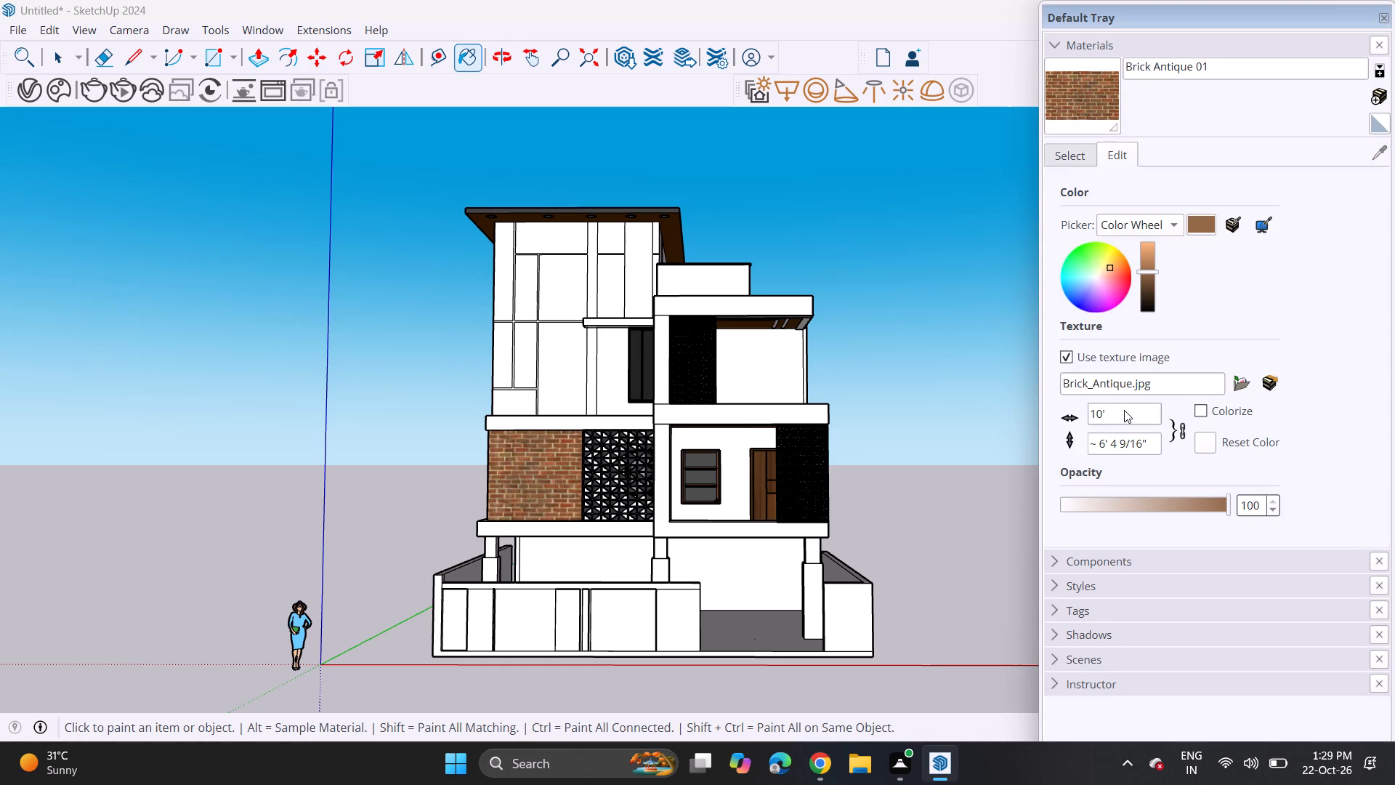
{"action": "key", "text": "Return"}
Shift the Brick Antique 01 color on the color wheel to a muted dark red.
{"action": "left_click", "coordinate": [1115, 265]}
{"action": "left_click_drag", "start_coordinate": [1114, 269], "coordinate": [1115, 276]}
{"action": "left_click", "coordinate": [1117, 262]}
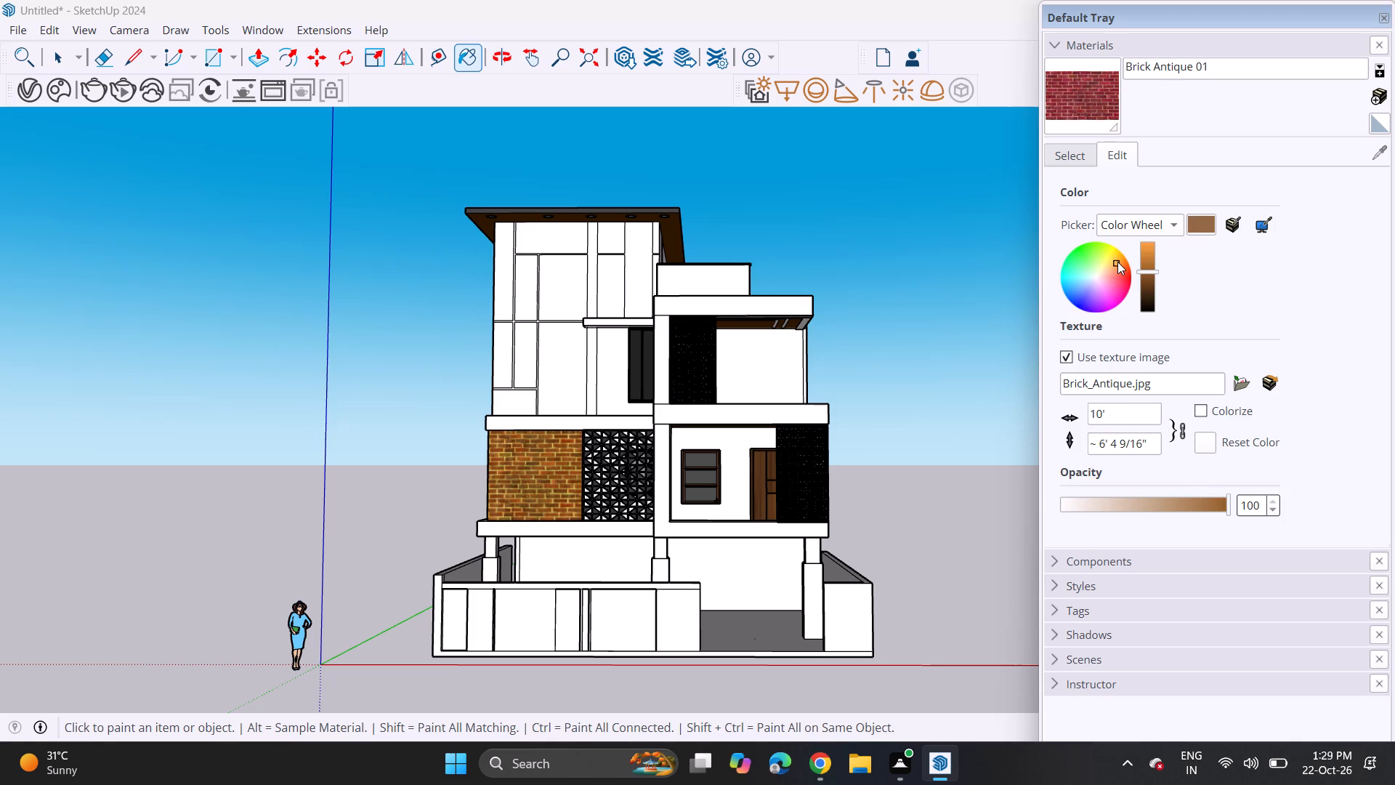
{"action": "left_click", "coordinate": [1115, 273]}
{"action": "left_click", "coordinate": [1115, 265]}
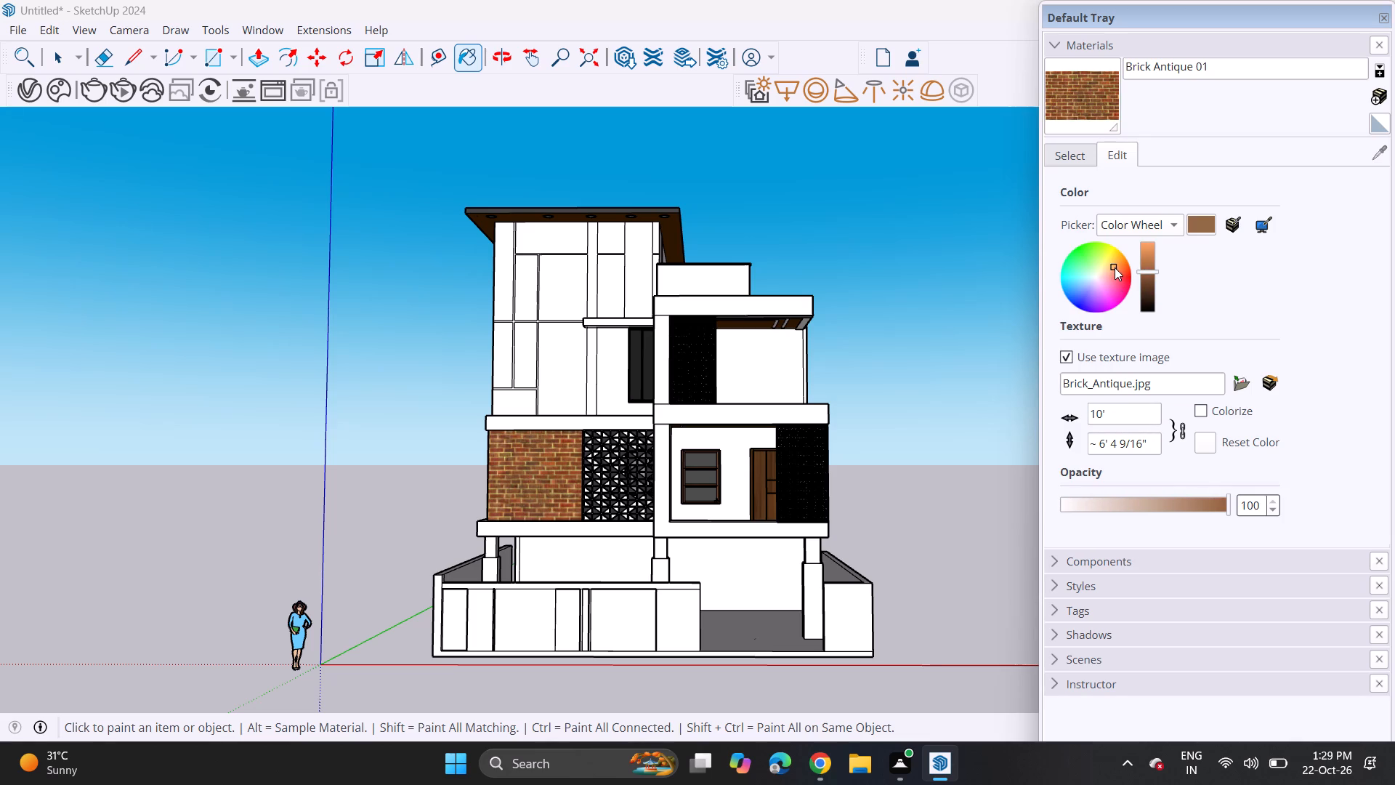
{"action": "left_click", "coordinate": [1115, 267]}
{"action": "left_click", "coordinate": [1115, 273]}
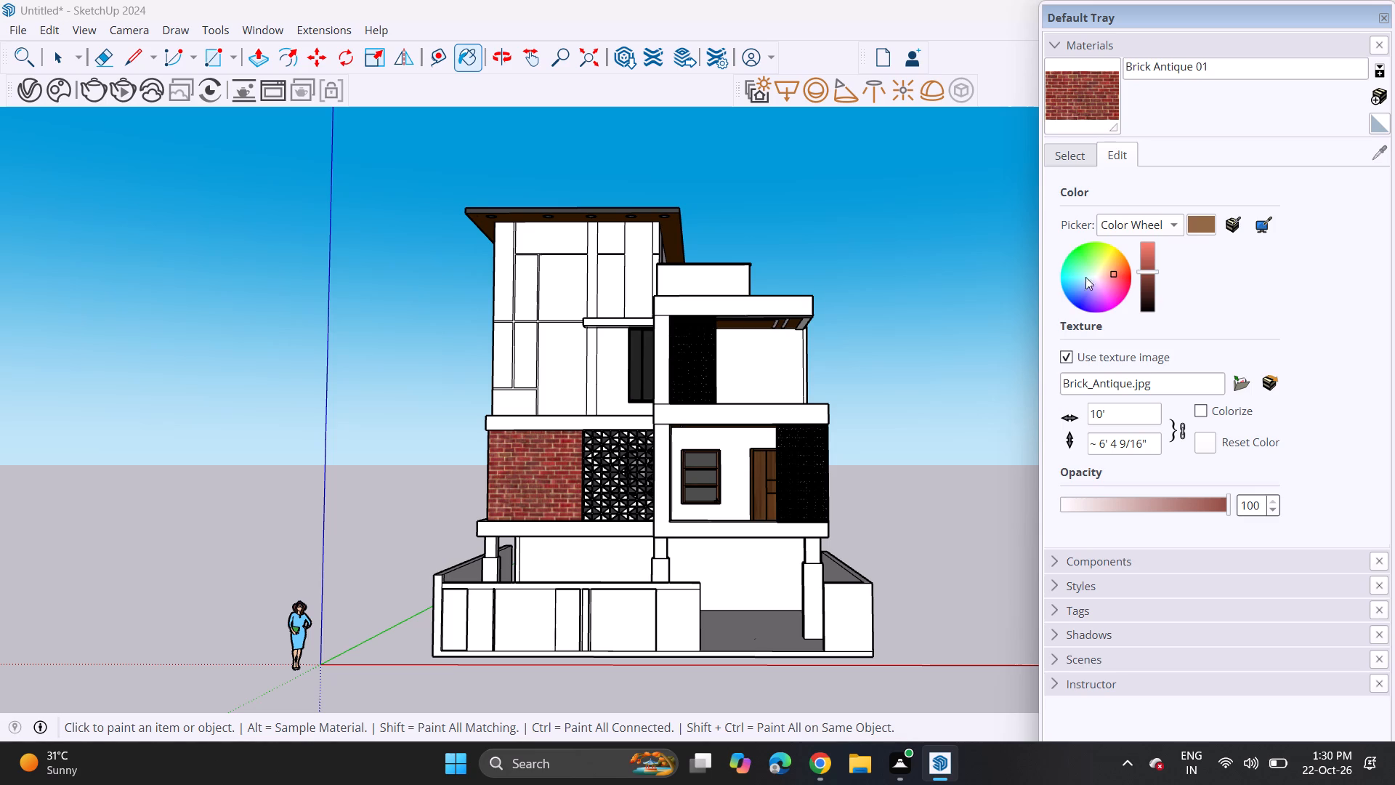
{"action": "key", "text": "space"}
{"action": "left_click", "coordinate": [784, 240]}
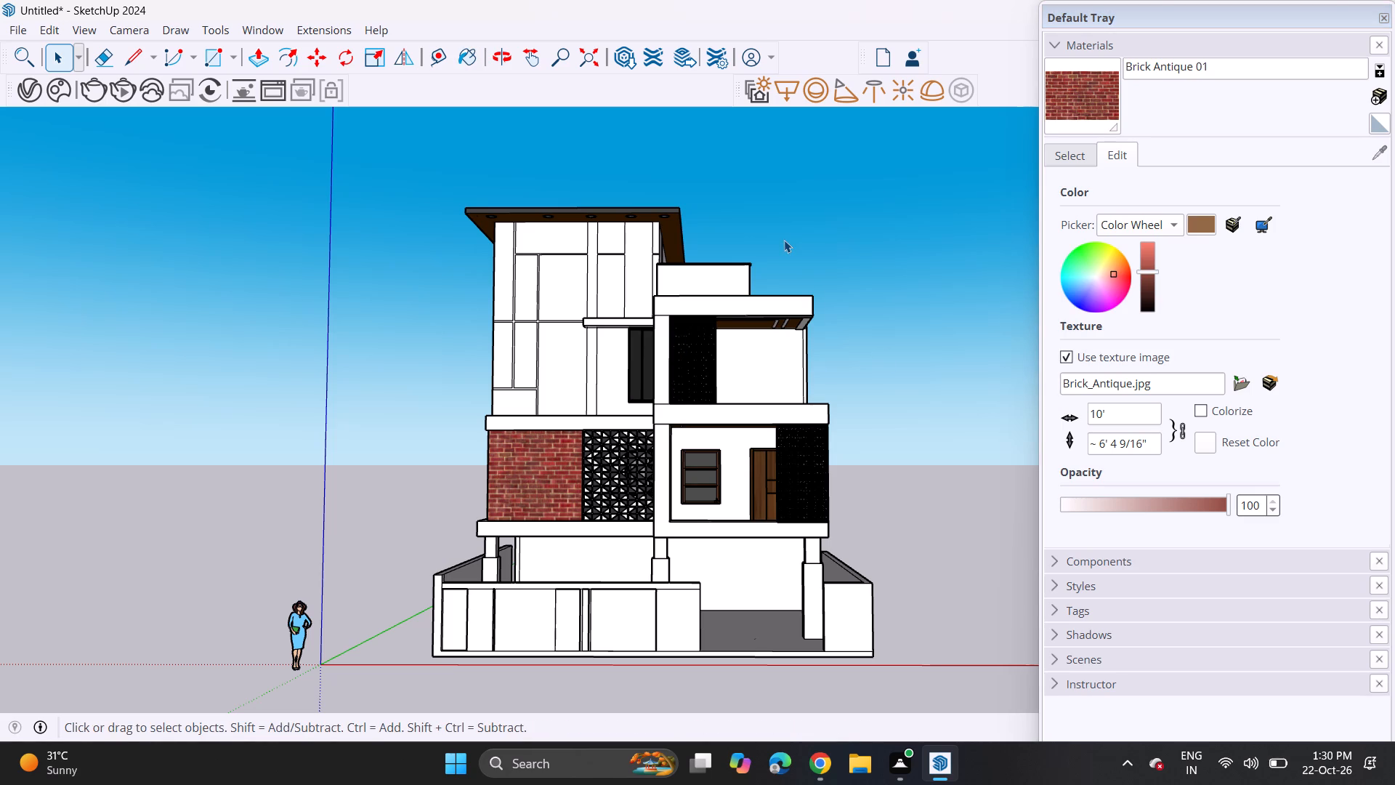
Paint the recessed ground-floor wall behind the columns and its narrow end face with 0135_DarkGray from the Colors-Named collection.
{"action": "left_click", "coordinate": [1086, 153]}
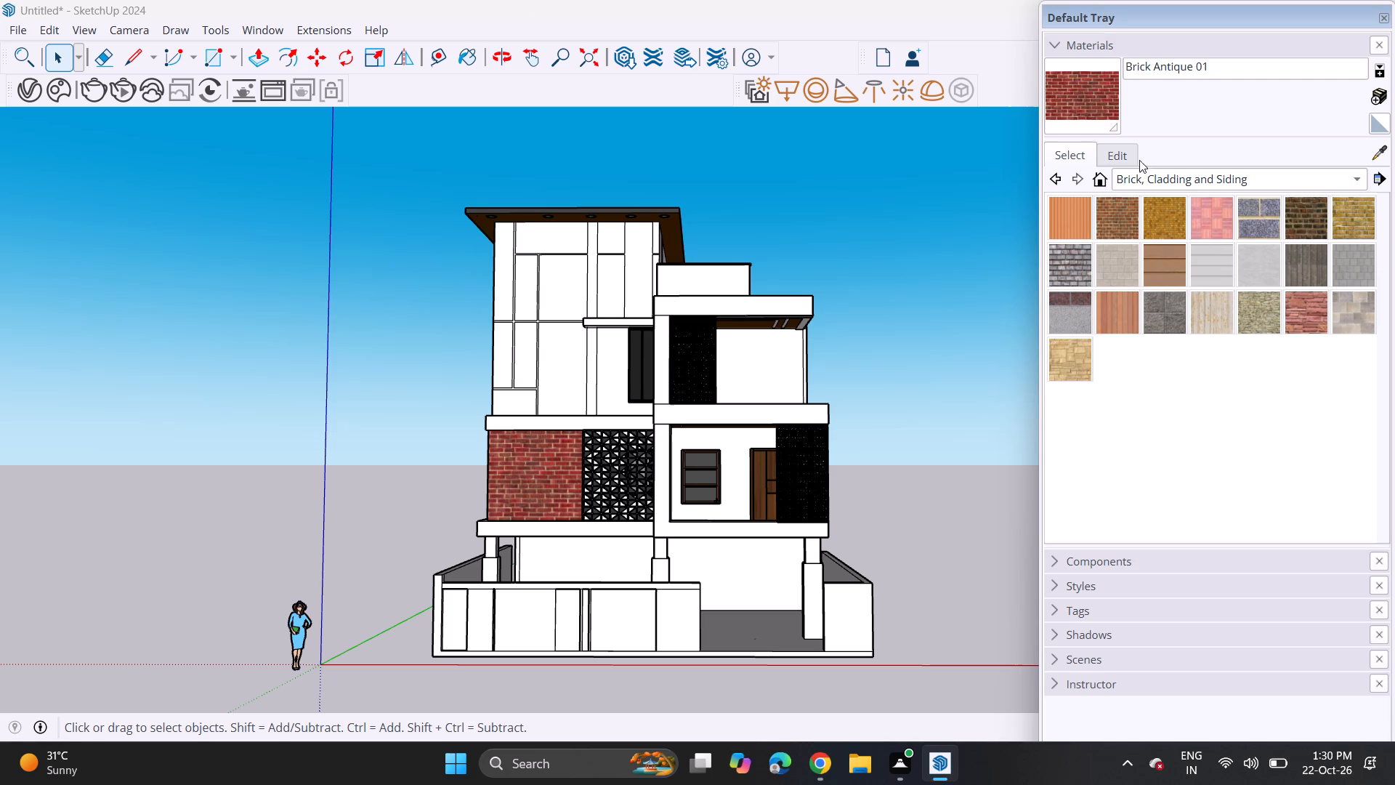
{"action": "left_click", "coordinate": [1242, 185]}
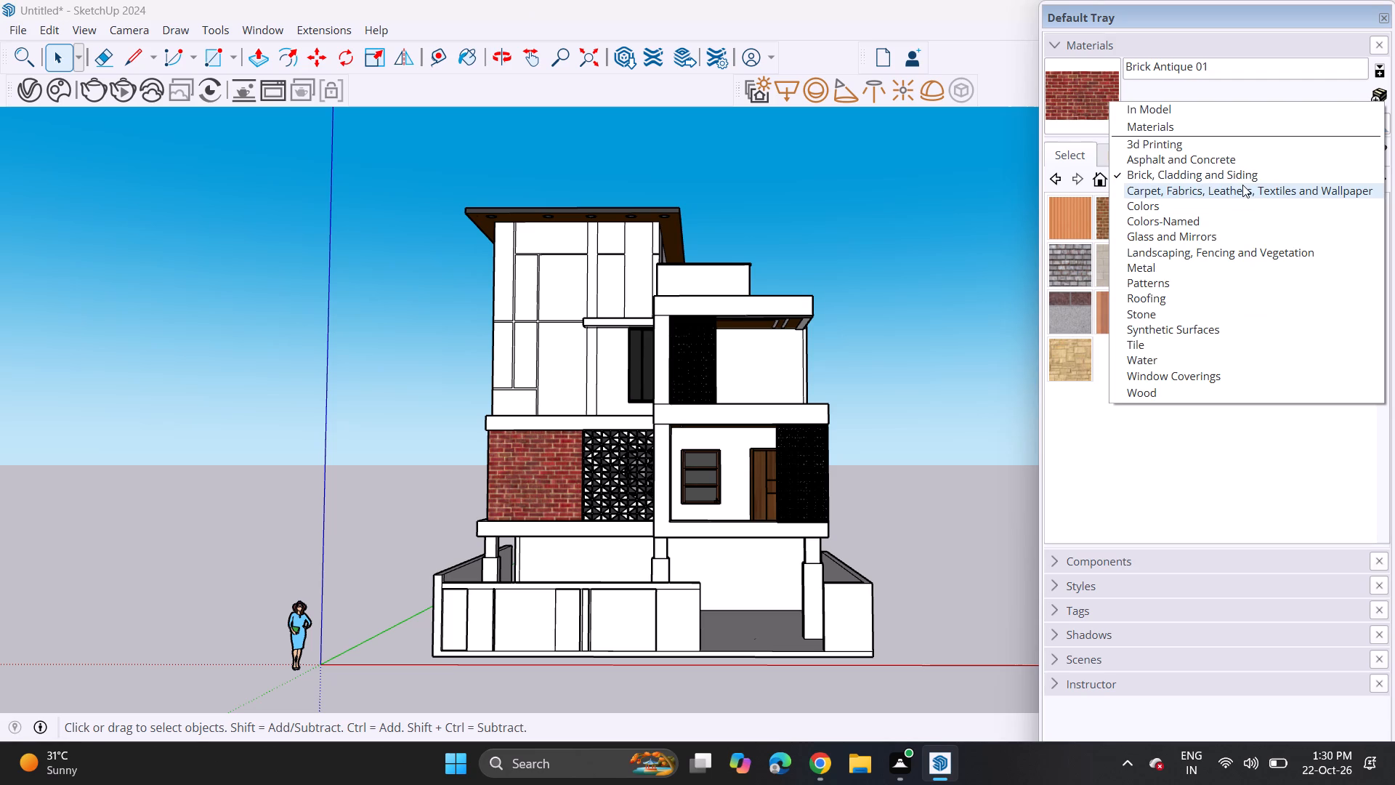
{"action": "left_click", "coordinate": [1206, 150]}
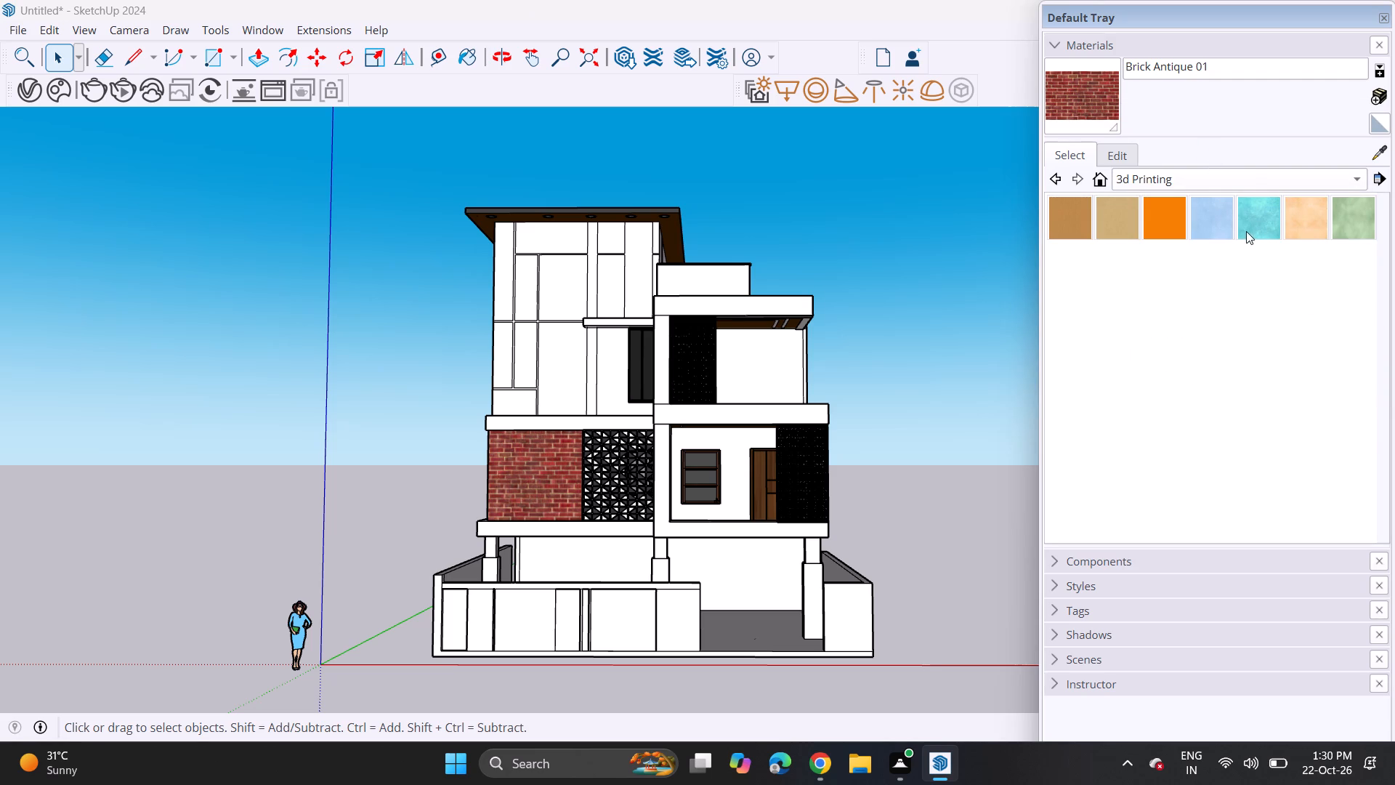
{"action": "left_click", "coordinate": [1250, 188]}
{"action": "left_click", "coordinate": [1233, 188]}
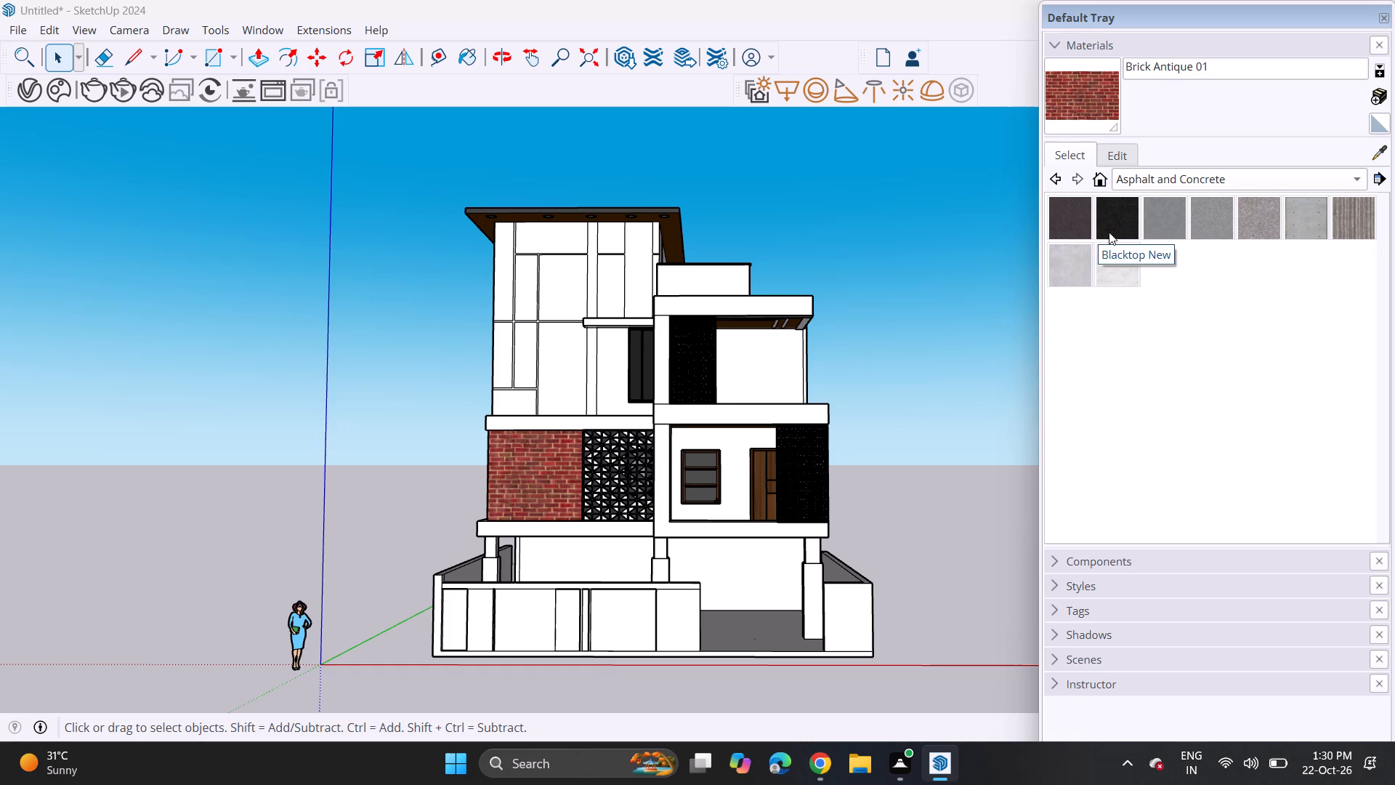
{"action": "left_click", "coordinate": [1214, 180]}
{"action": "left_click", "coordinate": [1169, 235]}
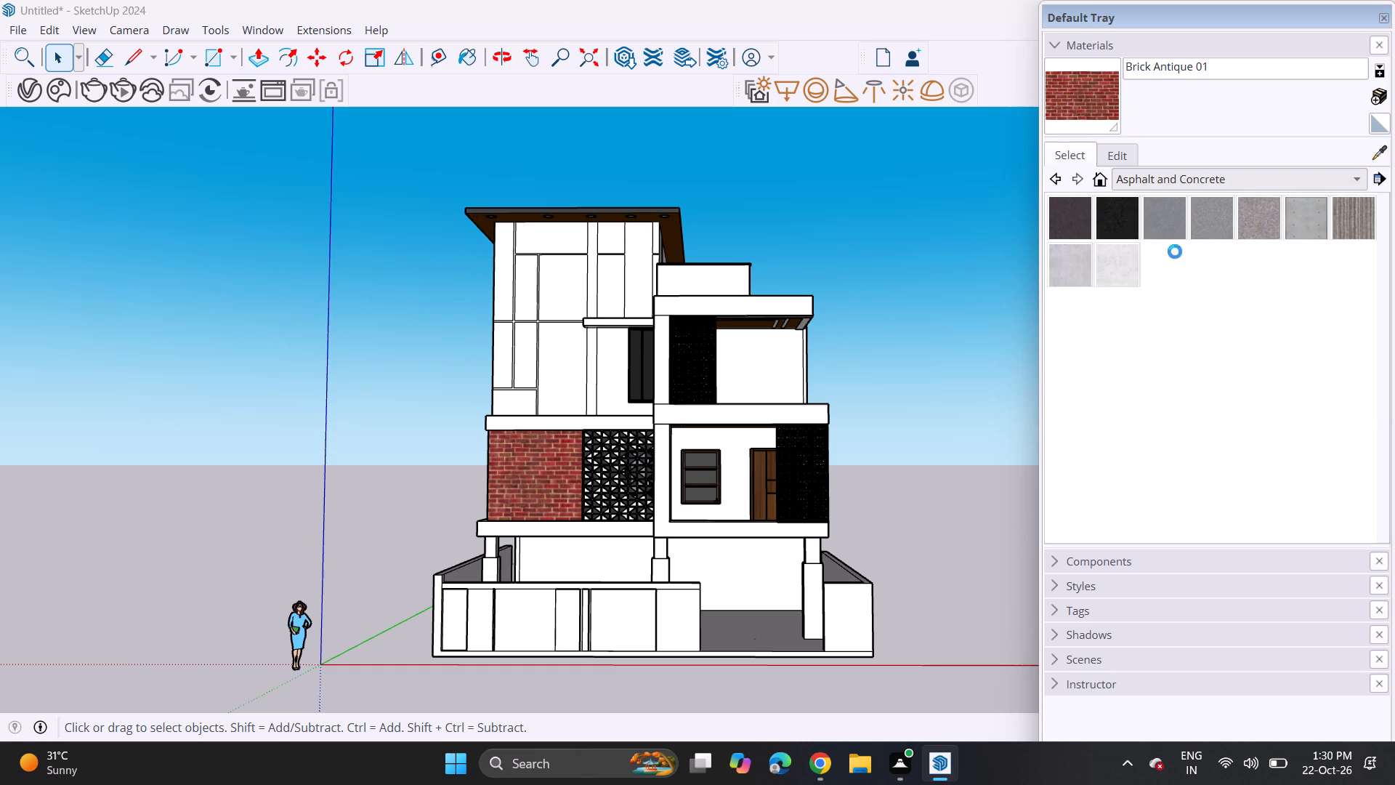
{"action": "scroll", "coordinate": [1181, 349], "scroll_direction": "down", "scroll_amount": 9}
{"action": "scroll", "coordinate": [1188, 371], "scroll_direction": "down", "scroll_amount": 16}
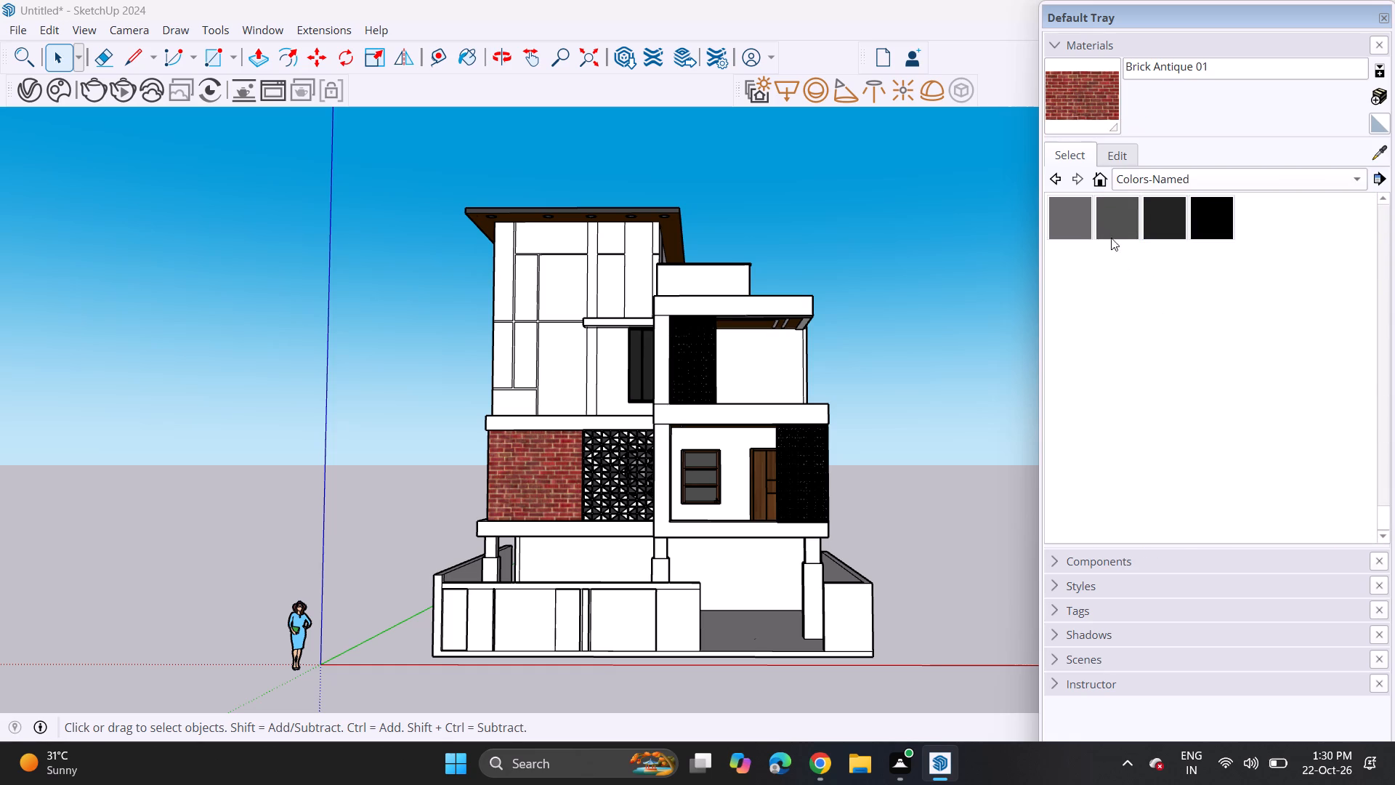
{"action": "left_click", "coordinate": [1103, 225]}
{"action": "left_click", "coordinate": [567, 565]}
{"action": "scroll", "coordinate": [772, 547], "scroll_direction": "up", "scroll_amount": 1}
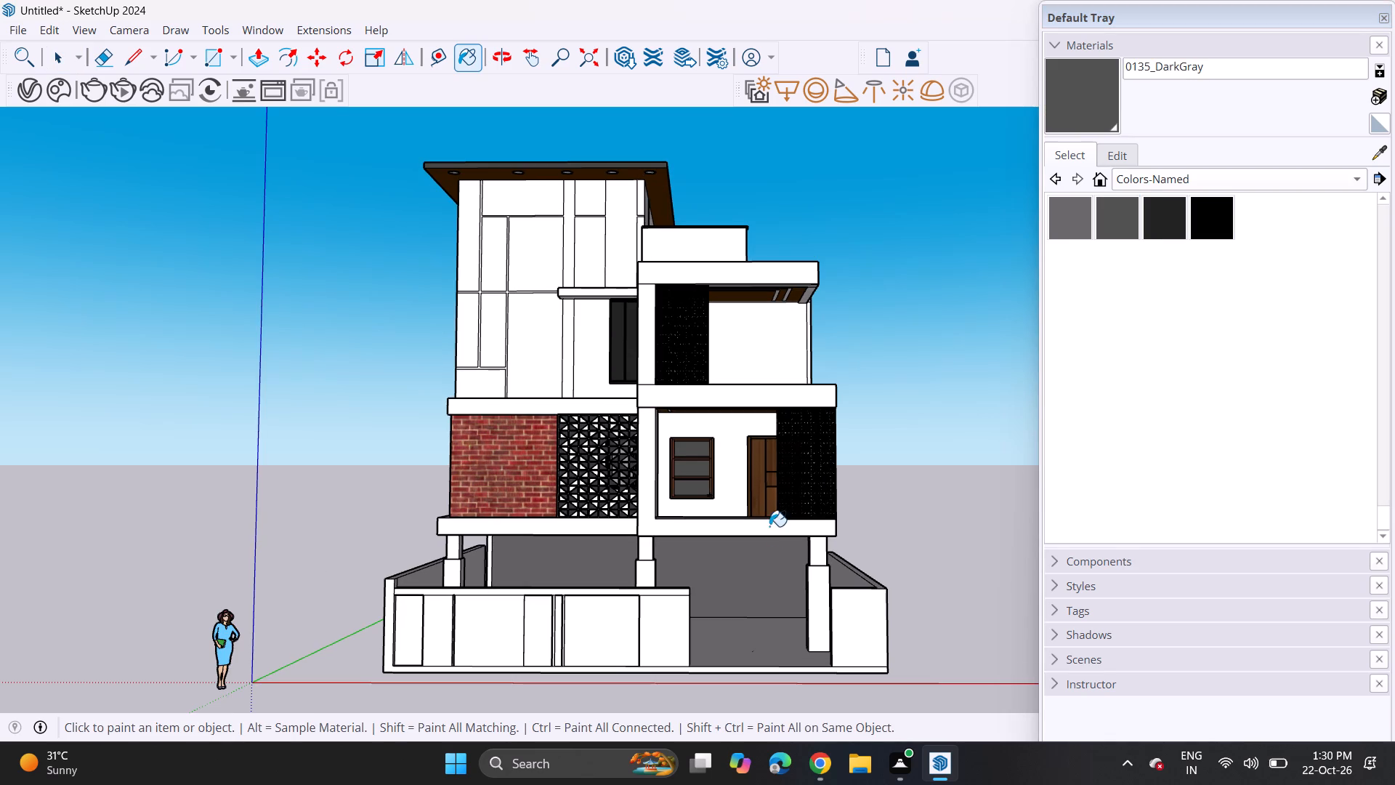
{"action": "middle_click_drag", "start_coordinate": [642, 578], "coordinate": [666, 565]}
{"action": "scroll", "coordinate": [655, 578], "scroll_direction": "up", "scroll_amount": 8}
{"action": "left_click", "coordinate": [437, 548]}
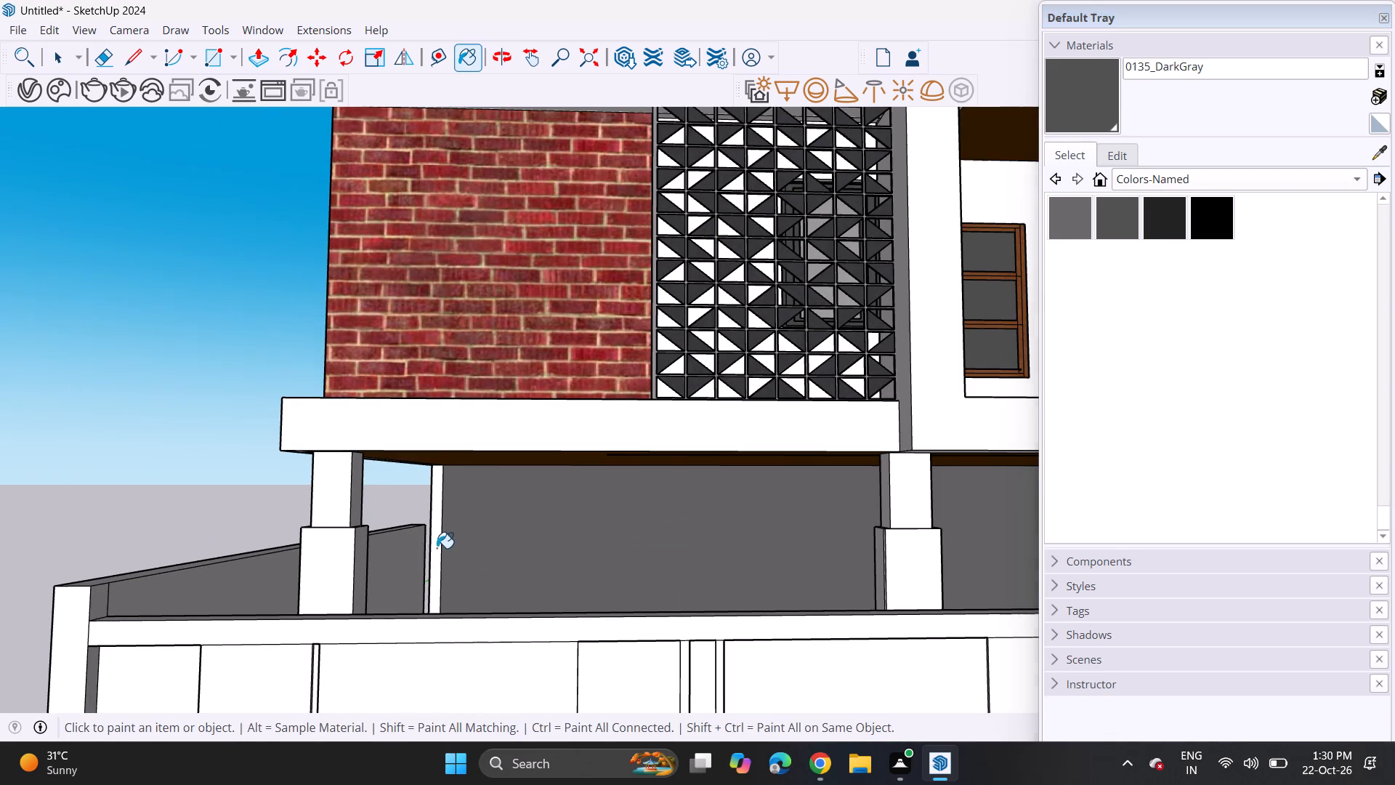
{"action": "scroll", "coordinate": [477, 483], "scroll_direction": "up", "scroll_amount": 1}
{"action": "scroll", "coordinate": [462, 524], "scroll_direction": "down", "scroll_amount": 6}
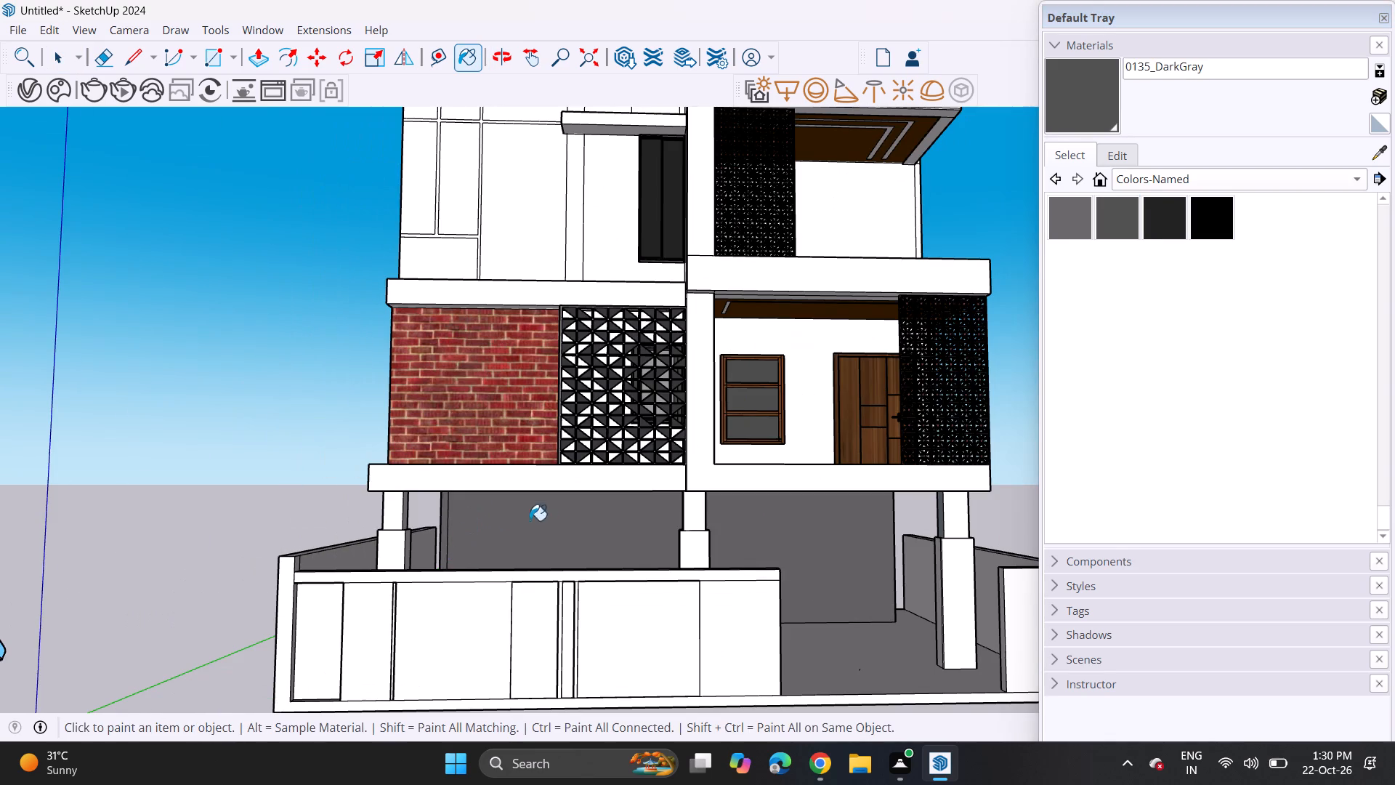
Sample Color C08 from the upper balcony's brown ceiling and paint the front face of the corner column's lower casing with it.
{"action": "left_click", "coordinate": [1381, 151]}
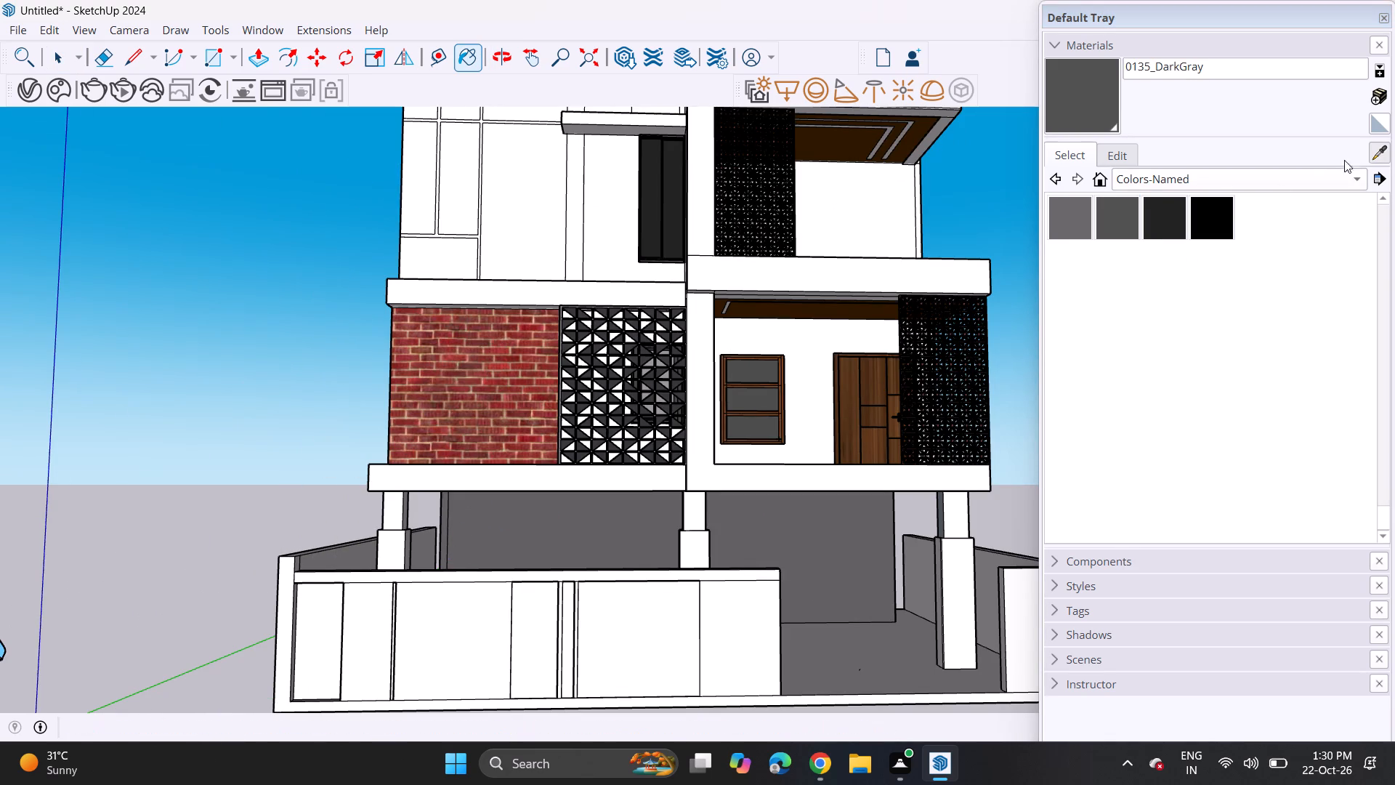
{"action": "left_click", "coordinate": [851, 141]}
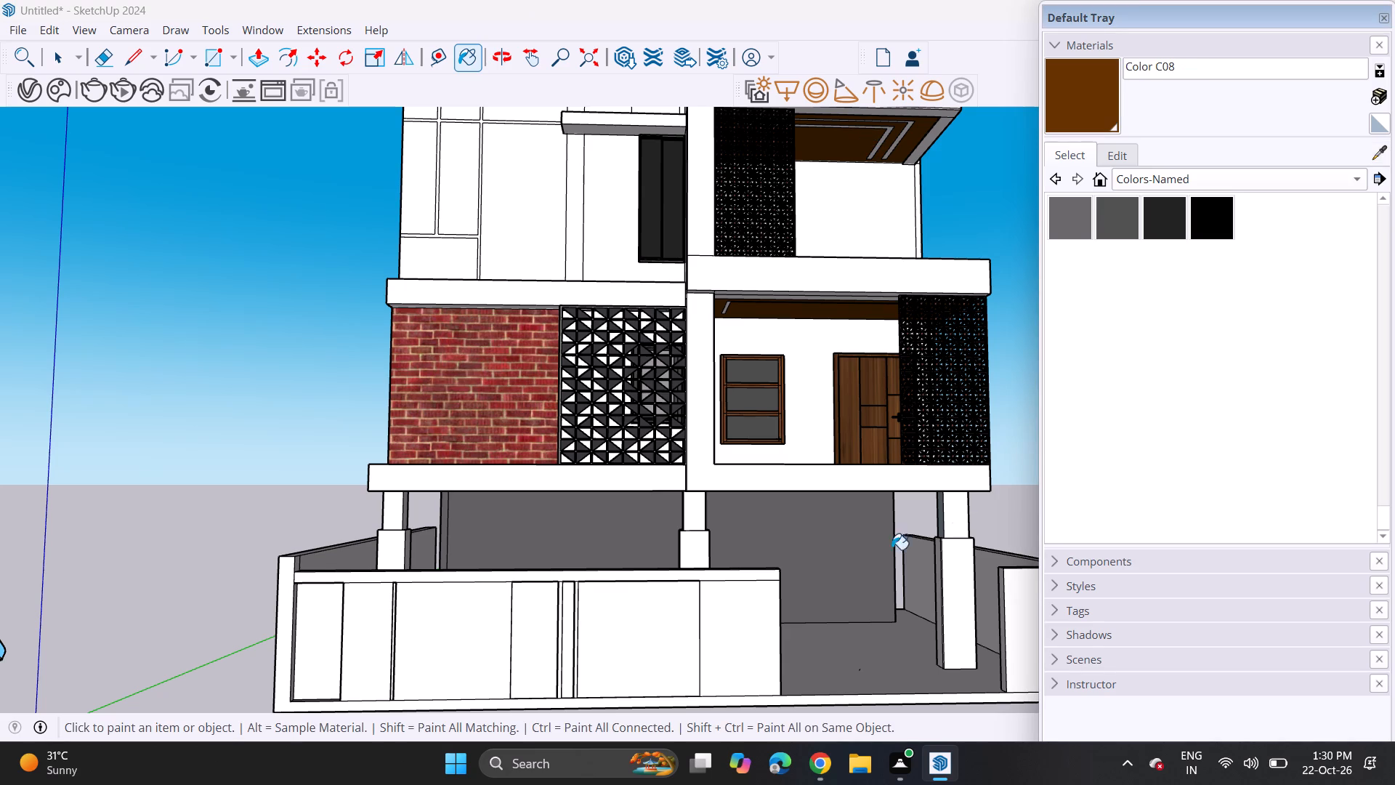
{"action": "left_click", "coordinate": [962, 577]}
{"action": "left_click", "coordinate": [938, 560]}
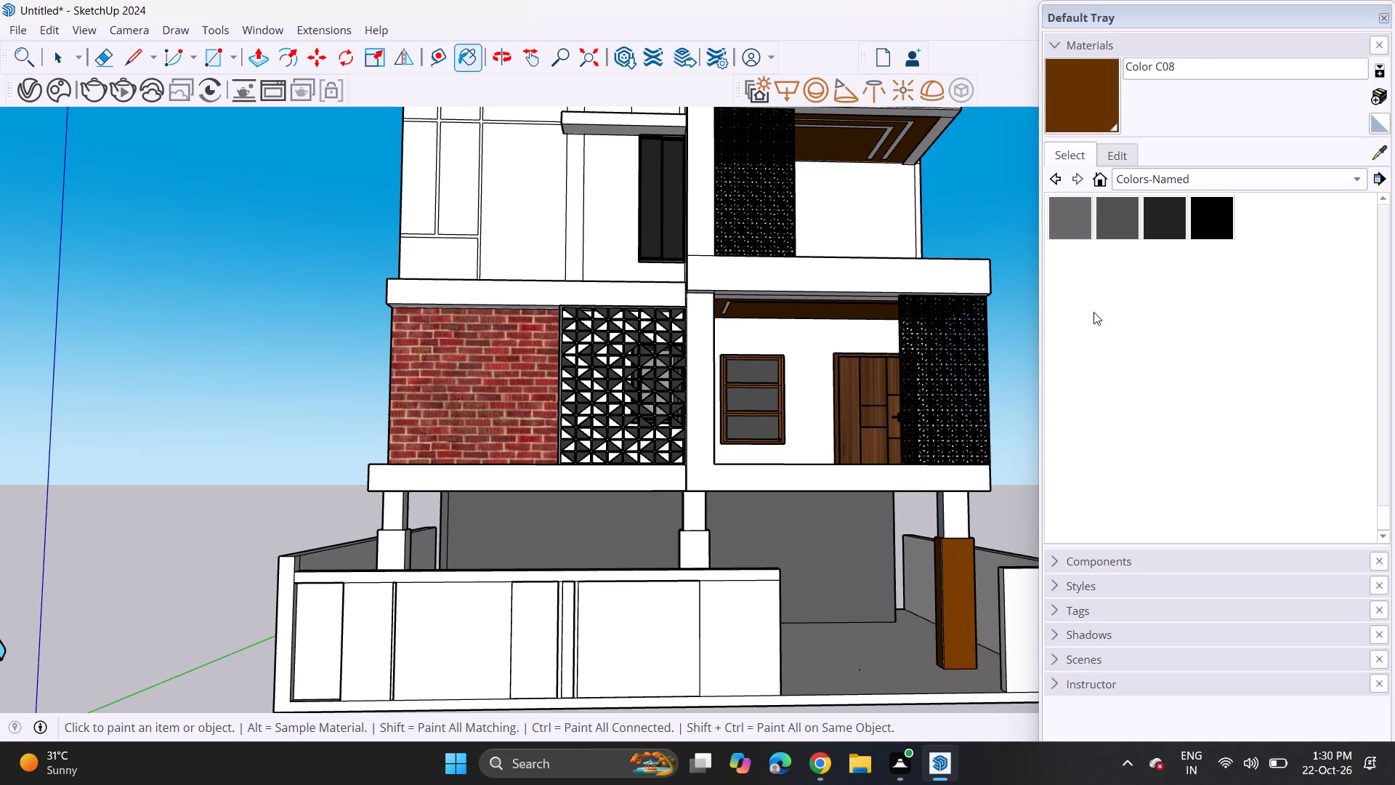
Look through the Colors-Named and Colors collections for shades suitable for the column casings.
{"action": "left_click", "coordinate": [1102, 157]}
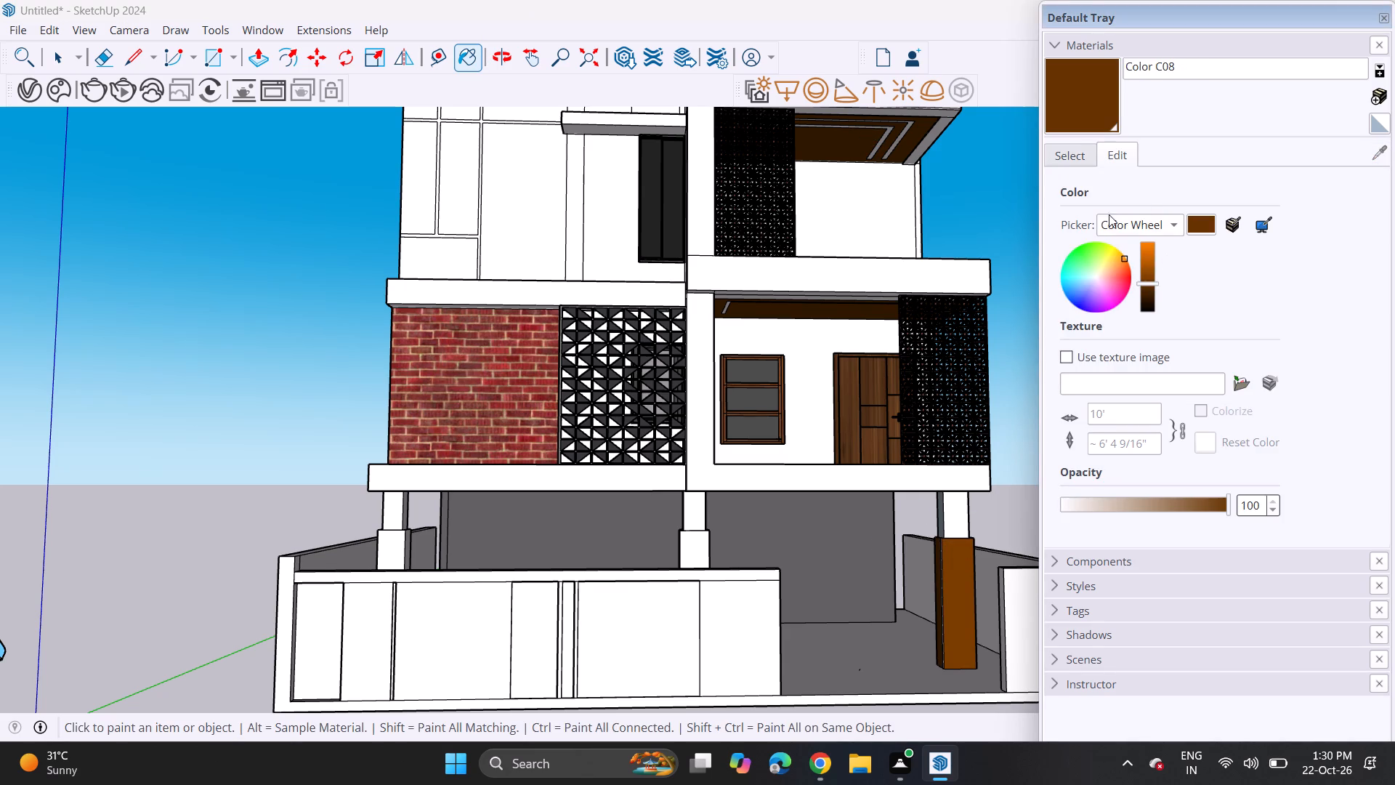
{"action": "left_click", "coordinate": [1076, 146]}
{"action": "scroll", "coordinate": [1152, 238], "scroll_direction": "up", "scroll_amount": 12}
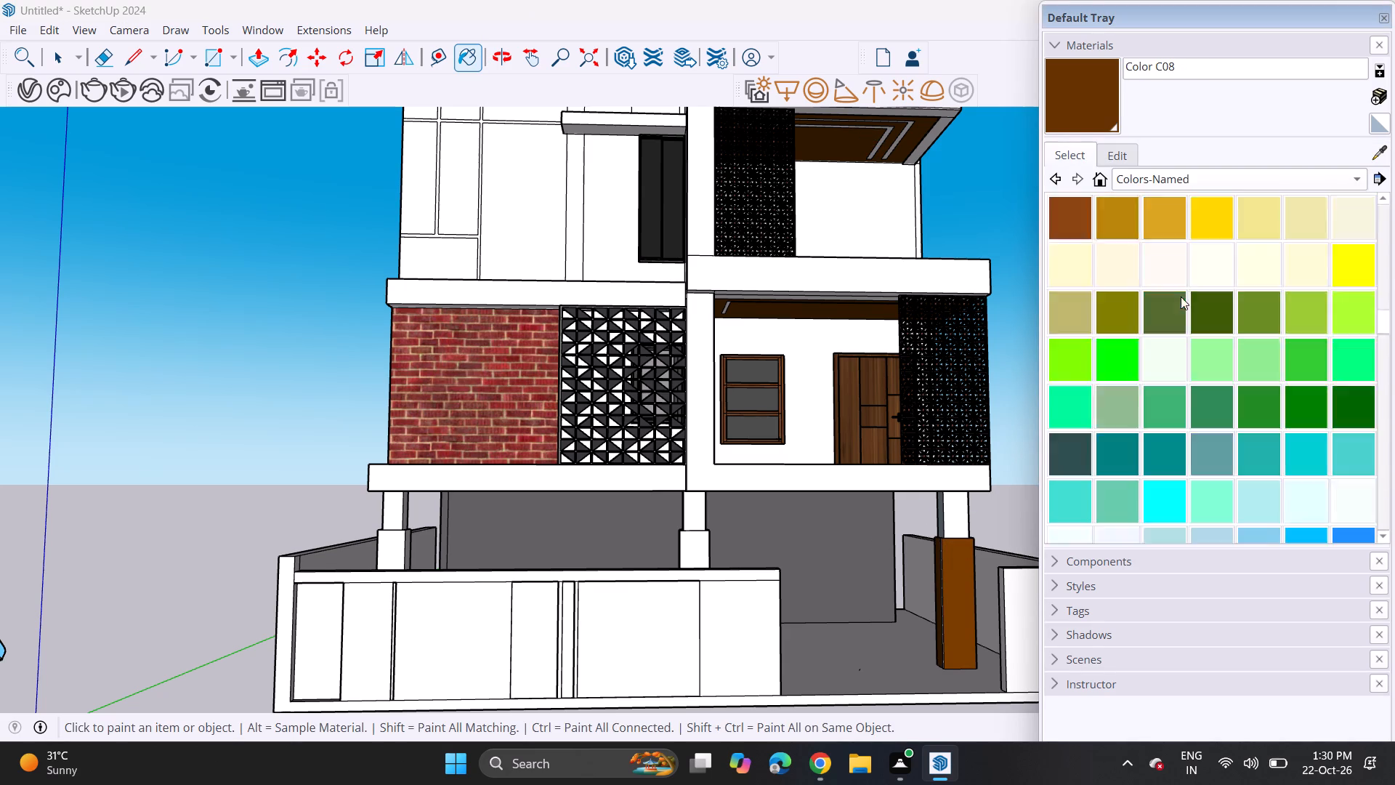
{"action": "scroll", "coordinate": [1181, 297], "scroll_direction": "up", "scroll_amount": 7}
{"action": "scroll", "coordinate": [1174, 389], "scroll_direction": "up", "scroll_amount": 1}
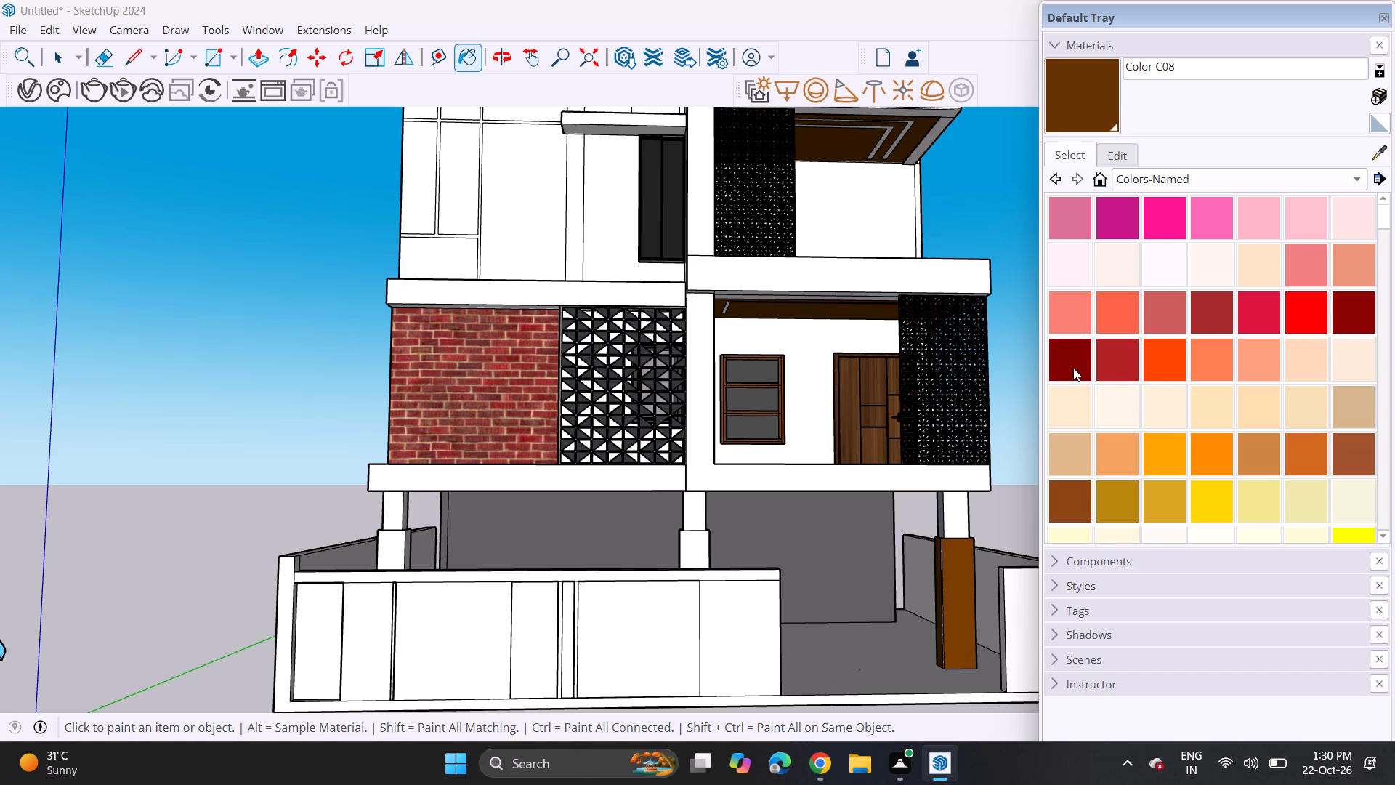
{"action": "scroll", "coordinate": [1208, 318], "scroll_direction": "up", "scroll_amount": 10}
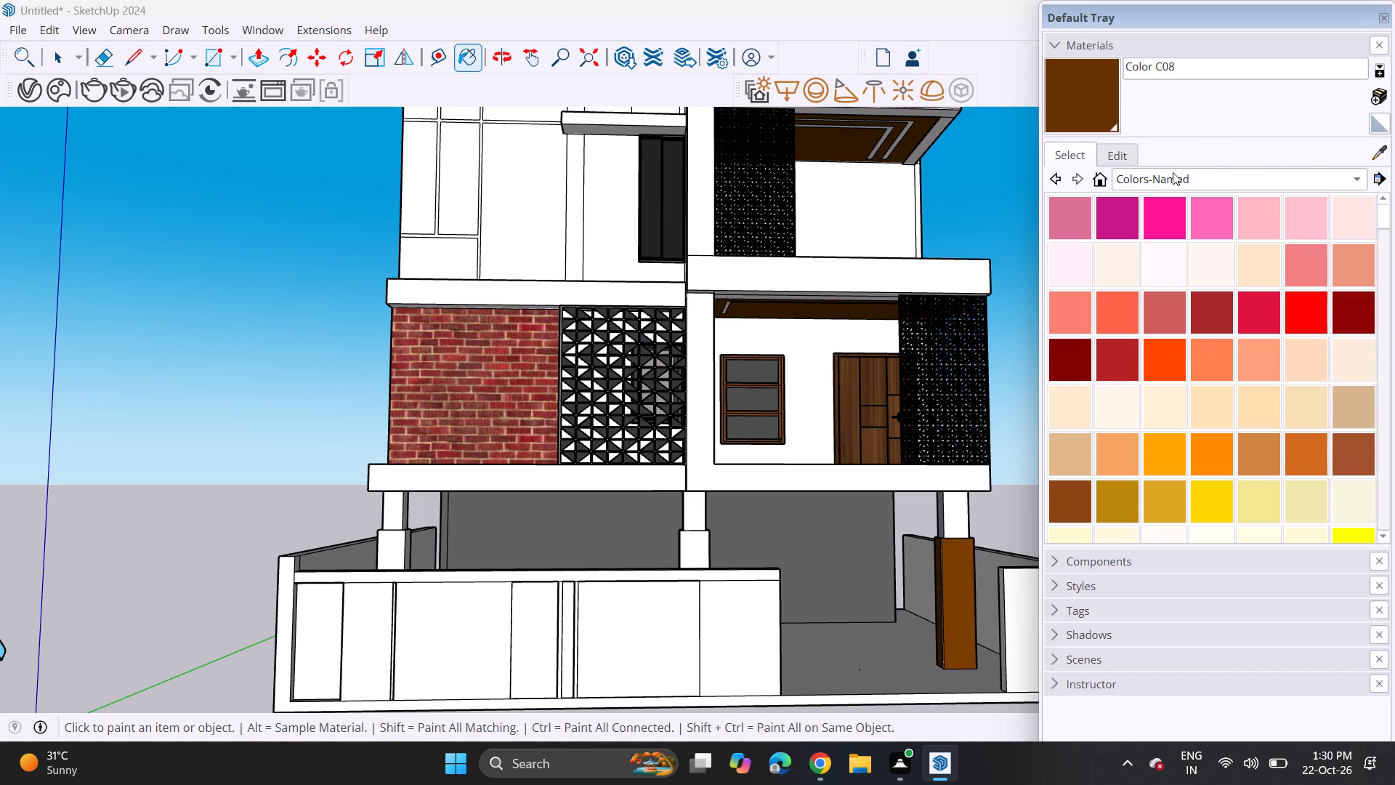
{"action": "left_click", "coordinate": [1173, 172]}
{"action": "left_click", "coordinate": [1156, 161]}
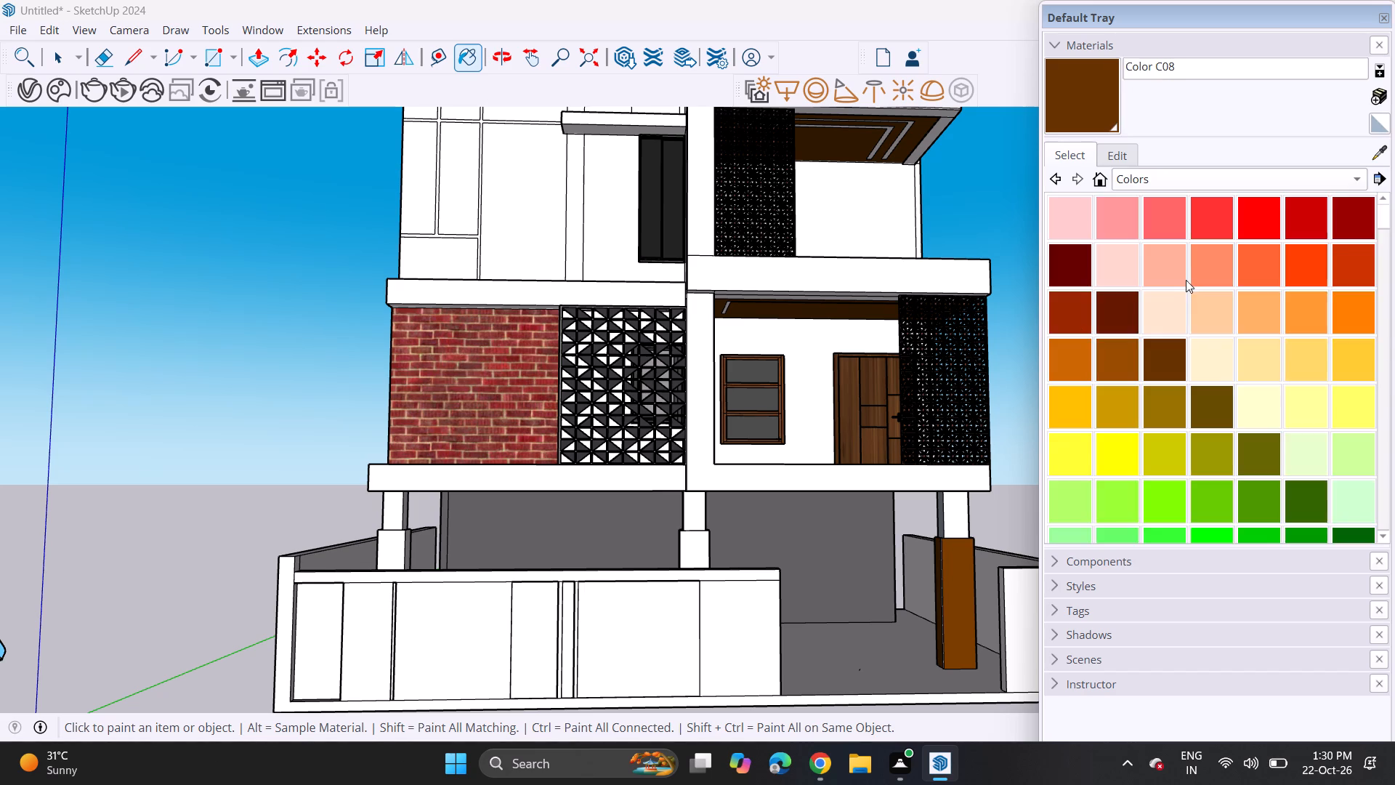
{"action": "scroll", "coordinate": [1186, 282], "scroll_direction": "down", "scroll_amount": 7}
{"action": "scroll", "coordinate": [1186, 297], "scroll_direction": "up", "scroll_amount": 6}
{"action": "scroll", "coordinate": [1186, 297], "scroll_direction": "down", "scroll_amount": 13}
{"action": "scroll", "coordinate": [1197, 305], "scroll_direction": "up", "scroll_amount": 2}
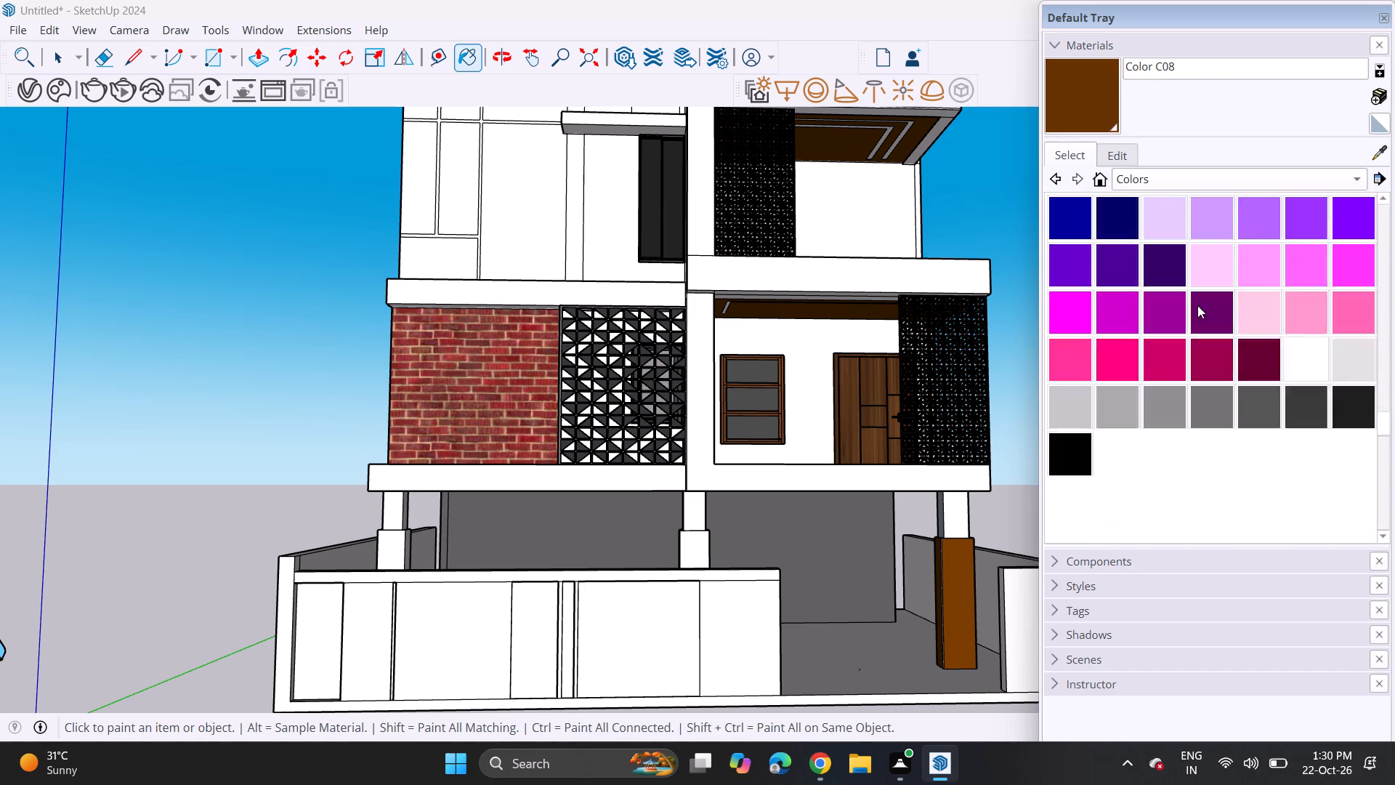
{"action": "scroll", "coordinate": [1197, 305], "scroll_direction": "up", "scroll_amount": 11}
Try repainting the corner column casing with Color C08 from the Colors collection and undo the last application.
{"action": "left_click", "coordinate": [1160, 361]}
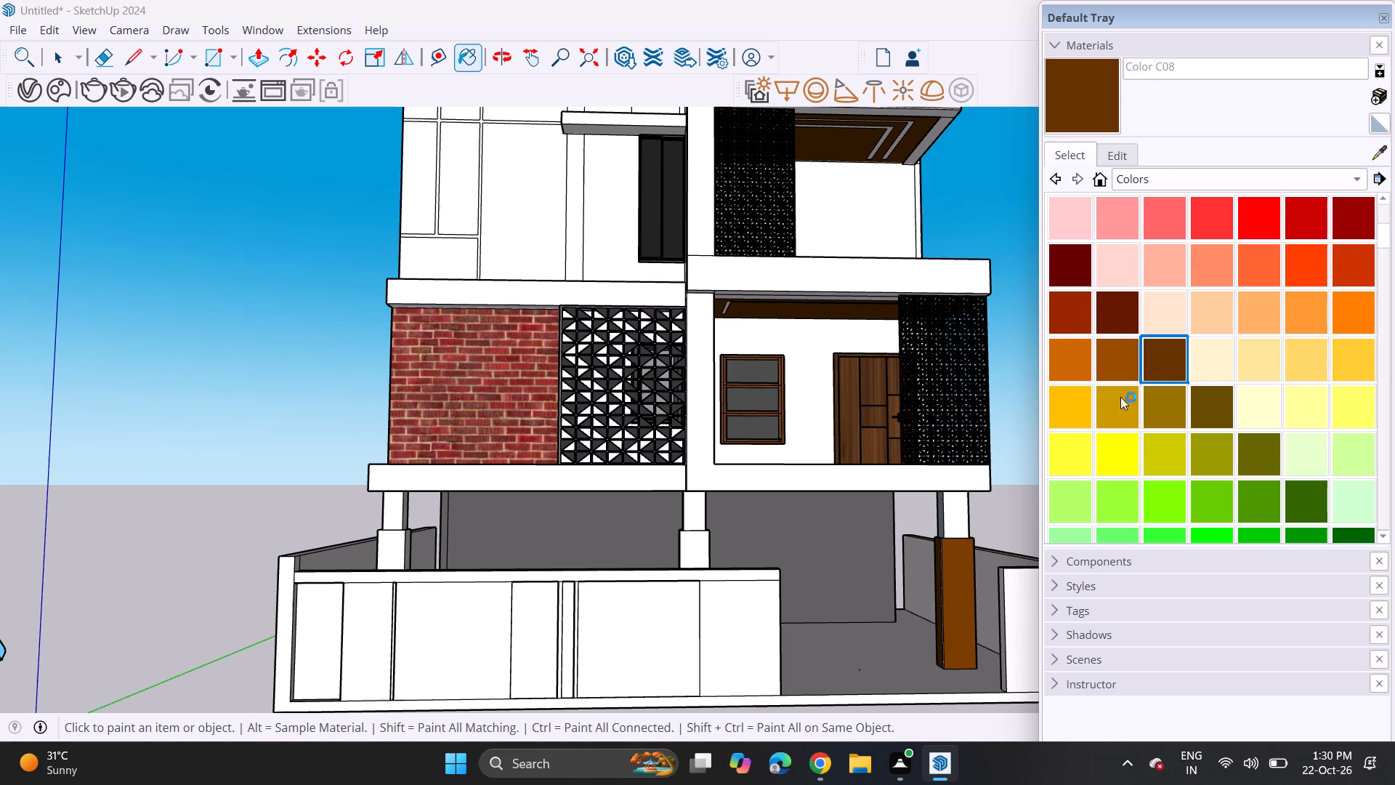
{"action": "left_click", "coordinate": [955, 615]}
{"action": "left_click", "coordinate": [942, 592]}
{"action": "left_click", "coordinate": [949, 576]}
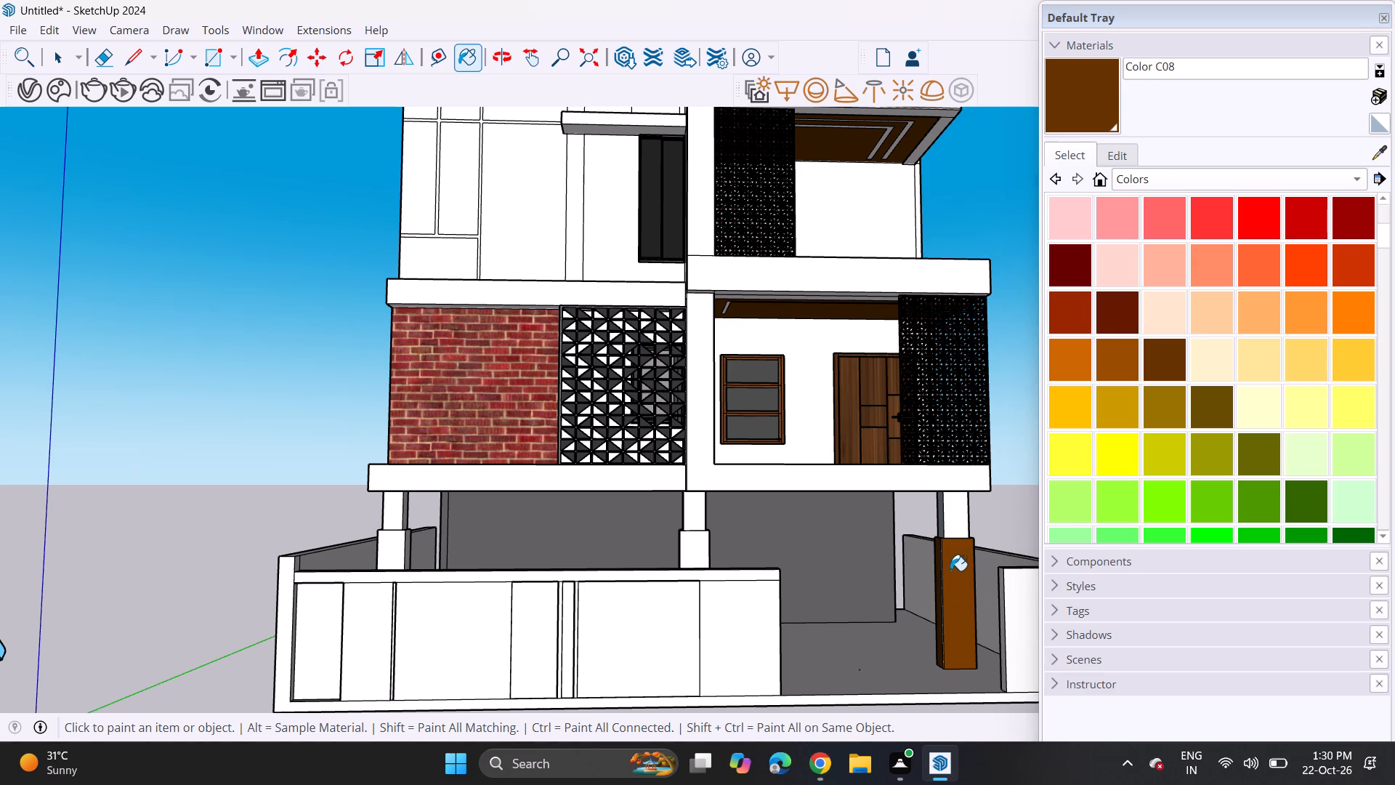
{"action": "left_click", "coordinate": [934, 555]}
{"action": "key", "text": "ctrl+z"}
Paint the adjacent outer side face of the corner column's lower casing with Color C08.
{"action": "scroll", "coordinate": [977, 572], "scroll_direction": "up", "scroll_amount": 1}
{"action": "middle_click_drag", "start_coordinate": [971, 572], "coordinate": [620, 632]}
{"action": "scroll", "coordinate": [830, 613], "scroll_direction": "up", "scroll_amount": 5}
{"action": "left_click", "coordinate": [841, 626]}
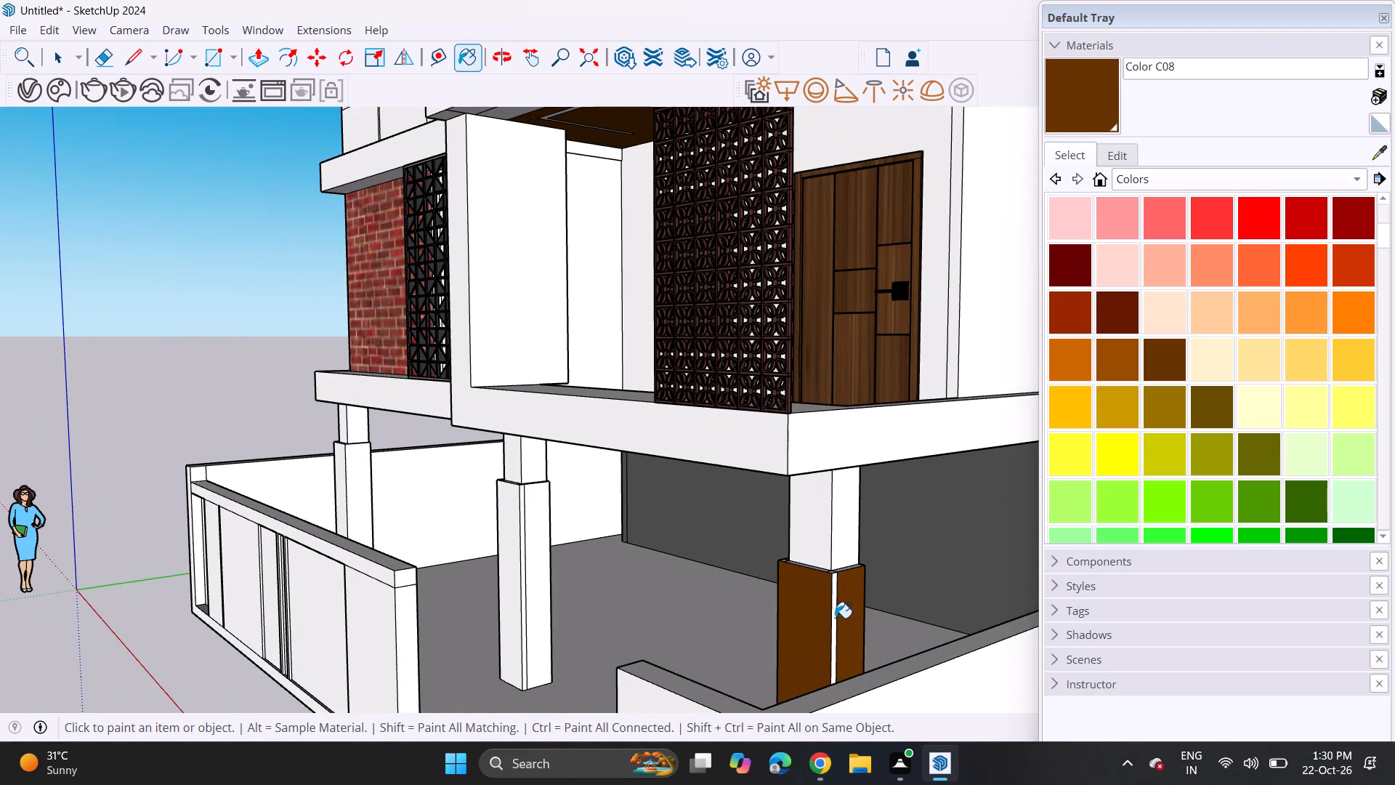
{"action": "left_click", "coordinate": [832, 616]}
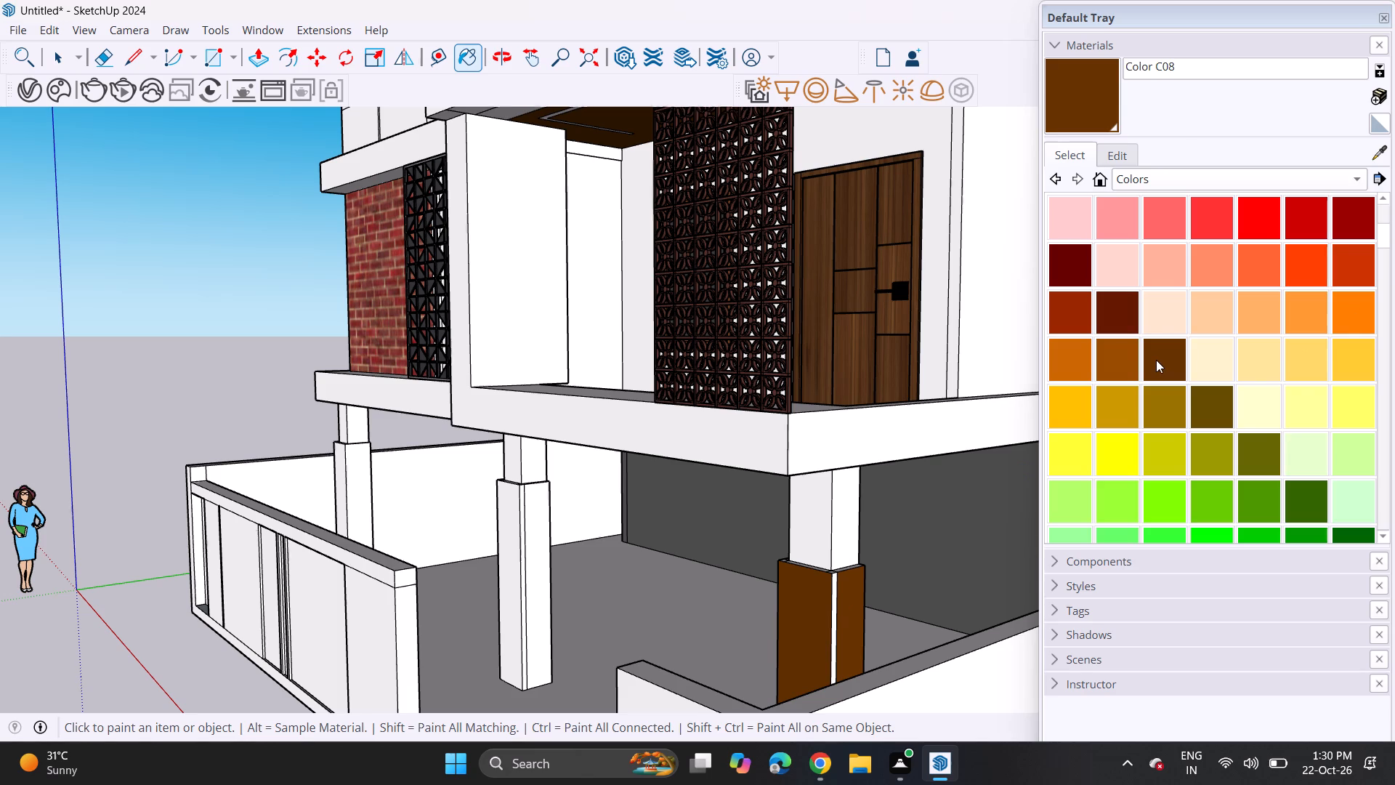
Try Color A08 on the outer side face of the corner column's casing and replace it with Color B08.
{"action": "left_click", "coordinate": [1156, 360]}
{"action": "left_click", "coordinate": [1054, 273]}
{"action": "left_click", "coordinate": [854, 584]}
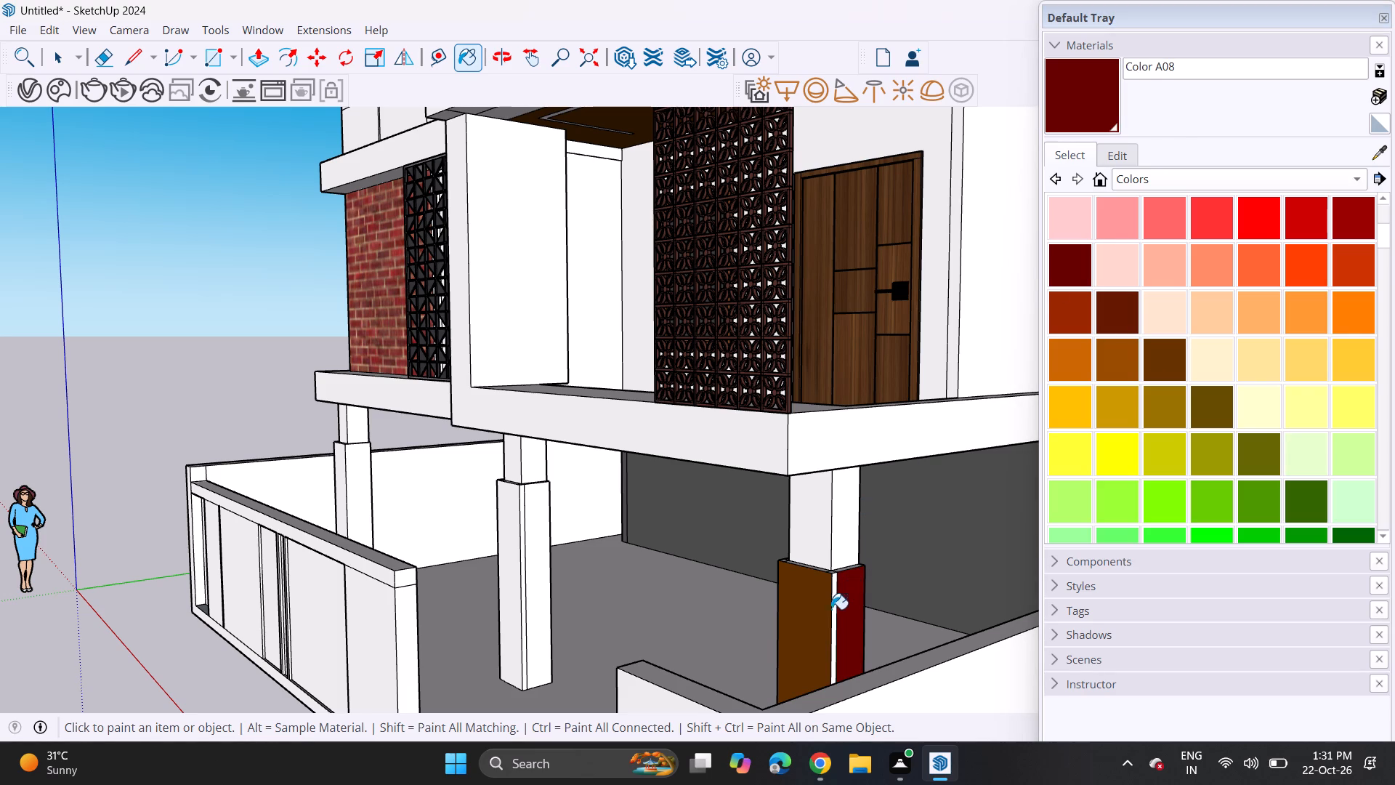
{"action": "left_click", "coordinate": [1117, 316]}
{"action": "left_click", "coordinate": [862, 599]}
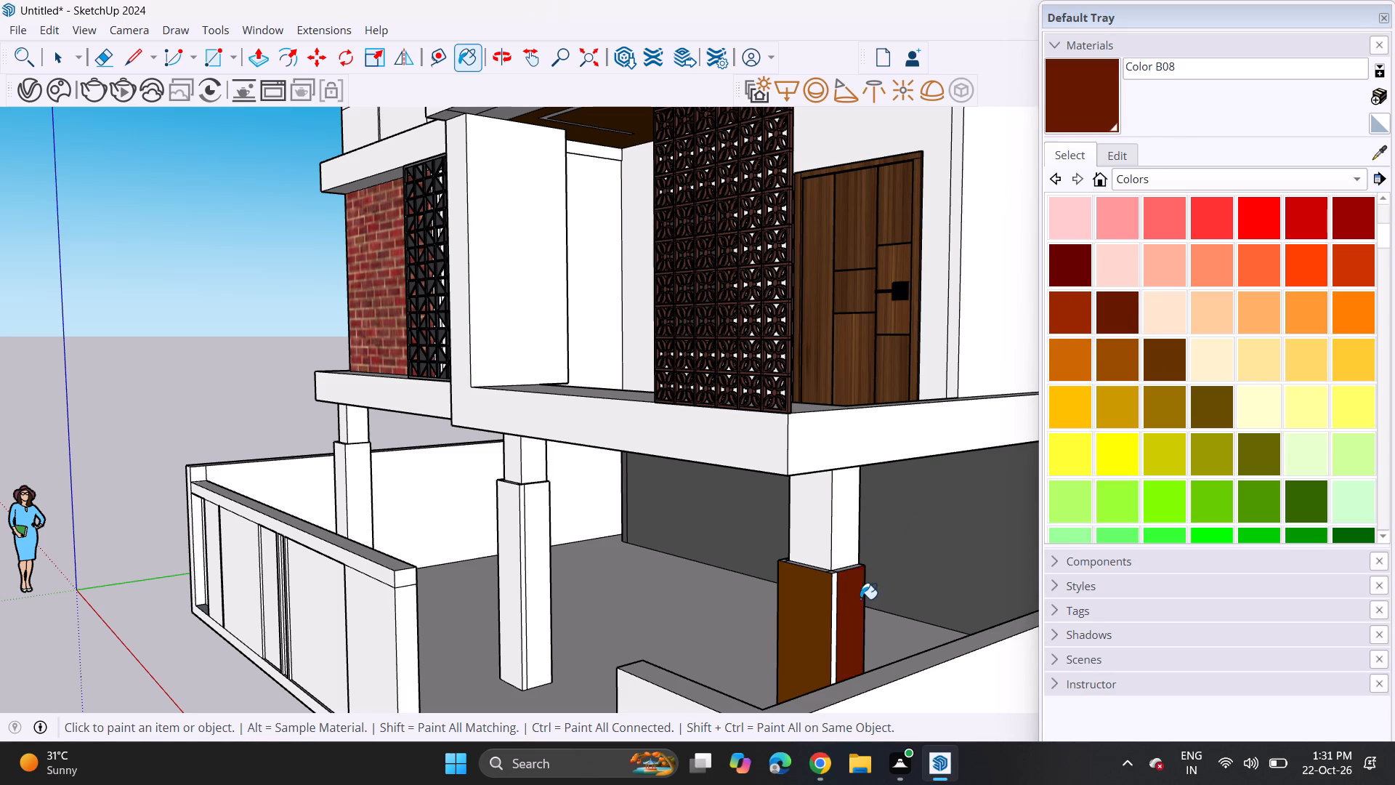
{"action": "left_click", "coordinate": [851, 605]}
Apply Color C08 to the corner column casing's front face and the narrow strip between its two visible faces.
{"action": "left_click", "coordinate": [1162, 374]}
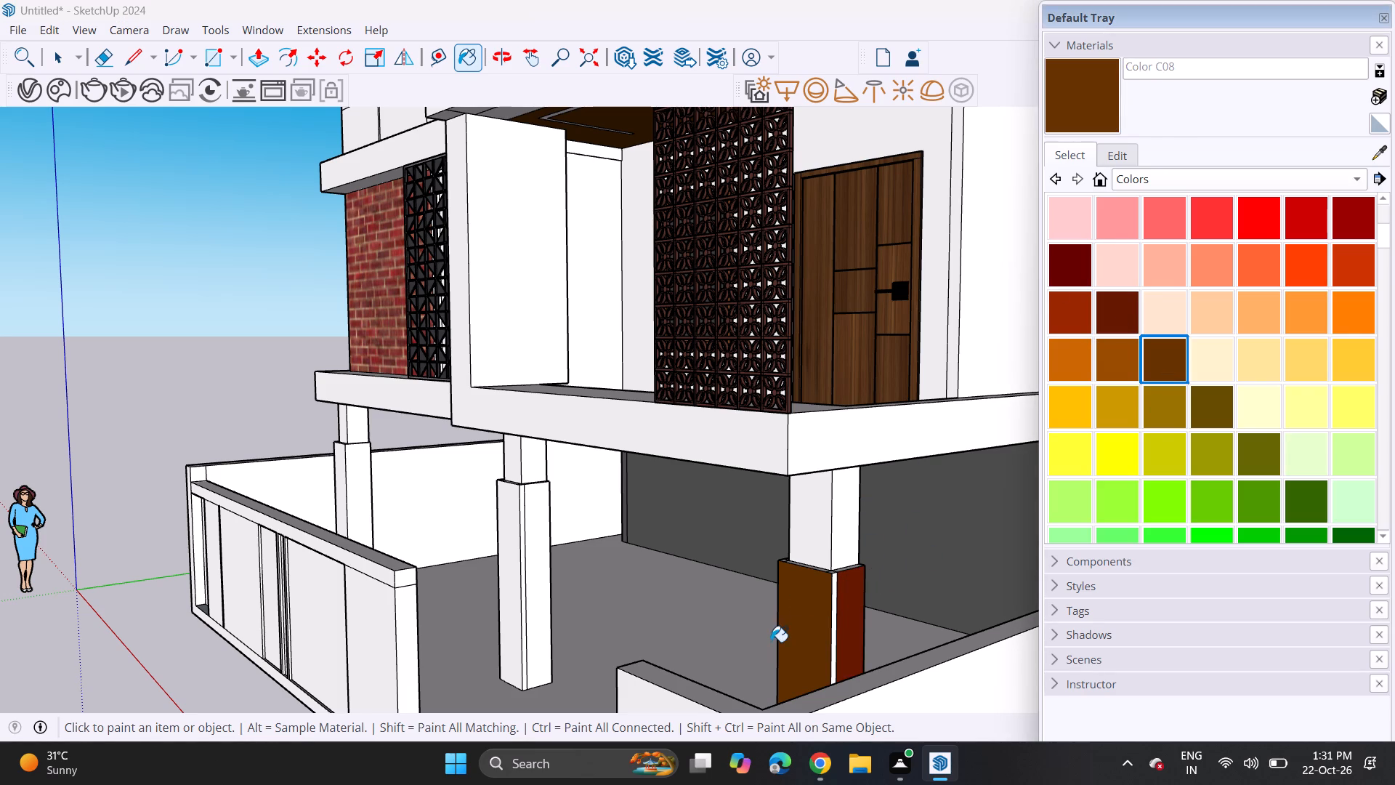
{"action": "left_click", "coordinate": [797, 622]}
{"action": "left_click", "coordinate": [833, 609]}
{"action": "left_click", "coordinate": [837, 611]}
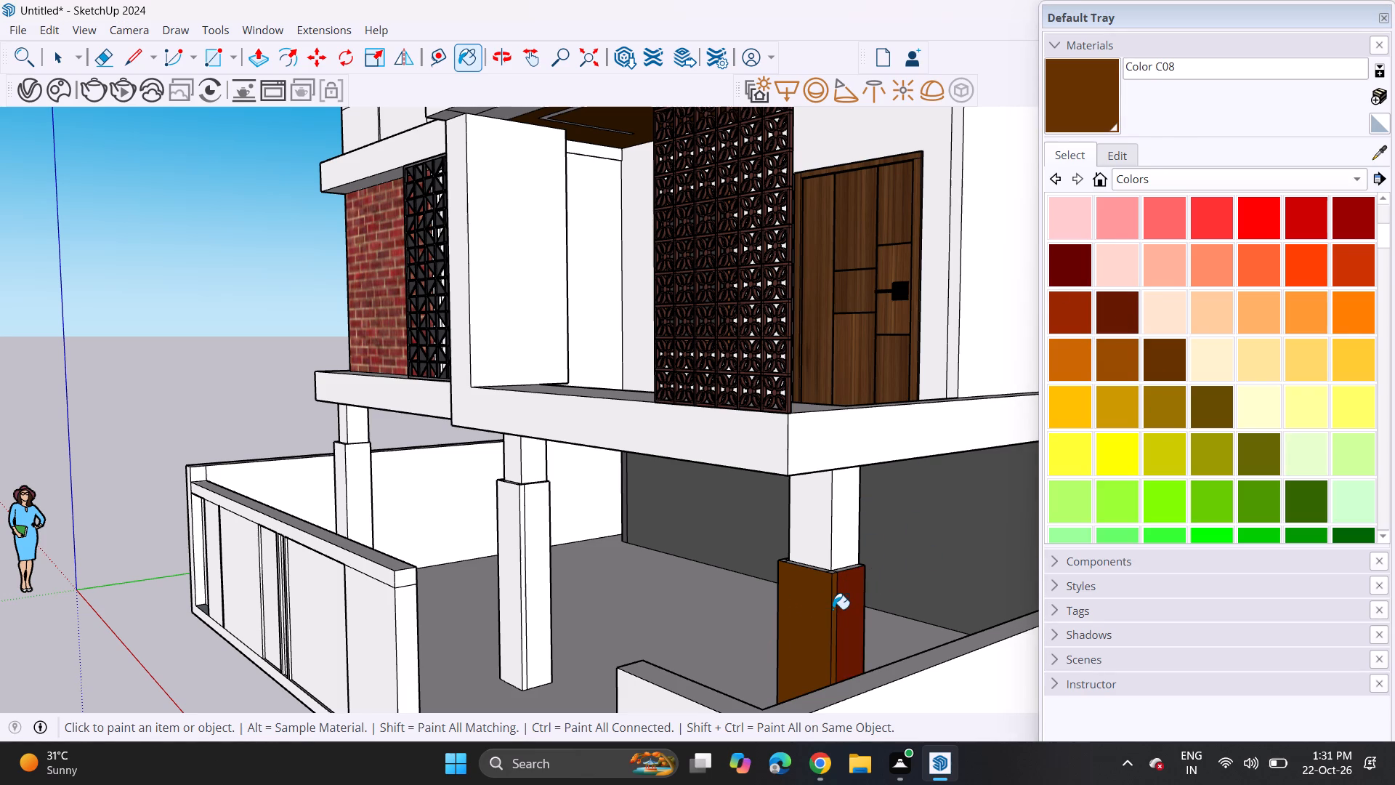
Paint the front face, side face and narrow corner strip of the middle column's lower casing with Color C08.
{"action": "left_click", "coordinate": [511, 560]}
{"action": "left_click", "coordinate": [525, 560]}
{"action": "left_click", "coordinate": [525, 558]}
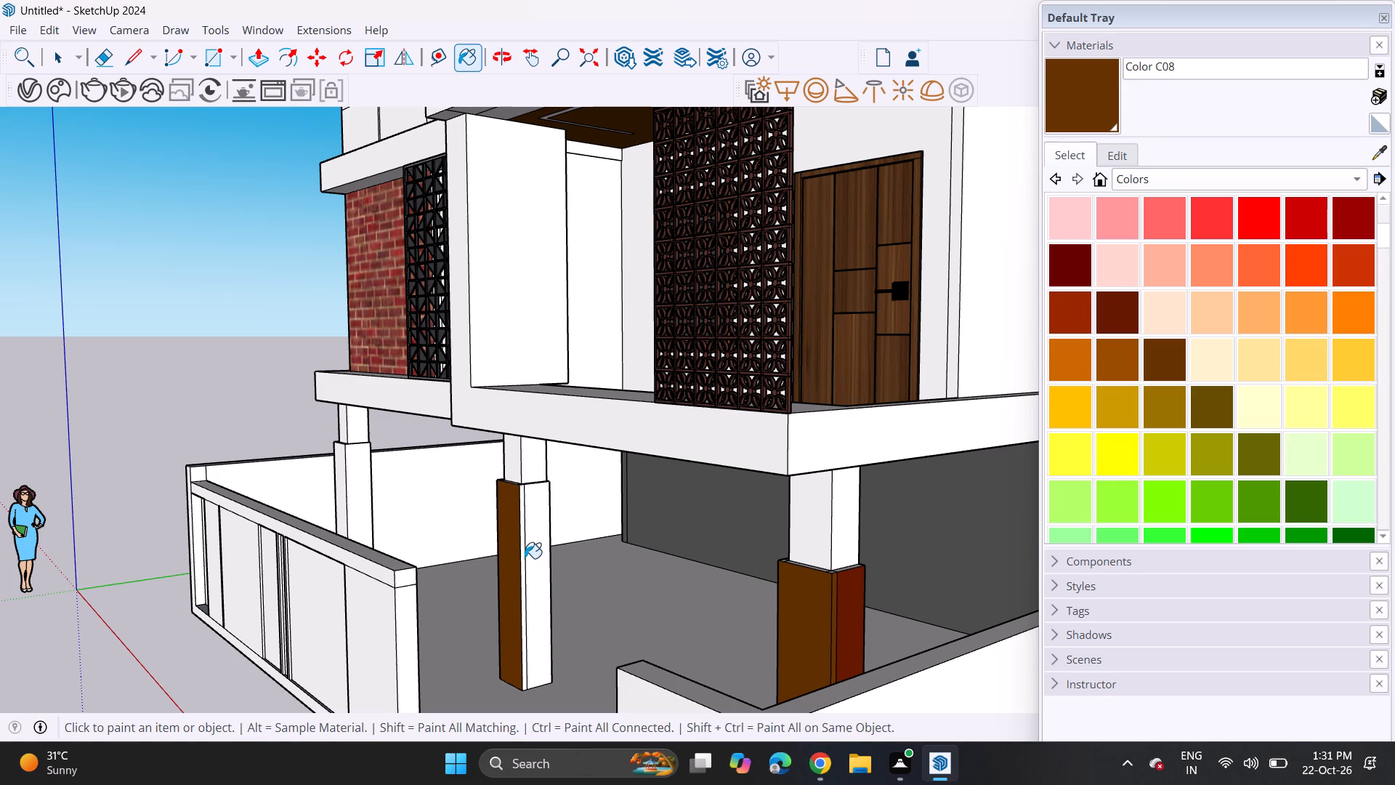
{"action": "left_click", "coordinate": [522, 552]}
{"action": "left_click", "coordinate": [533, 550]}
{"action": "left_click", "coordinate": [519, 536]}
{"action": "scroll", "coordinate": [525, 537], "scroll_direction": "up", "scroll_amount": 11}
{"action": "left_click", "coordinate": [516, 515]}
Paint the opposite side face and narrow corner strip of the middle column's lower casing with Color C08.
{"action": "scroll", "coordinate": [495, 535], "scroll_direction": "down", "scroll_amount": 6}
{"action": "middle_click_drag", "start_coordinate": [401, 551], "coordinate": [544, 536]}
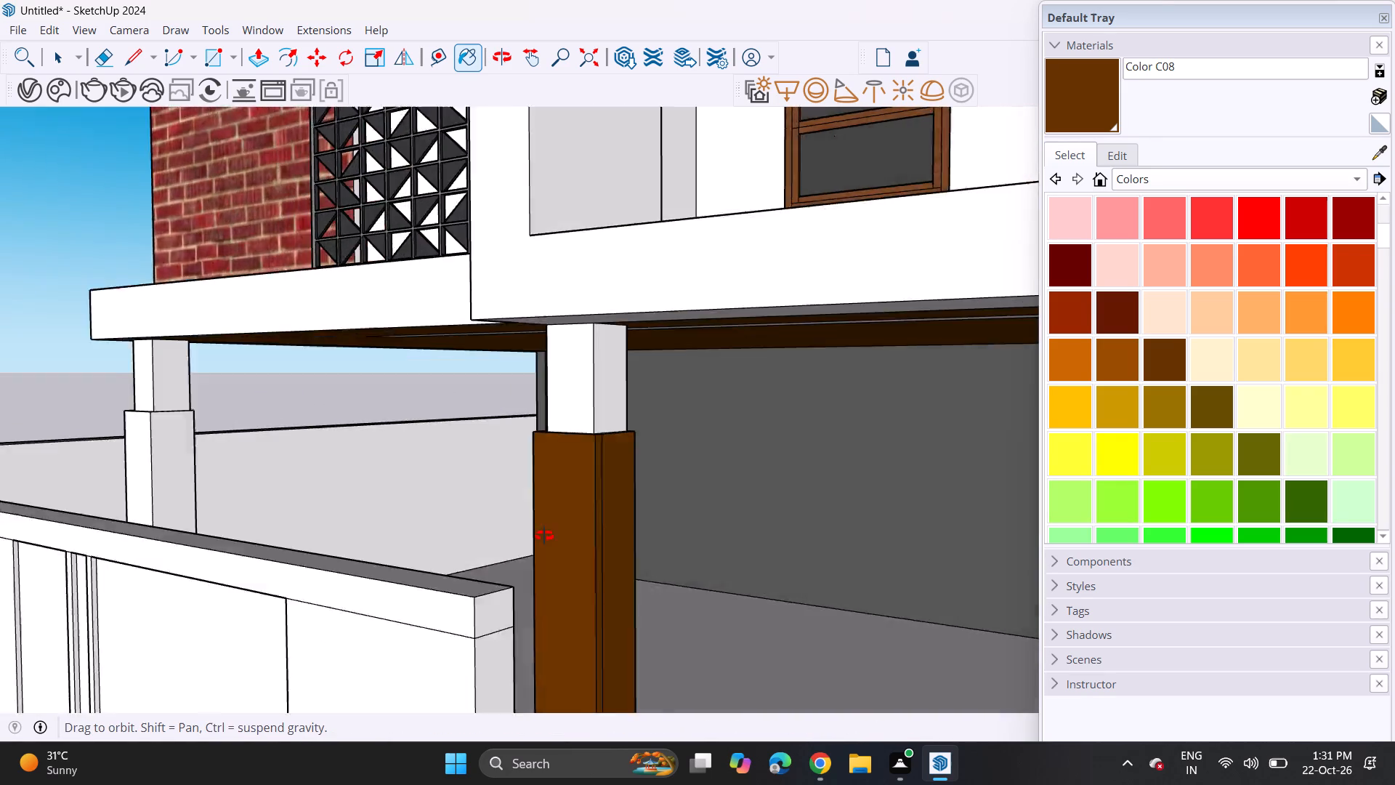
{"action": "middle_click_drag", "start_coordinate": [544, 536], "coordinate": [762, 514]}
{"action": "middle_click_drag", "start_coordinate": [854, 445], "coordinate": [977, 491]}
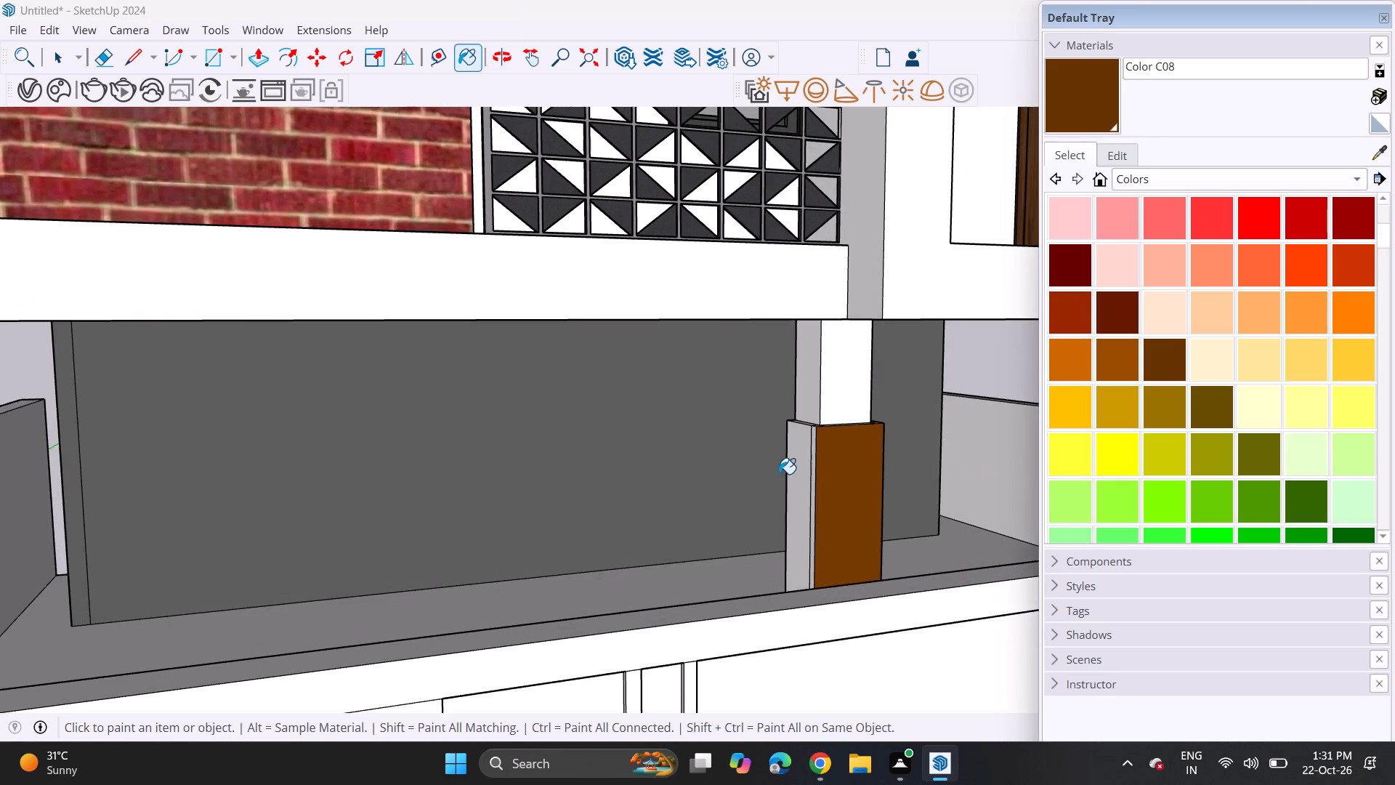
{"action": "scroll", "coordinate": [779, 474], "scroll_direction": "up", "scroll_amount": 4}
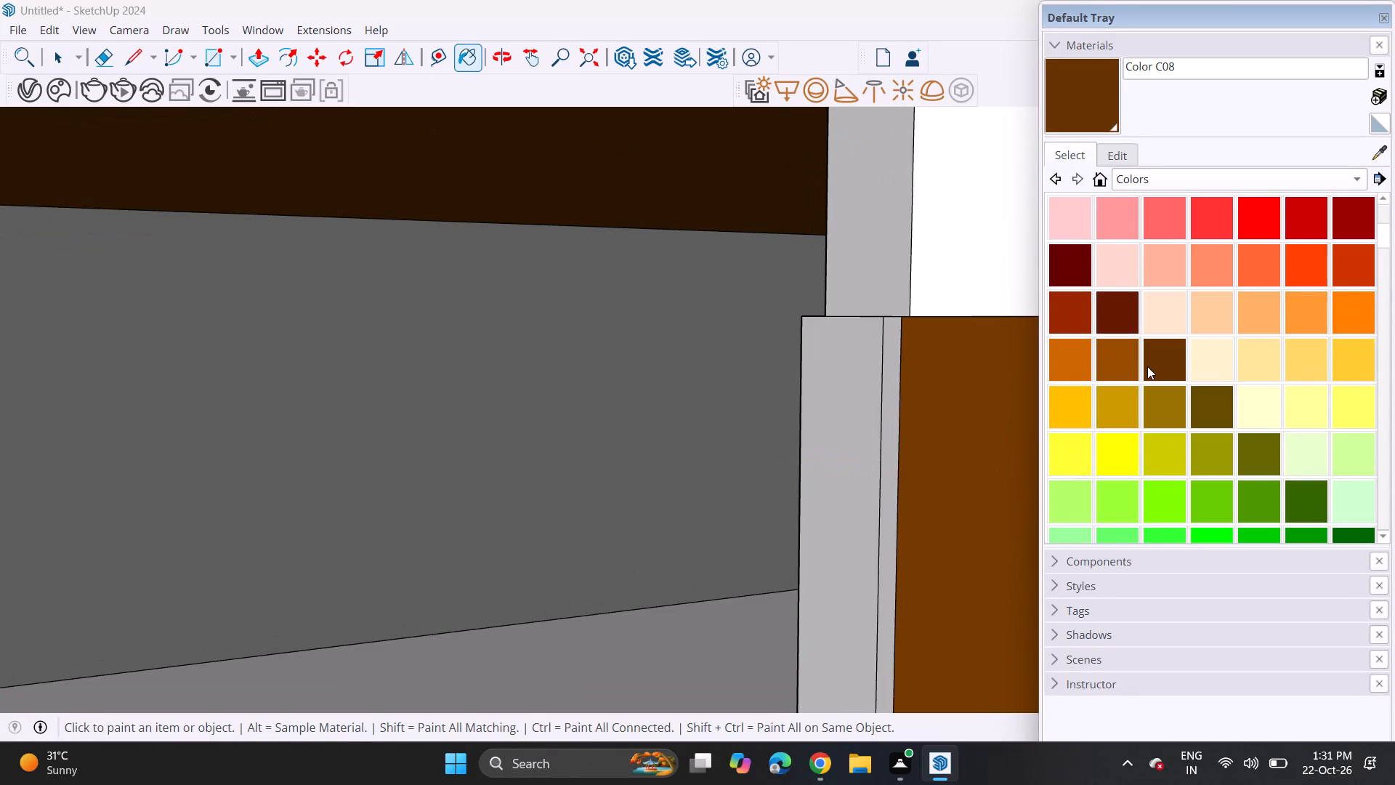
{"action": "left_click", "coordinate": [1152, 365]}
{"action": "left_click", "coordinate": [1104, 155]}
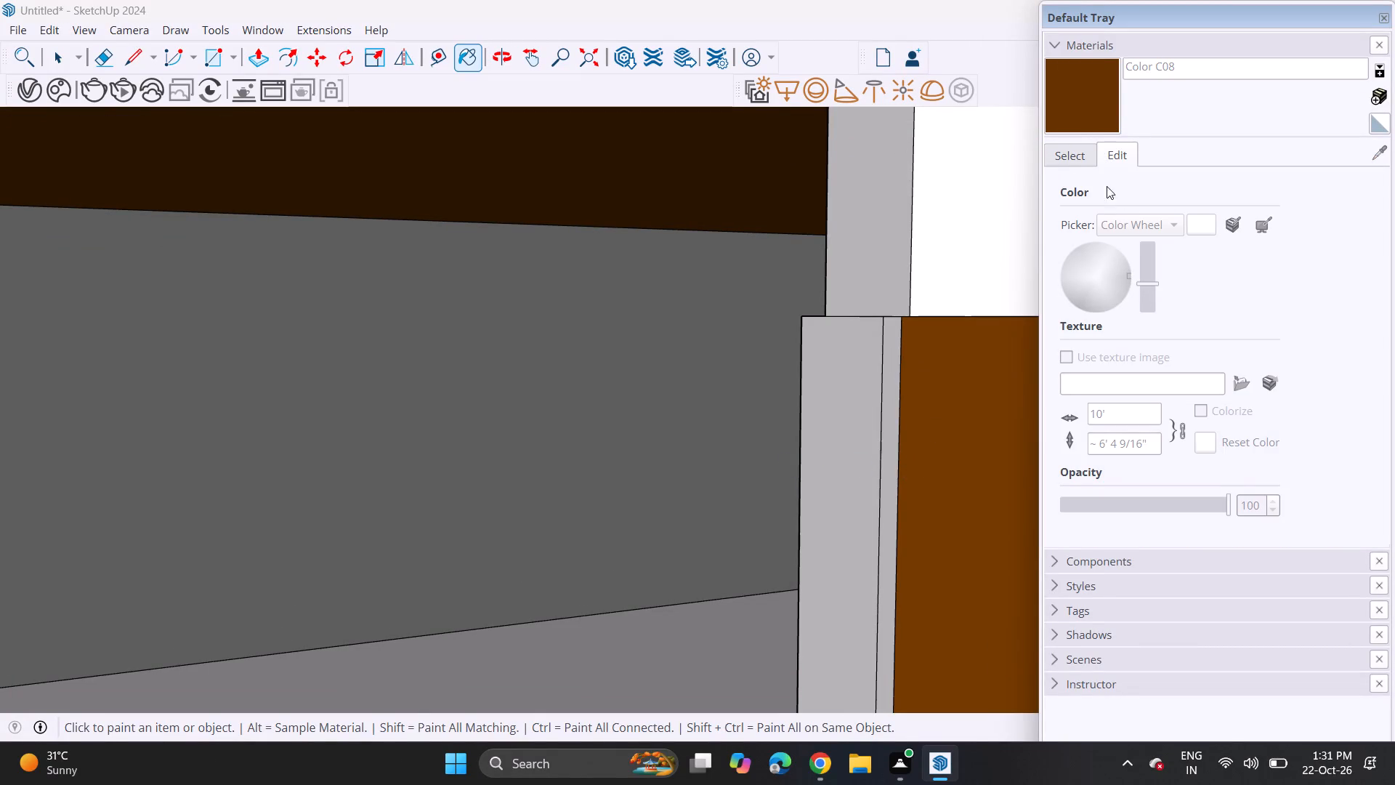
{"action": "left_click", "coordinate": [1067, 168]}
{"action": "left_click", "coordinate": [1072, 163]}
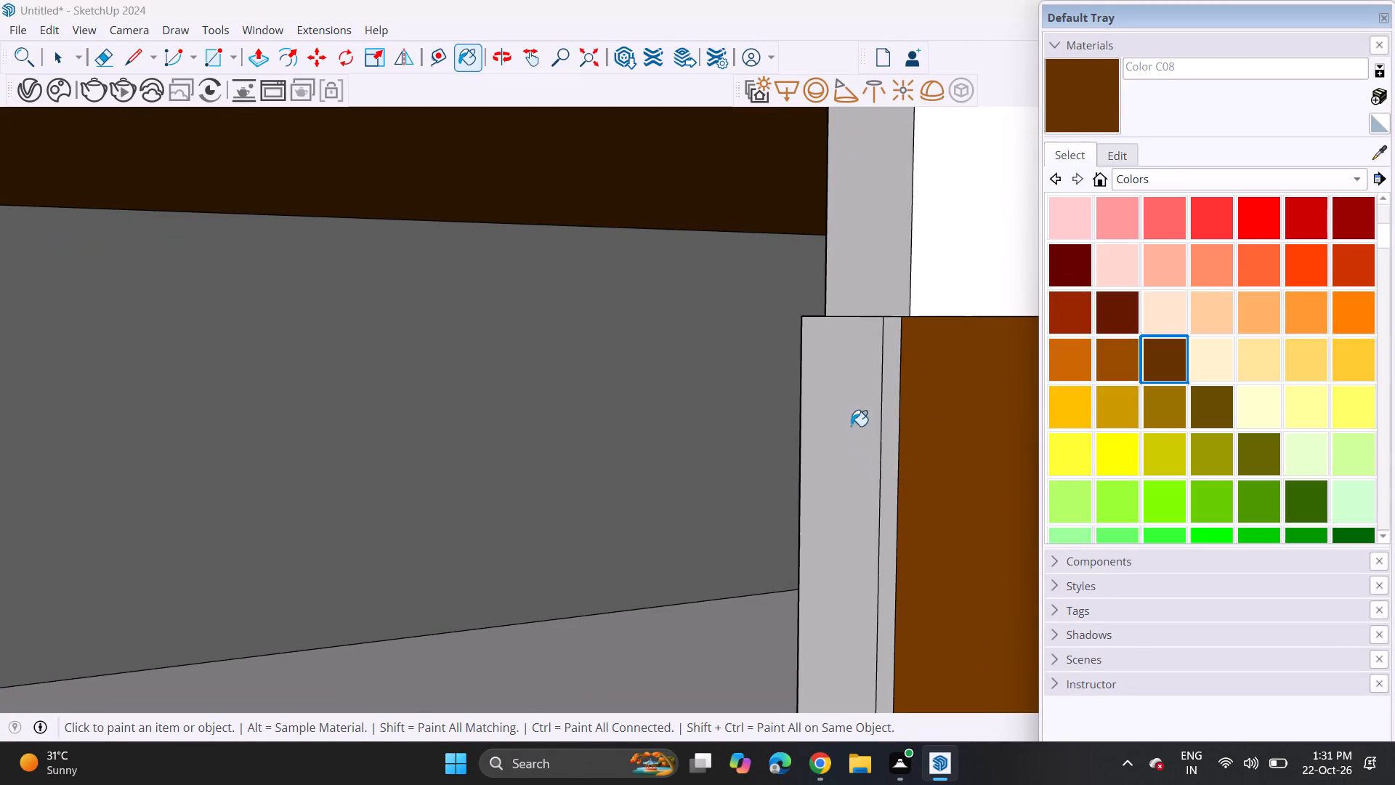
{"action": "left_click", "coordinate": [911, 454]}
{"action": "left_click", "coordinate": [899, 451]}
{"action": "left_click", "coordinate": [879, 446]}
{"action": "left_click", "coordinate": [886, 450]}
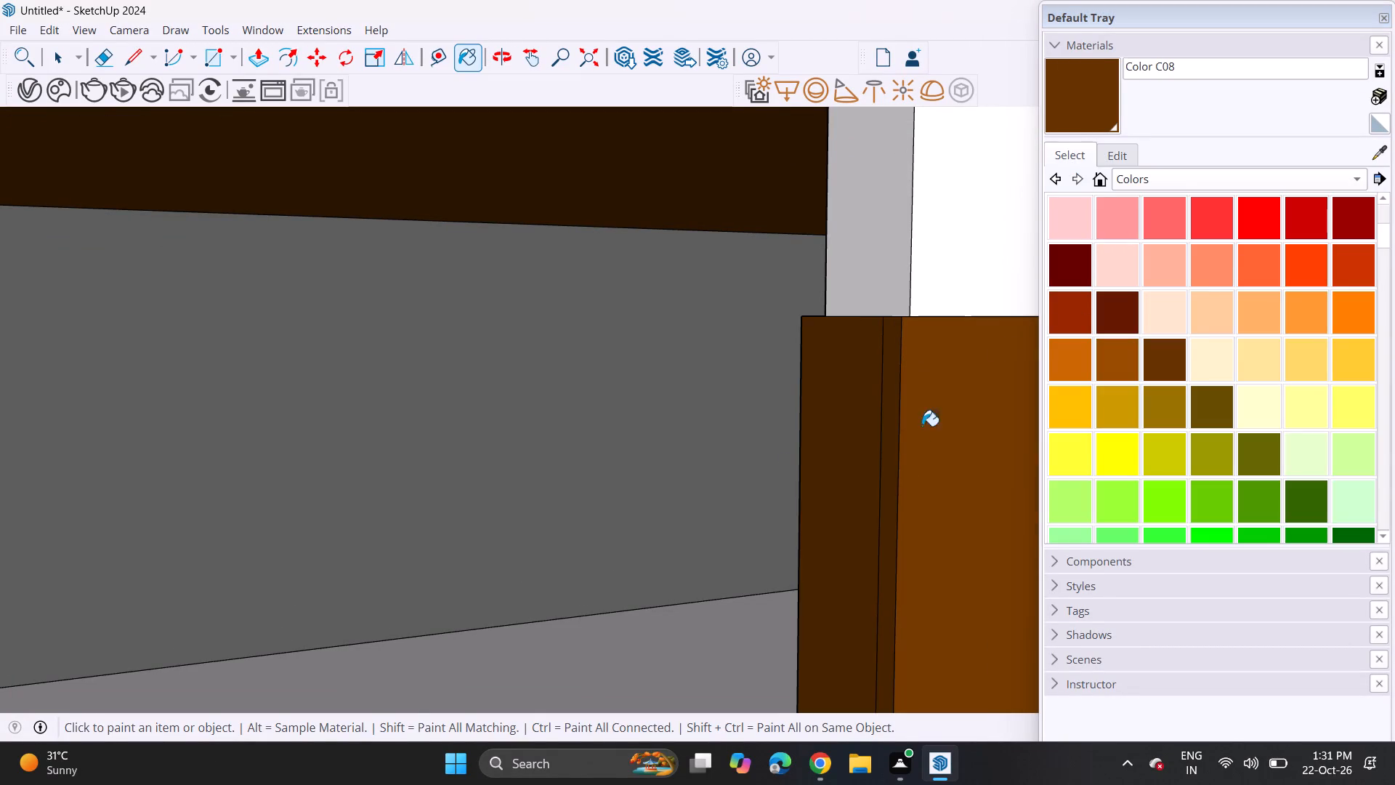
Darken Color C08 to a deep brown by lowering its brightness beside the color wheel.
{"action": "left_click", "coordinate": [1117, 139]}
{"action": "left_click", "coordinate": [1115, 152]}
{"action": "left_click", "coordinate": [1149, 294]}
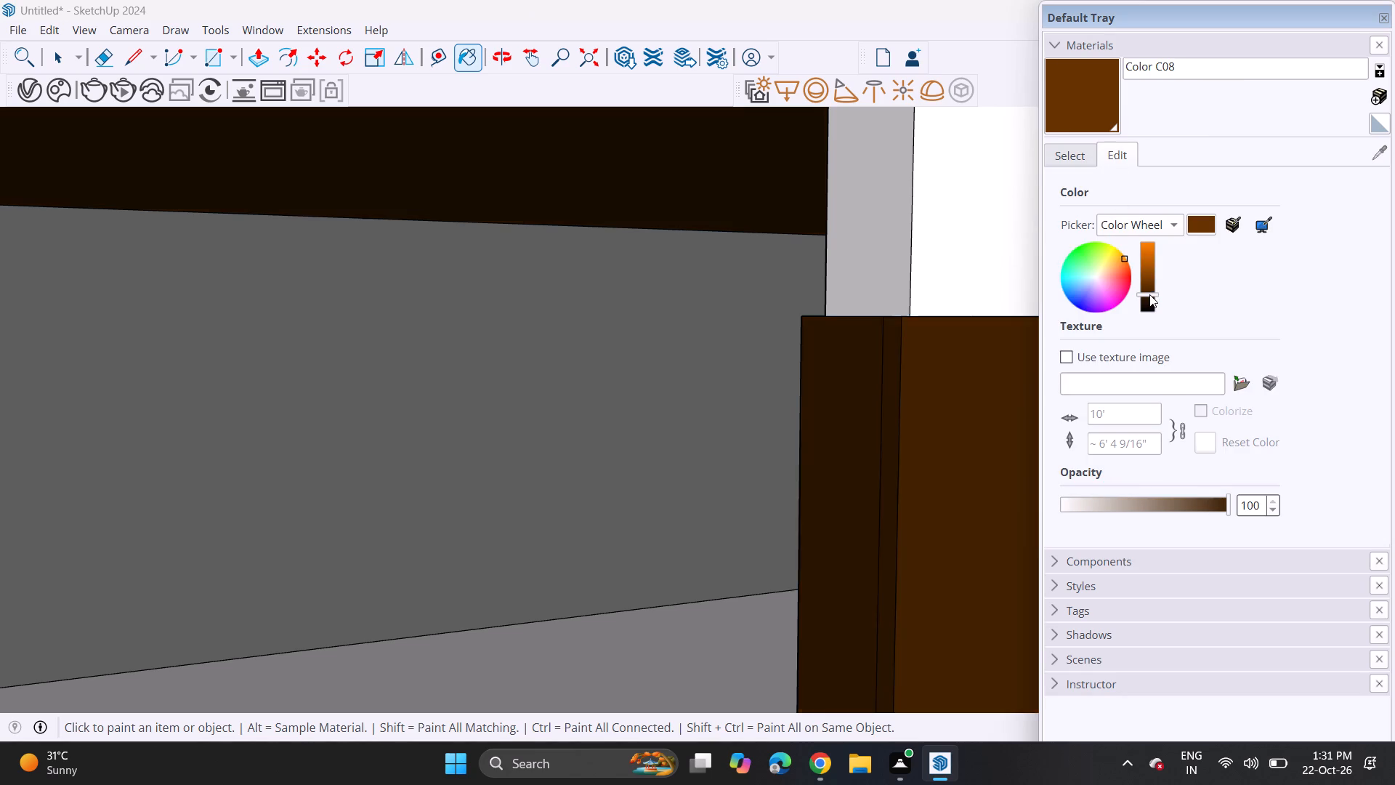
Paint the front and side faces of the lower casing on the column beneath the brick wall with Color C08.
{"action": "scroll", "coordinate": [910, 385], "scroll_direction": "down", "scroll_amount": 16}
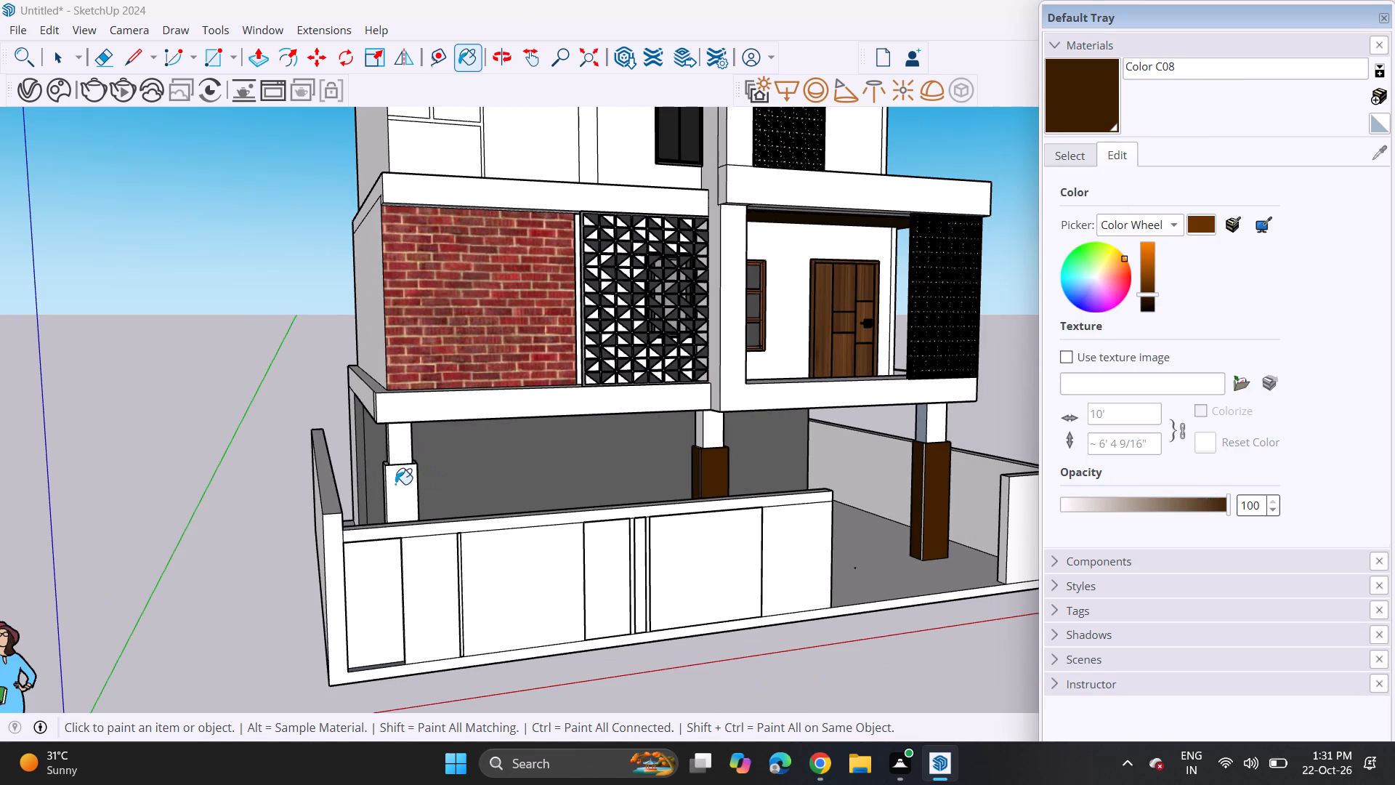
{"action": "left_click", "coordinate": [395, 484]}
{"action": "scroll", "coordinate": [395, 486], "scroll_direction": "up", "scroll_amount": 12}
{"action": "middle_click_drag", "start_coordinate": [358, 489], "coordinate": [478, 476]}
{"action": "scroll", "coordinate": [559, 442], "scroll_direction": "up", "scroll_amount": 5}
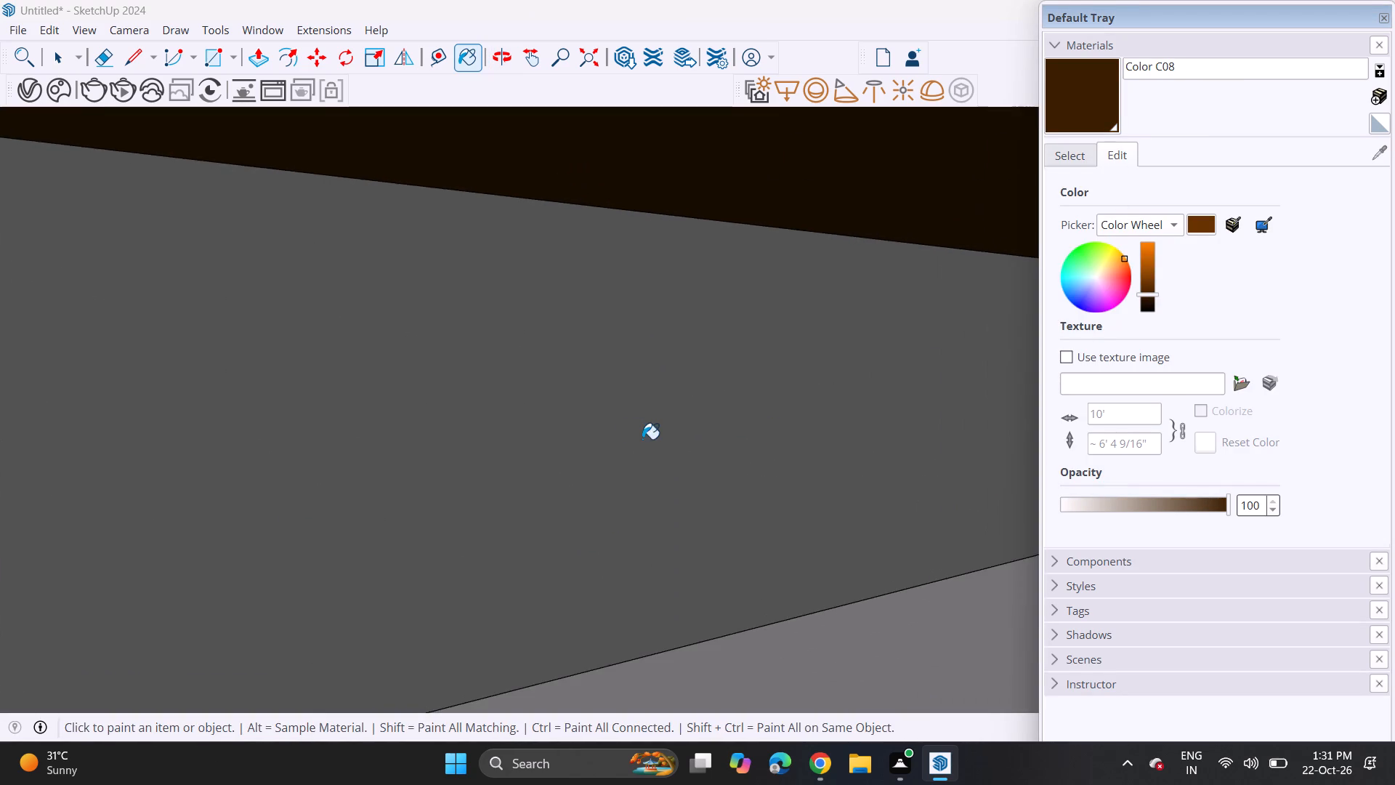
{"action": "scroll", "coordinate": [659, 458], "scroll_direction": "down", "scroll_amount": 6}
{"action": "left_click", "coordinate": [711, 443]}
{"action": "middle_click_drag", "start_coordinate": [780, 440], "coordinate": [433, 454]}
{"action": "scroll", "coordinate": [432, 454], "scroll_direction": "up", "scroll_amount": 1}
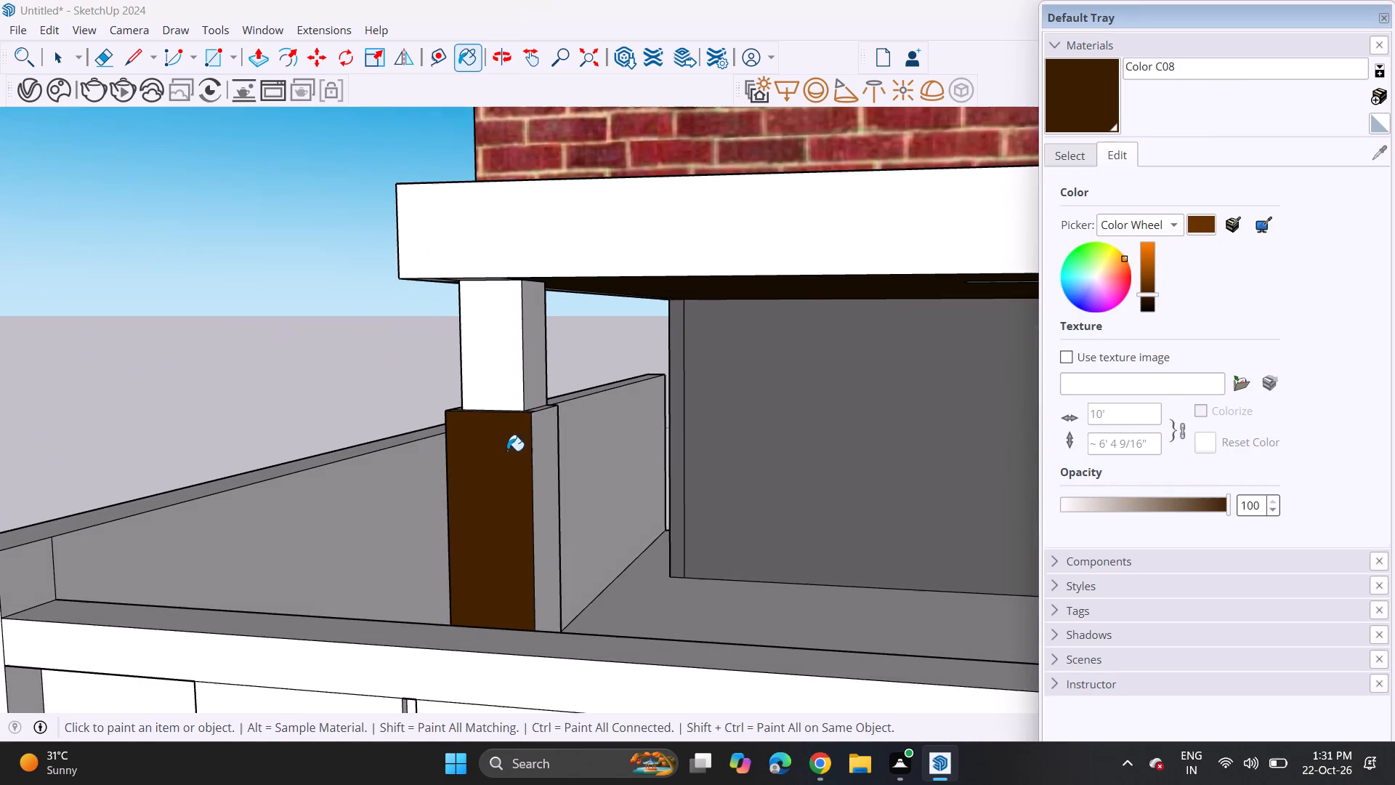
{"action": "left_click", "coordinate": [549, 492]}
Paint the front faces of all three ground-floor columns' upper portions, above the brown casings, with Color M05.
{"action": "scroll", "coordinate": [550, 518], "scroll_direction": "down", "scroll_amount": 7}
{"action": "middle_click_drag", "start_coordinate": [570, 510], "coordinate": [402, 475]}
{"action": "scroll", "coordinate": [379, 469], "scroll_direction": "down", "scroll_amount": 7}
{"action": "middle_click_drag", "start_coordinate": [682, 475], "coordinate": [943, 470]}
{"action": "scroll", "coordinate": [943, 470], "scroll_direction": "up", "scroll_amount": 1}
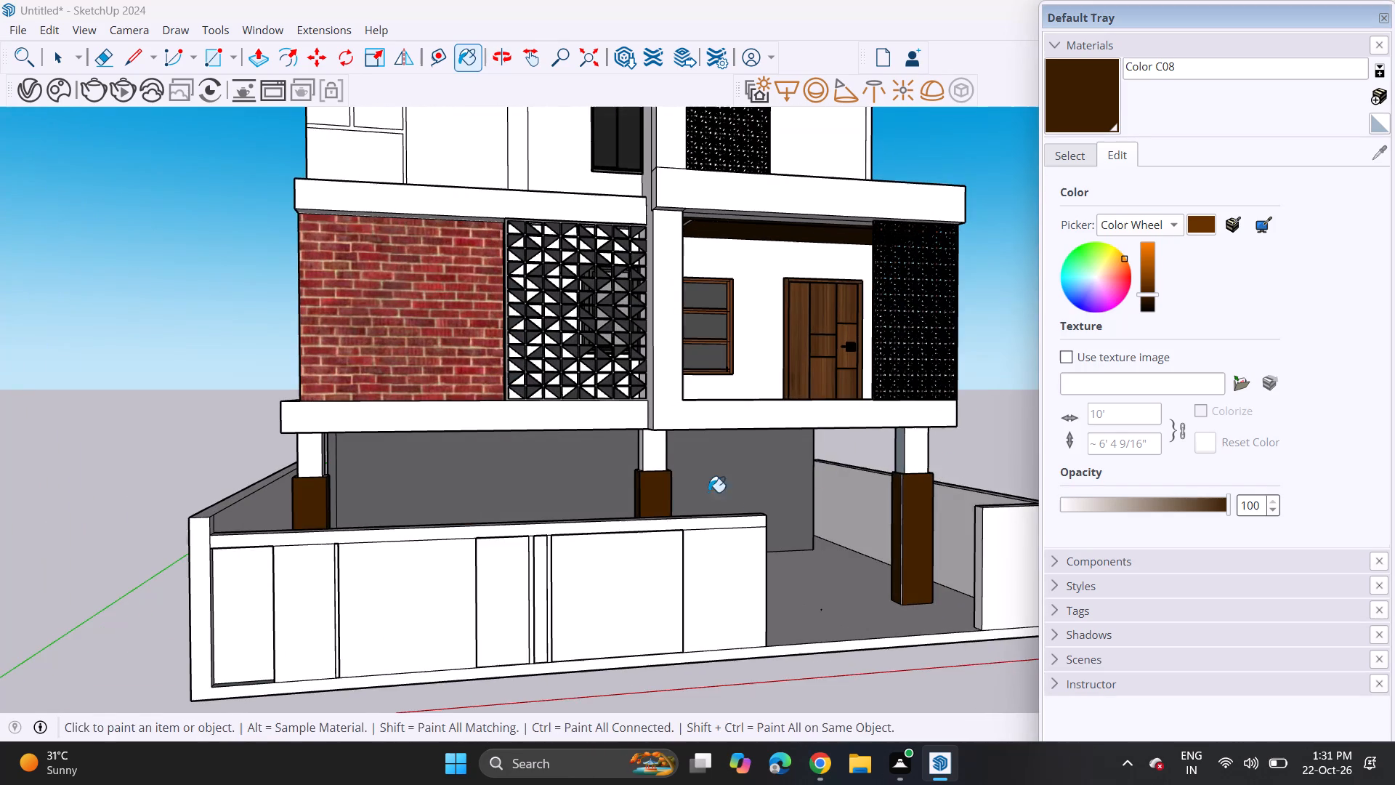
{"action": "middle_click_drag", "start_coordinate": [693, 486], "coordinate": [589, 495]}
{"action": "scroll", "coordinate": [693, 486], "scroll_direction": "up", "scroll_amount": 1}
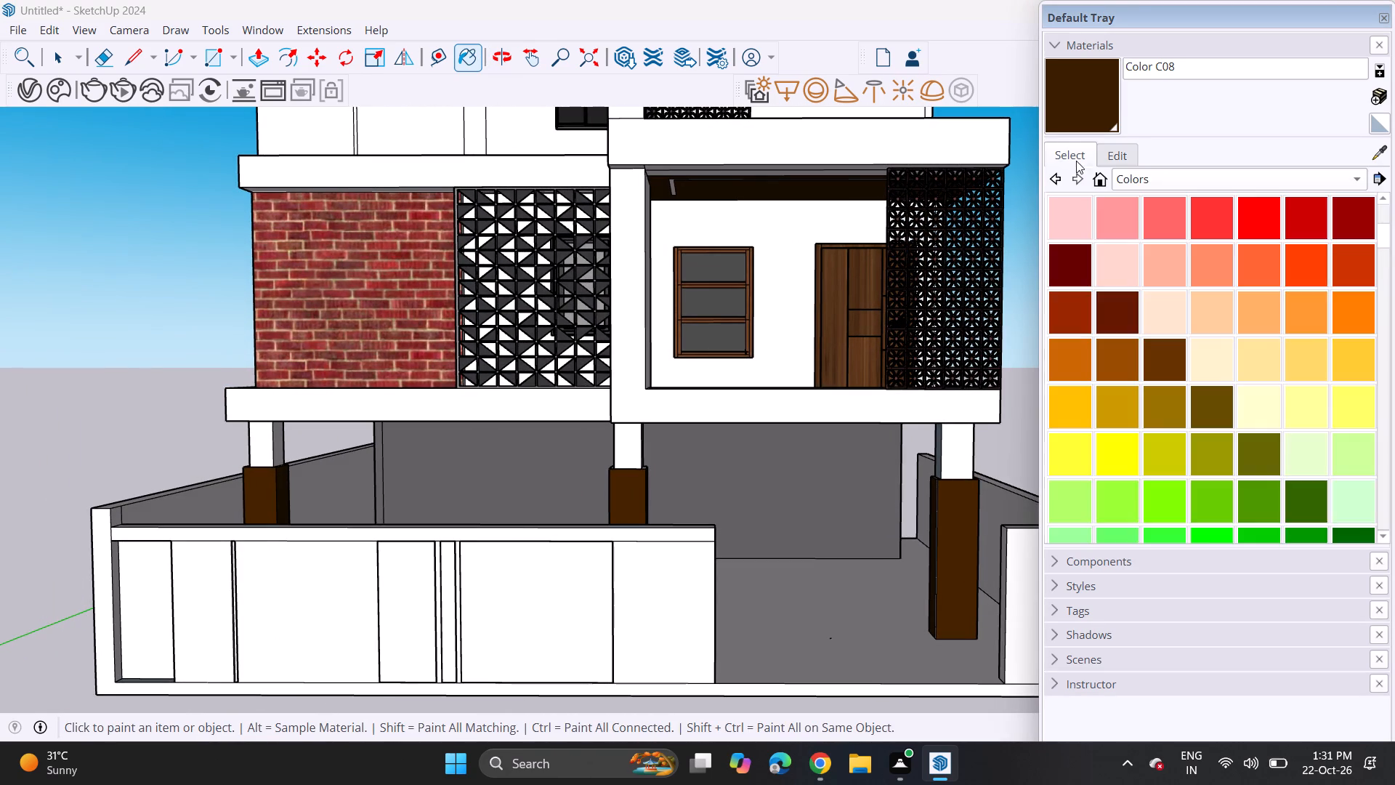
{"action": "left_click", "coordinate": [1076, 161]}
{"action": "scroll", "coordinate": [1139, 372], "scroll_direction": "down", "scroll_amount": 14}
{"action": "left_click", "coordinate": [1197, 272]}
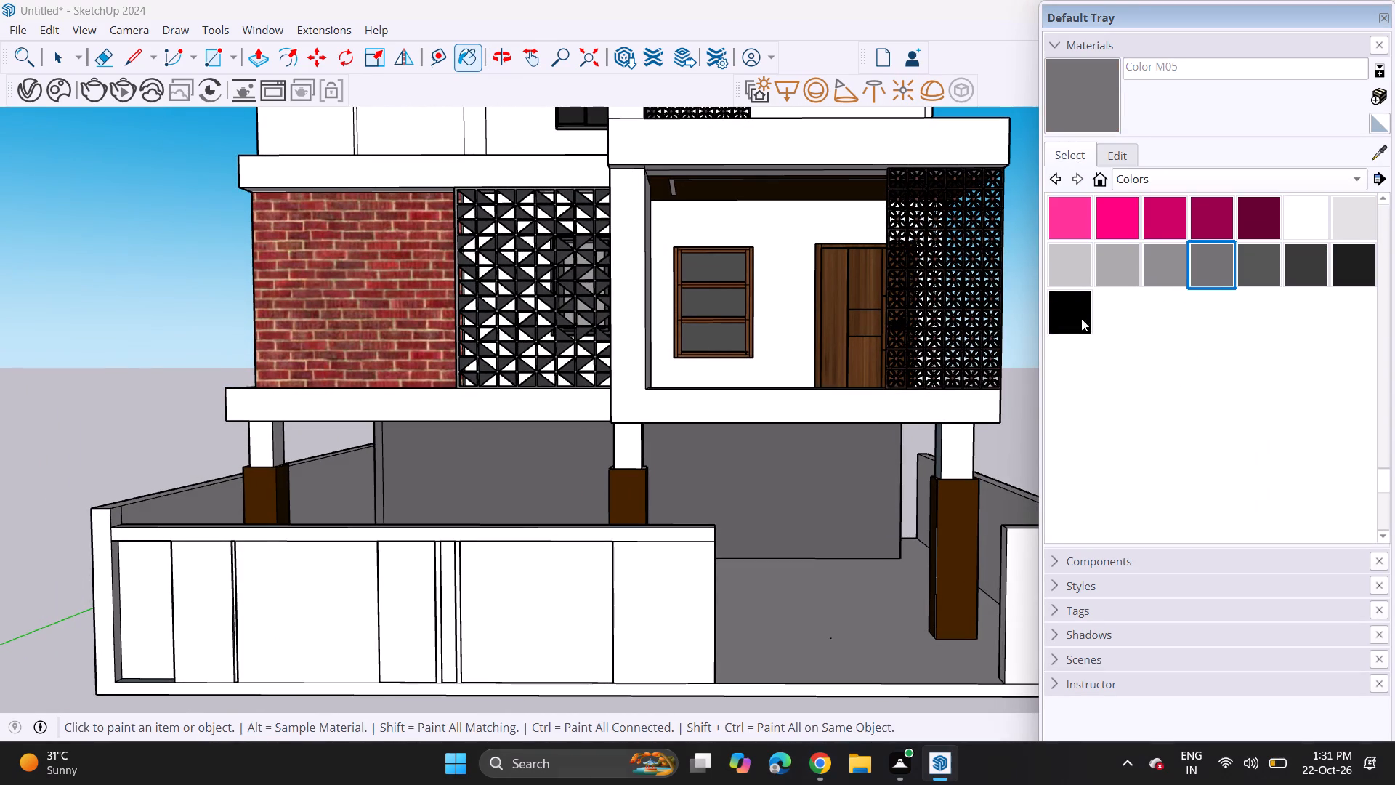
{"action": "left_click", "coordinate": [255, 448]}
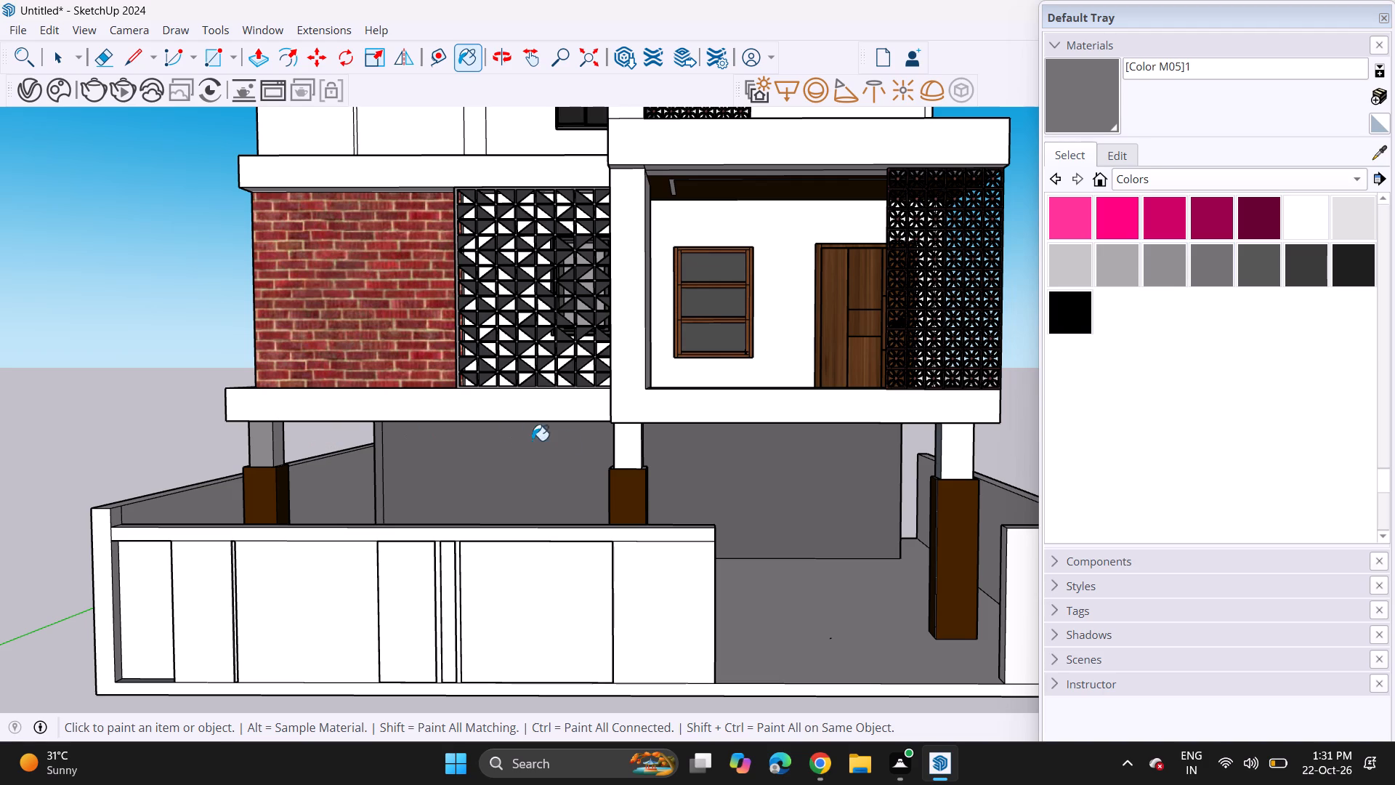
{"action": "left_click", "coordinate": [631, 453]}
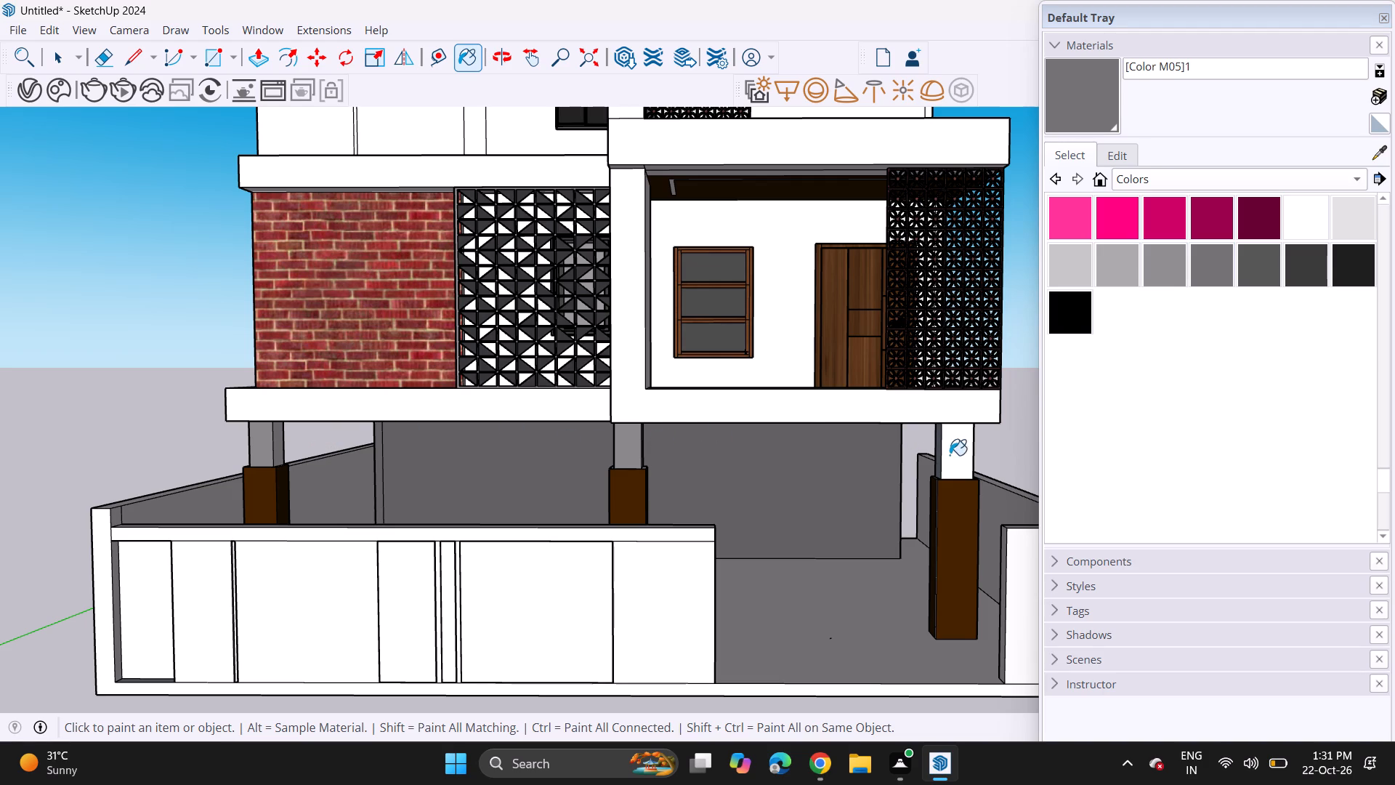
{"action": "left_click", "coordinate": [950, 455]}
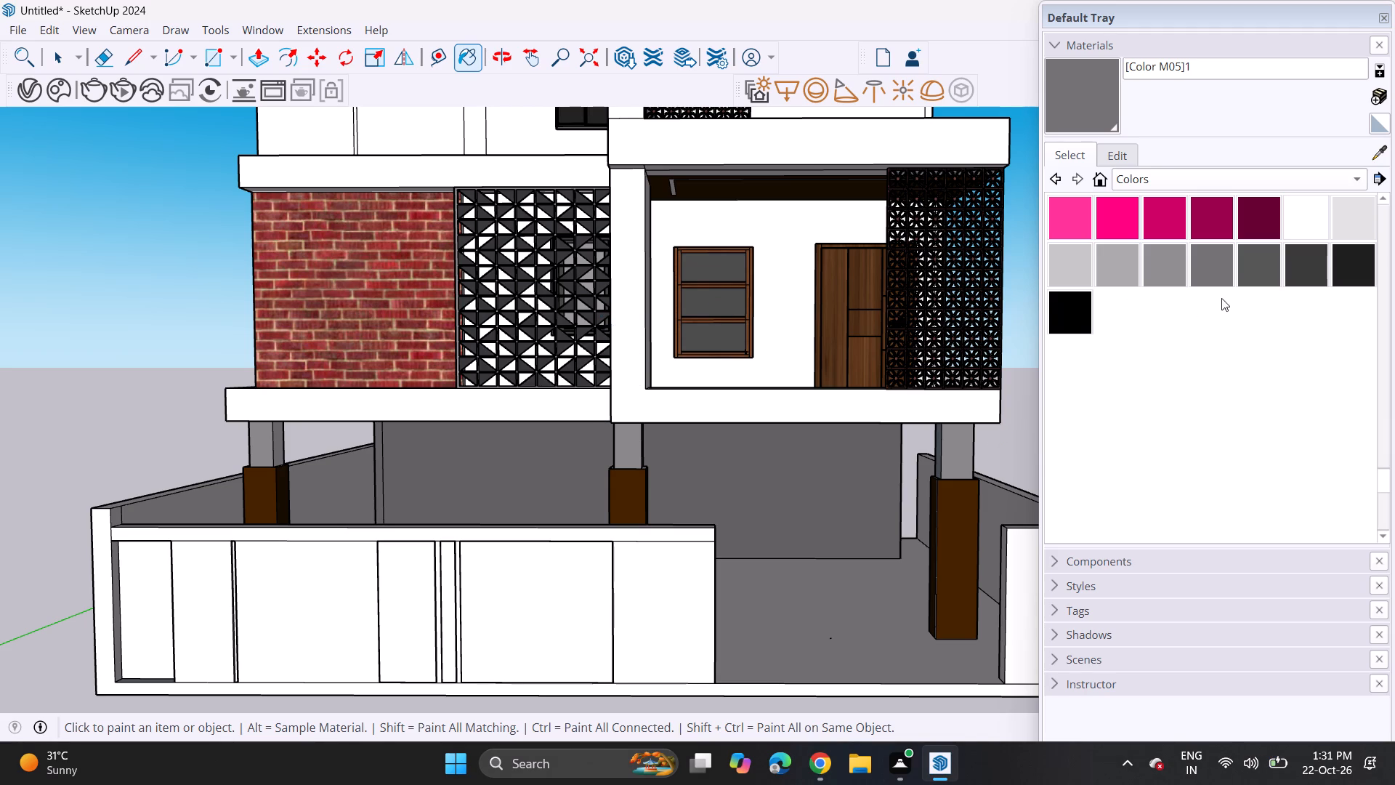
Paint the slab edge below the brick wall and the adjoining L-shaped entrance frame with Color M06.
{"action": "left_click", "coordinate": [1267, 265]}
{"action": "left_click", "coordinate": [576, 401]}
{"action": "left_click", "coordinate": [632, 398]}
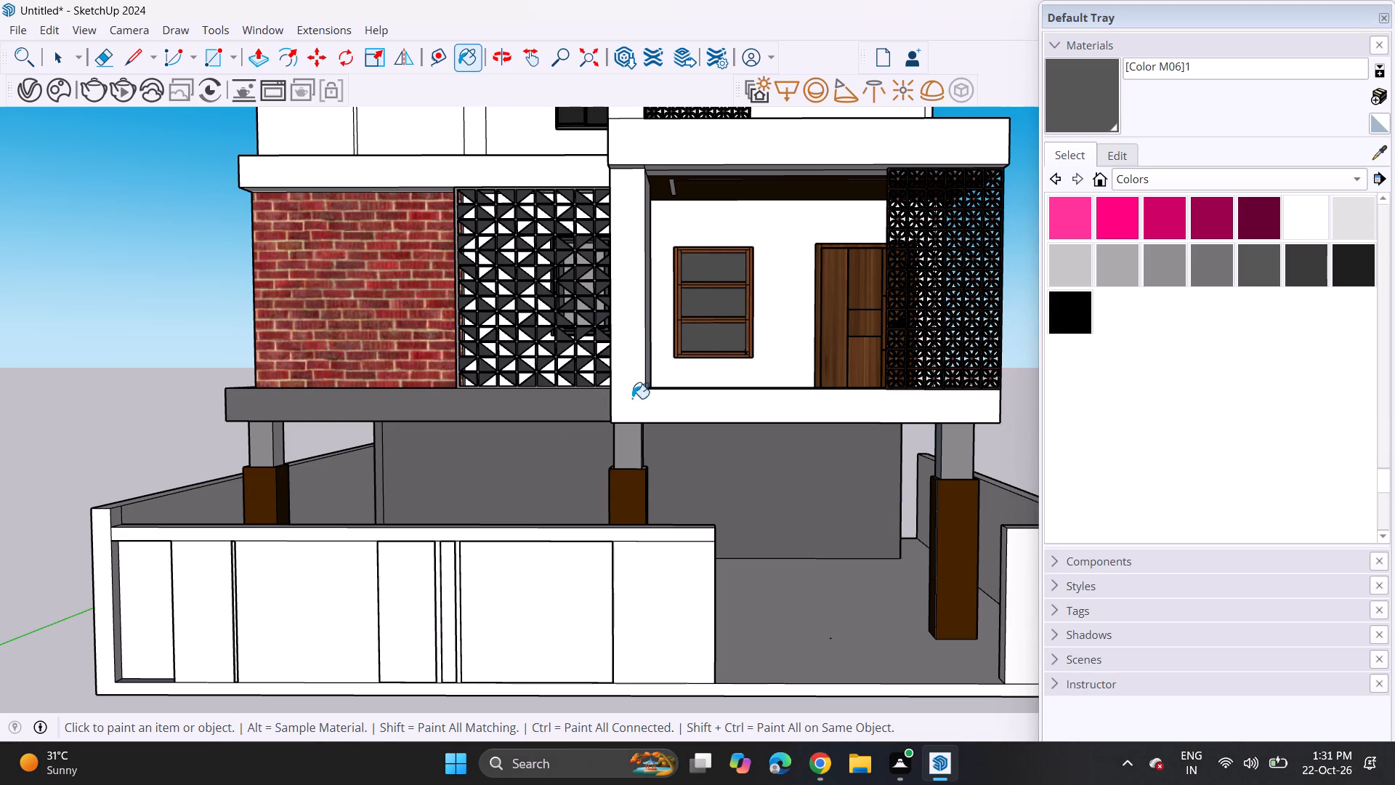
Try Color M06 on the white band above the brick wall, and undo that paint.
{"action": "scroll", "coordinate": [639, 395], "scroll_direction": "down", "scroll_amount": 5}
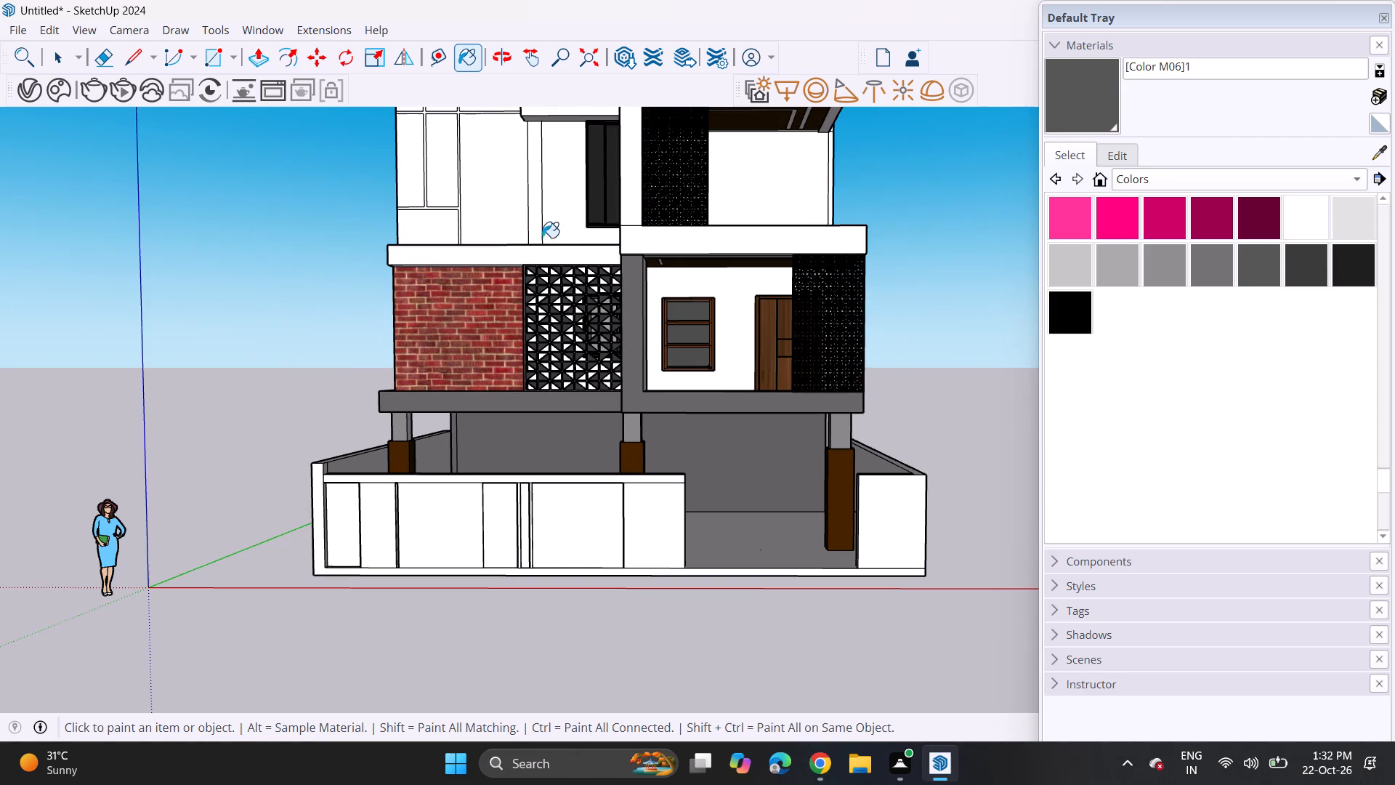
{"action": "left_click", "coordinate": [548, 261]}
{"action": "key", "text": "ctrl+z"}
Offset the outline of the white band's front face inward, above the brick wall and patterned screen.
{"action": "middle_click_drag", "start_coordinate": [427, 235], "coordinate": [503, 263]}
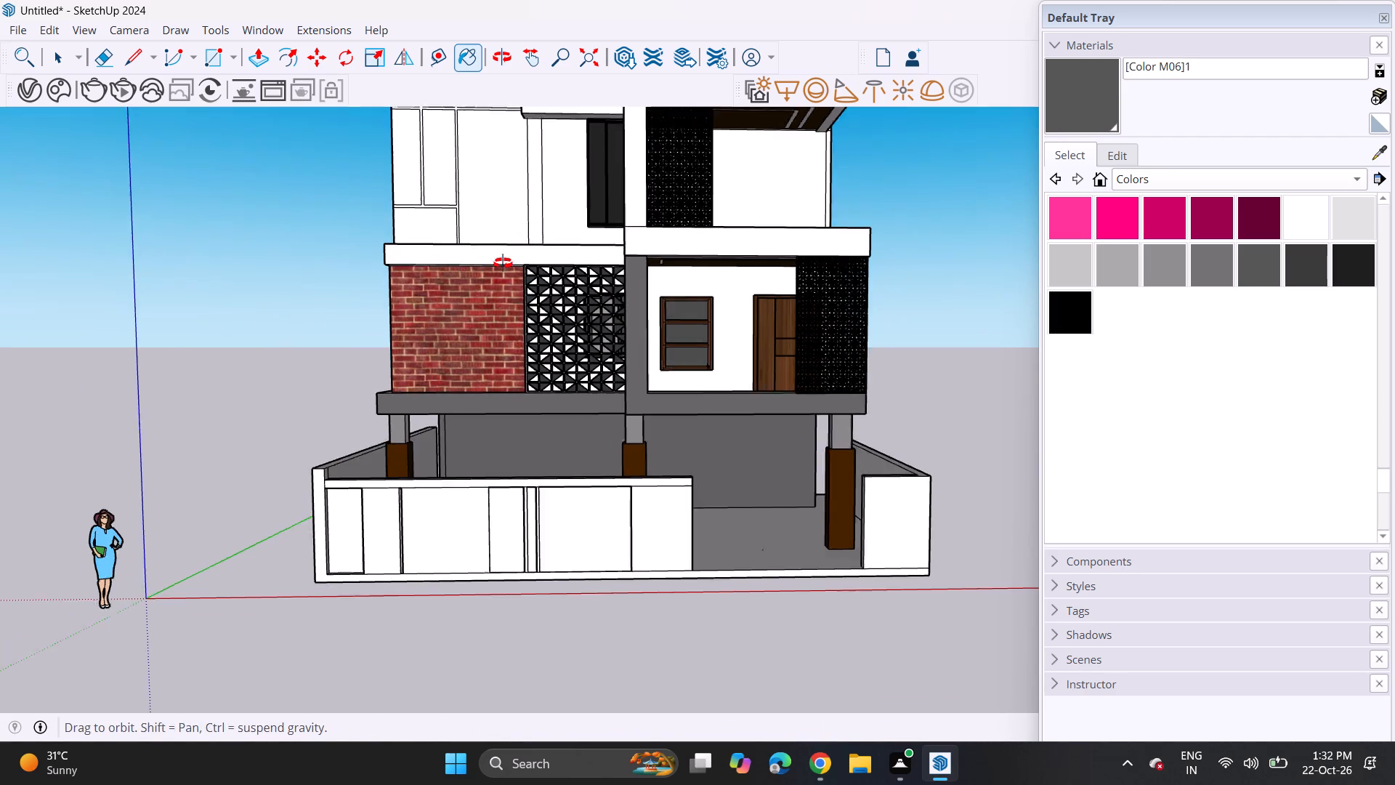
{"action": "middle_click_drag", "start_coordinate": [503, 263], "coordinate": [627, 270]}
{"action": "scroll", "coordinate": [559, 228], "scroll_direction": "up", "scroll_amount": 5}
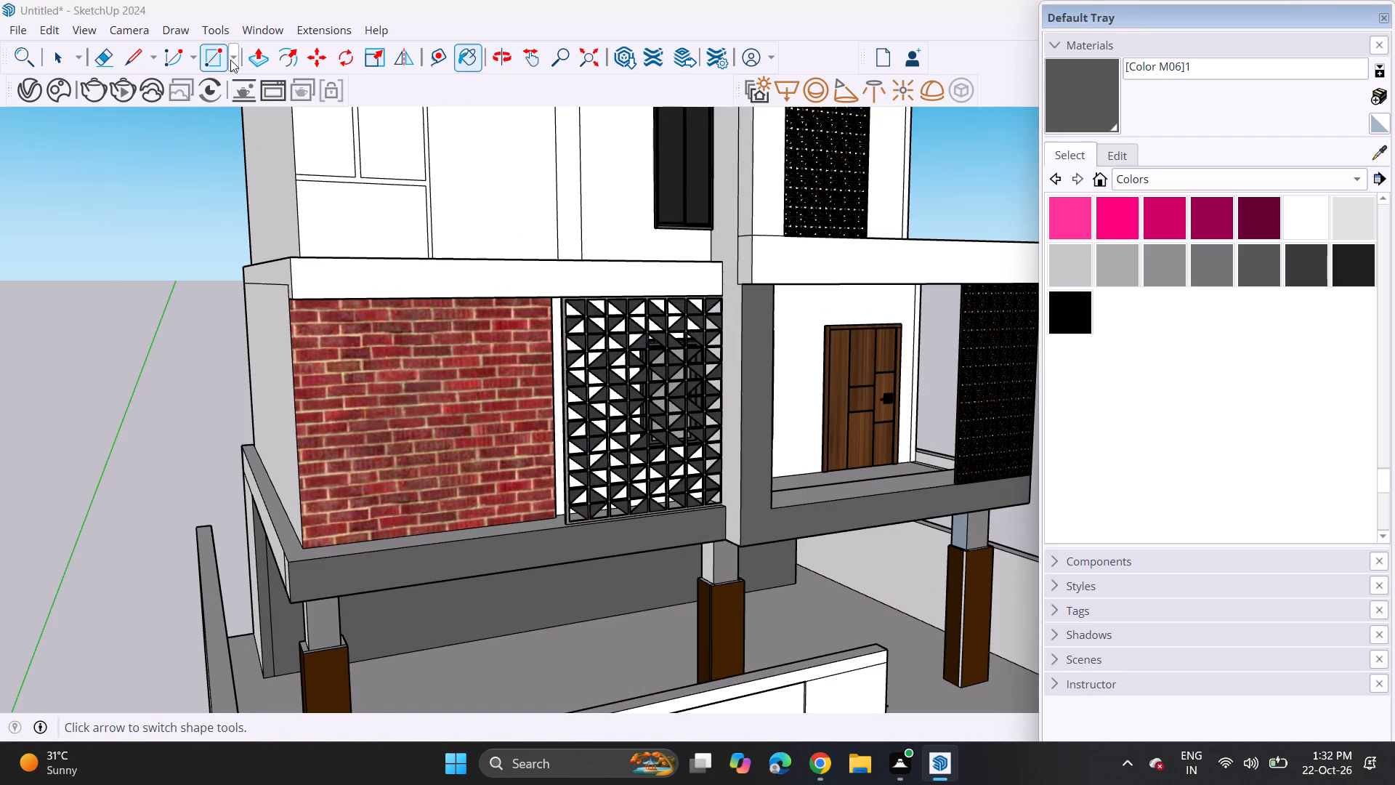
{"action": "left_click", "coordinate": [208, 53]}
{"action": "scroll", "coordinate": [262, 205], "scroll_direction": "up", "scroll_amount": 4}
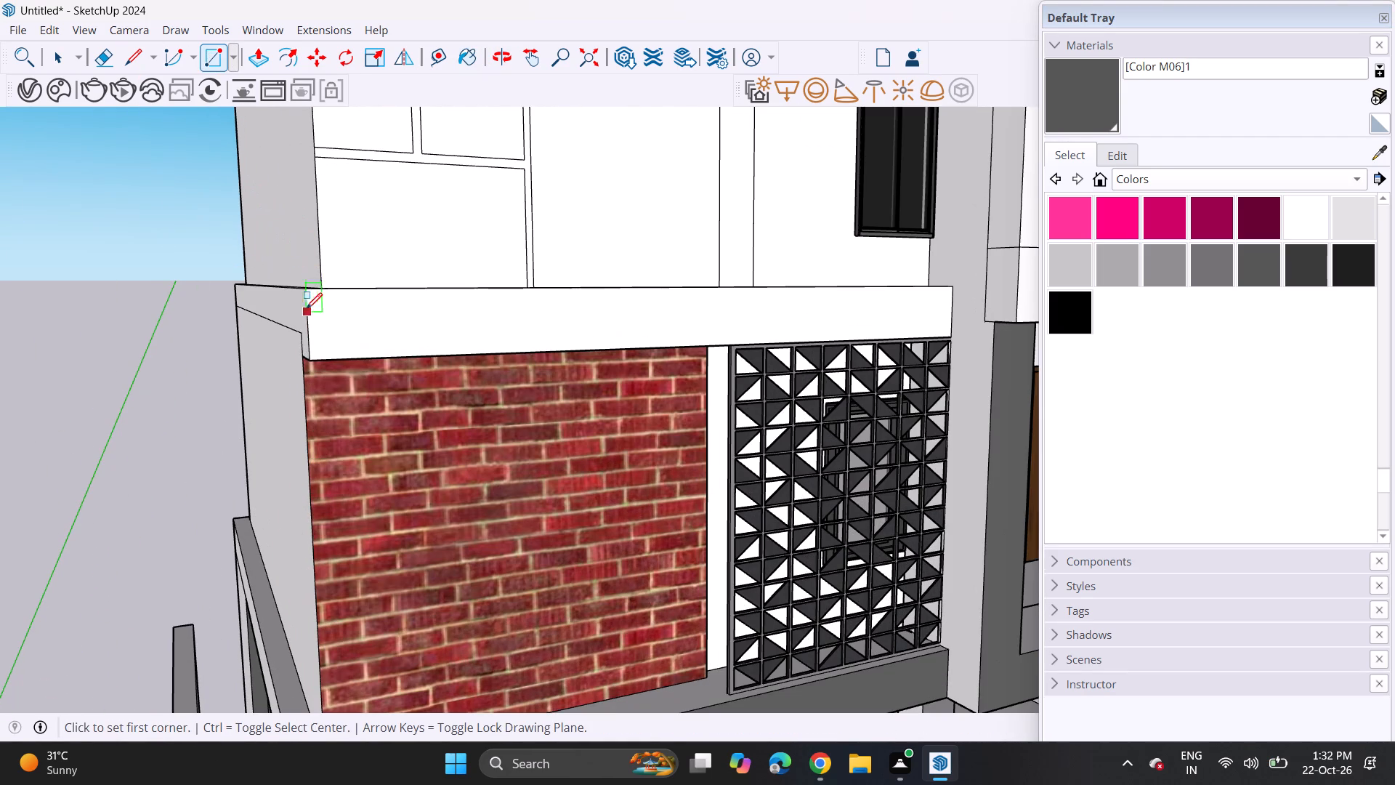
{"action": "left_click", "coordinate": [289, 61]}
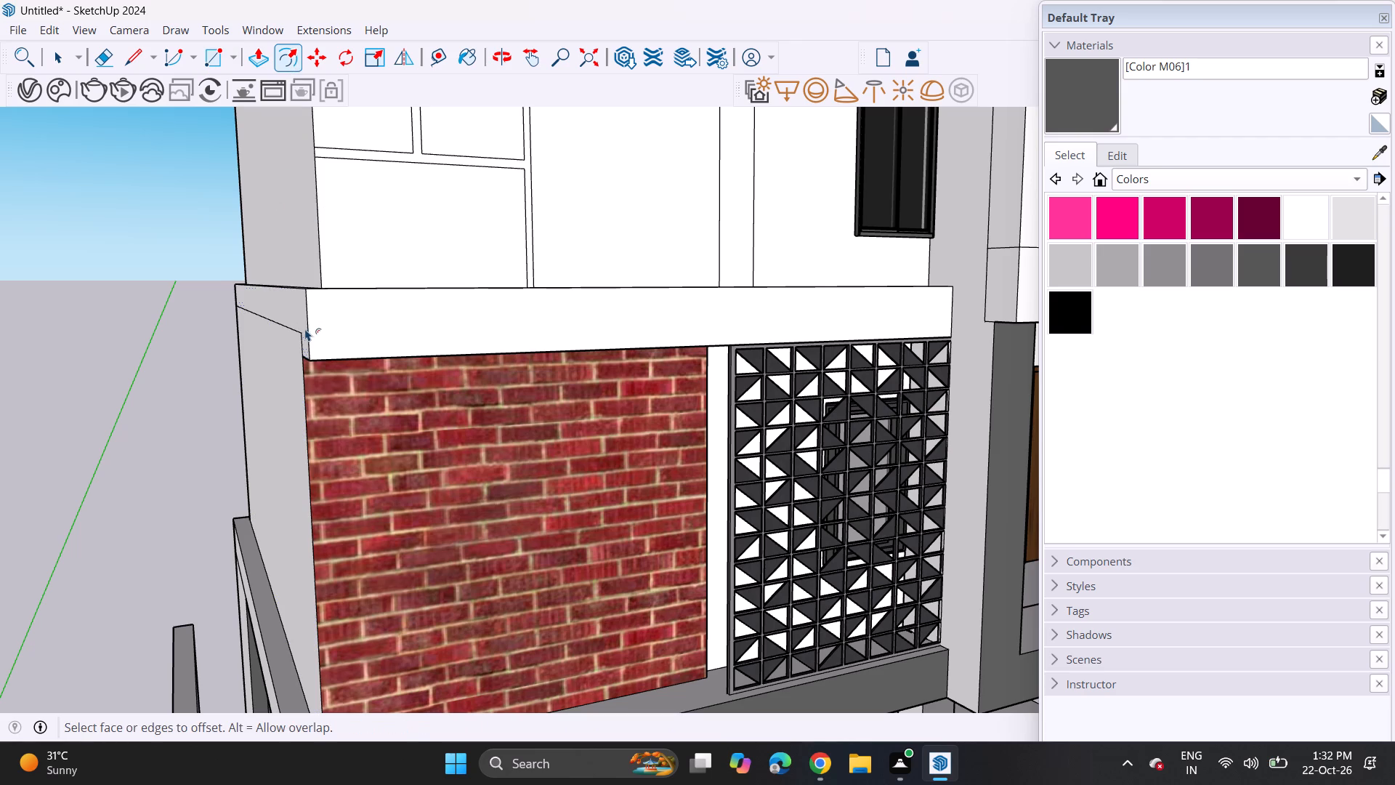
{"action": "left_click", "coordinate": [319, 296]}
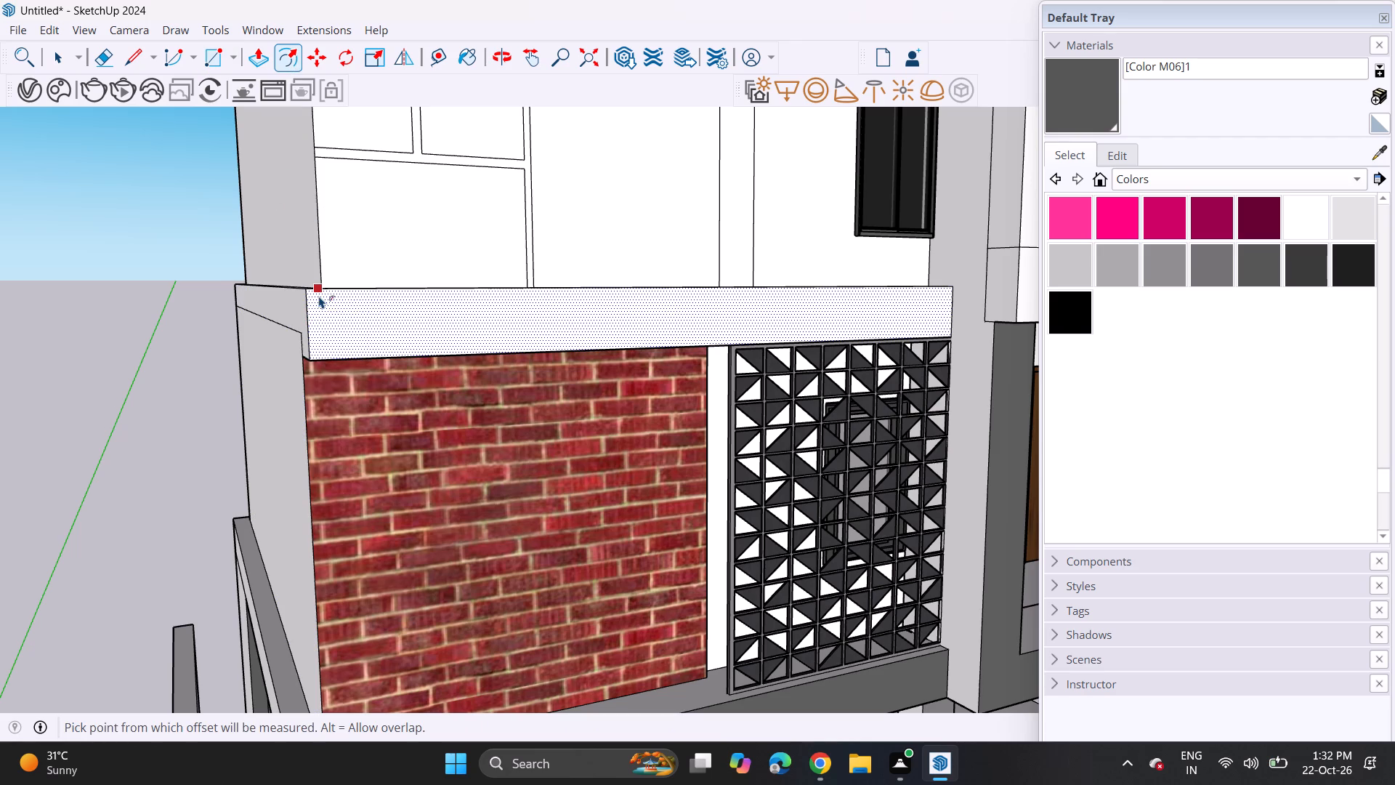
{"action": "left_click", "coordinate": [315, 298]}
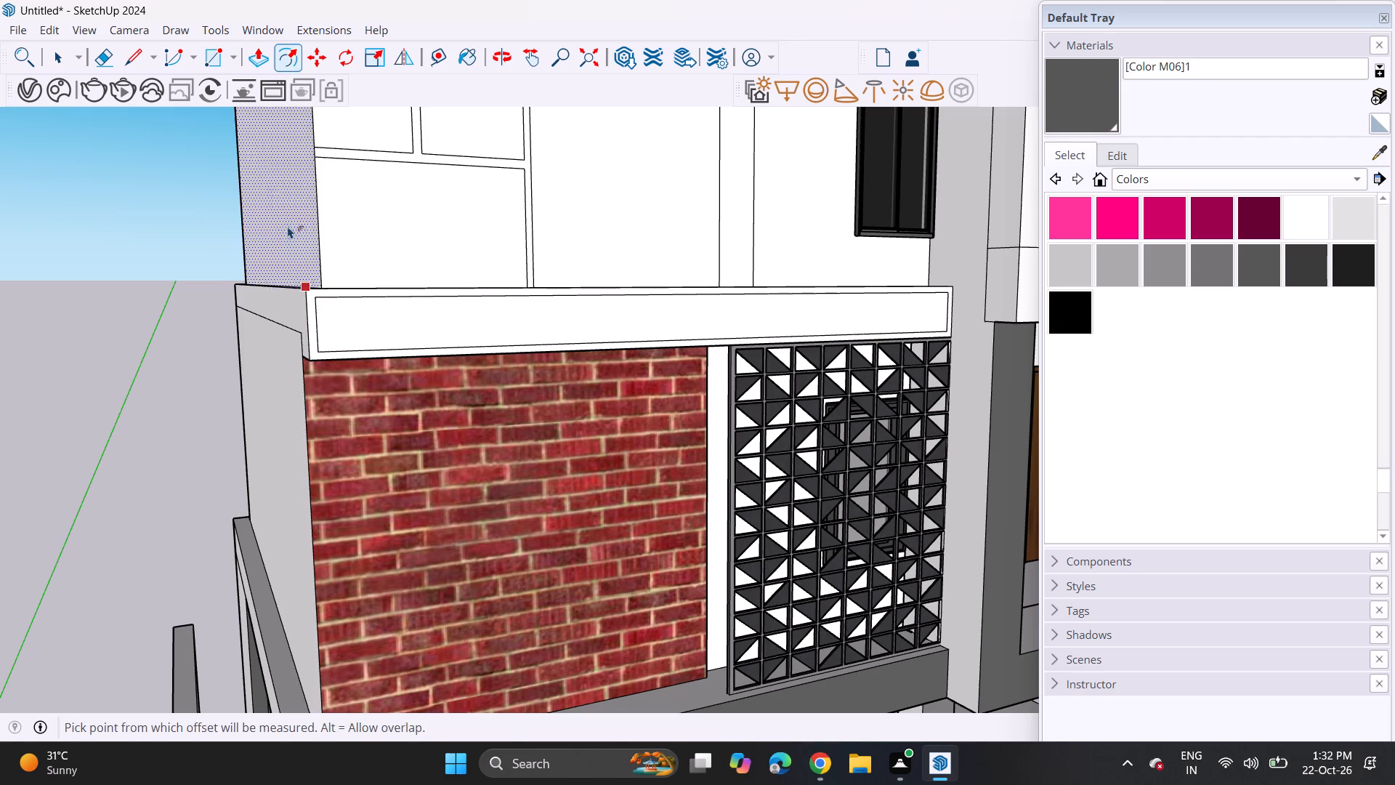
{"action": "key", "text": "space"}
Move the inset outline's short vertical edge at the brick-wall end outward onto the band's outer end edge.
{"action": "scroll", "coordinate": [341, 329], "scroll_direction": "up", "scroll_amount": 11}
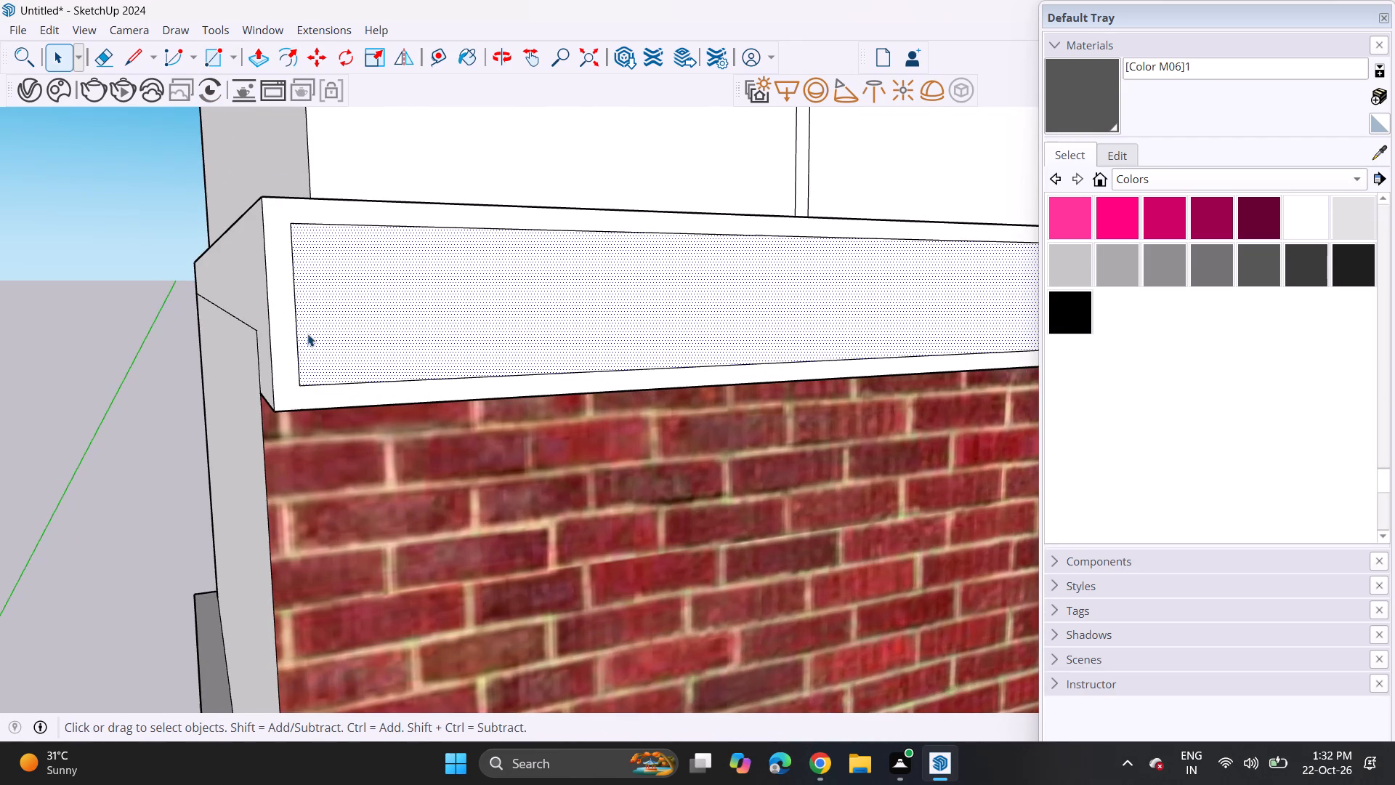
{"action": "left_click", "coordinate": [298, 330]}
{"action": "key", "text": "m"}
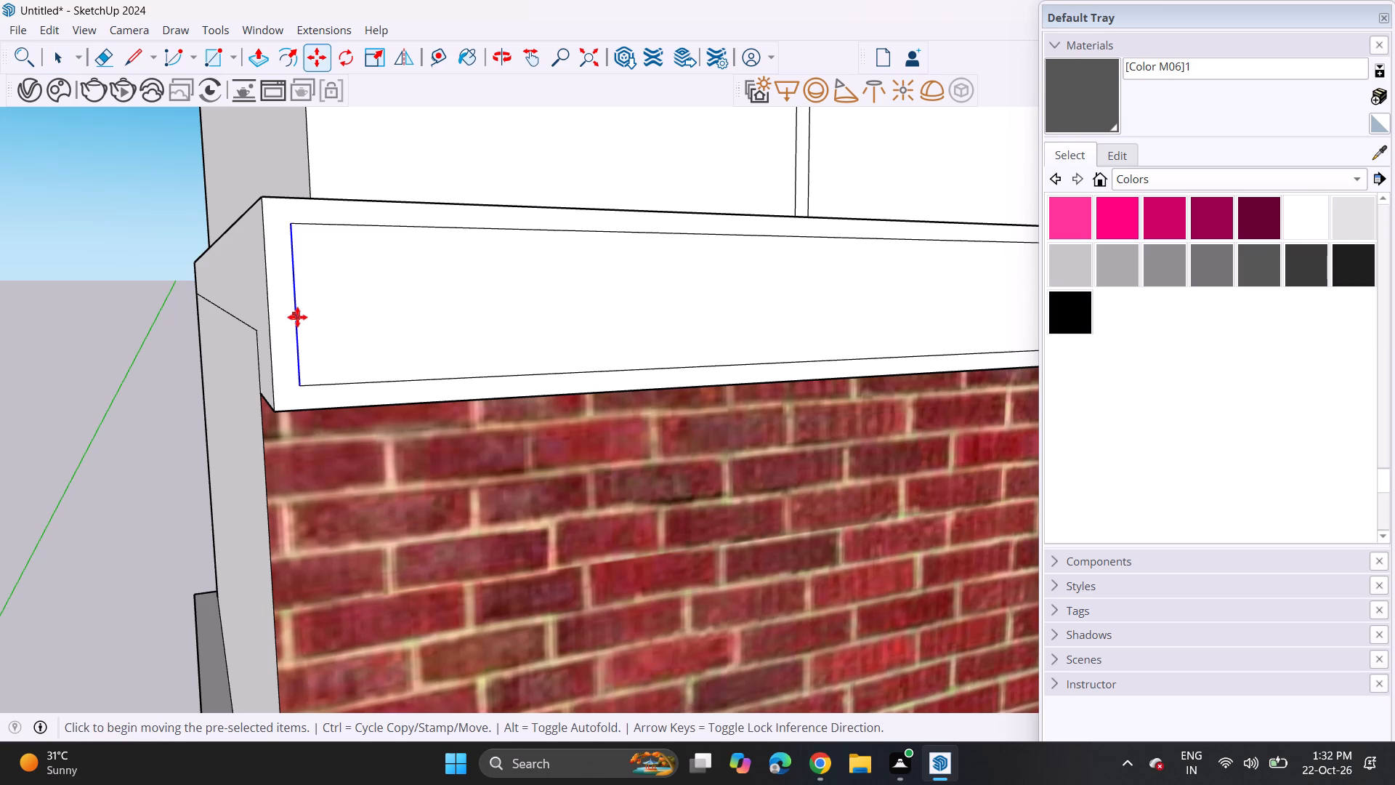
{"action": "left_click", "coordinate": [297, 317]}
{"action": "left_click", "coordinate": [266, 322]}
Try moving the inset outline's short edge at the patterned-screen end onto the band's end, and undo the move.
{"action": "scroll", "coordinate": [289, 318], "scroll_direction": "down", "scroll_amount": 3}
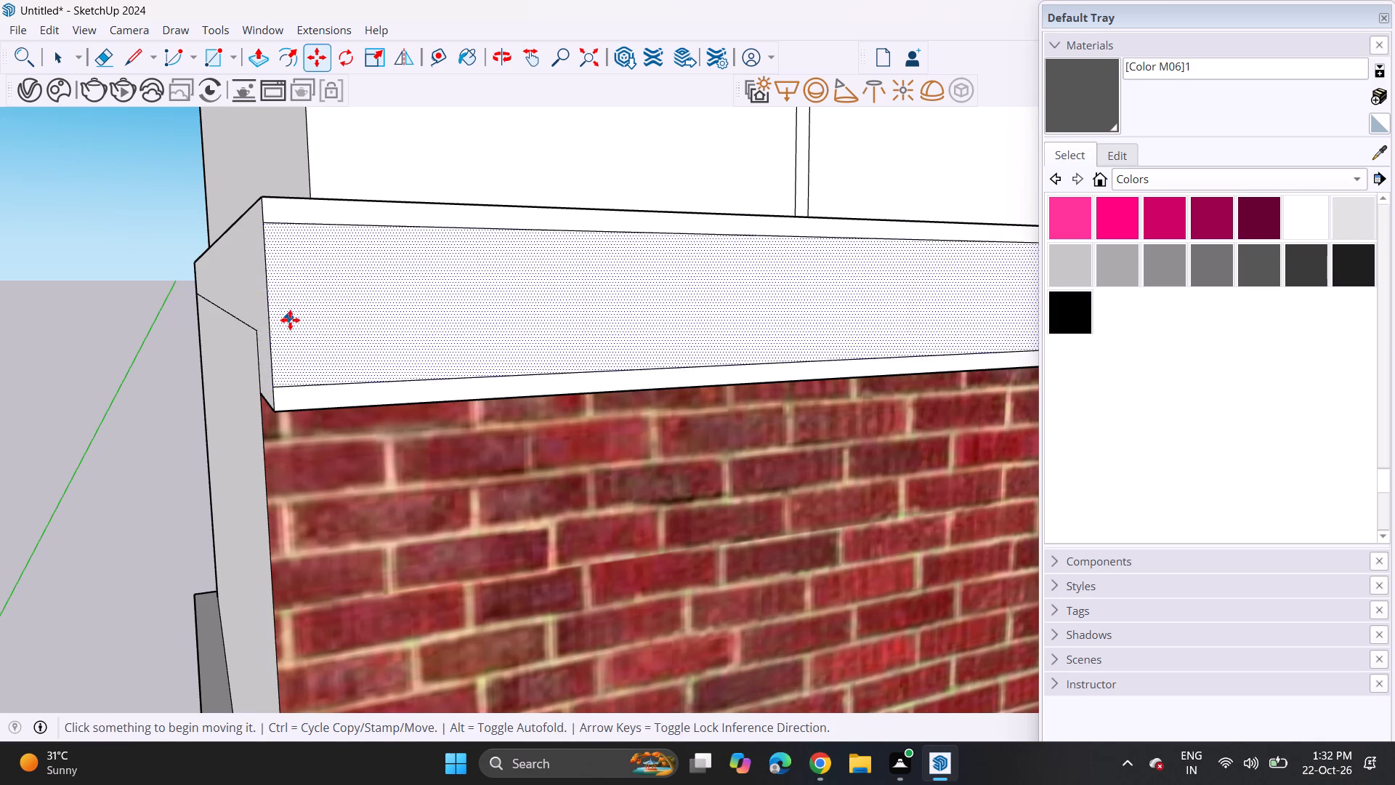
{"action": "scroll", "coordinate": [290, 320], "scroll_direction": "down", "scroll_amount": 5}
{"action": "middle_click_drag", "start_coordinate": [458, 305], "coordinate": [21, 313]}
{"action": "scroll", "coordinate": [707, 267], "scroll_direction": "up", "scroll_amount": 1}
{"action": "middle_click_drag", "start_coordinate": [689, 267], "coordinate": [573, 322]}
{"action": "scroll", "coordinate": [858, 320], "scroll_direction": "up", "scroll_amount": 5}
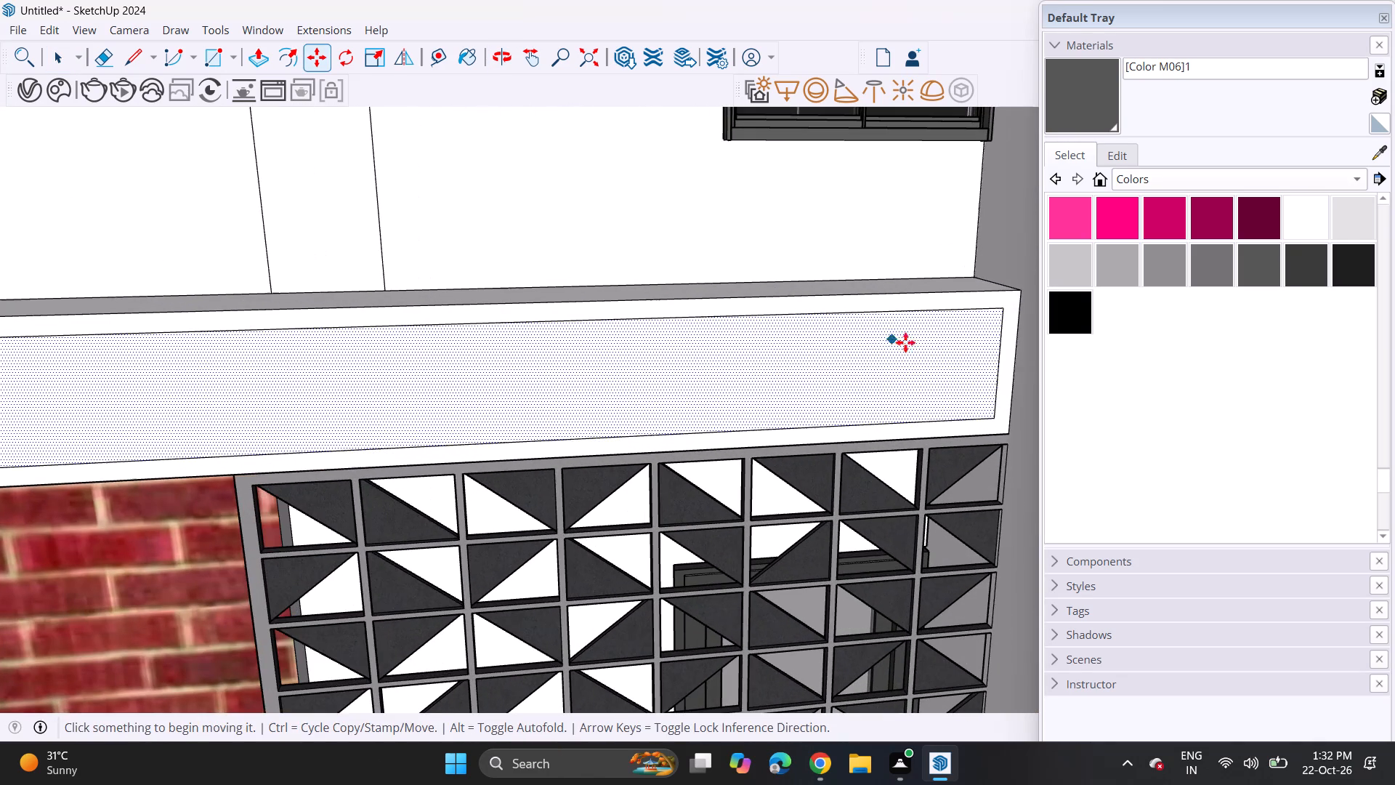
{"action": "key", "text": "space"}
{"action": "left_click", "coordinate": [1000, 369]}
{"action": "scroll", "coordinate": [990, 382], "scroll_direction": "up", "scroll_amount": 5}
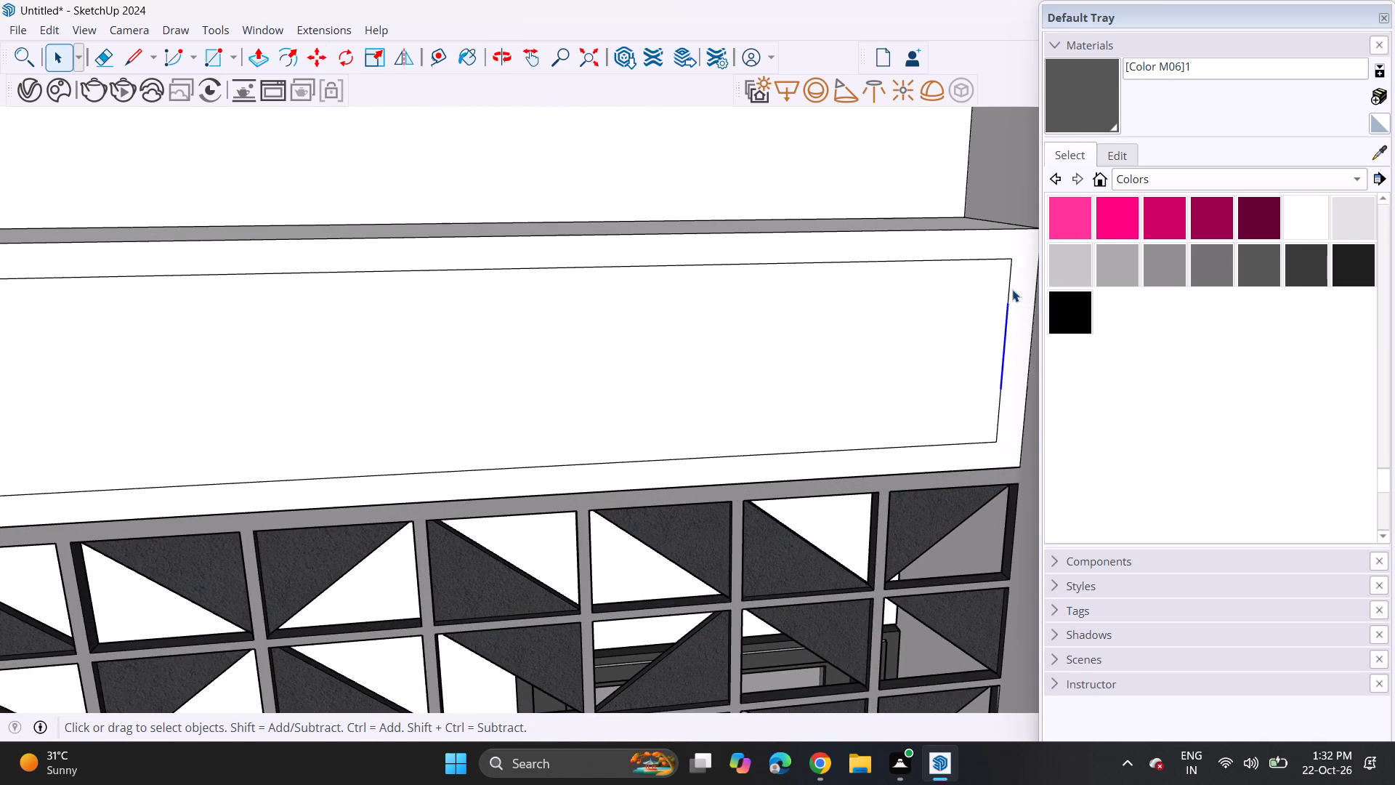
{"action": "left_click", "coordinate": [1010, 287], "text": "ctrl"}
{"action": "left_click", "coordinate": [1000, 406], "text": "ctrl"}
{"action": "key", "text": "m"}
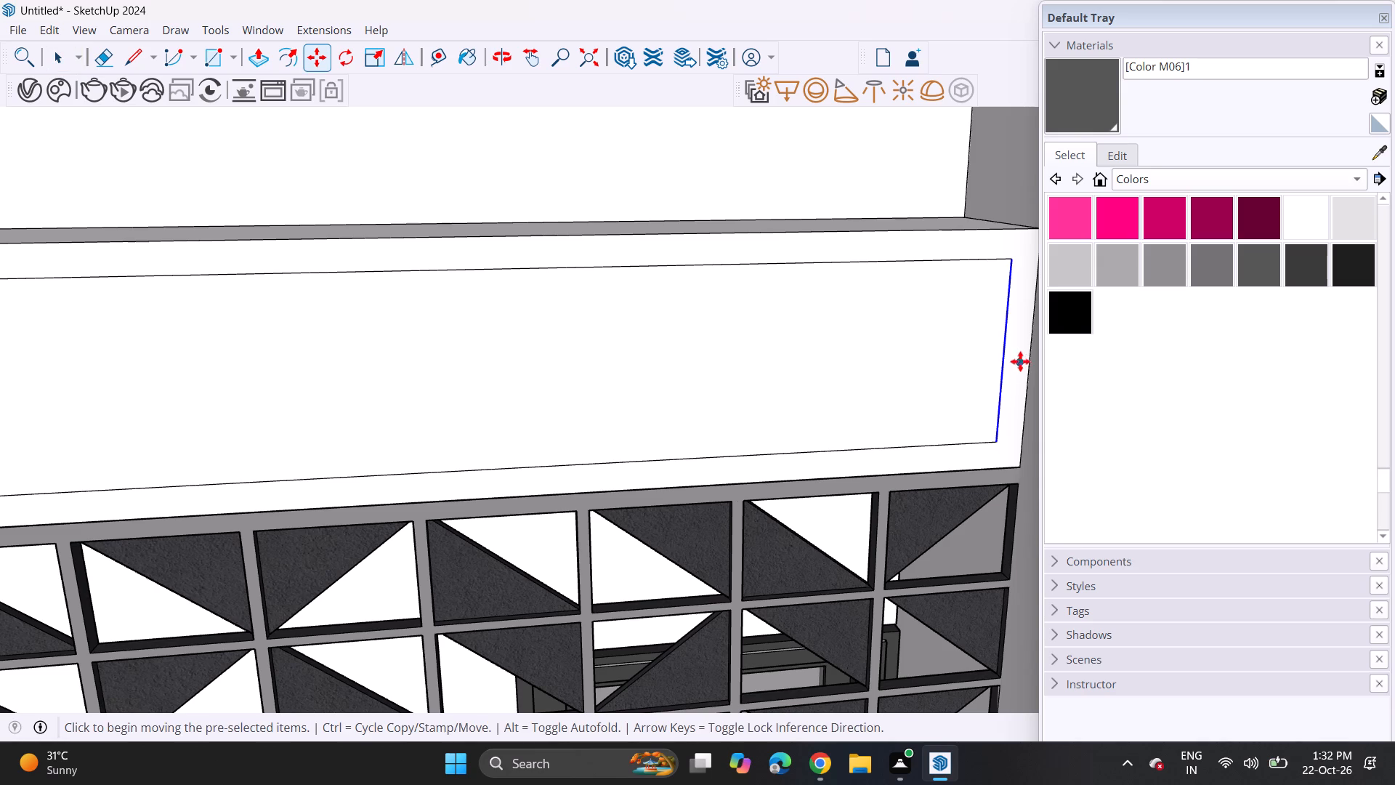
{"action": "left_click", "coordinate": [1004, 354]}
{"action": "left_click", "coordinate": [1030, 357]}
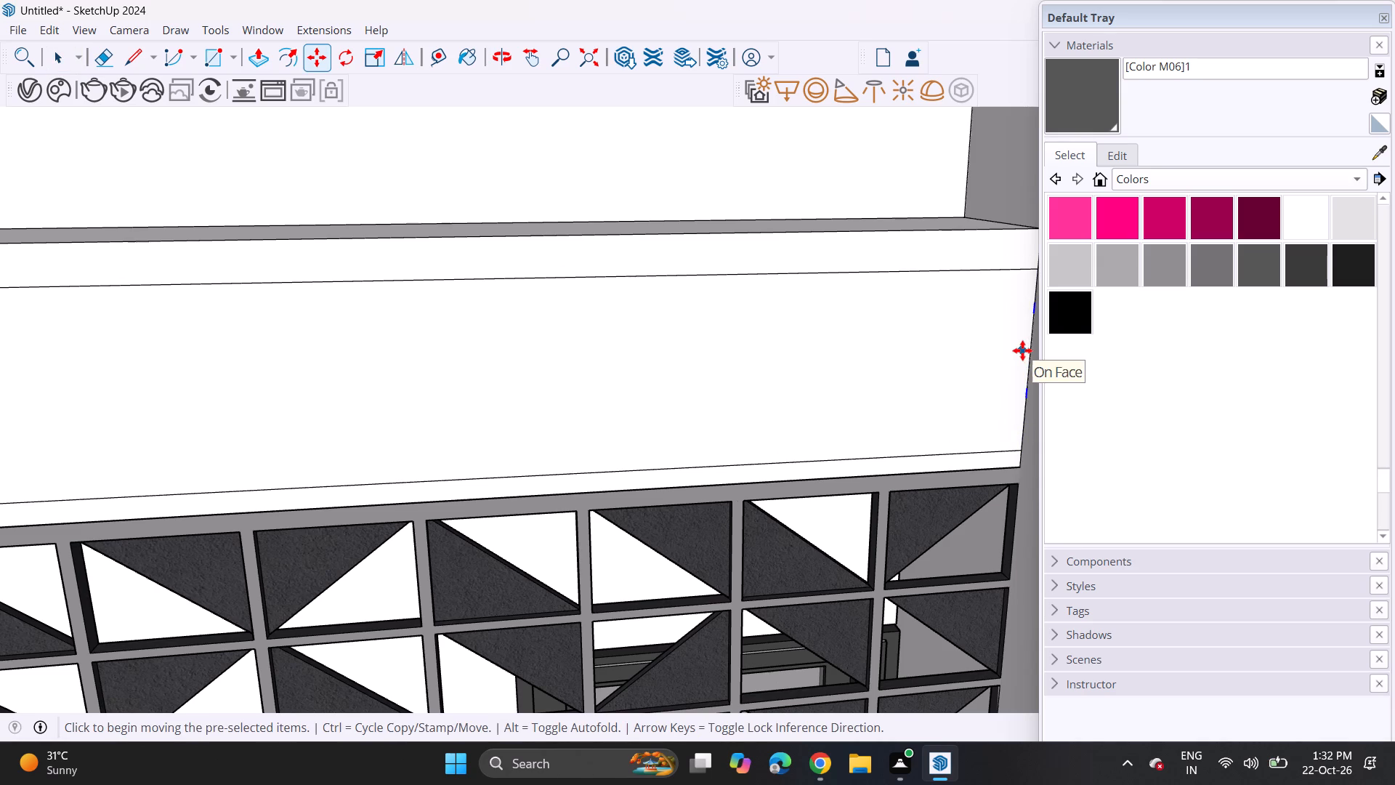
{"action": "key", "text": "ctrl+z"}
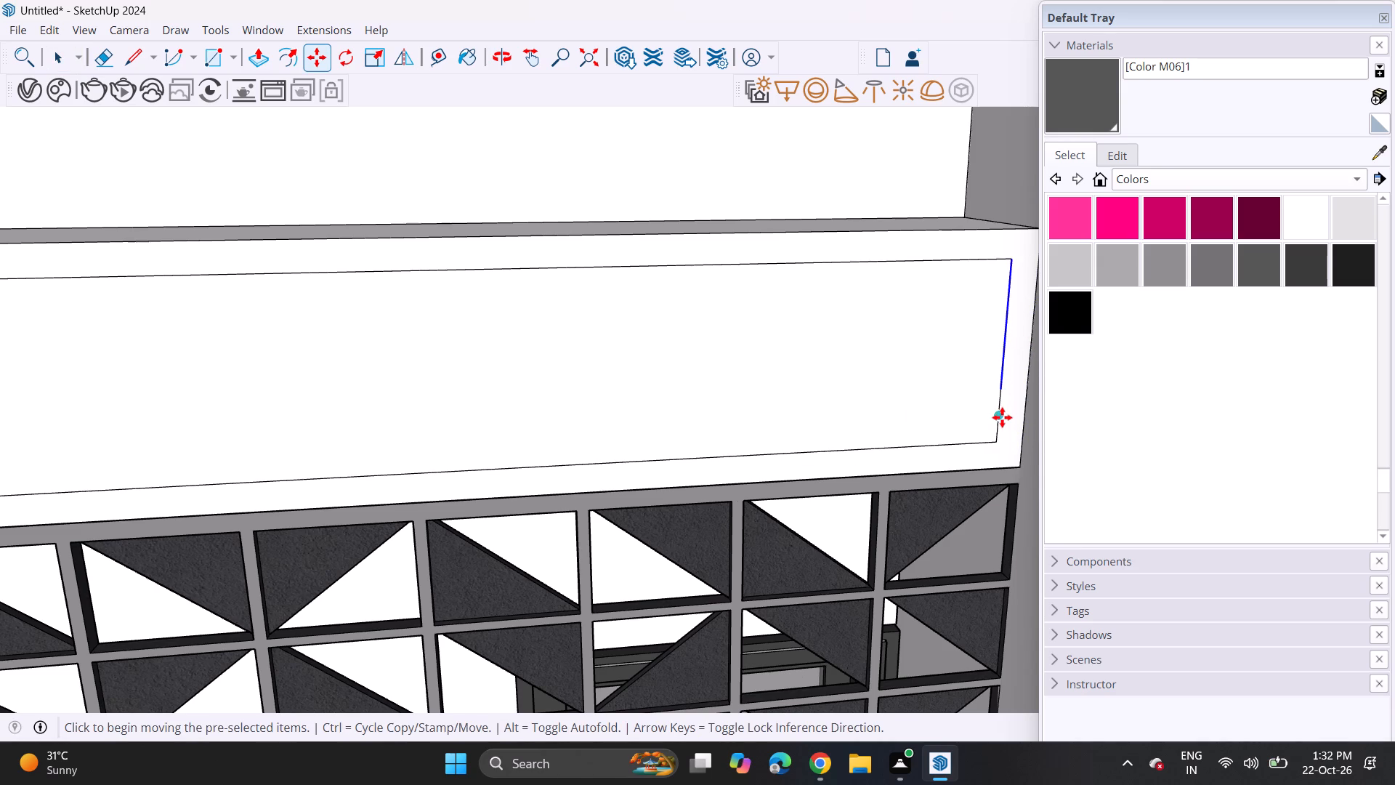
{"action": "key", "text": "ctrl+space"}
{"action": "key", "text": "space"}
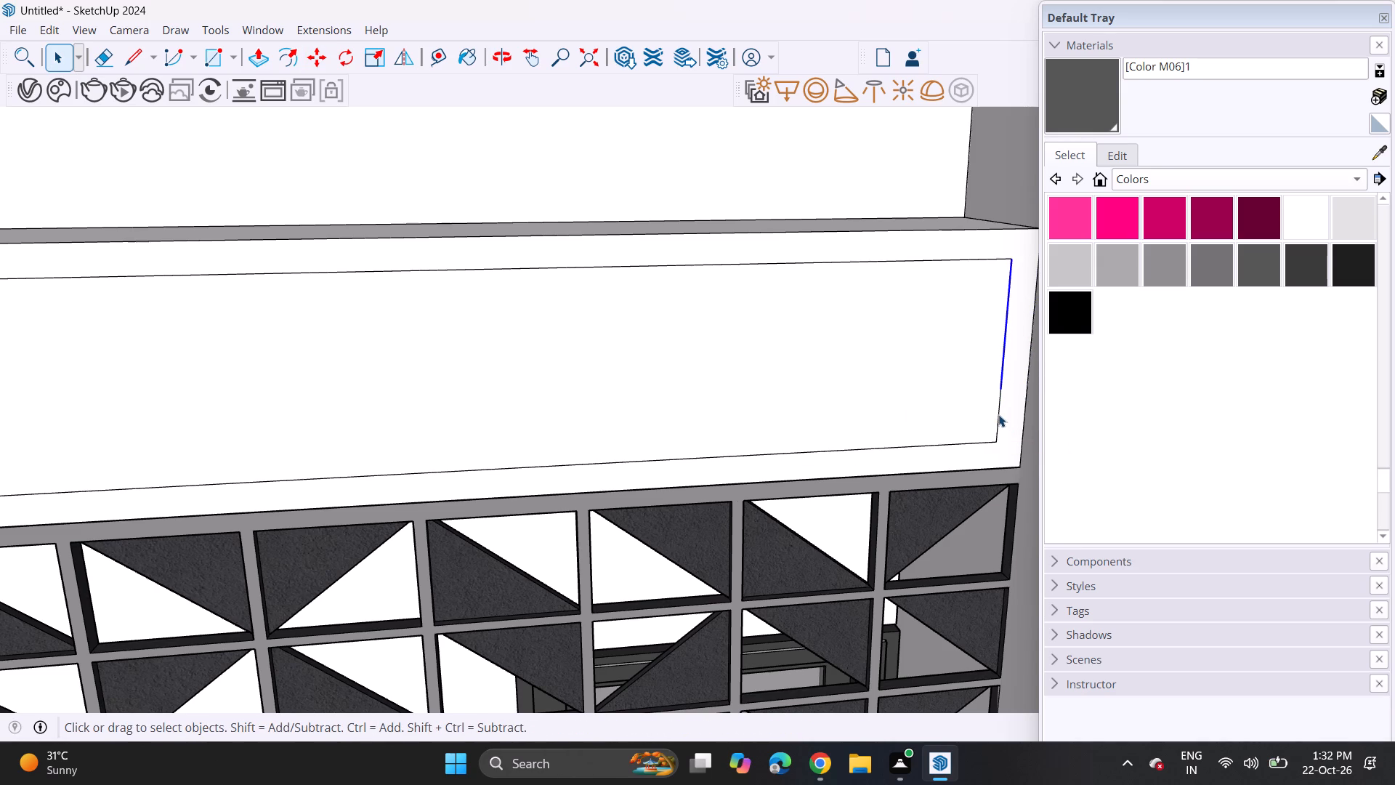
Select all segments of the inset outline's short edge at the patterned-screen end and move them onto the band's end.
{"action": "left_click", "coordinate": [998, 414]}
{"action": "left_click", "coordinate": [1004, 367], "text": "ctrl"}
{"action": "left_click", "coordinate": [1008, 297], "text": "ctrl"}
{"action": "key", "text": "m"}
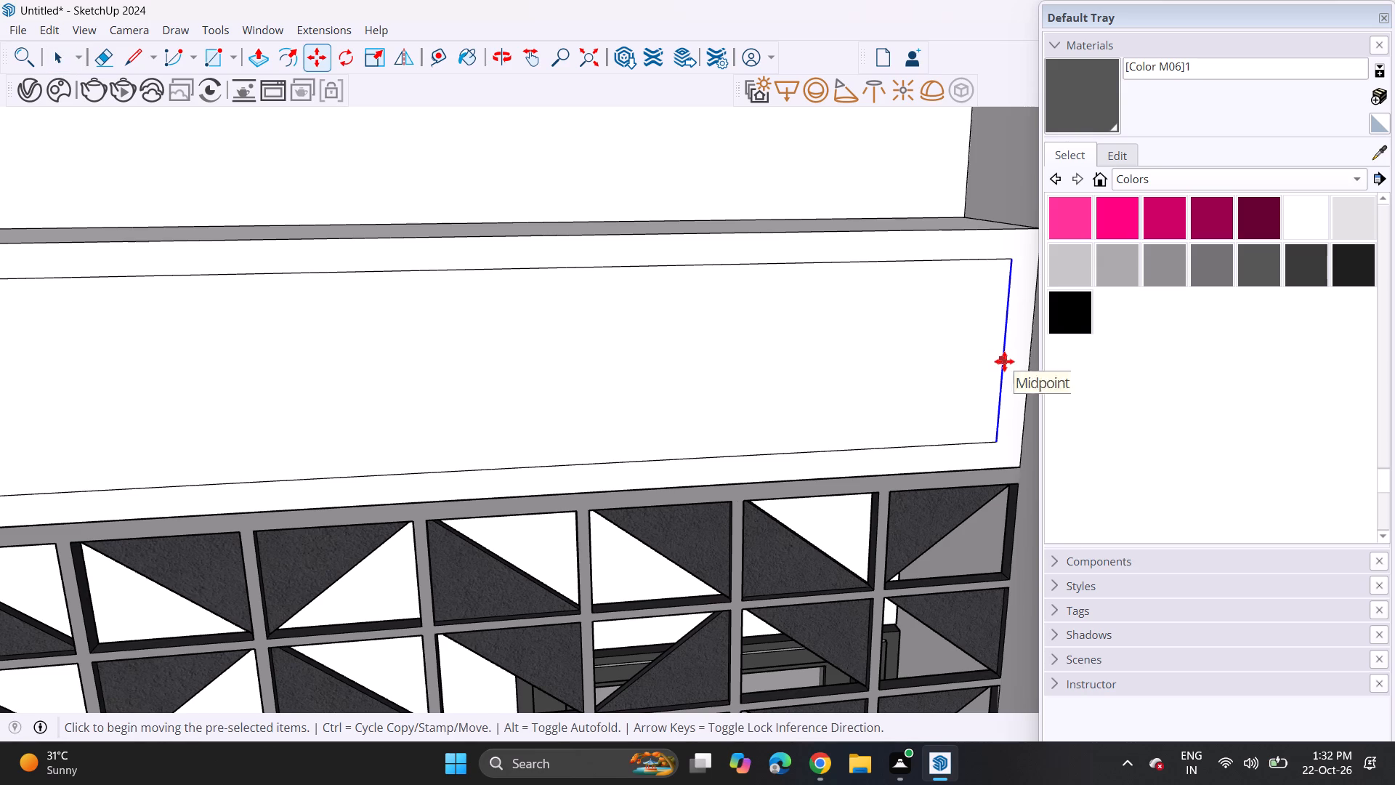
{"action": "left_click", "coordinate": [1004, 361]}
{"action": "left_click", "coordinate": [1030, 363]}
Push the band's middle face inward so that thin strips project along its upper and lower edges.
{"action": "scroll", "coordinate": [838, 334], "scroll_direction": "down", "scroll_amount": 15}
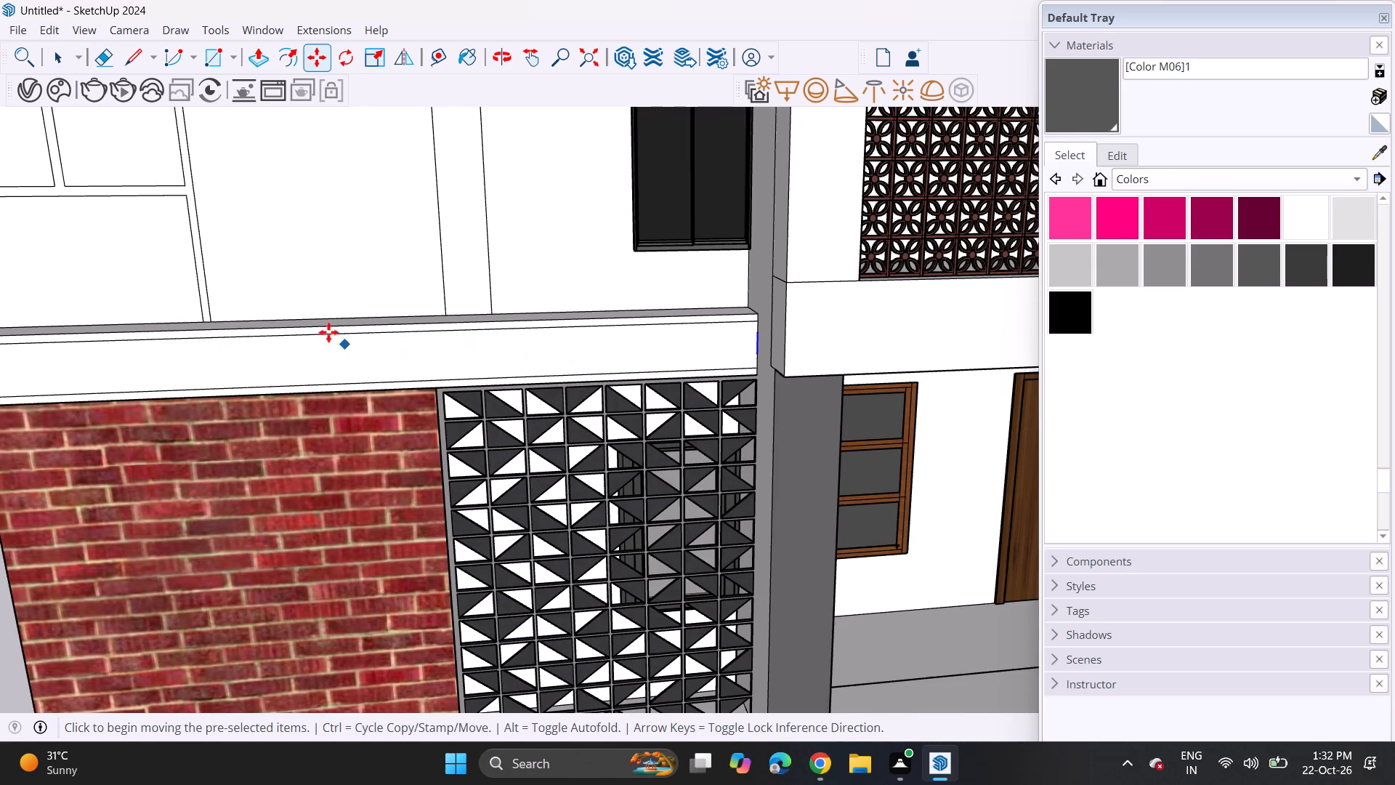
{"action": "left_click", "coordinate": [250, 49]}
{"action": "left_click", "coordinate": [355, 347]}
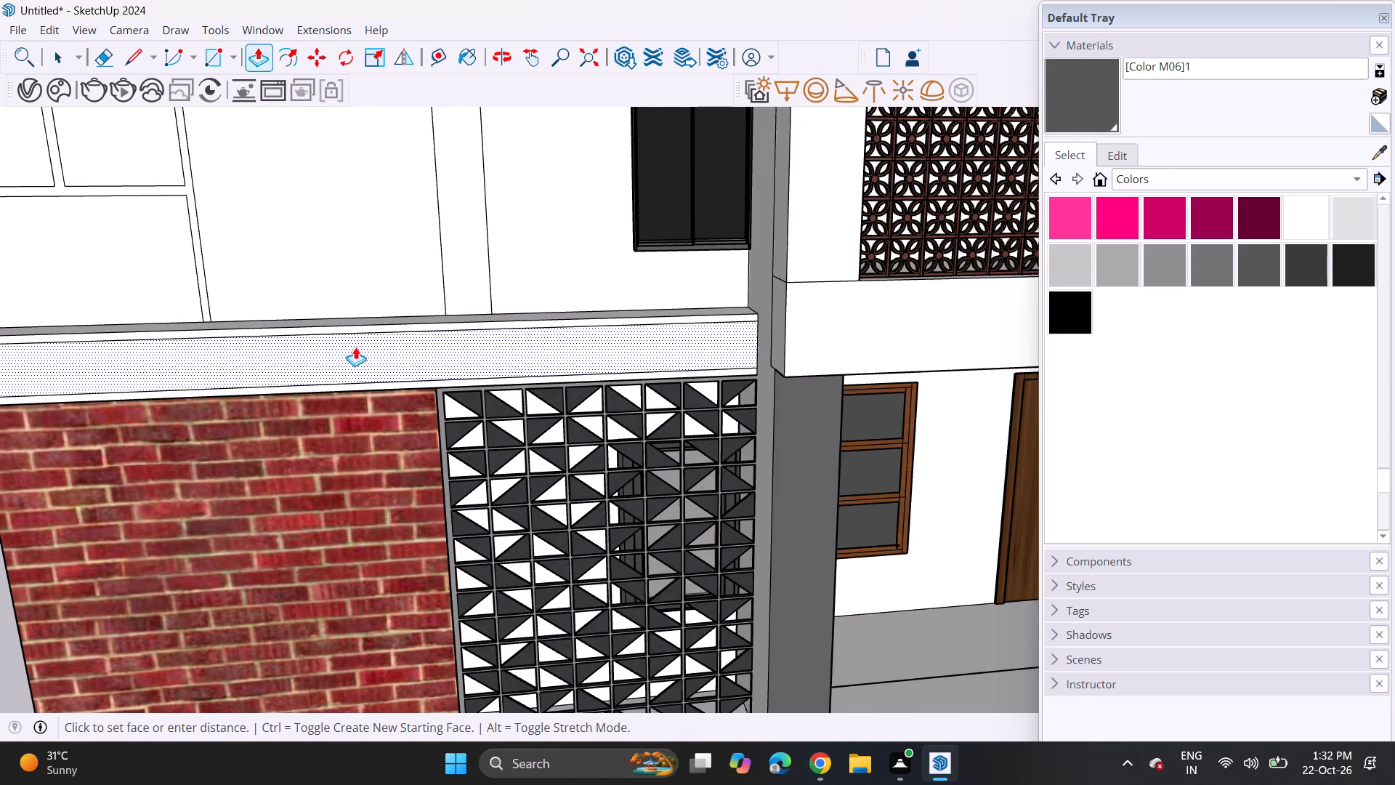
{"action": "left_click", "coordinate": [357, 340]}
Sample Color M06 from the entrance frame and apply it to the band's recessed face, upper strip surfaces and lower strip.
{"action": "middle_click_drag", "start_coordinate": [616, 348], "coordinate": [583, 302]}
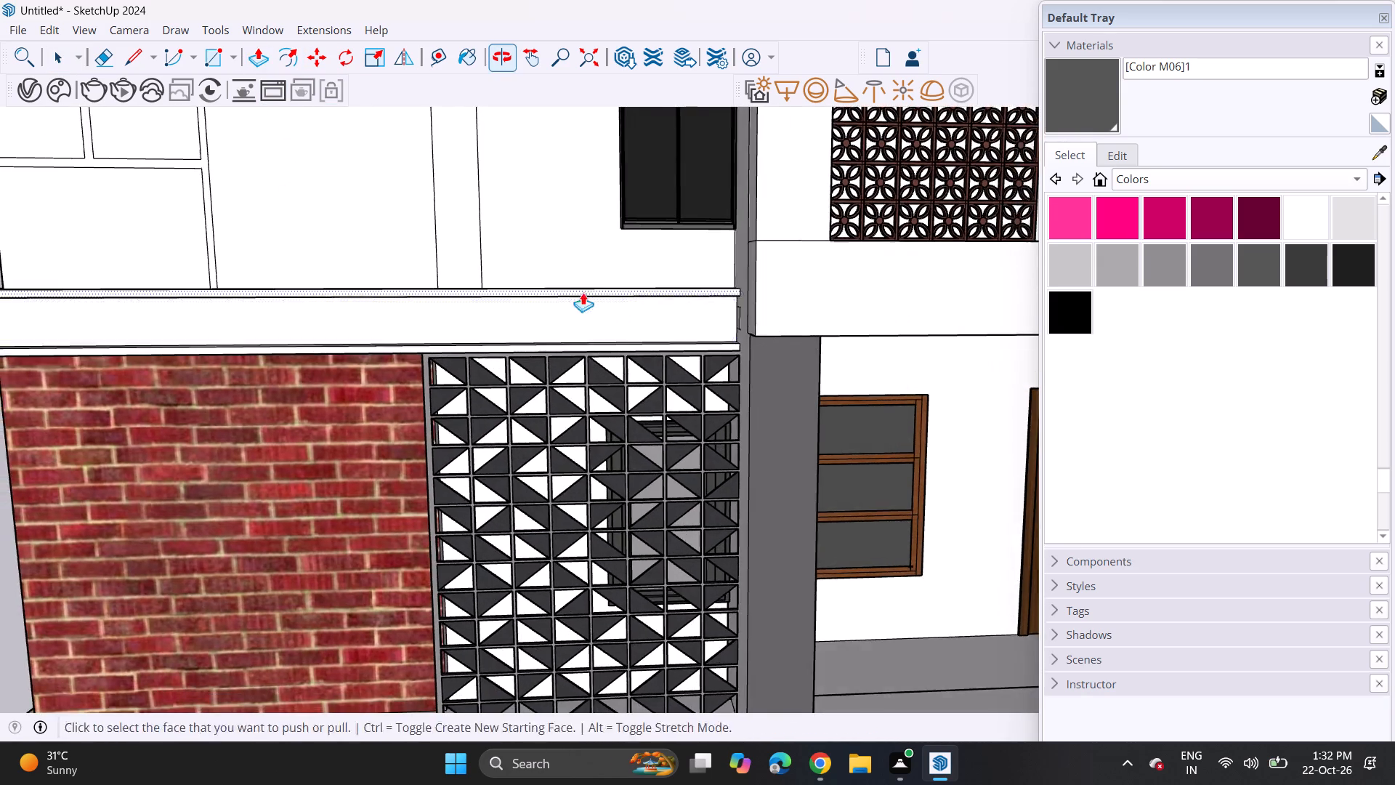
{"action": "scroll", "coordinate": [593, 279], "scroll_direction": "down", "scroll_amount": 7}
{"action": "left_click", "coordinate": [1384, 151]}
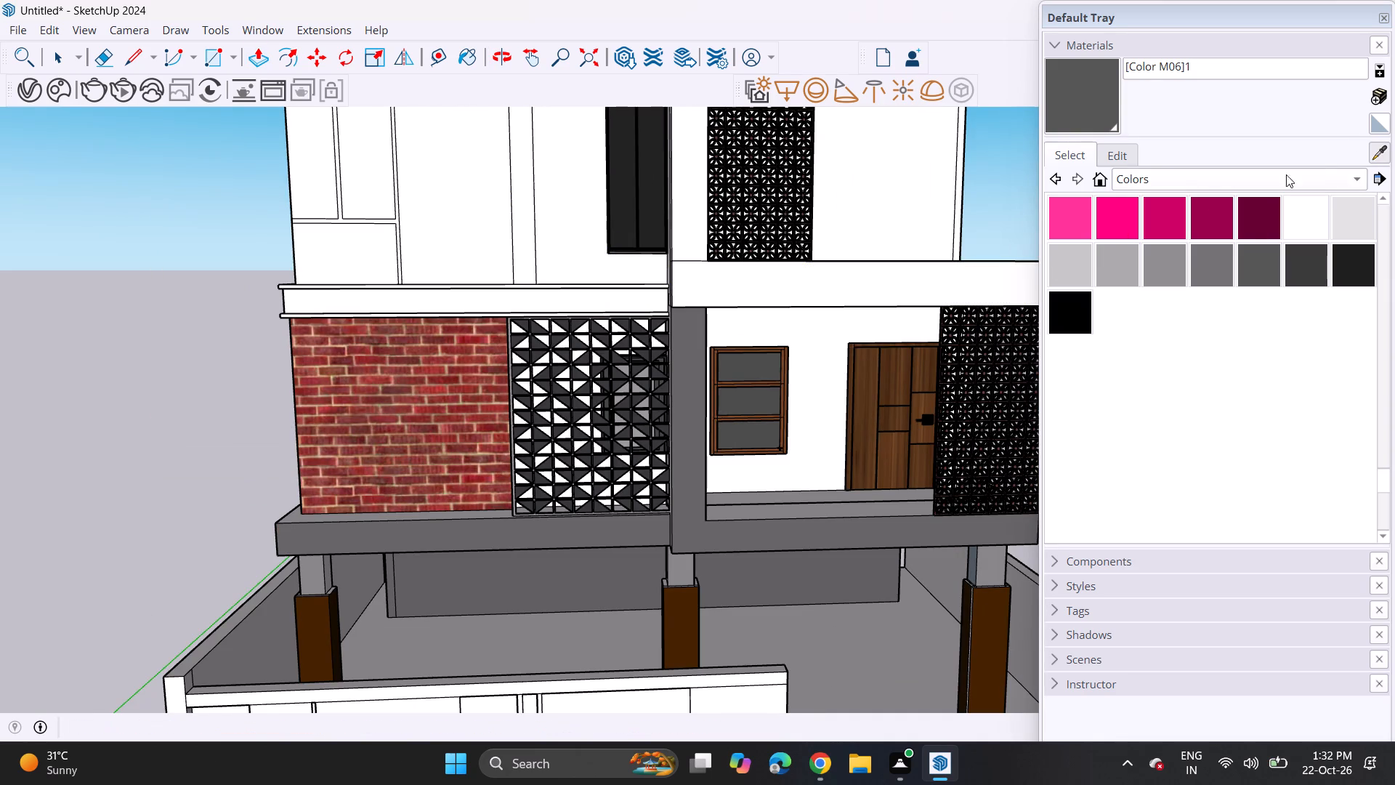
{"action": "left_click", "coordinate": [687, 454]}
{"action": "scroll", "coordinate": [563, 301], "scroll_direction": "up", "scroll_amount": 6}
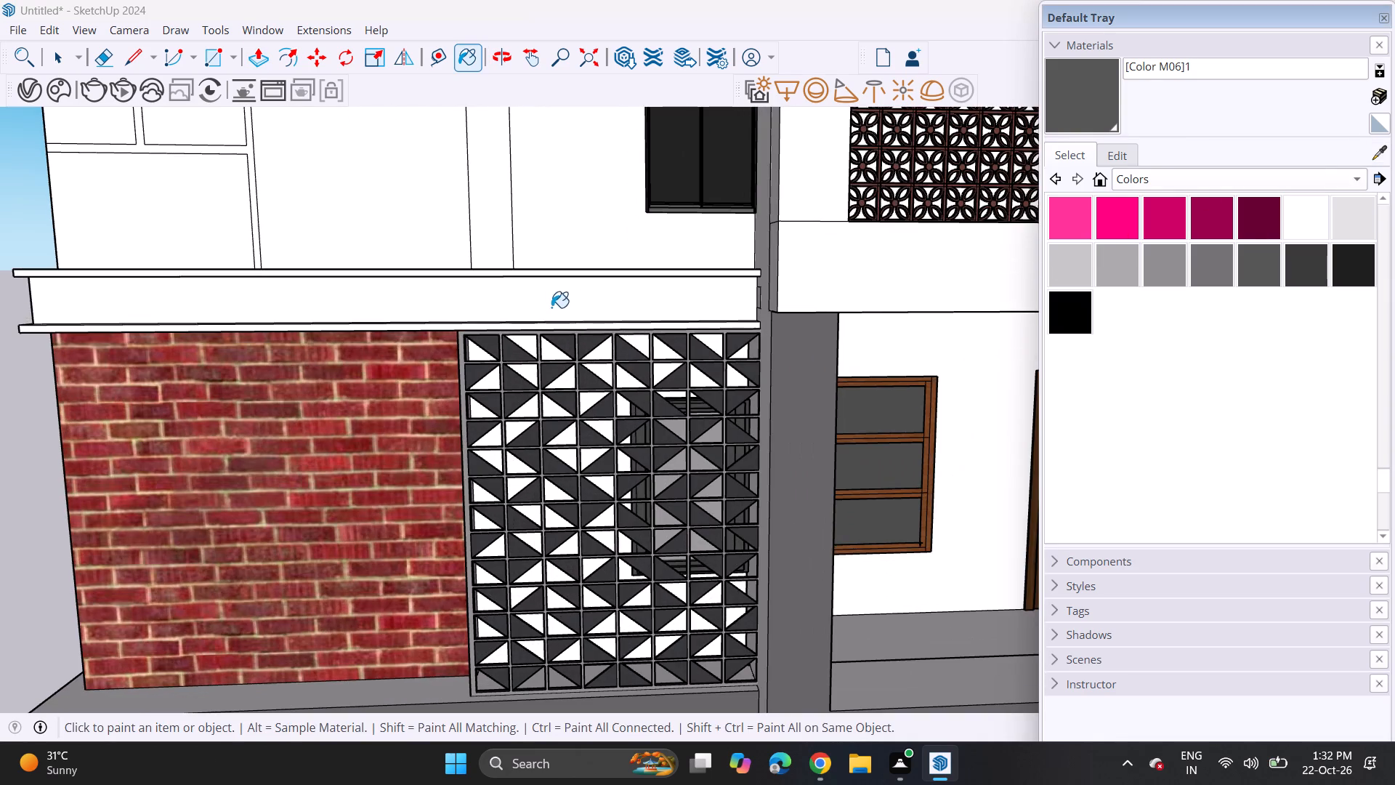
{"action": "left_click", "coordinate": [551, 307]}
{"action": "middle_click_drag", "start_coordinate": [551, 278], "coordinate": [573, 214]}
{"action": "scroll", "coordinate": [551, 278], "scroll_direction": "up", "scroll_amount": 8}
{"action": "left_click", "coordinate": [588, 256]}
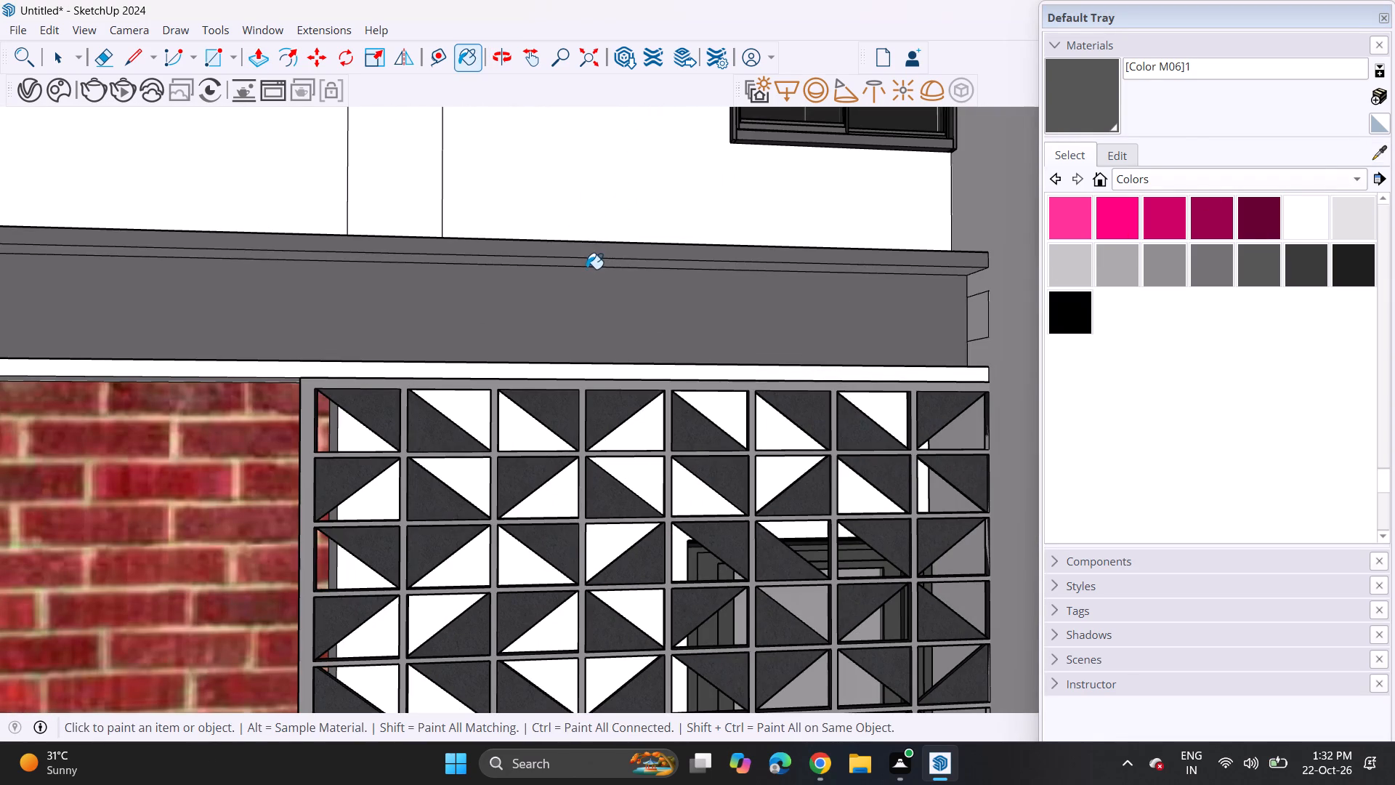
{"action": "left_click", "coordinate": [589, 263]}
{"action": "left_click", "coordinate": [559, 372]}
{"action": "middle_click_drag", "start_coordinate": [567, 353], "coordinate": [539, 433]}
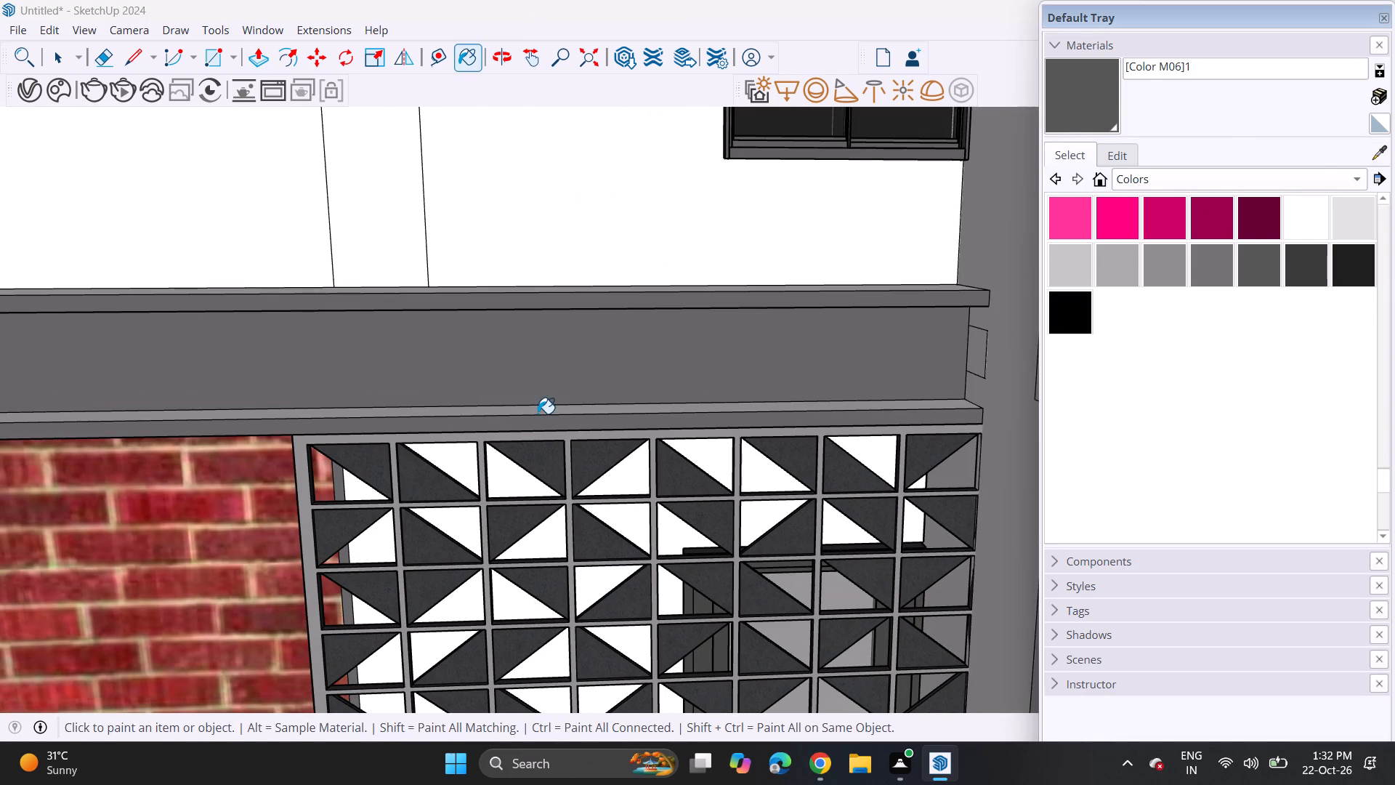
Apply Color M06 to the band's lower strip and to the front, underside, end and top of the canopy above the tall window.
{"action": "left_click", "coordinate": [538, 413]}
{"action": "scroll", "coordinate": [538, 413], "scroll_direction": "down", "scroll_amount": 14}
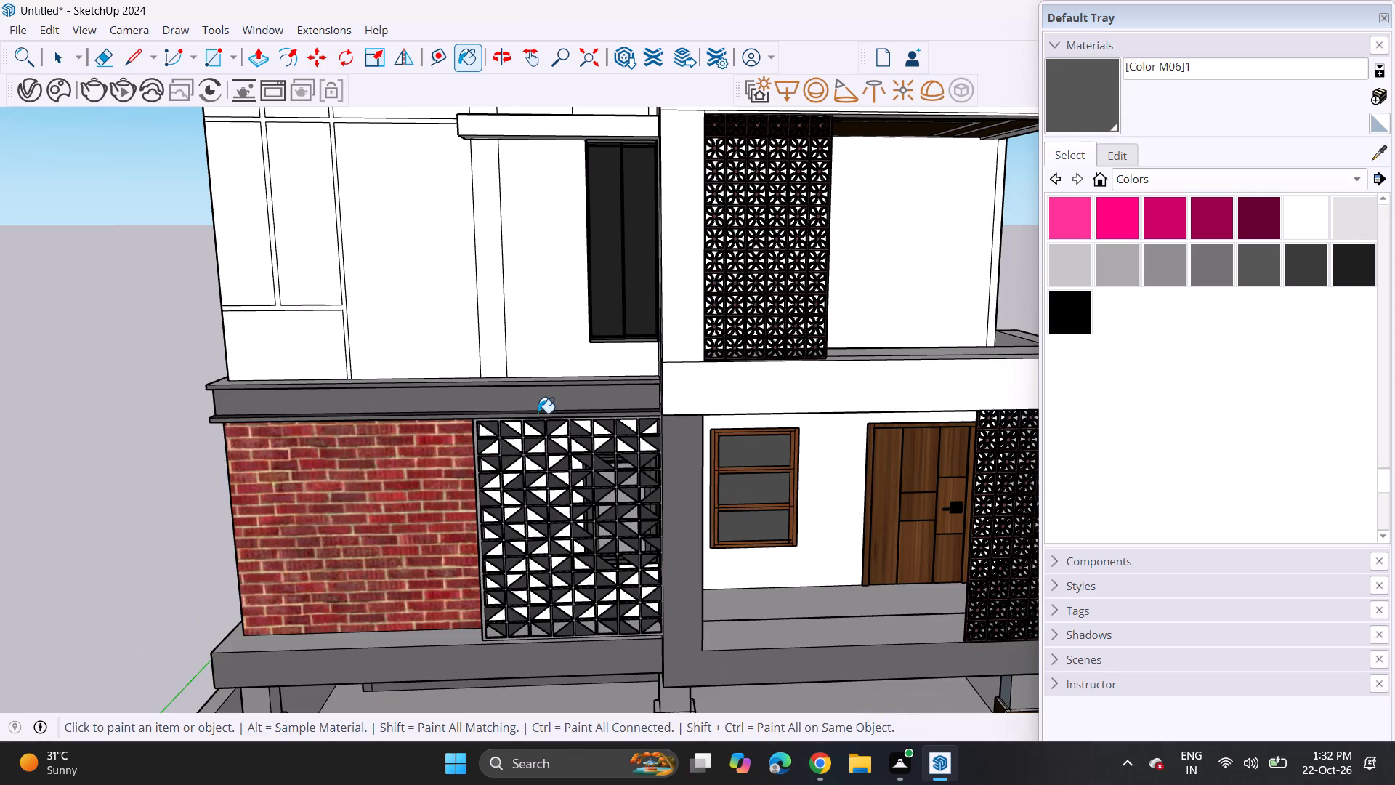
{"action": "left_click", "coordinate": [558, 123]}
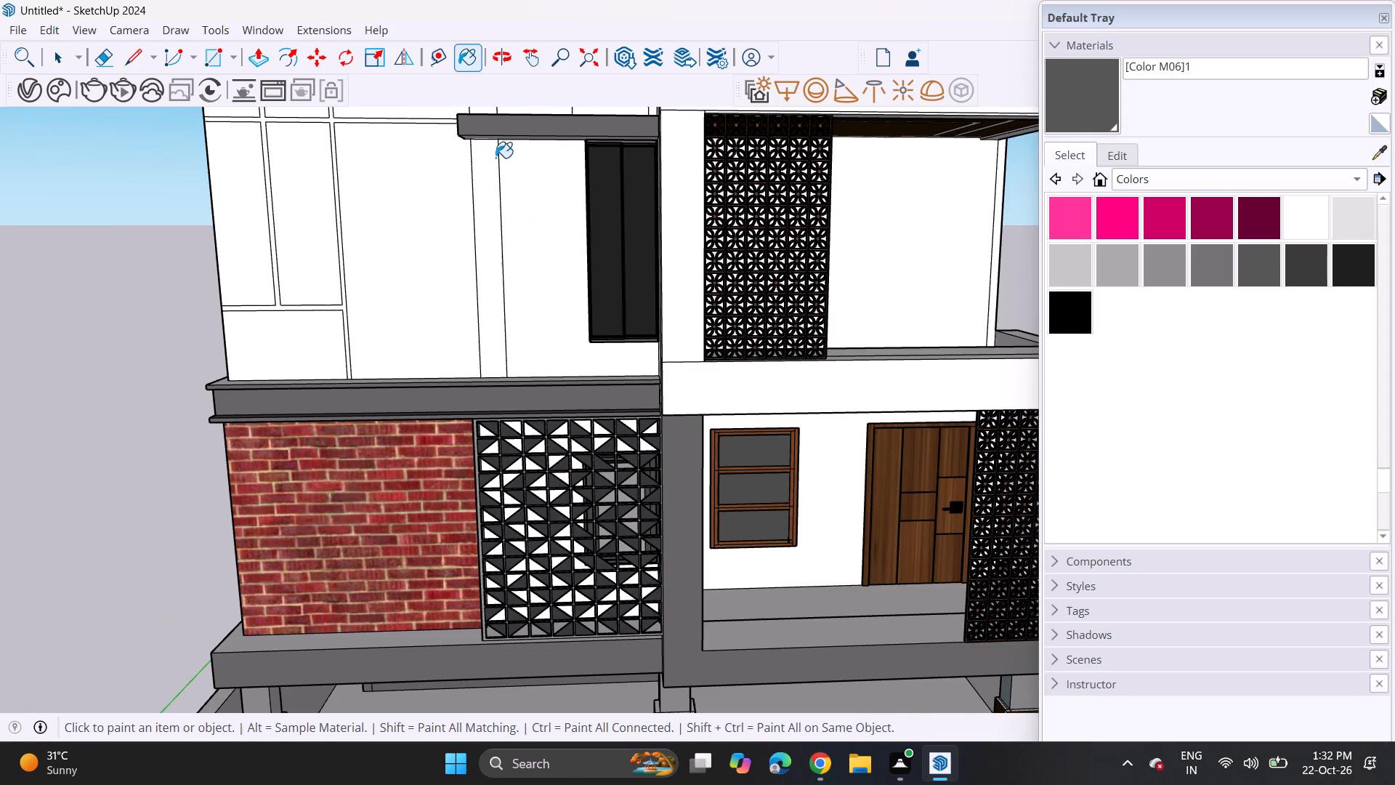
{"action": "middle_click_drag", "start_coordinate": [496, 158], "coordinate": [615, 284], "text": "shift"}
{"action": "scroll", "coordinate": [562, 246], "scroll_direction": "up", "scroll_amount": 1}
{"action": "middle_click_drag", "start_coordinate": [562, 246], "coordinate": [859, 238]}
{"action": "scroll", "coordinate": [863, 251], "scroll_direction": "up", "scroll_amount": 7}
{"action": "middle_click_drag", "start_coordinate": [783, 235], "coordinate": [799, 142]}
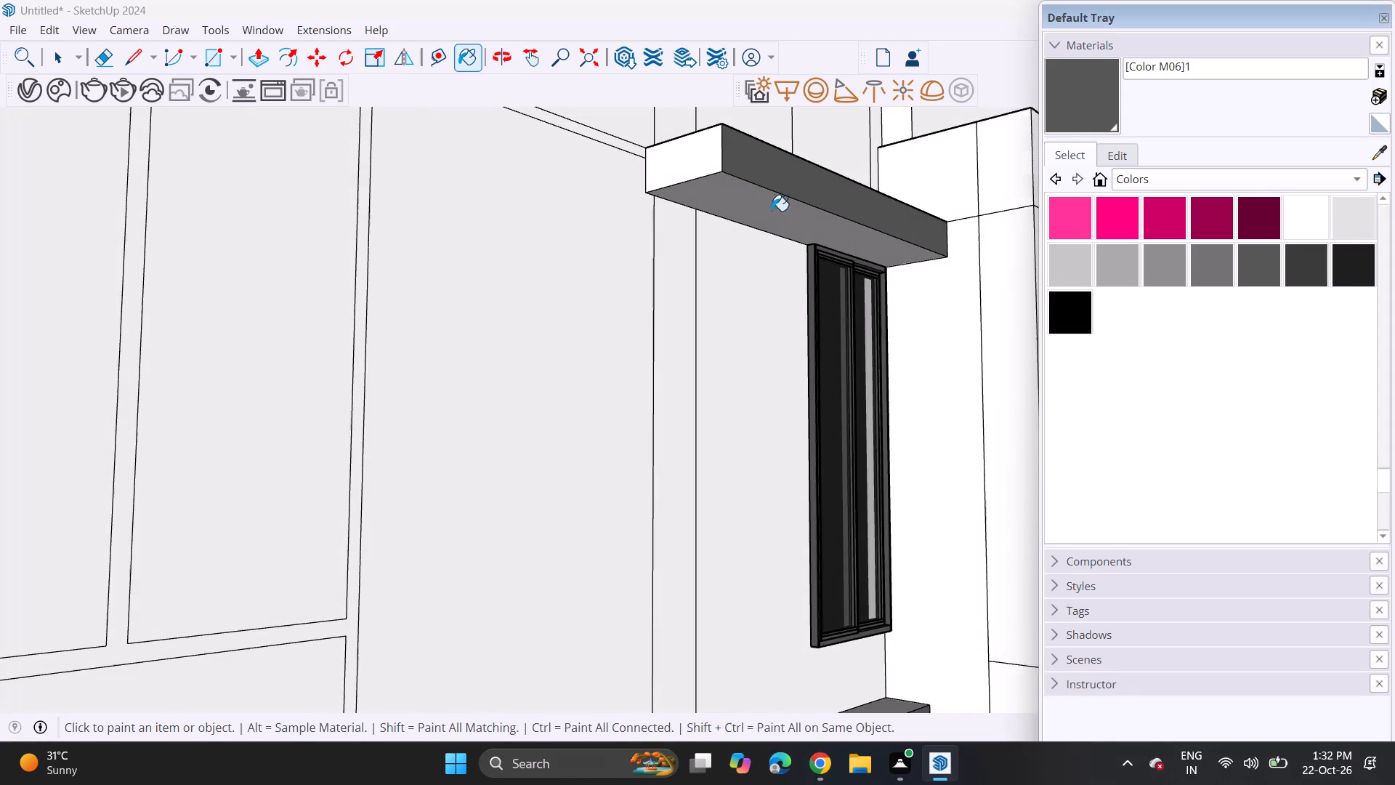
{"action": "left_click", "coordinate": [772, 211]}
{"action": "left_click", "coordinate": [703, 168]}
{"action": "middle_click_drag", "start_coordinate": [744, 171], "coordinate": [636, 345]}
{"action": "scroll", "coordinate": [663, 297], "scroll_direction": "down", "scroll_amount": 4}
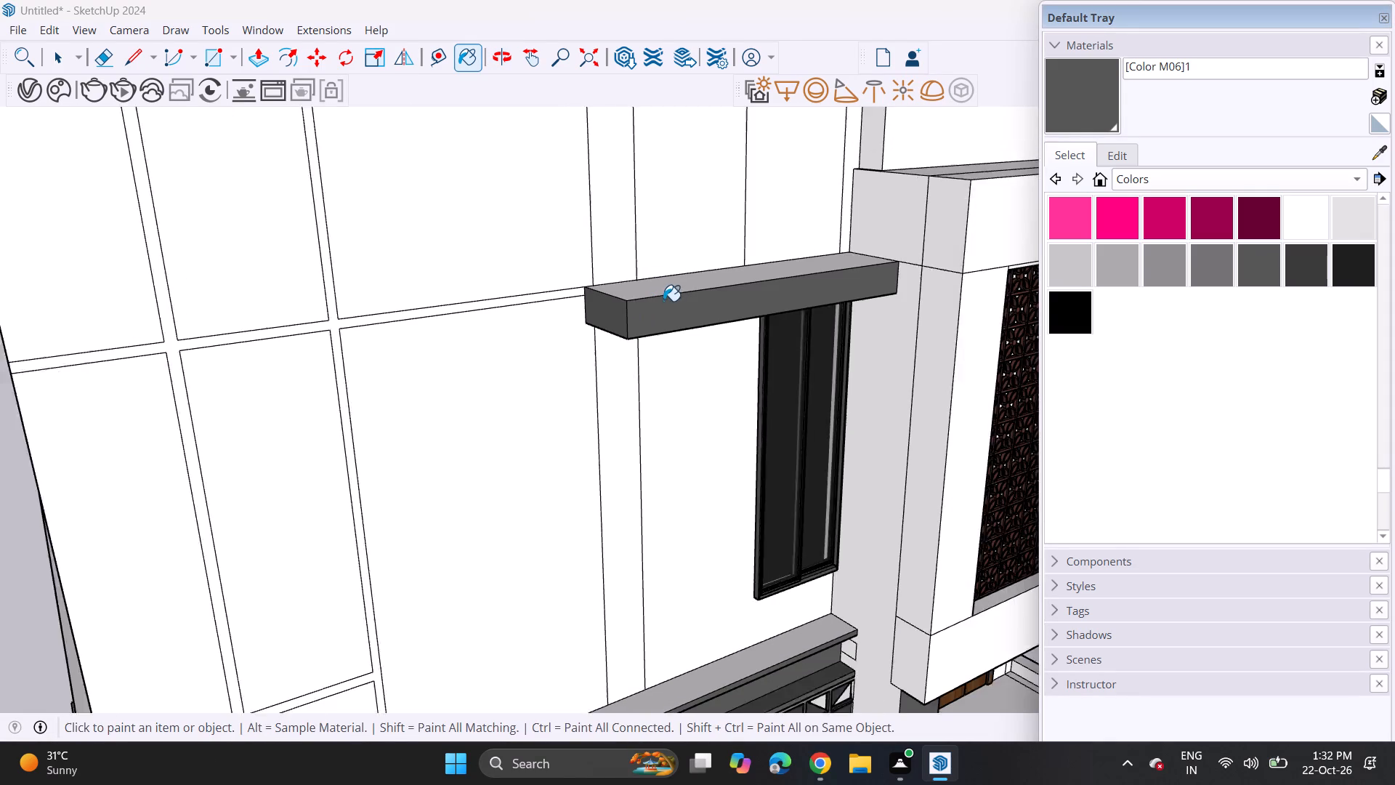
{"action": "left_click", "coordinate": [664, 289]}
Apply Color M04 to the projecting balcony frame's top beam, its vertical side and the slab edge below it.
{"action": "scroll", "coordinate": [671, 308], "scroll_direction": "down", "scroll_amount": 12}
{"action": "middle_click_drag", "start_coordinate": [782, 259], "coordinate": [518, 343]}
{"action": "scroll", "coordinate": [495, 340], "scroll_direction": "up", "scroll_amount": 2}
{"action": "middle_click_drag", "start_coordinate": [423, 310], "coordinate": [236, 307]}
{"action": "scroll", "coordinate": [413, 310], "scroll_direction": "up", "scroll_amount": 1}
{"action": "middle_click_drag", "start_coordinate": [476, 377], "coordinate": [401, 288]}
{"action": "scroll", "coordinate": [403, 297], "scroll_direction": "up", "scroll_amount": 1}
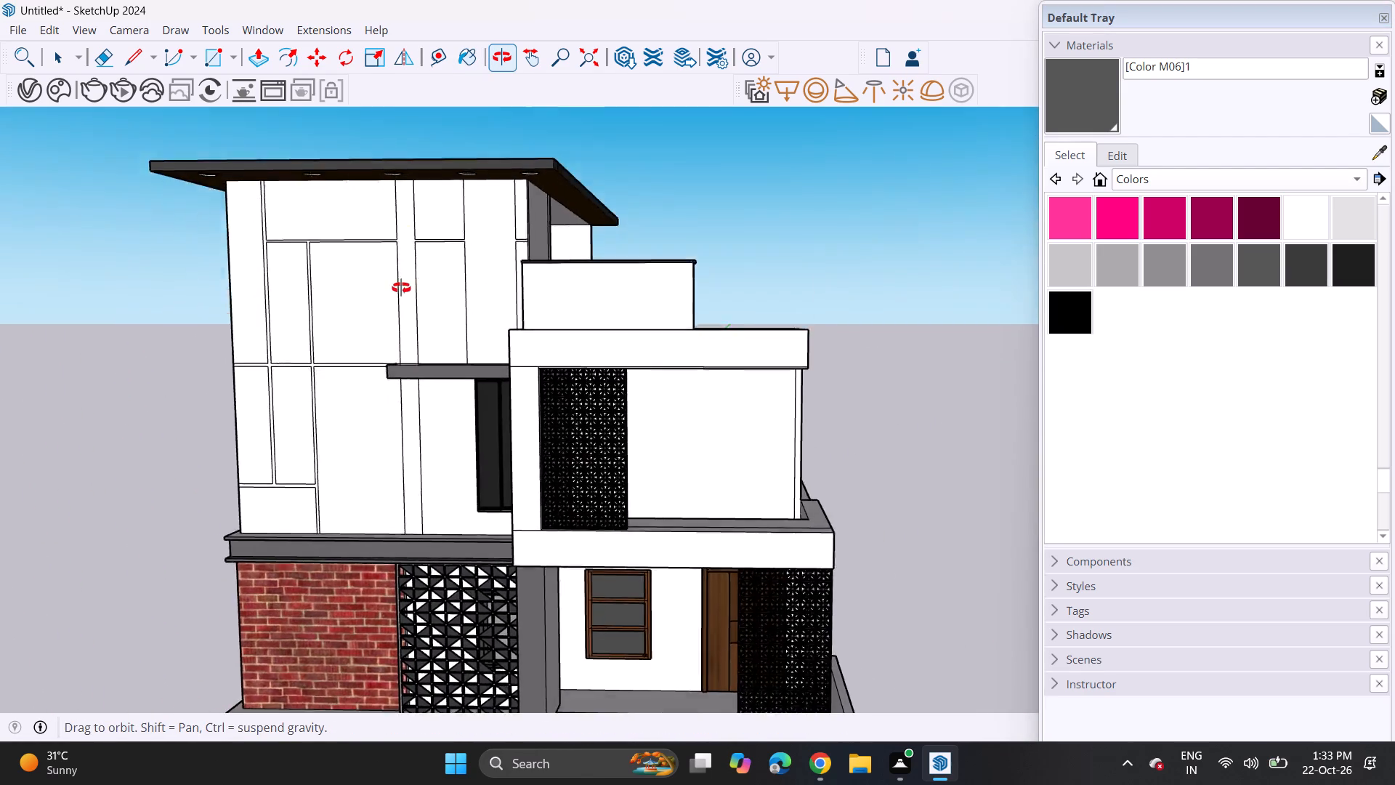
{"action": "middle_click_drag", "start_coordinate": [401, 288], "coordinate": [421, 213]}
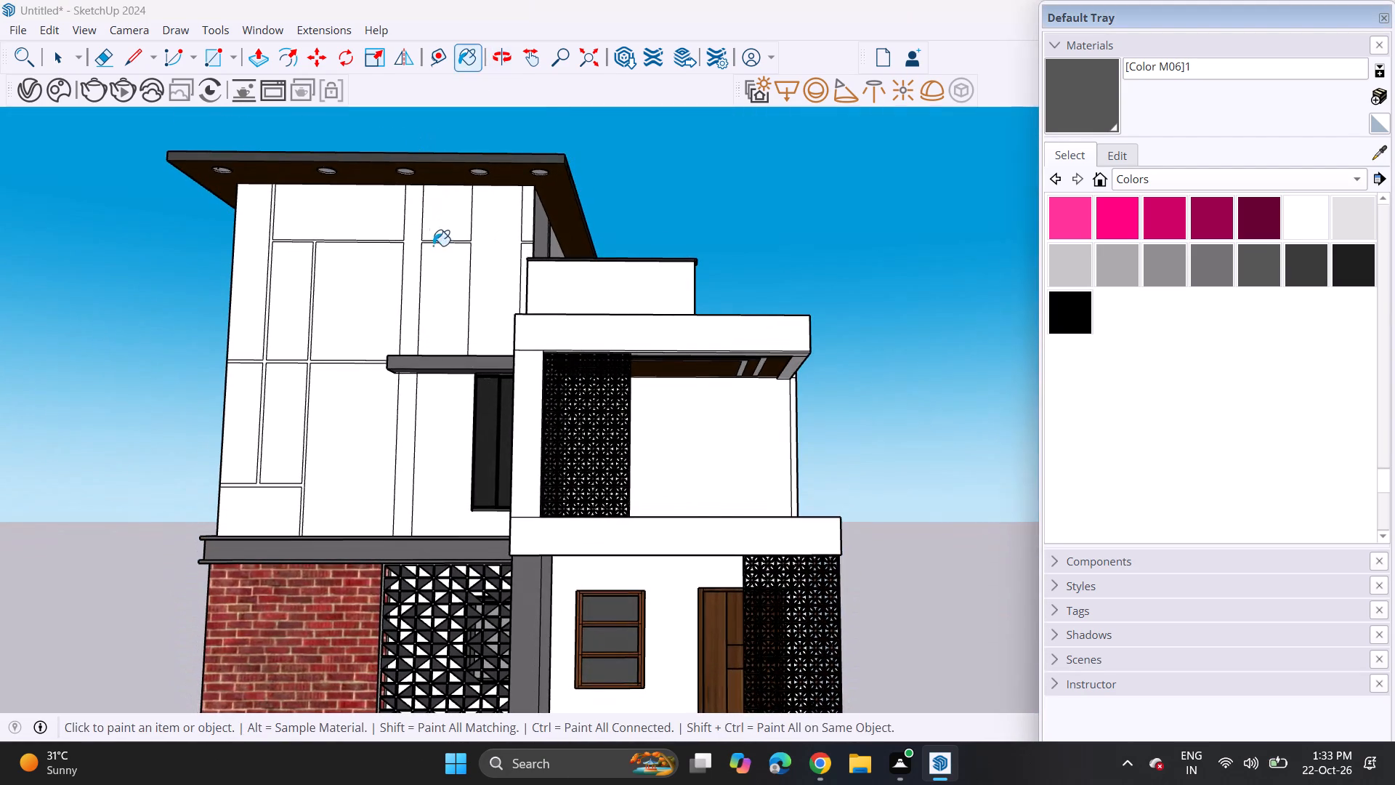
{"action": "left_click", "coordinate": [1162, 275]}
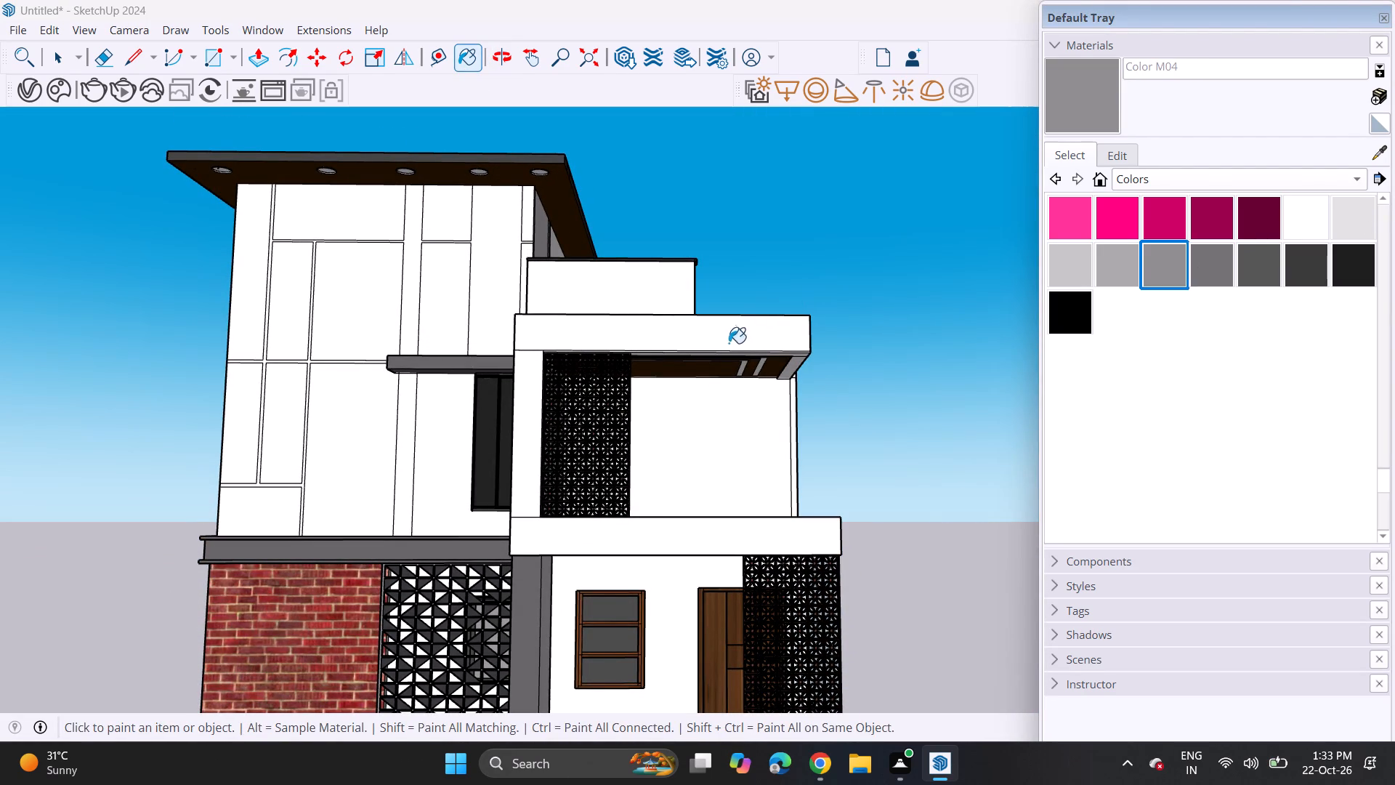
{"action": "left_click", "coordinate": [732, 328]}
{"action": "left_click", "coordinate": [525, 444]}
{"action": "left_click", "coordinate": [546, 539]}
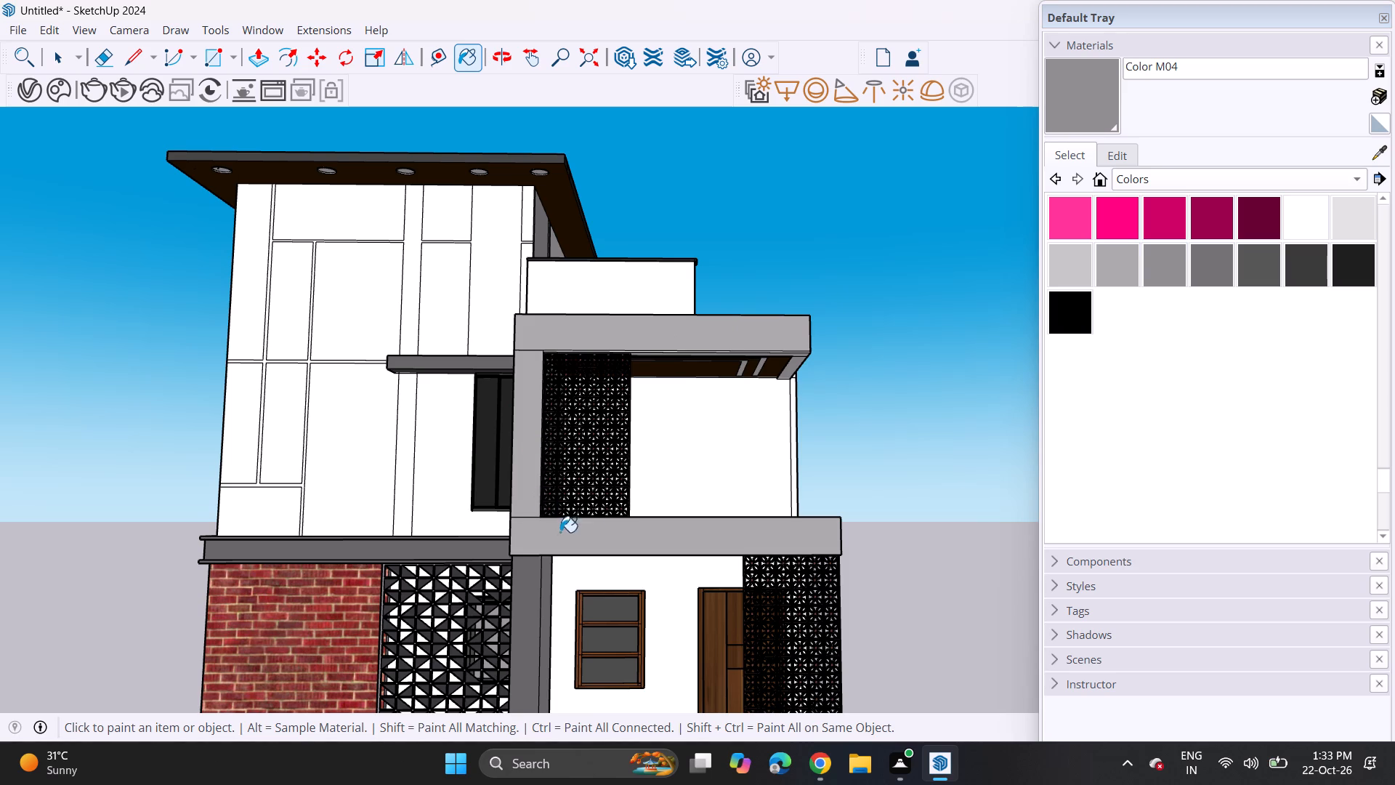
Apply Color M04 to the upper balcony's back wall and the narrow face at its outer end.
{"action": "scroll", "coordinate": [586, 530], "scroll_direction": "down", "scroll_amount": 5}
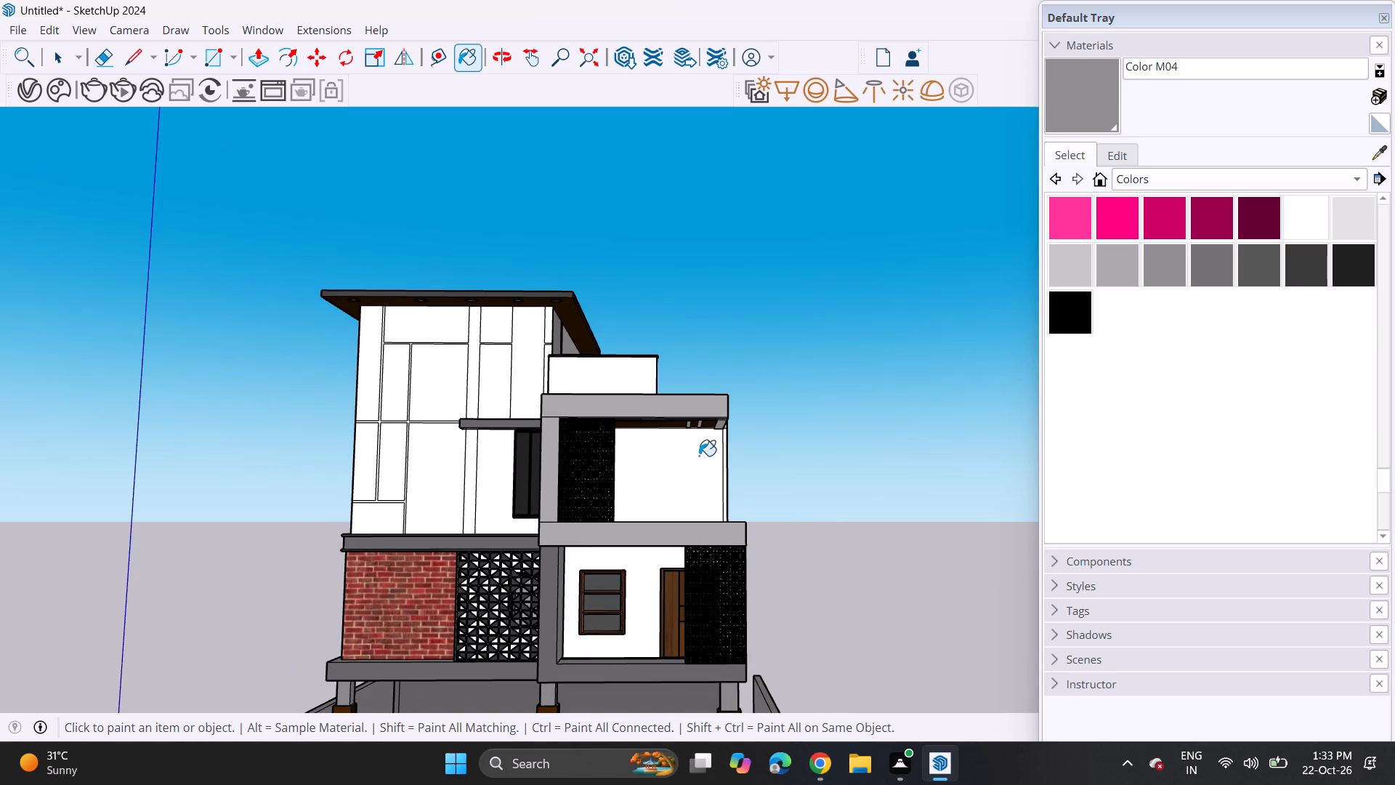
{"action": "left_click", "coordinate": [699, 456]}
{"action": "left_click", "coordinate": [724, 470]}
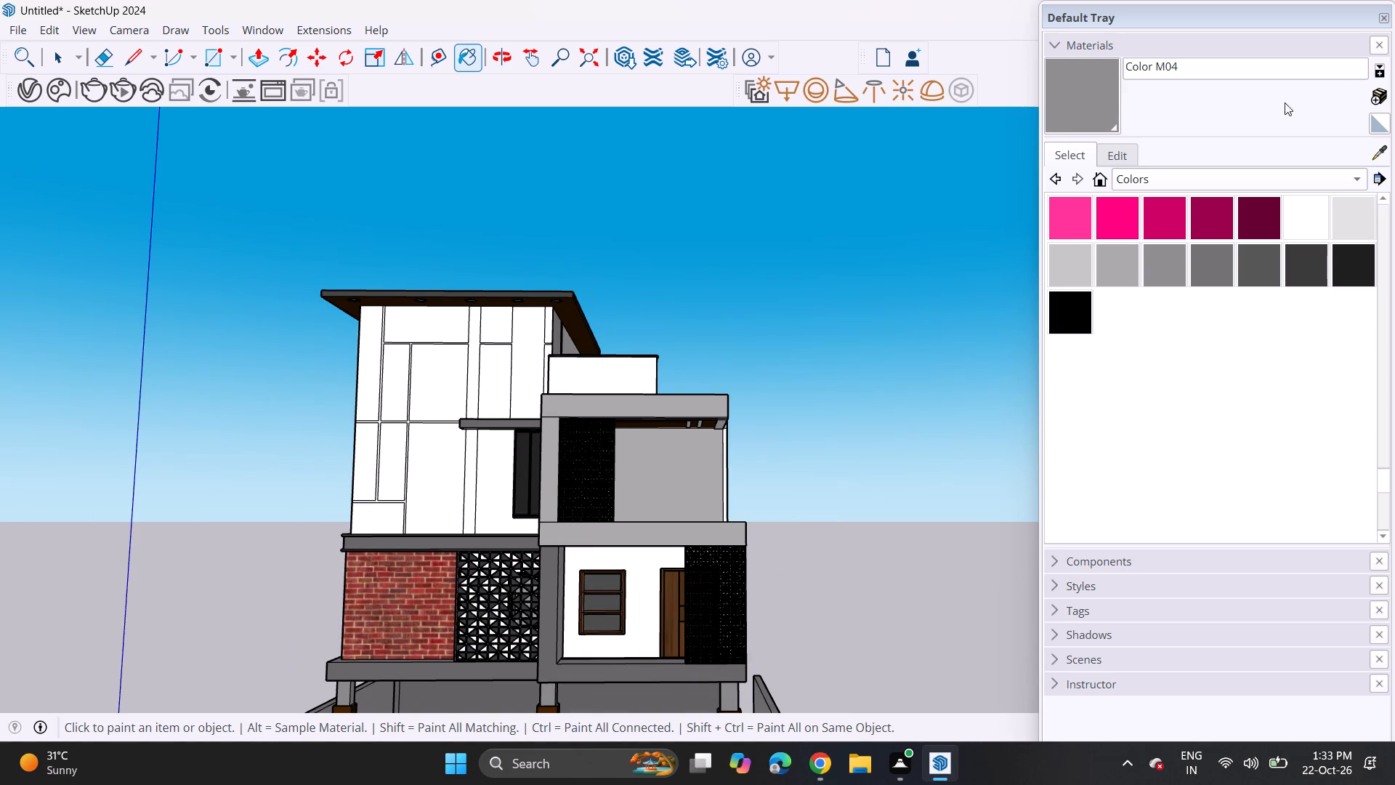
Apply Color M07 to the upper balcony's back wall and the narrow face at its outer end.
{"action": "left_click", "coordinate": [1305, 256]}
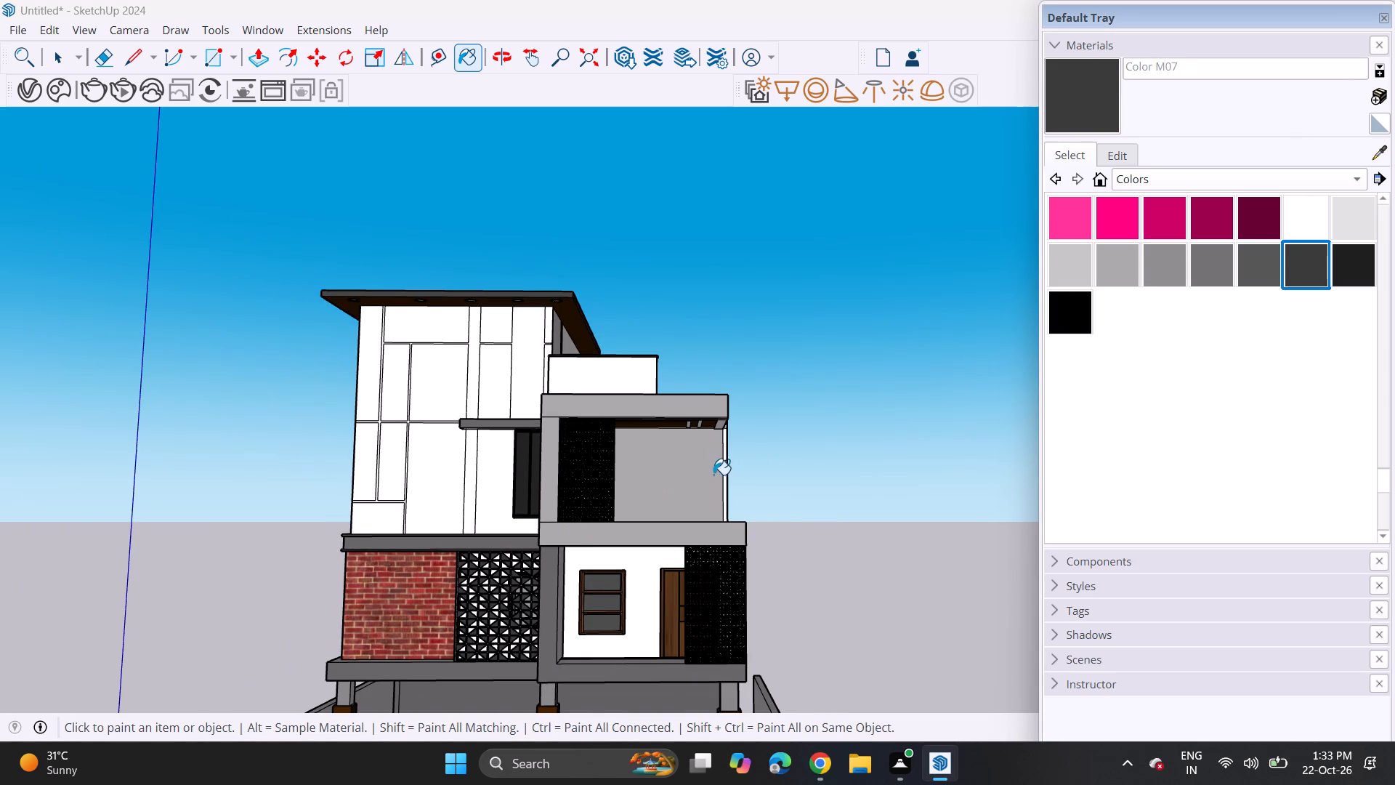
{"action": "left_click", "coordinate": [711, 474]}
{"action": "left_click", "coordinate": [724, 459]}
Apply Color M05 to the entrance wall around the wooden window and door.
{"action": "scroll", "coordinate": [701, 536], "scroll_direction": "down", "scroll_amount": 2}
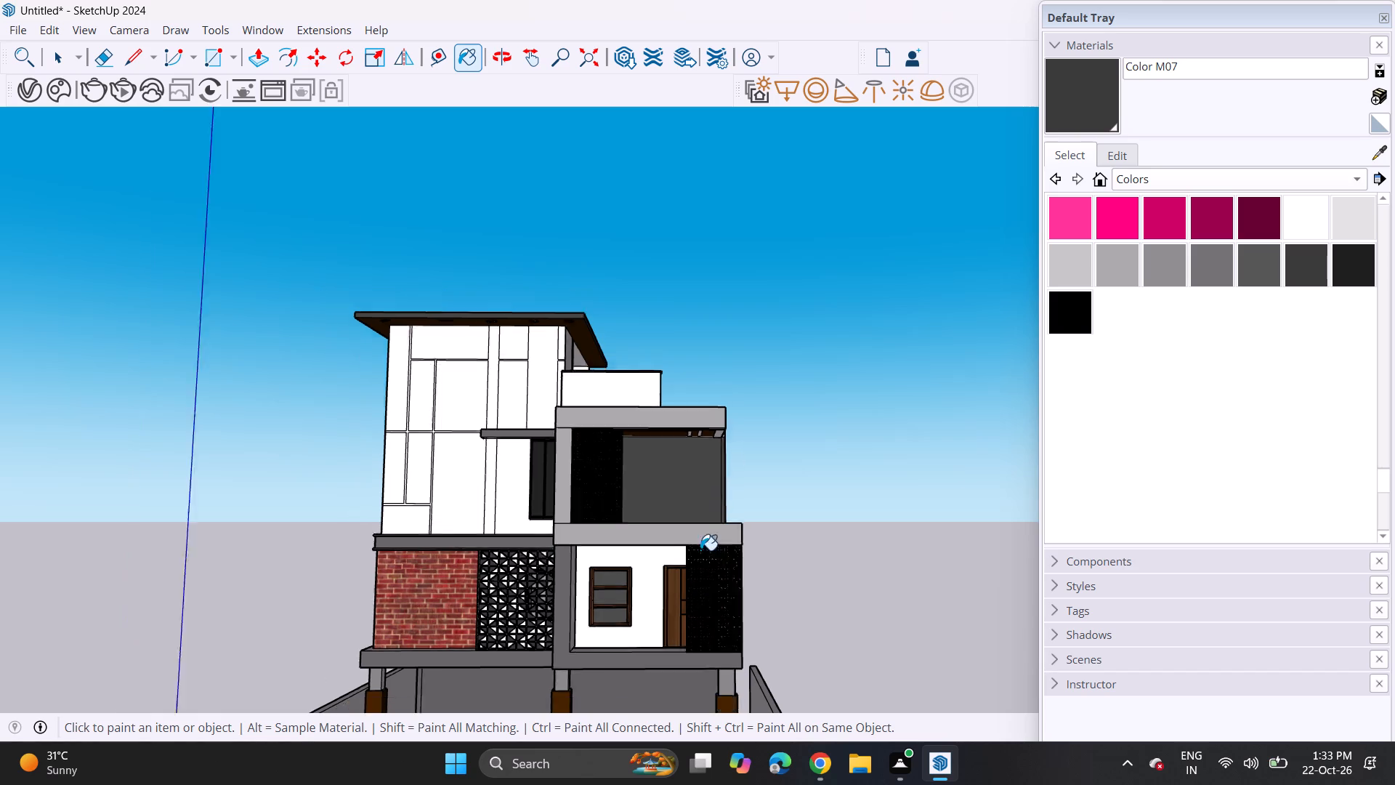
{"action": "scroll", "coordinate": [700, 550], "scroll_direction": "down", "scroll_amount": 3}
{"action": "scroll", "coordinate": [684, 579], "scroll_direction": "up", "scroll_amount": 1}
{"action": "middle_click_drag", "start_coordinate": [682, 557], "coordinate": [688, 484]}
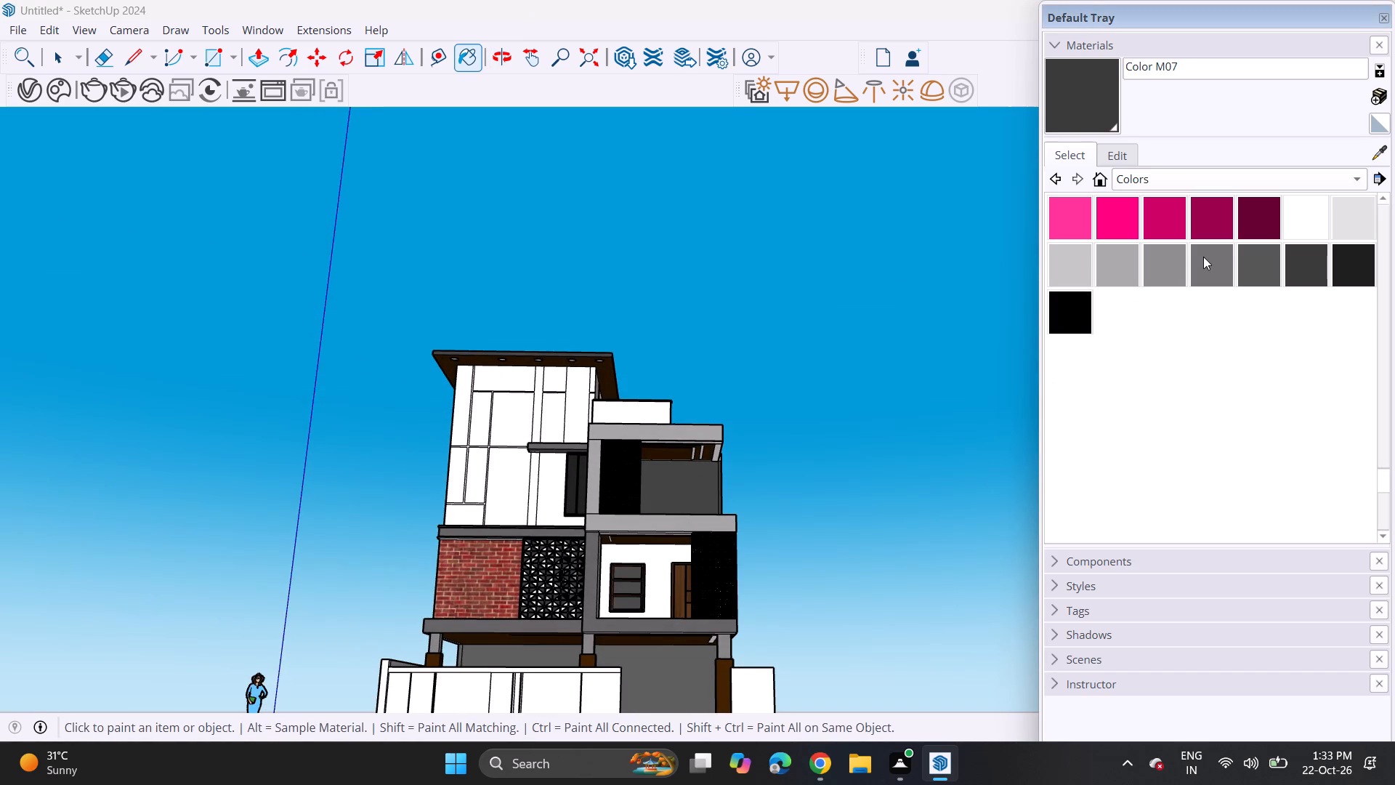
{"action": "left_click", "coordinate": [1203, 257]}
{"action": "left_click", "coordinate": [647, 562]}
Apply Color M04 to the tower wall's panels between its outer edge and the narrow vertical strip, leaving the bottom corner panel.
{"action": "scroll", "coordinate": [638, 604], "scroll_direction": "down", "scroll_amount": 5}
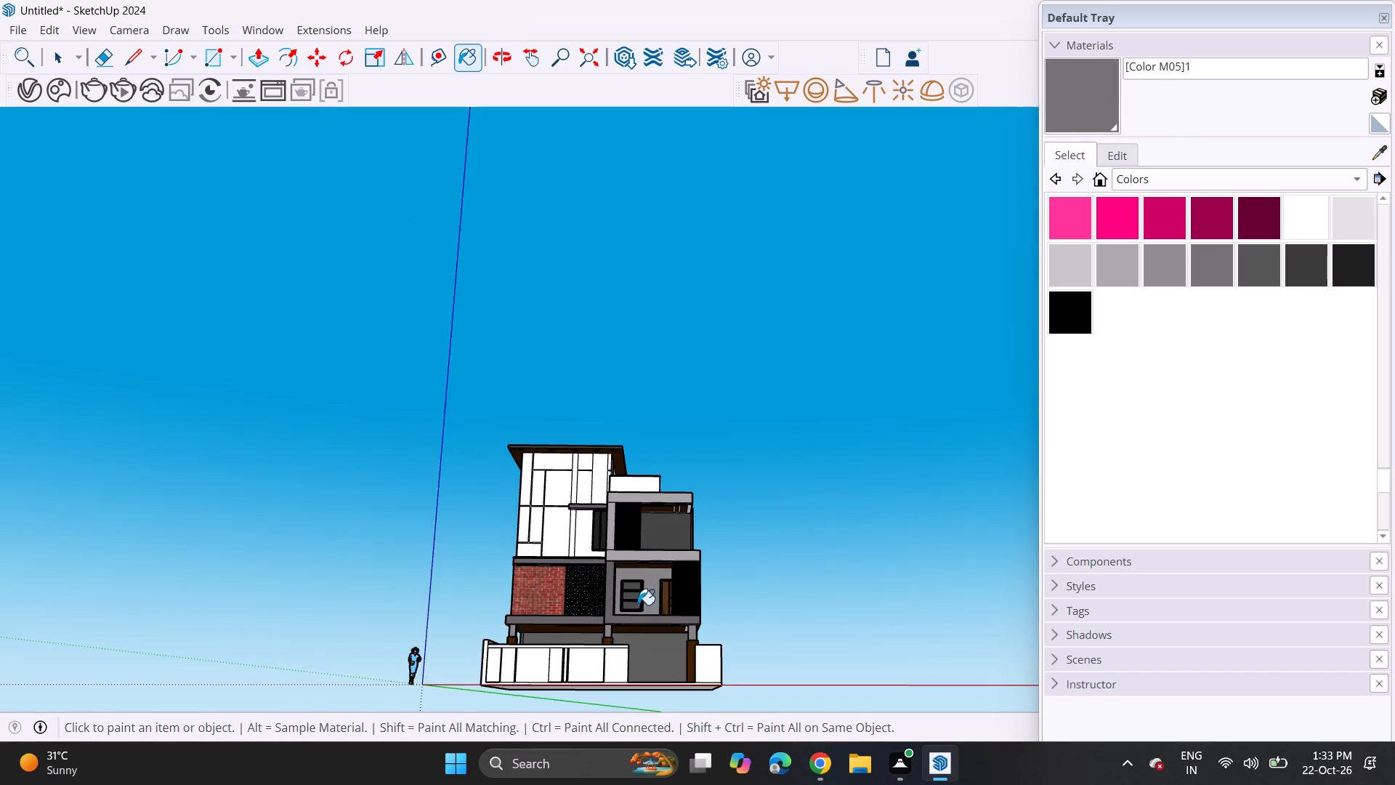
{"action": "middle_click_drag", "start_coordinate": [640, 585], "coordinate": [739, 506], "text": "shift"}
{"action": "scroll", "coordinate": [738, 506], "scroll_direction": "up", "scroll_amount": 1}
{"action": "middle_click_drag", "start_coordinate": [738, 506], "coordinate": [714, 571]}
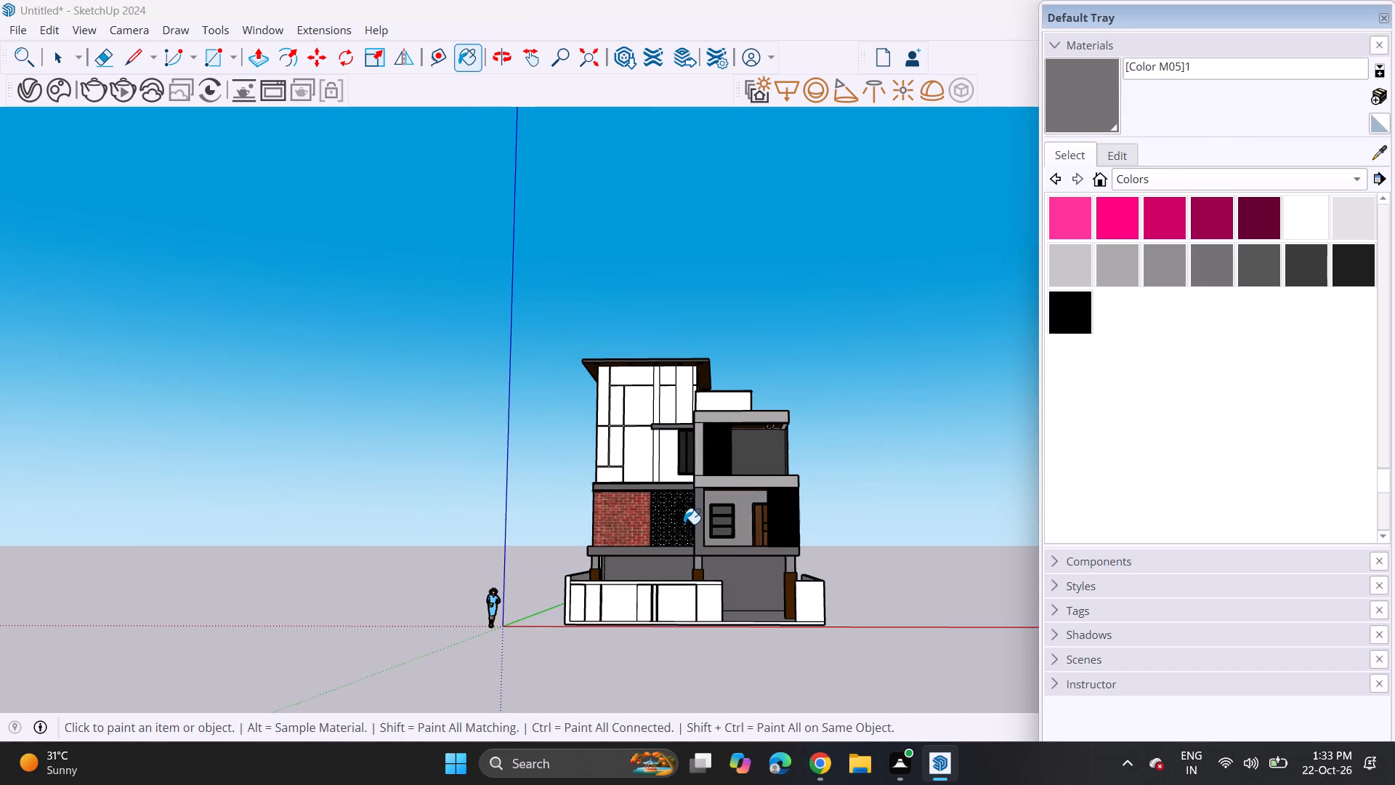
{"action": "left_click", "coordinate": [1178, 265]}
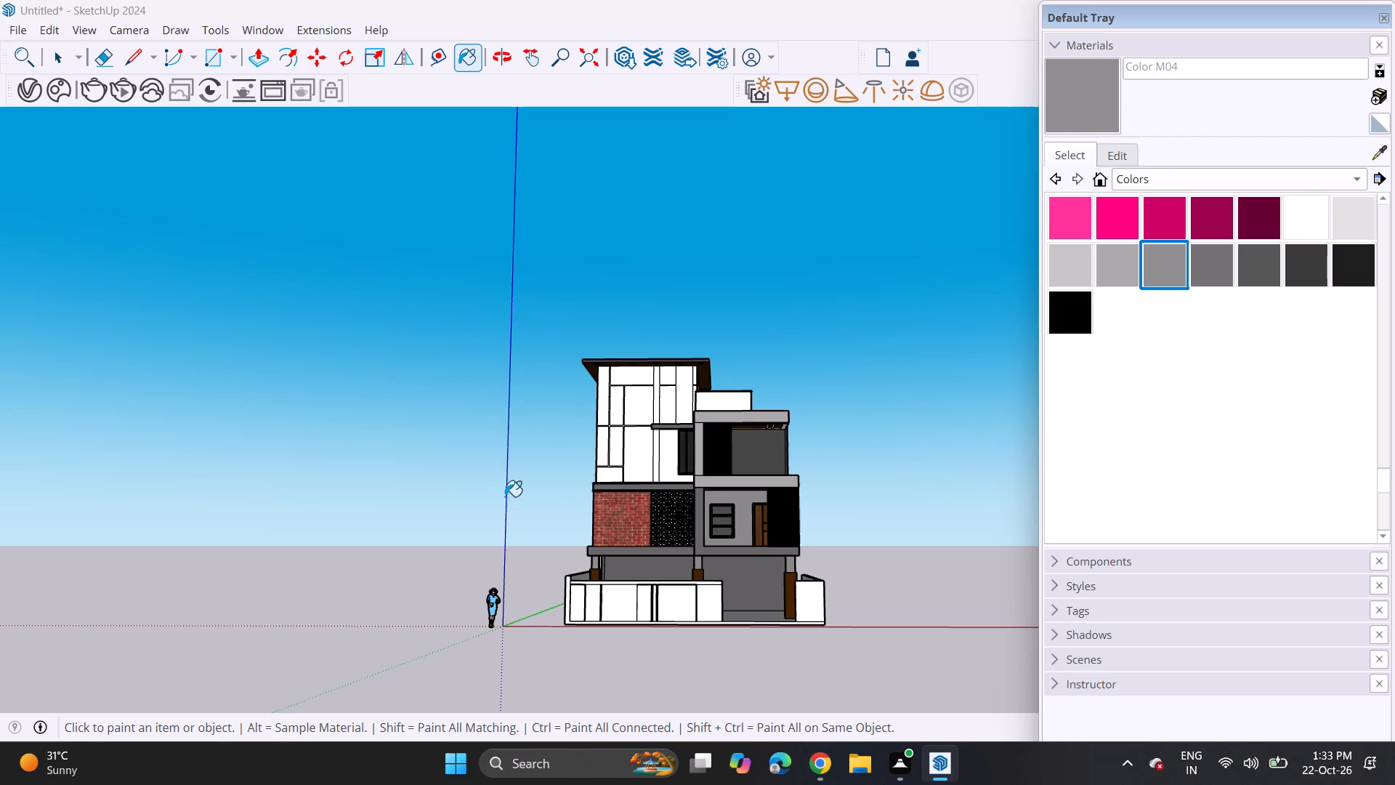
{"action": "scroll", "coordinate": [511, 496], "scroll_direction": "up", "scroll_amount": 13}
{"action": "left_click", "coordinate": [642, 416]}
{"action": "left_click", "coordinate": [668, 394]}
{"action": "left_click", "coordinate": [668, 305]}
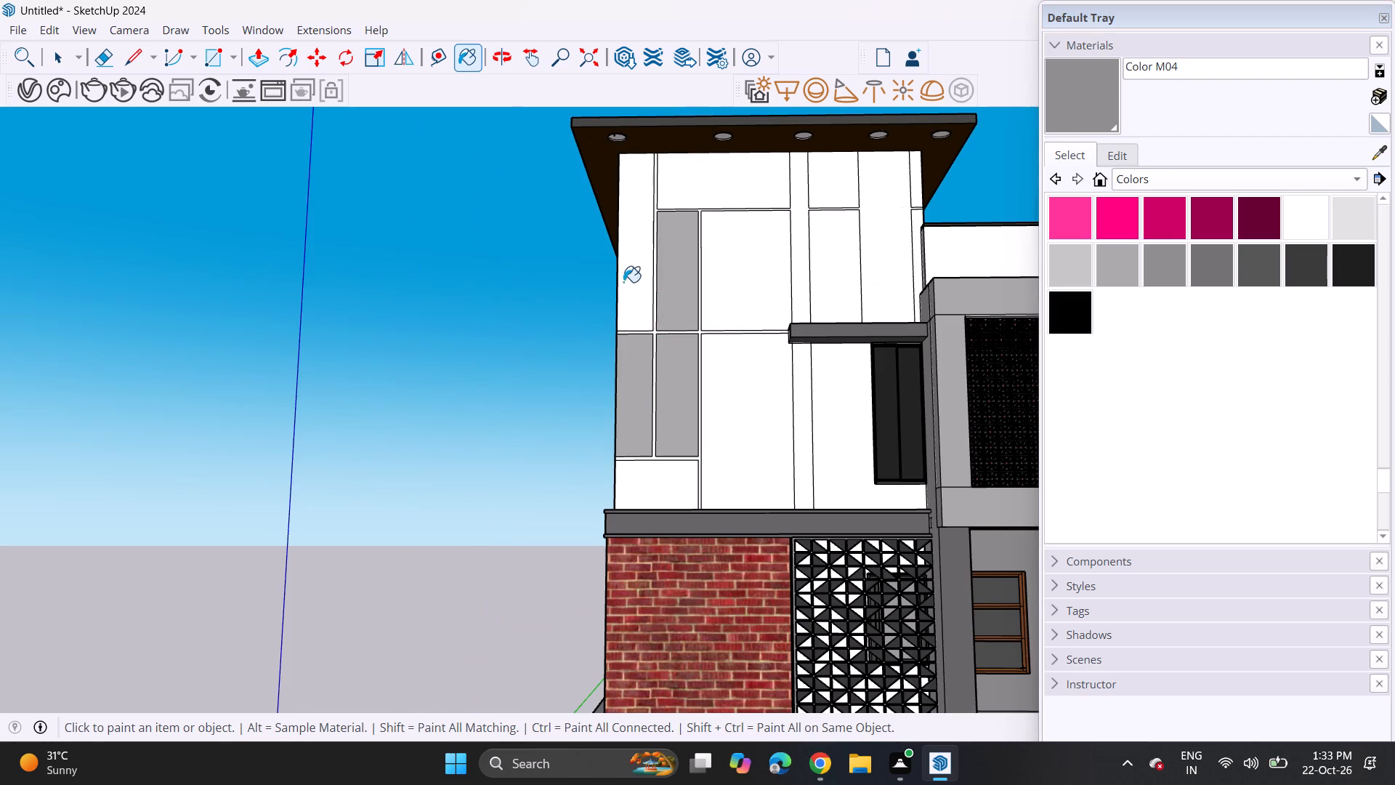
{"action": "left_click", "coordinate": [626, 277]}
{"action": "left_click", "coordinate": [684, 172]}
{"action": "left_click", "coordinate": [745, 241]}
{"action": "left_click", "coordinate": [772, 375]}
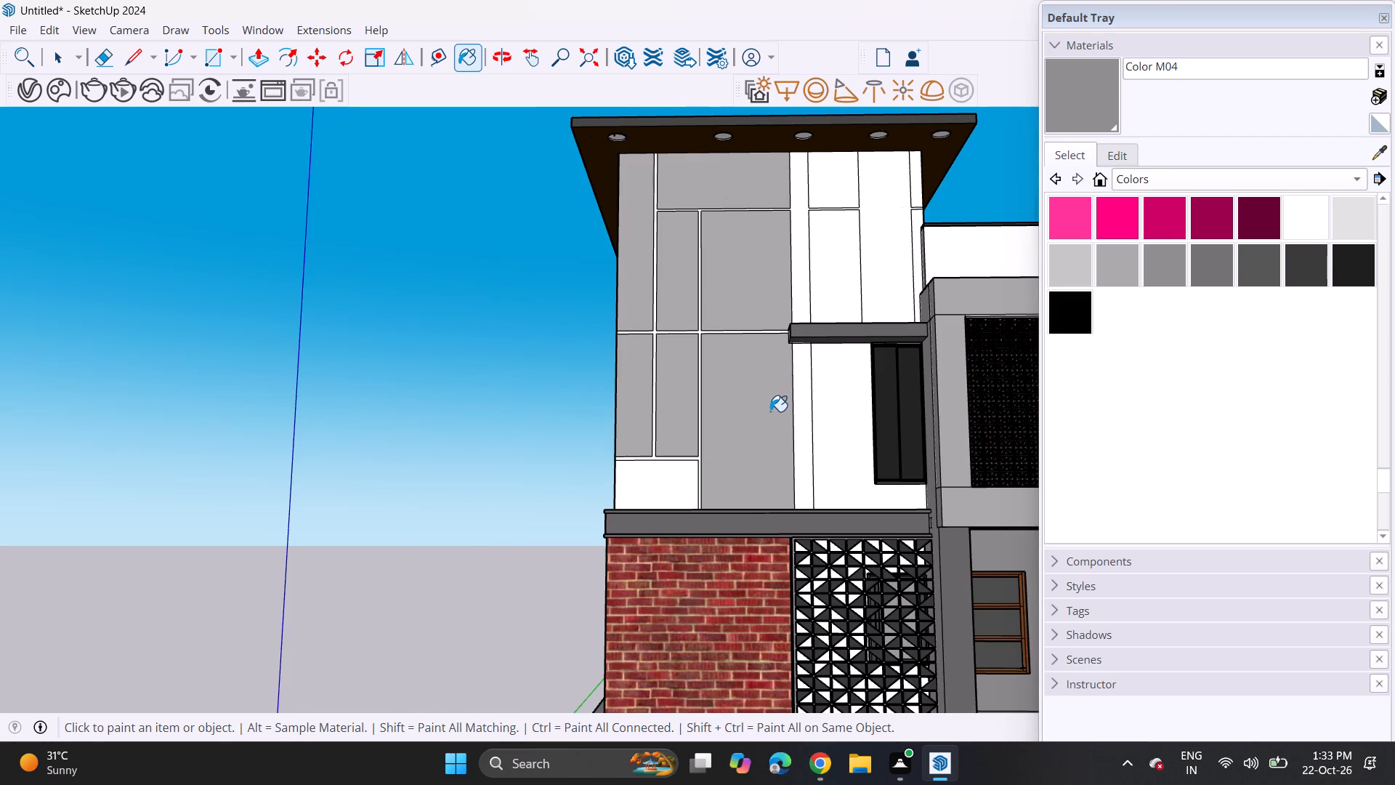
Apply Color M04 to the tower wall panels beside the tall window, above the canopy and along the inner edge.
{"action": "left_click", "coordinate": [829, 437]}
{"action": "left_click", "coordinate": [836, 316]}
{"action": "left_click", "coordinate": [841, 180]}
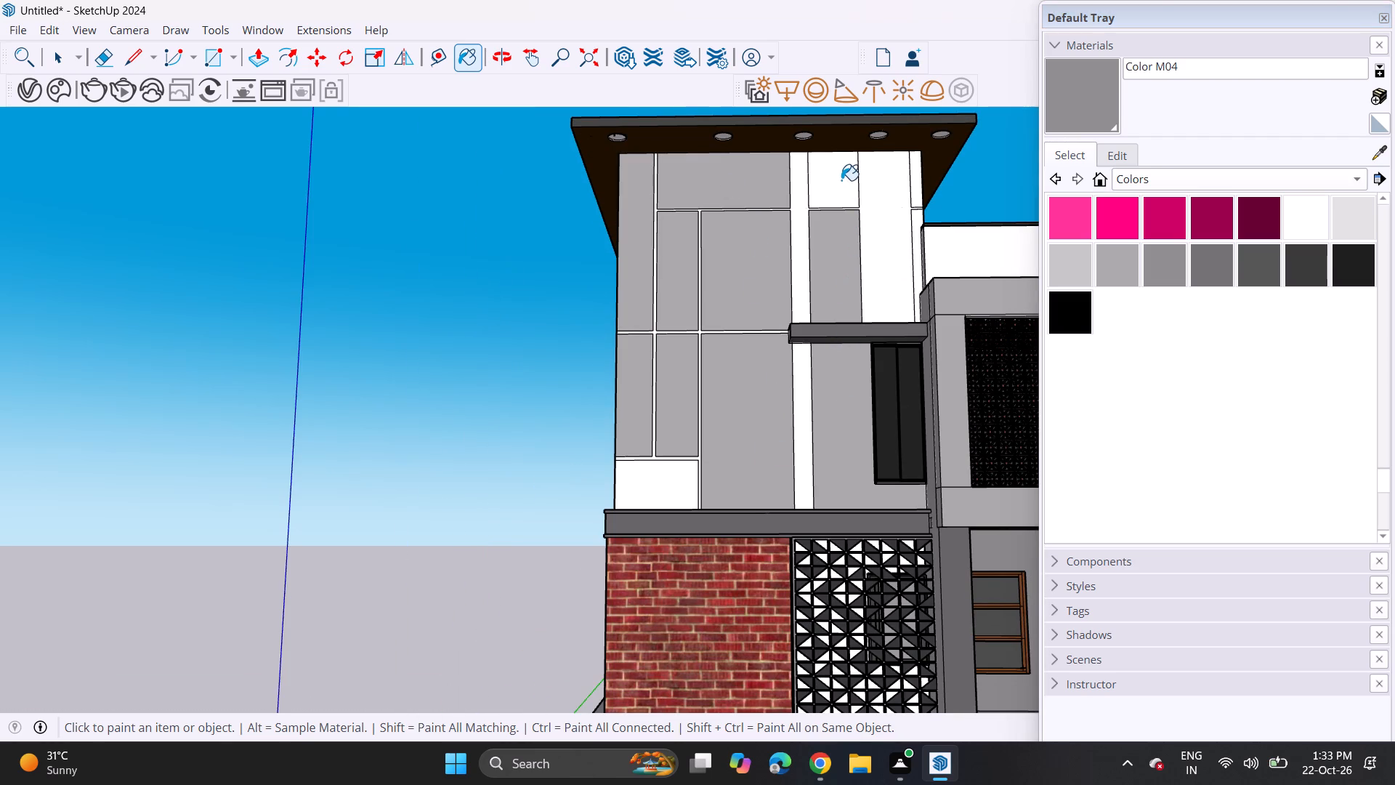
{"action": "left_click", "coordinate": [919, 192]}
{"action": "left_click", "coordinate": [917, 227]}
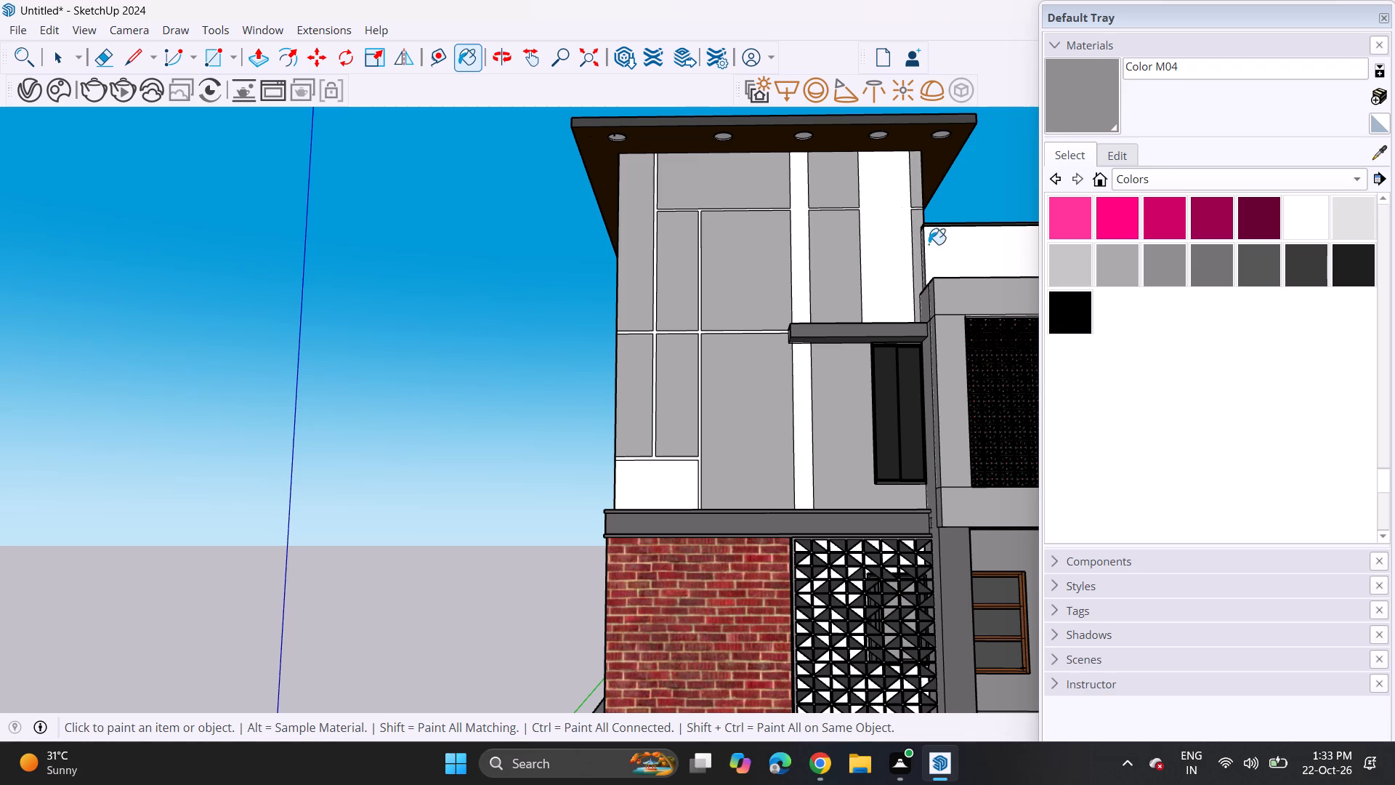
Apply Color M04 to the roof parapet block beside the tower and to the tower wall's bottom corner panel.
{"action": "left_click", "coordinate": [950, 263]}
{"action": "scroll", "coordinate": [934, 301], "scroll_direction": "down", "scroll_amount": 4}
{"action": "scroll", "coordinate": [938, 305], "scroll_direction": "up", "scroll_amount": 1}
{"action": "middle_click_drag", "start_coordinate": [934, 305], "coordinate": [724, 349], "text": "shift"}
{"action": "left_click", "coordinate": [522, 488]}
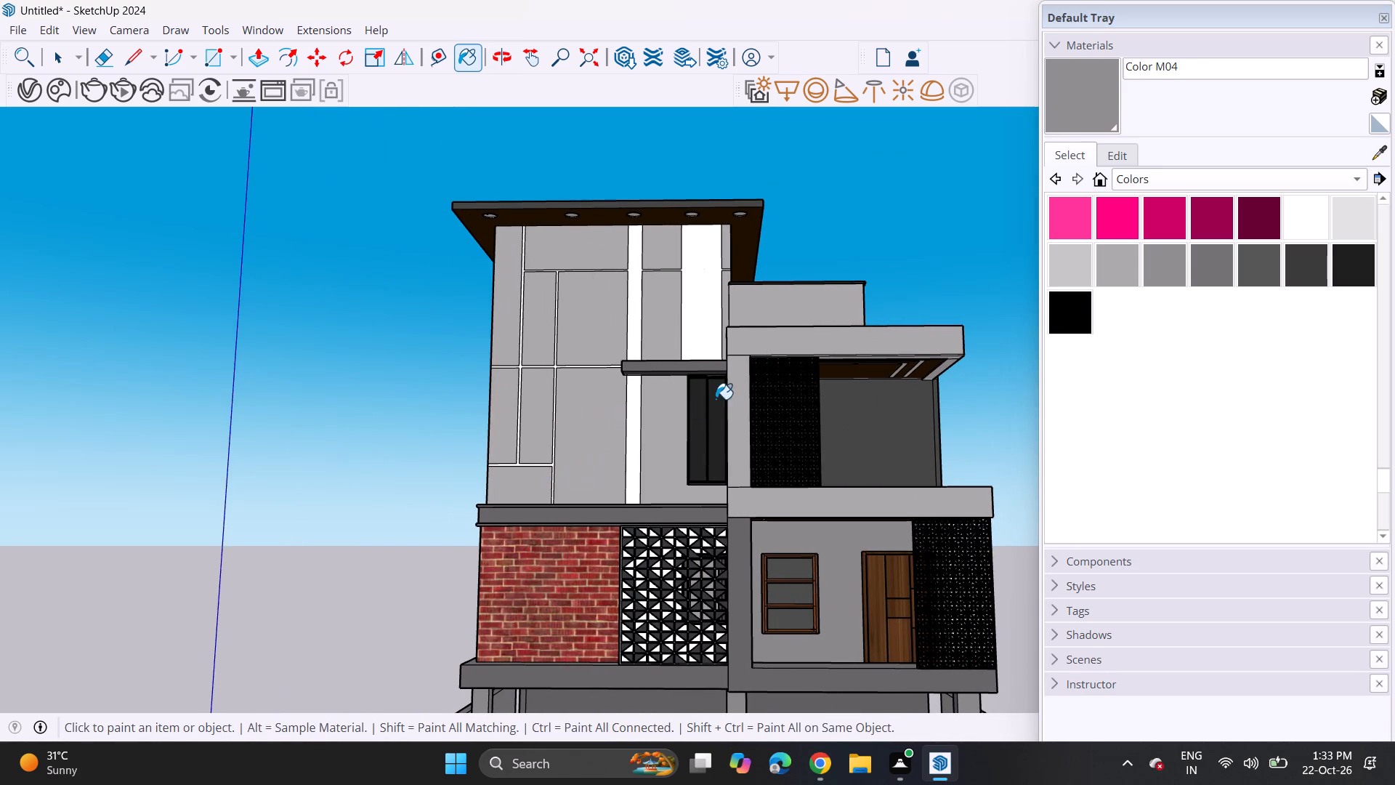
Apply Color C02 to the tower wall's grooves and vertical strips, including the strip below the canopy.
{"action": "scroll", "coordinate": [701, 409], "scroll_direction": "down", "scroll_amount": 4}
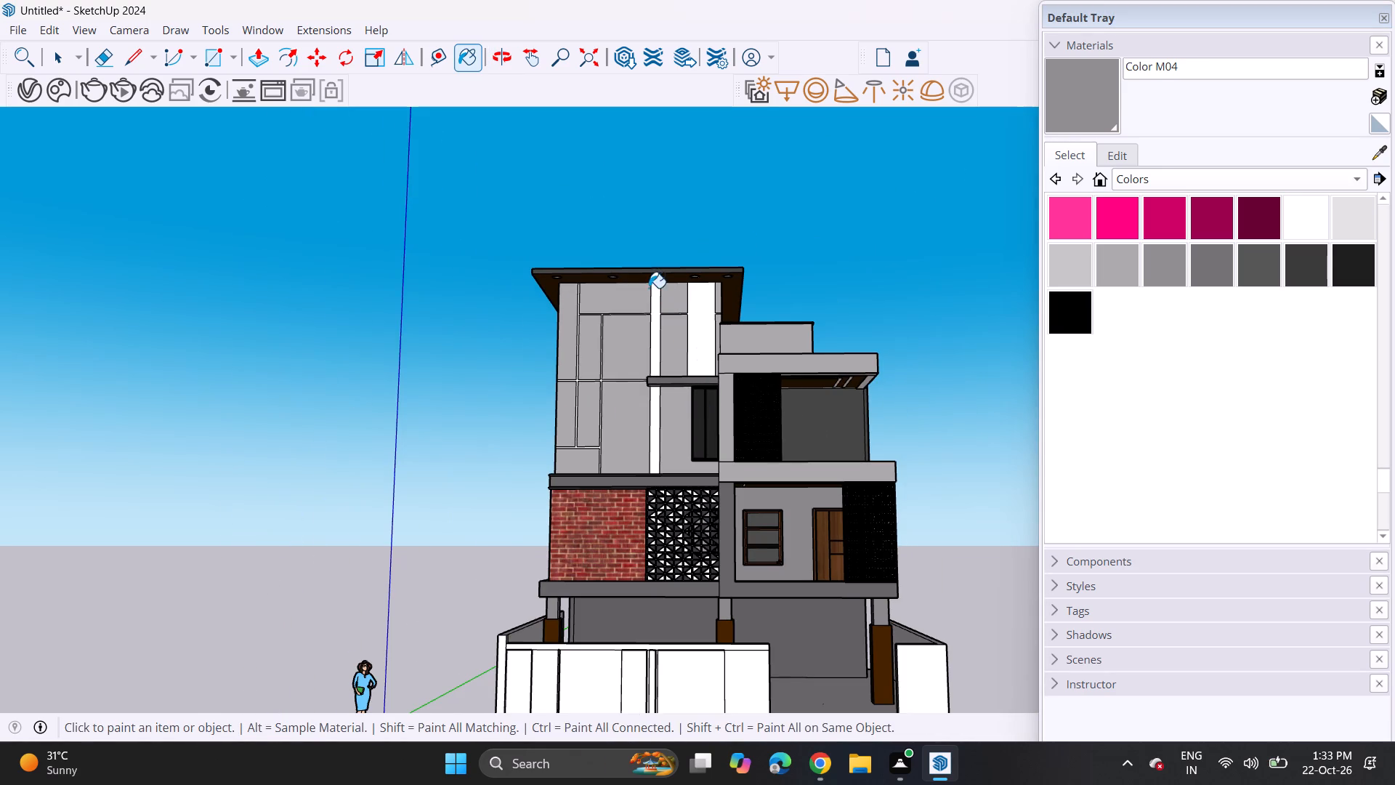
{"action": "scroll", "coordinate": [1247, 269], "scroll_direction": "up", "scroll_amount": 10}
{"action": "scroll", "coordinate": [1230, 357], "scroll_direction": "up", "scroll_amount": 1}
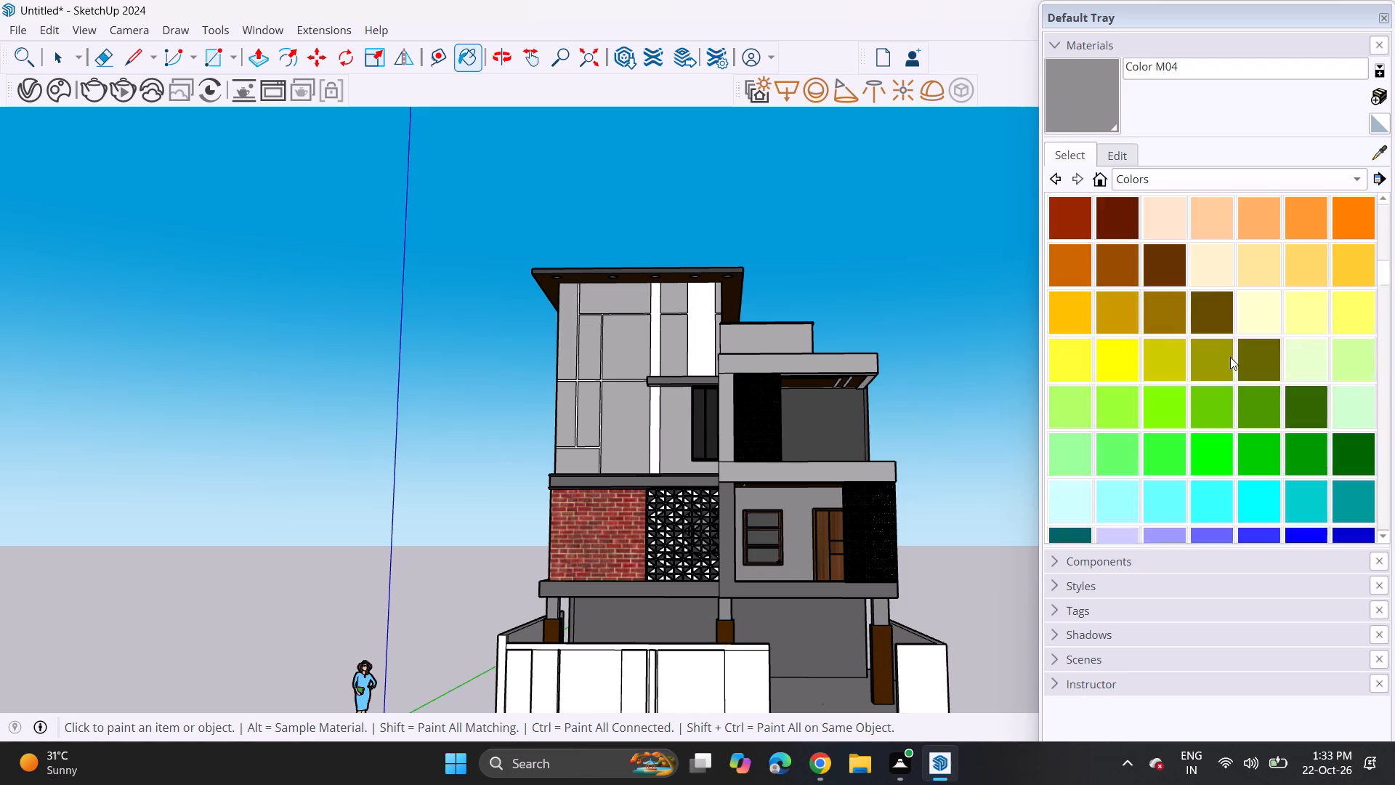
{"action": "scroll", "coordinate": [1230, 357], "scroll_direction": "up", "scroll_amount": 1}
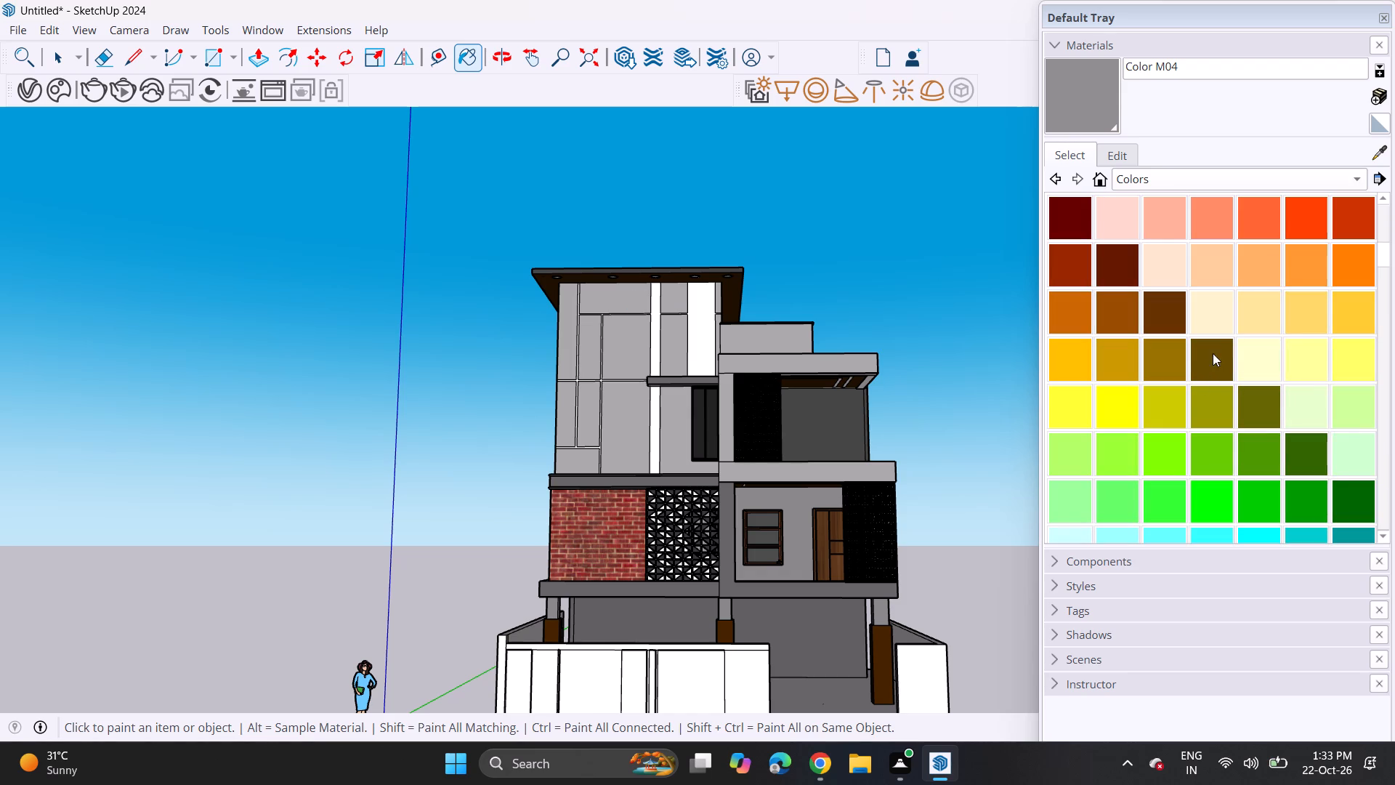
{"action": "left_click", "coordinate": [1207, 265]}
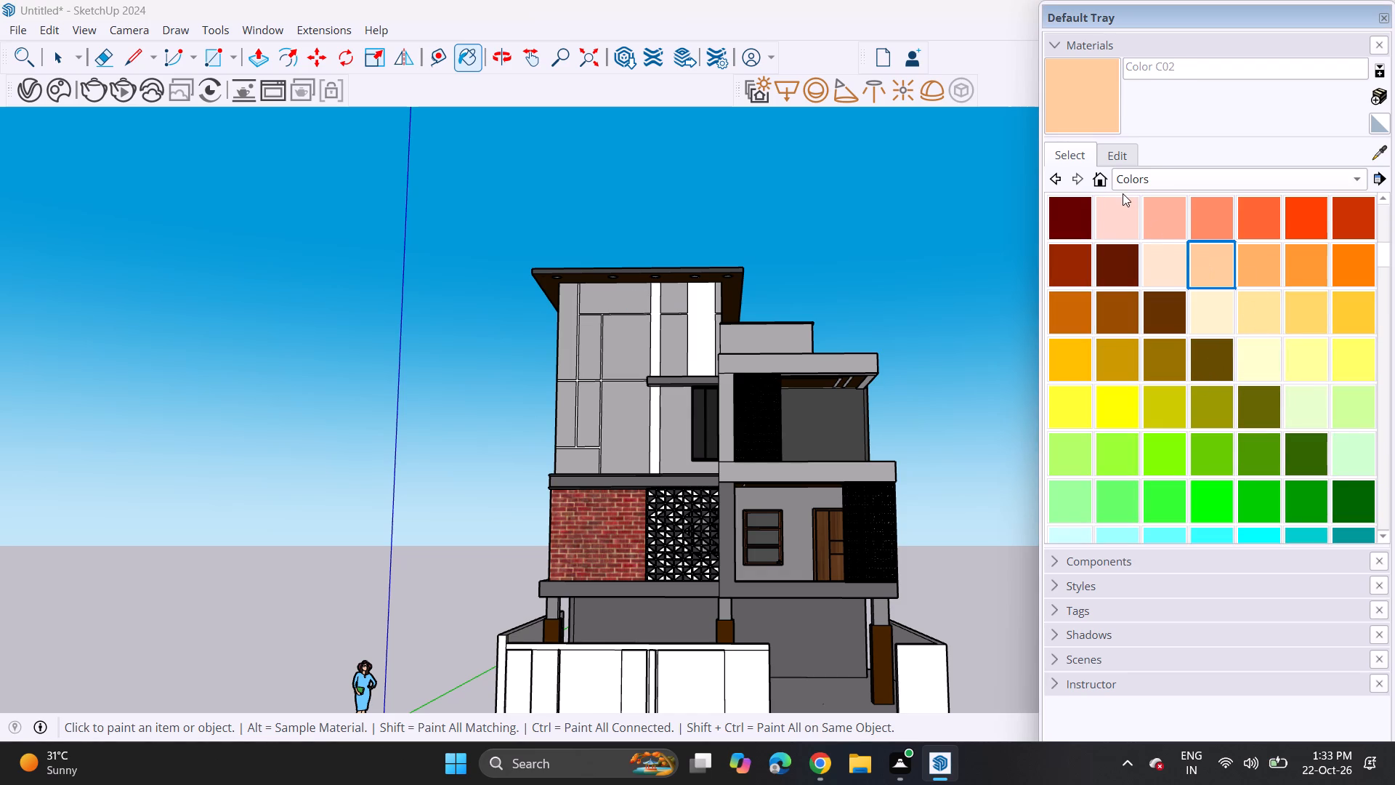
{"action": "scroll", "coordinate": [1183, 262], "scroll_direction": "up", "scroll_amount": 4}
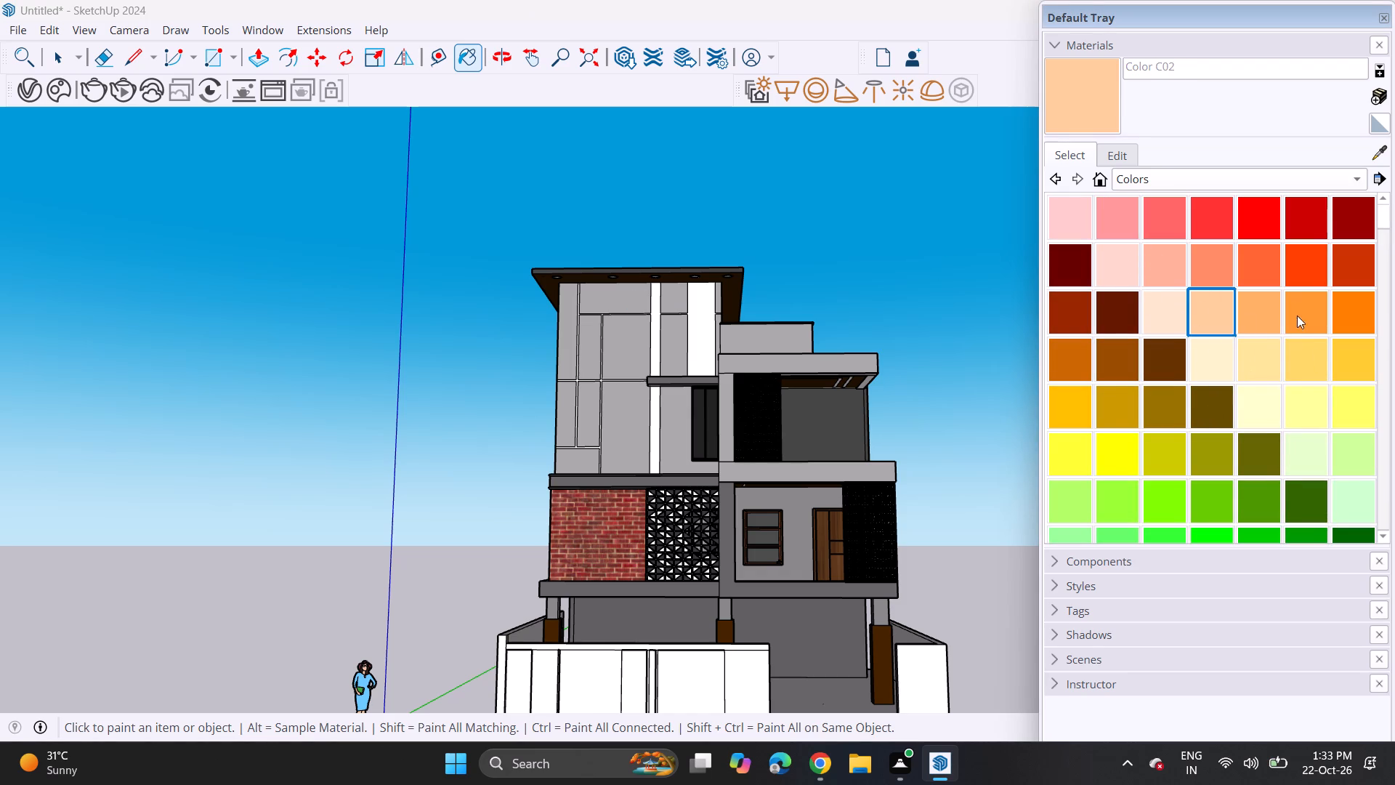
{"action": "scroll", "coordinate": [666, 315], "scroll_direction": "up", "scroll_amount": 5}
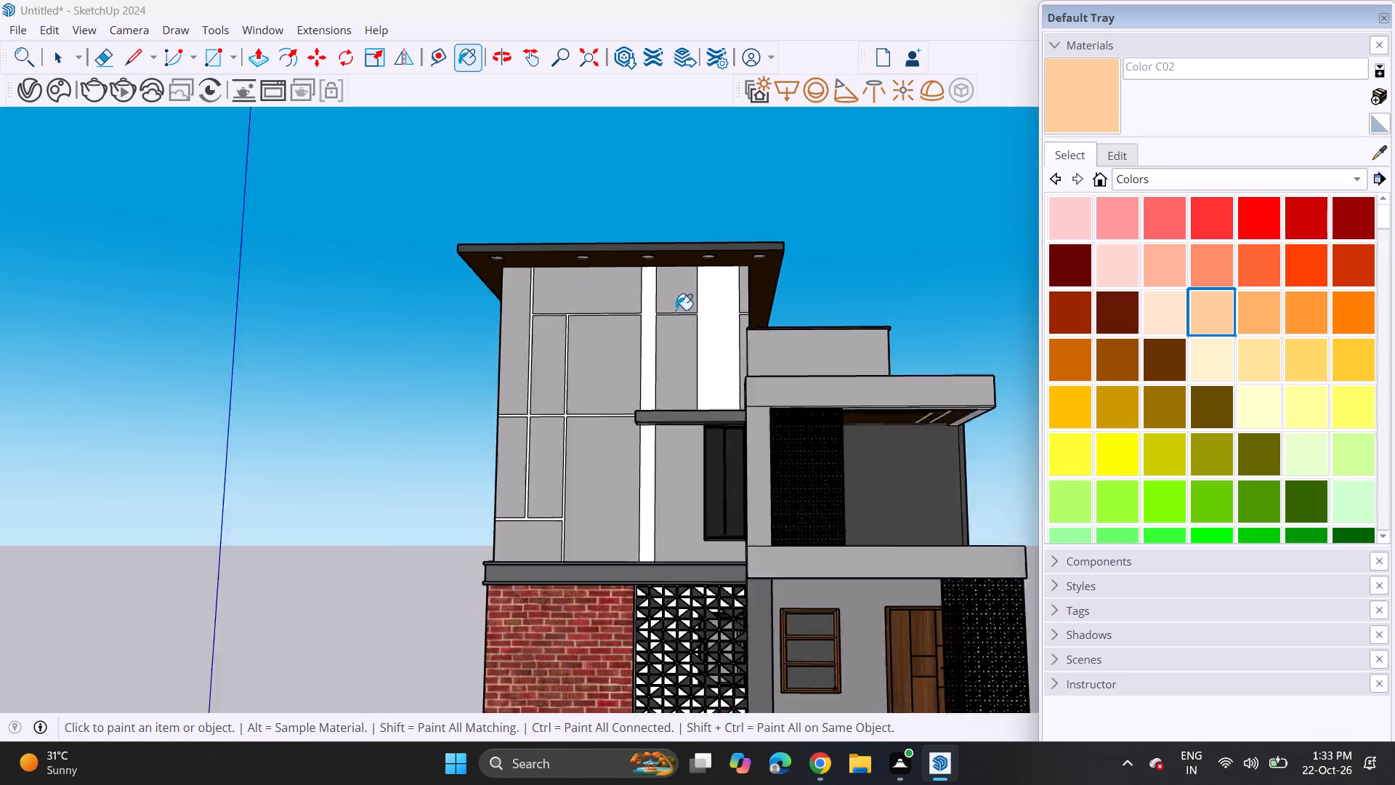
{"action": "scroll", "coordinate": [676, 310], "scroll_direction": "up", "scroll_amount": 1}
{"action": "left_click", "coordinate": [736, 326]}
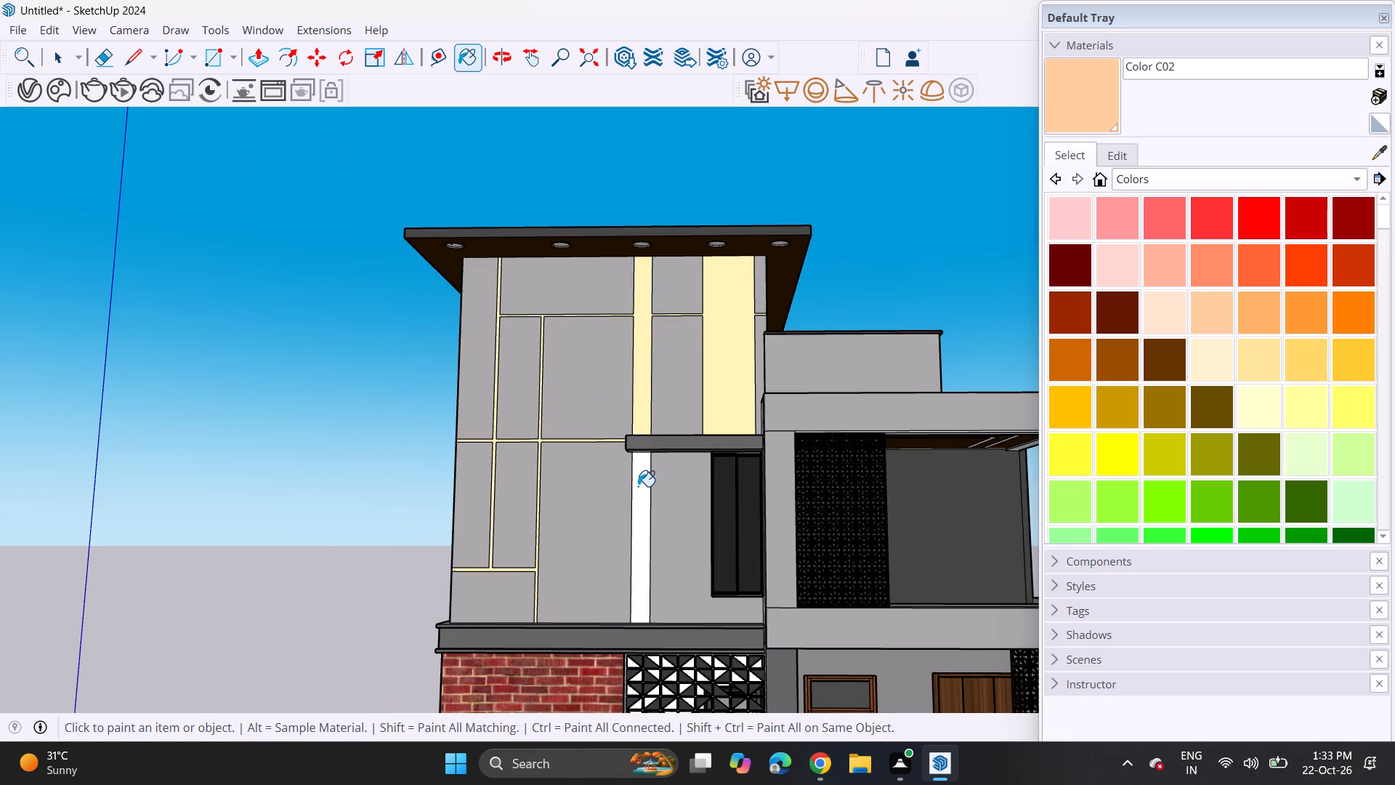
{"action": "left_click", "coordinate": [638, 486]}
Darken Color C02 to a medium brown and set its opacity to 77.
{"action": "left_click", "coordinate": [1117, 154]}
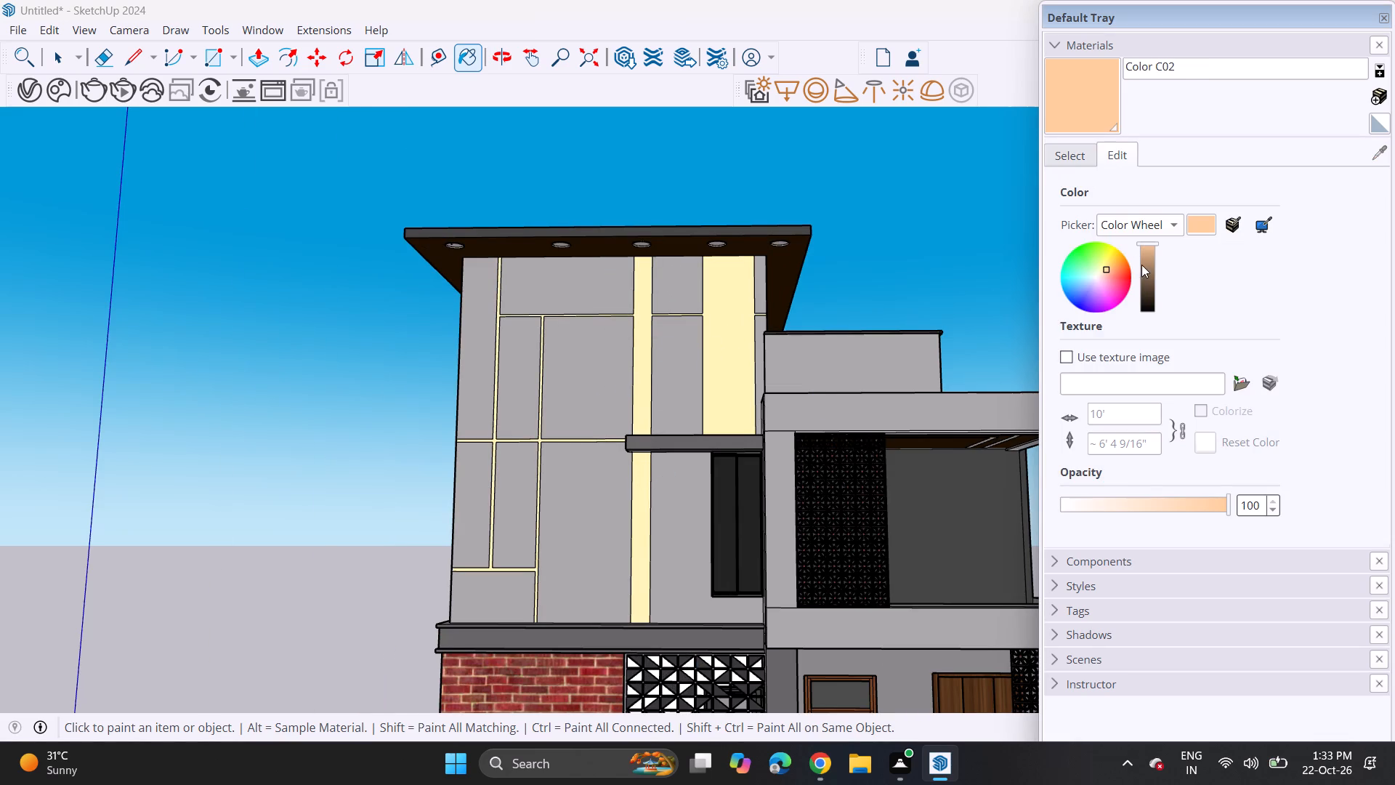
{"action": "left_click_drag", "start_coordinate": [1144, 246], "coordinate": [1145, 270]}
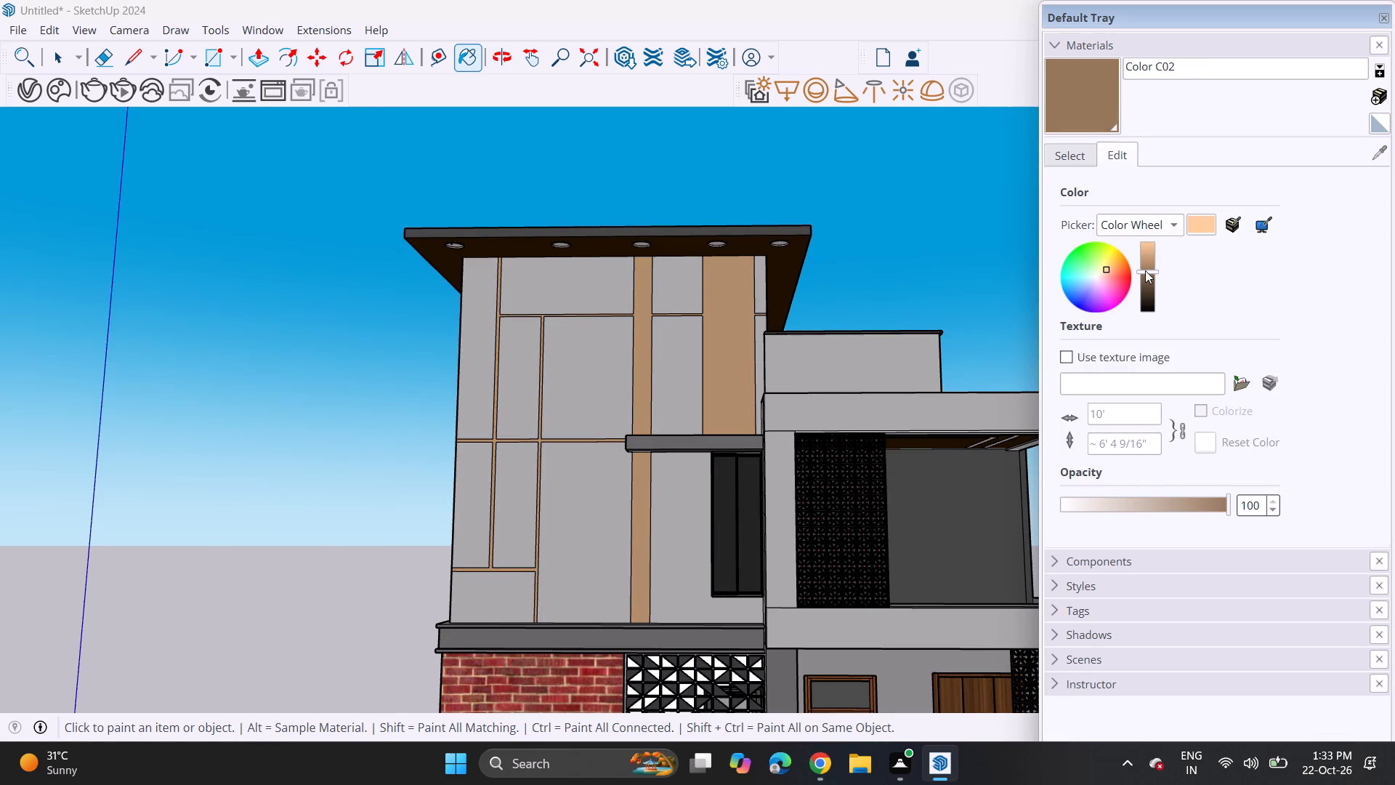
{"action": "left_click_drag", "start_coordinate": [1145, 270], "coordinate": [1145, 275]}
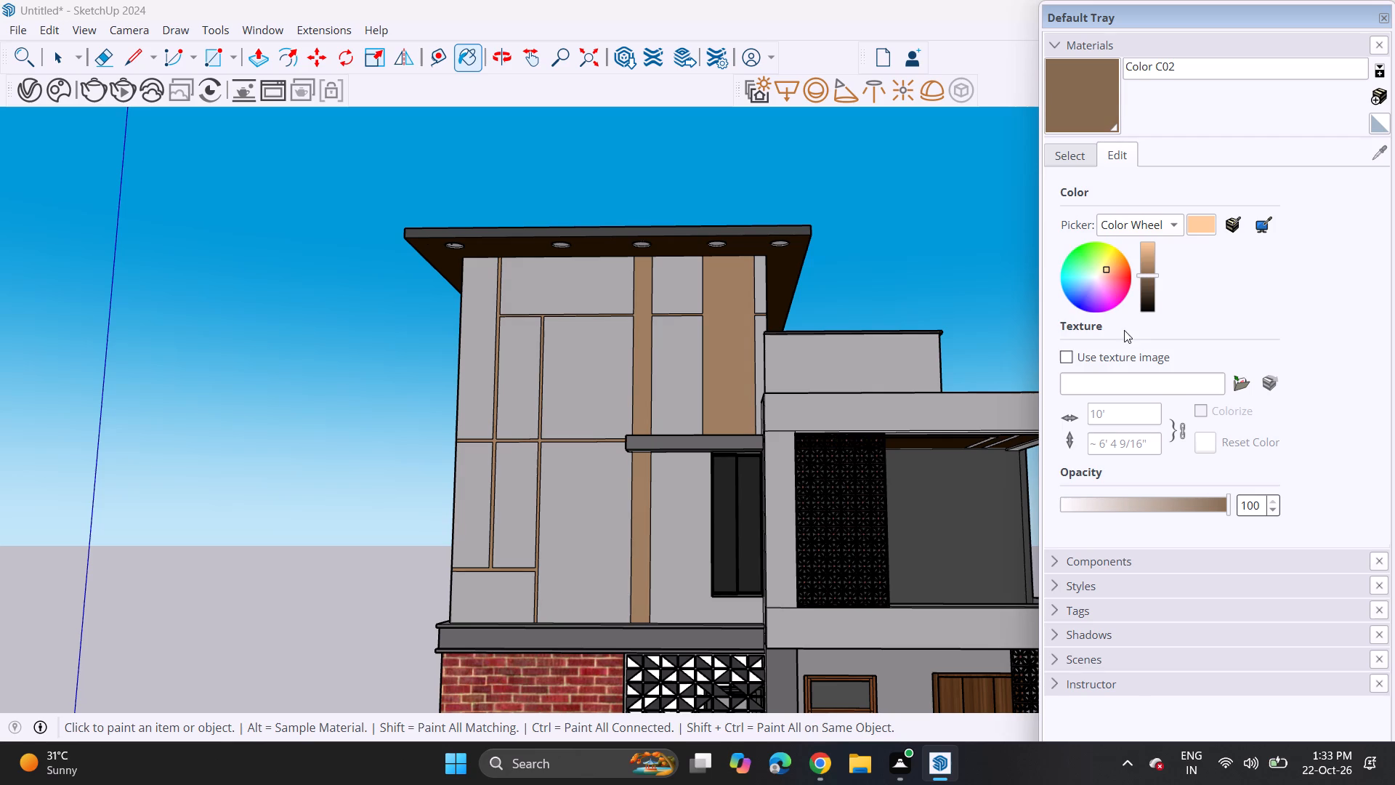
{"action": "left_click", "coordinate": [1198, 504]}
{"action": "left_click", "coordinate": [1178, 510]}
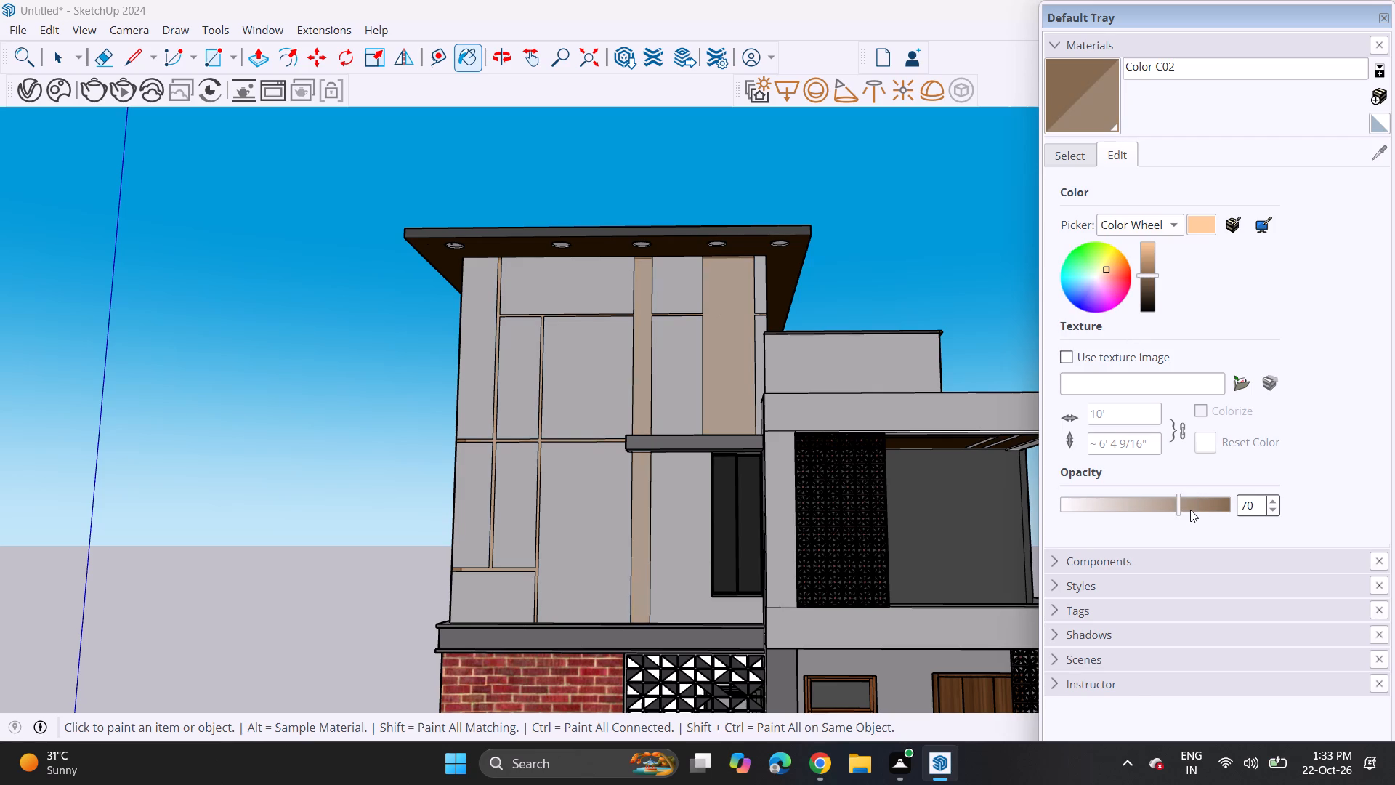
{"action": "left_click", "coordinate": [1190, 510]}
{"action": "key", "text": "space"}
{"action": "left_click", "coordinate": [861, 310]}
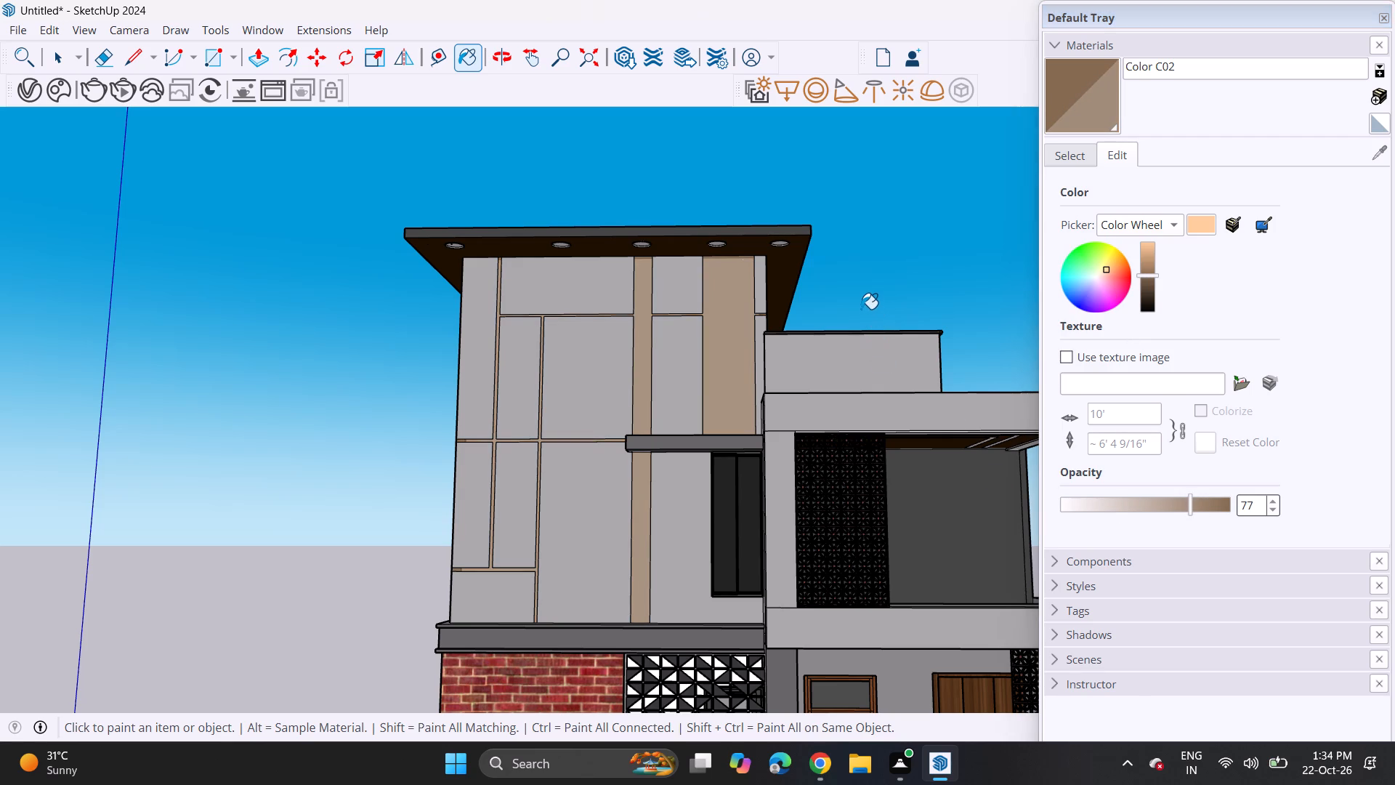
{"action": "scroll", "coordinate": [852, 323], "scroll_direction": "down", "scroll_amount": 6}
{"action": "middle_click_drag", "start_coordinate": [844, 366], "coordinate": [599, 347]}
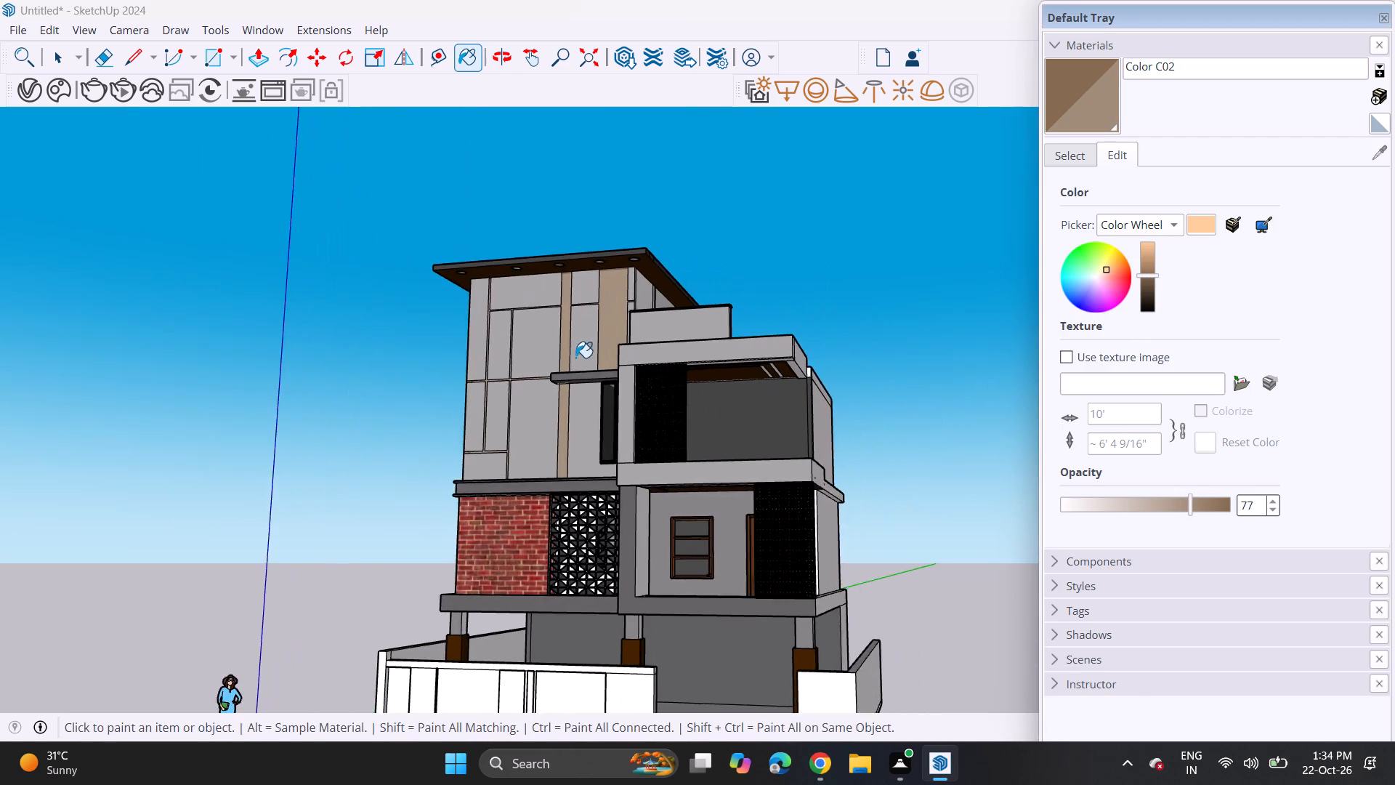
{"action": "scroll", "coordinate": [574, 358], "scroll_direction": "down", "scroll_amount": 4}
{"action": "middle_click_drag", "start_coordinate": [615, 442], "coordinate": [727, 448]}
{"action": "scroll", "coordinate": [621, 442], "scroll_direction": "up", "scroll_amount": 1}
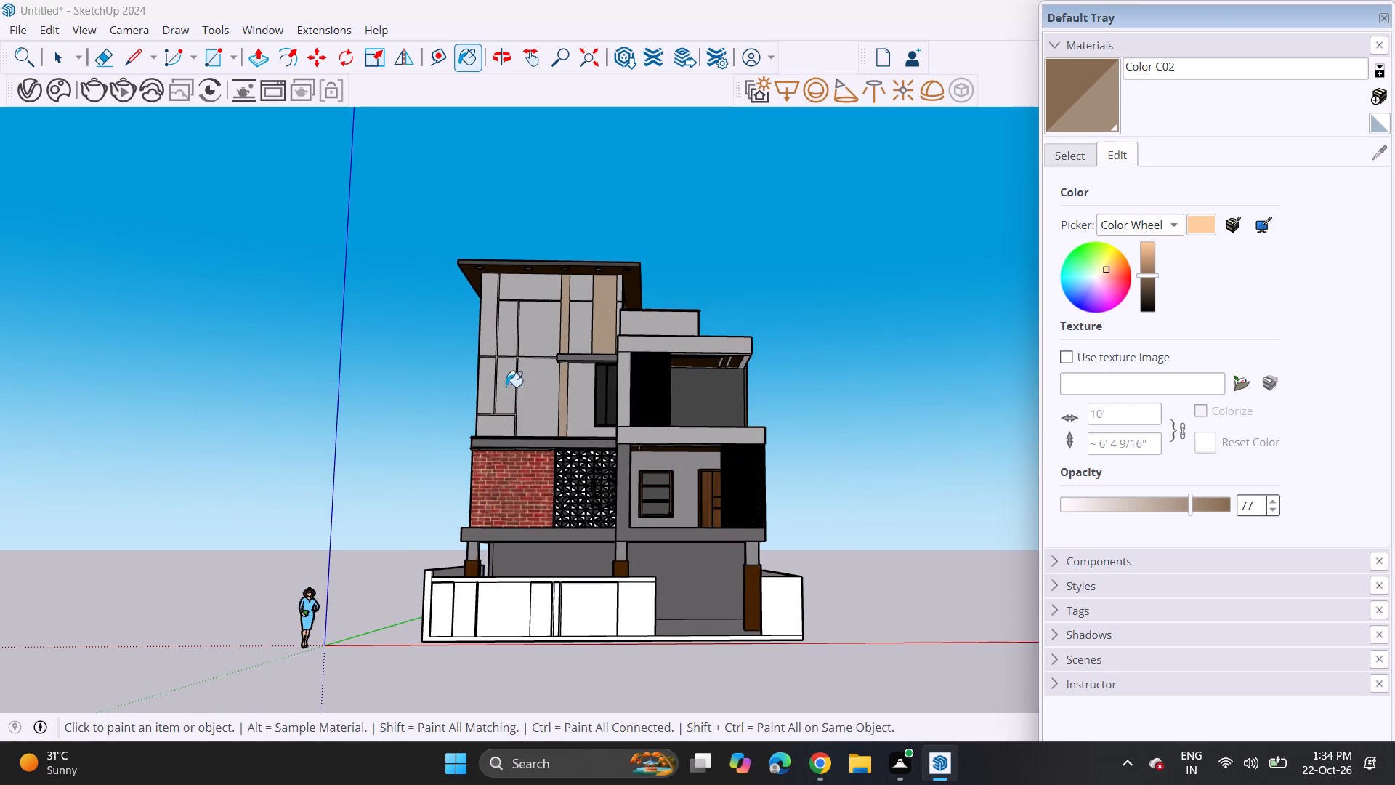
Start importing a file and browse the Downloads folder for it.
{"action": "left_click", "coordinate": [18, 30]}
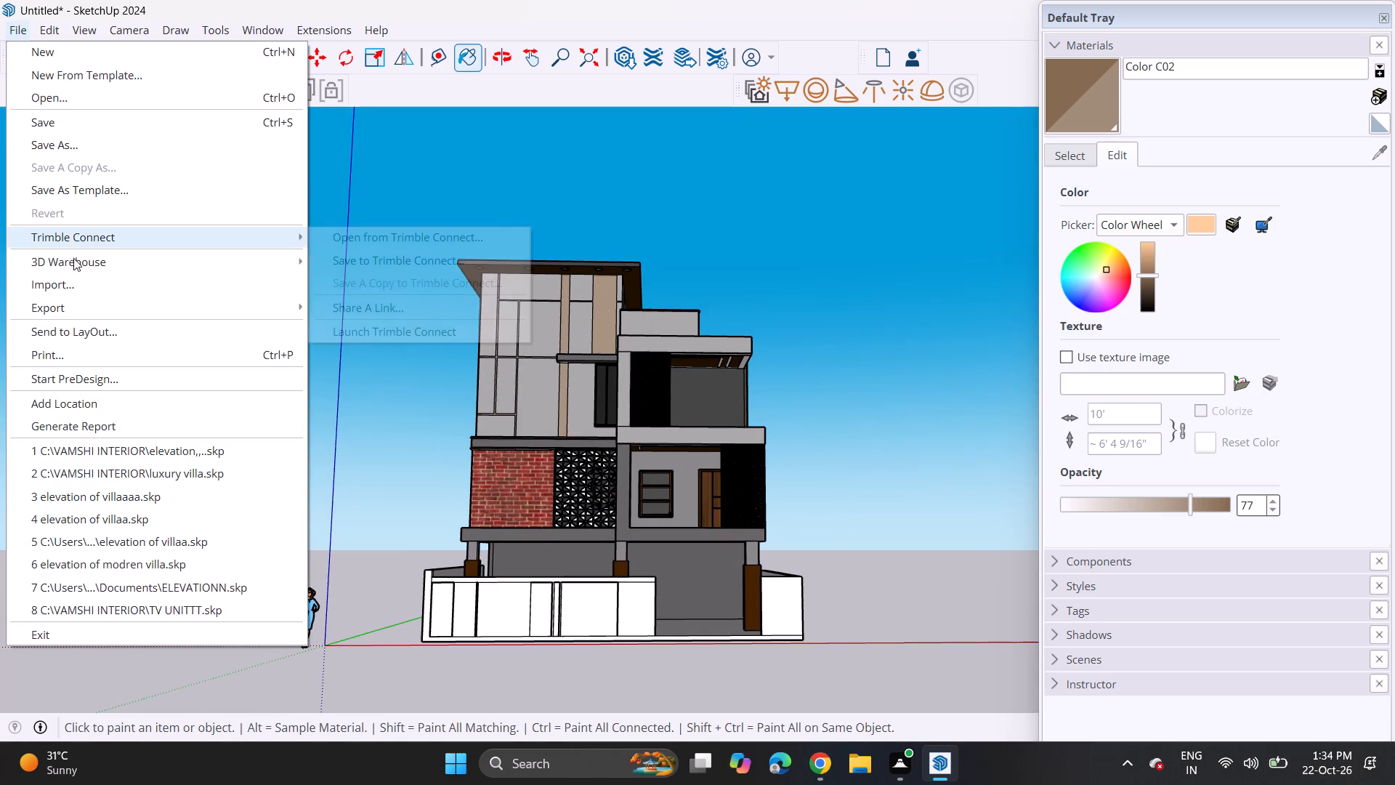
{"action": "left_click", "coordinate": [66, 281]}
{"action": "scroll", "coordinate": [230, 240], "scroll_direction": "down", "scroll_amount": 9}
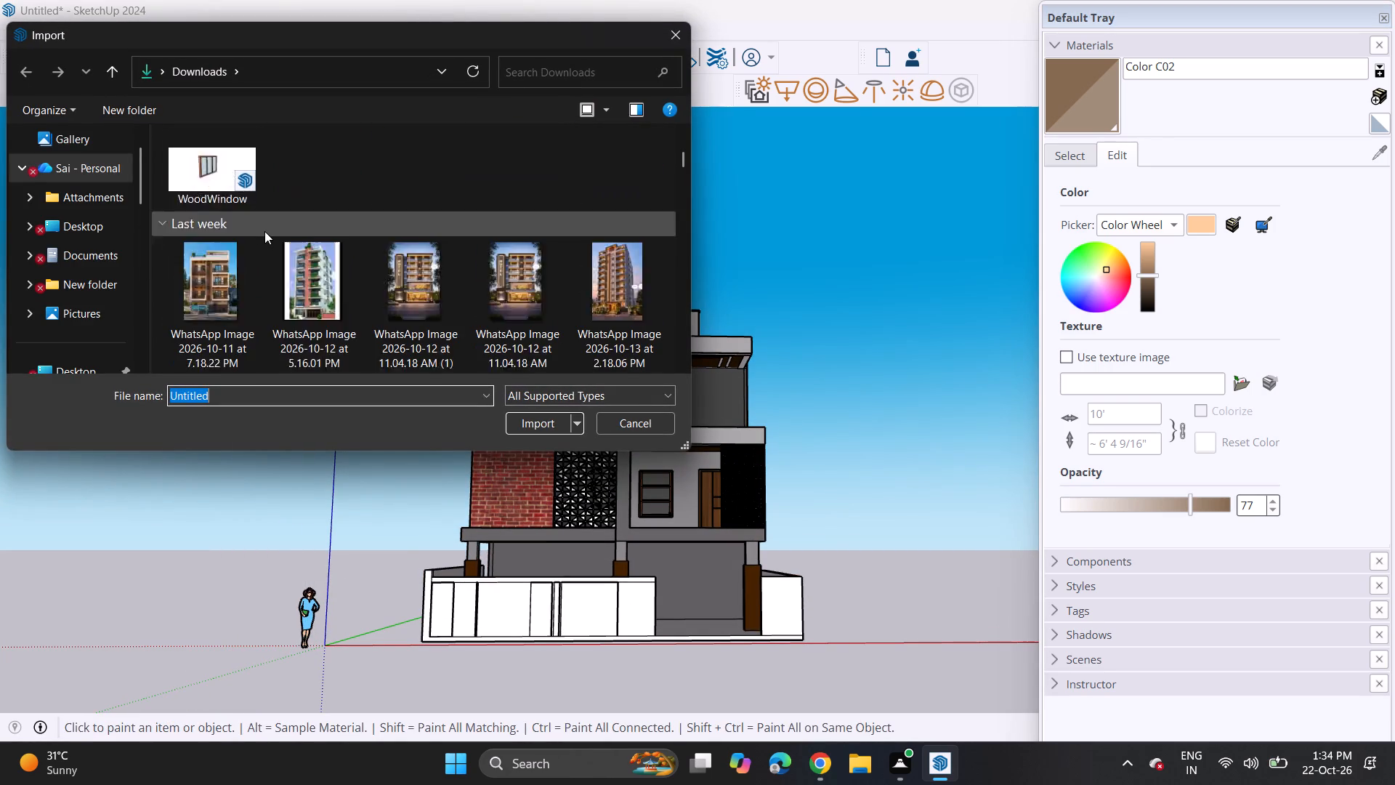
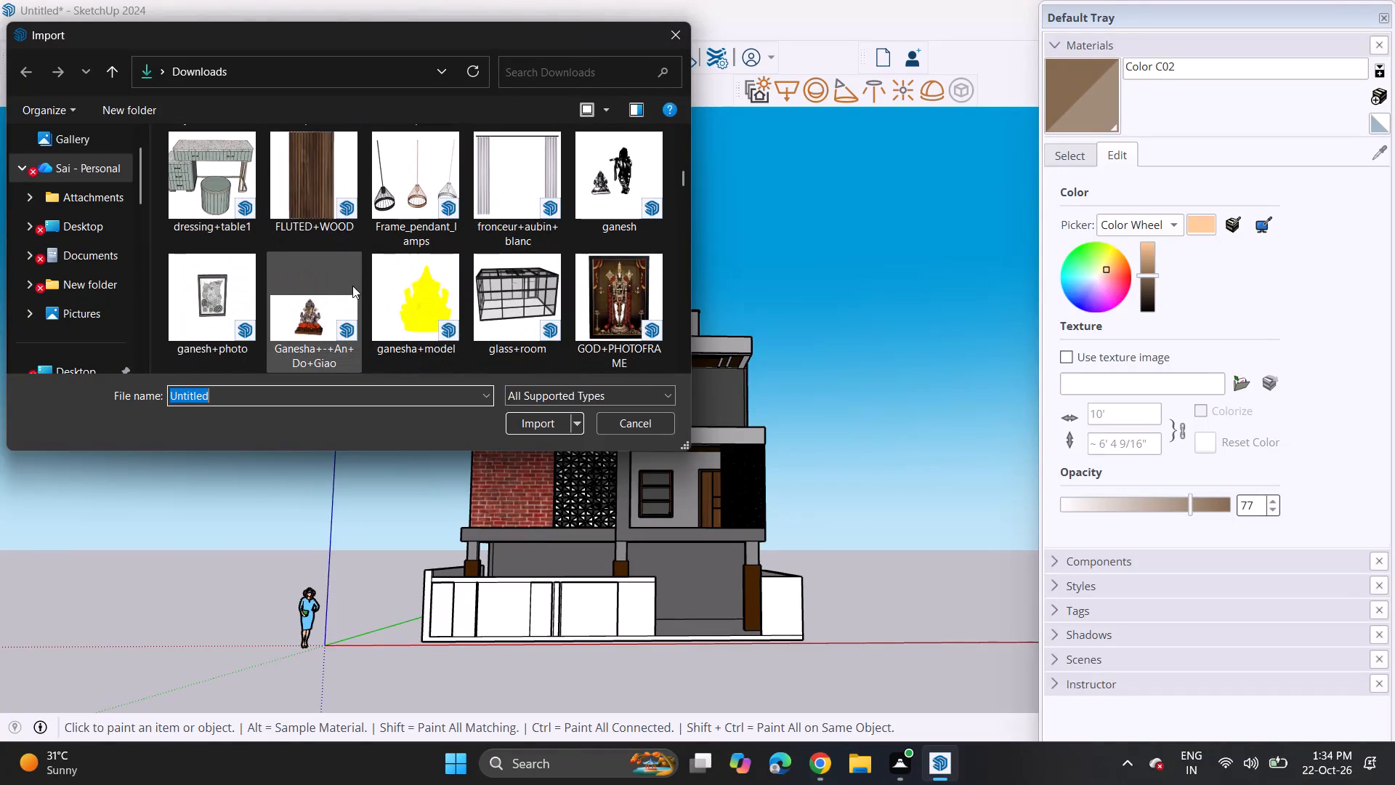
Import the Glass+Railing (2) model from Downloads and place it on the first-floor balcony slab, against the corner column.
{"action": "scroll", "coordinate": [355, 283], "scroll_direction": "down", "scroll_amount": 5}
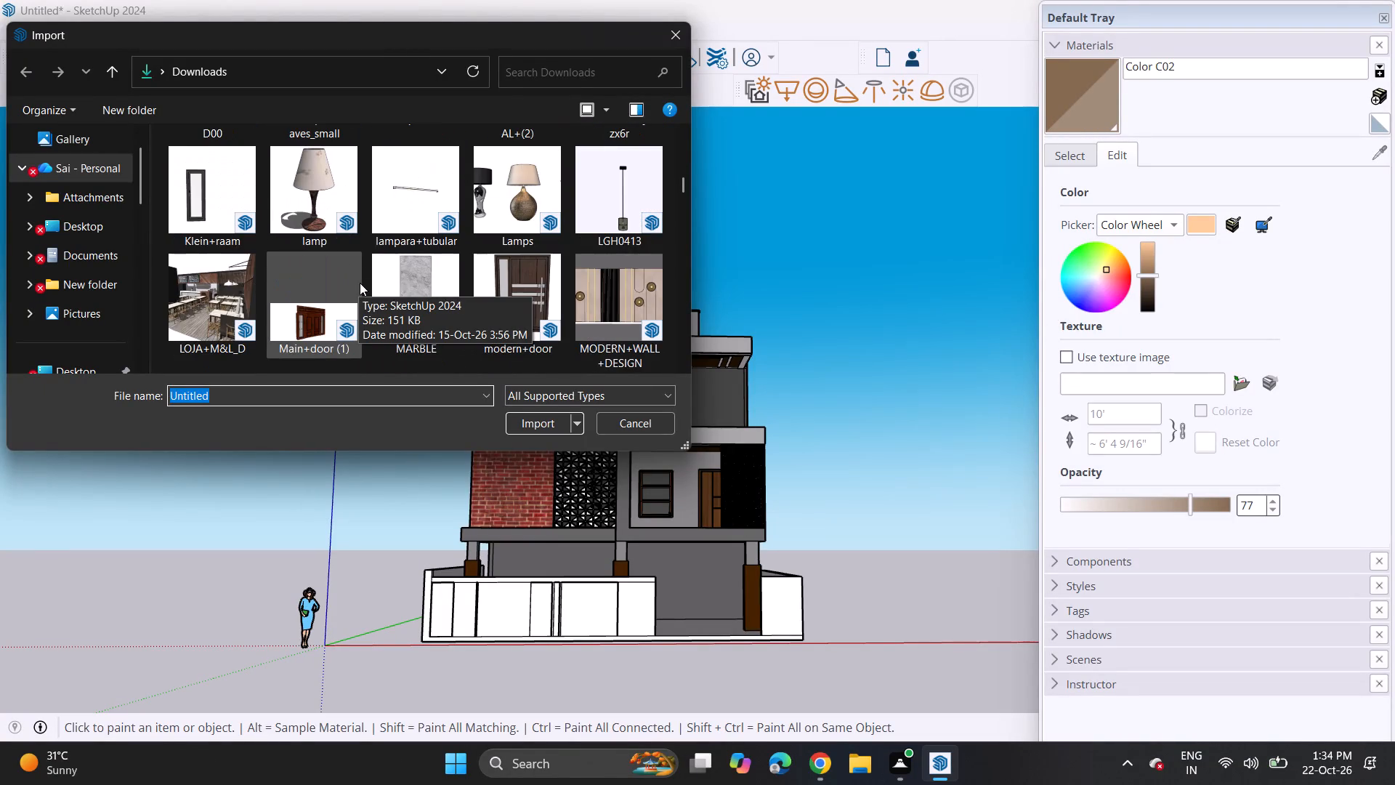
{"action": "scroll", "coordinate": [360, 283], "scroll_direction": "down", "scroll_amount": 3}
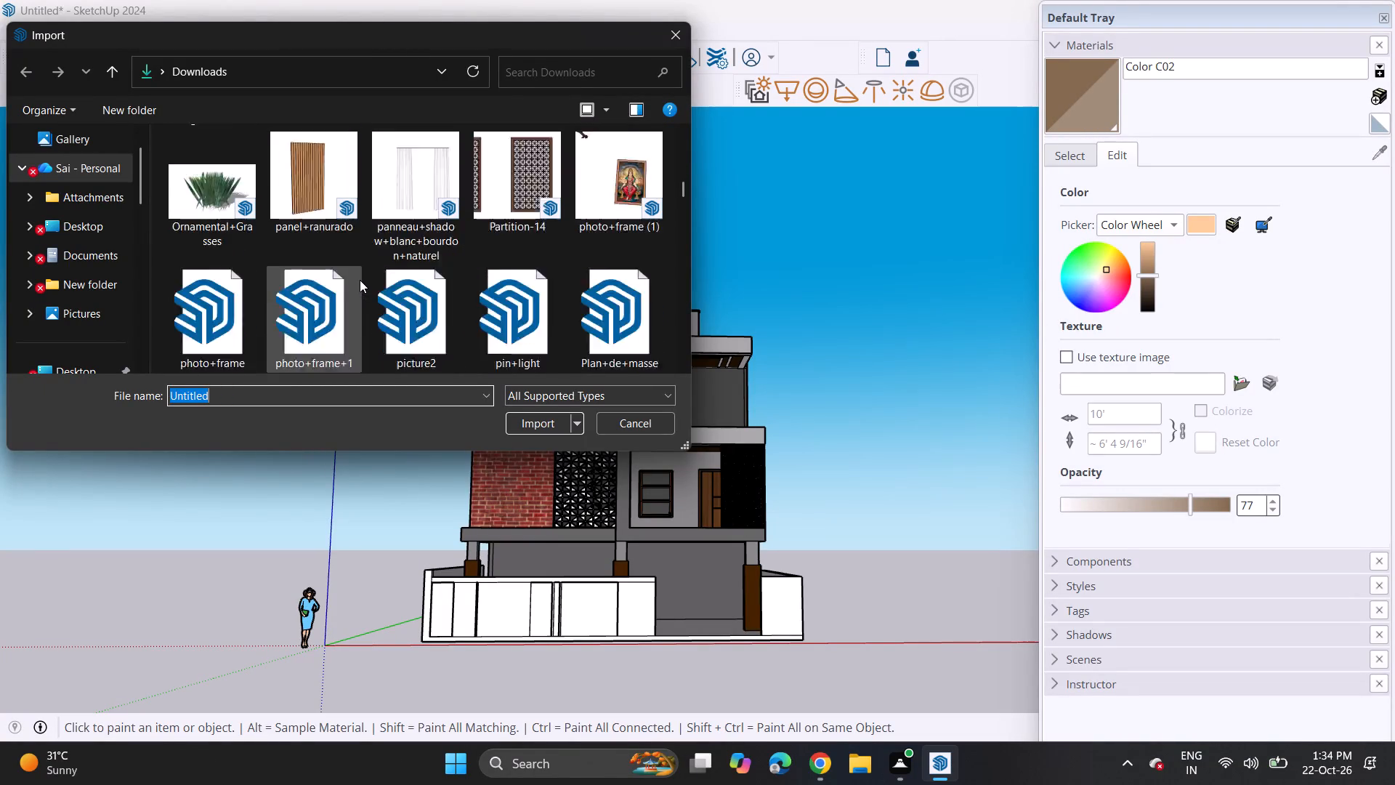
{"action": "scroll", "coordinate": [360, 280], "scroll_direction": "down", "scroll_amount": 8}
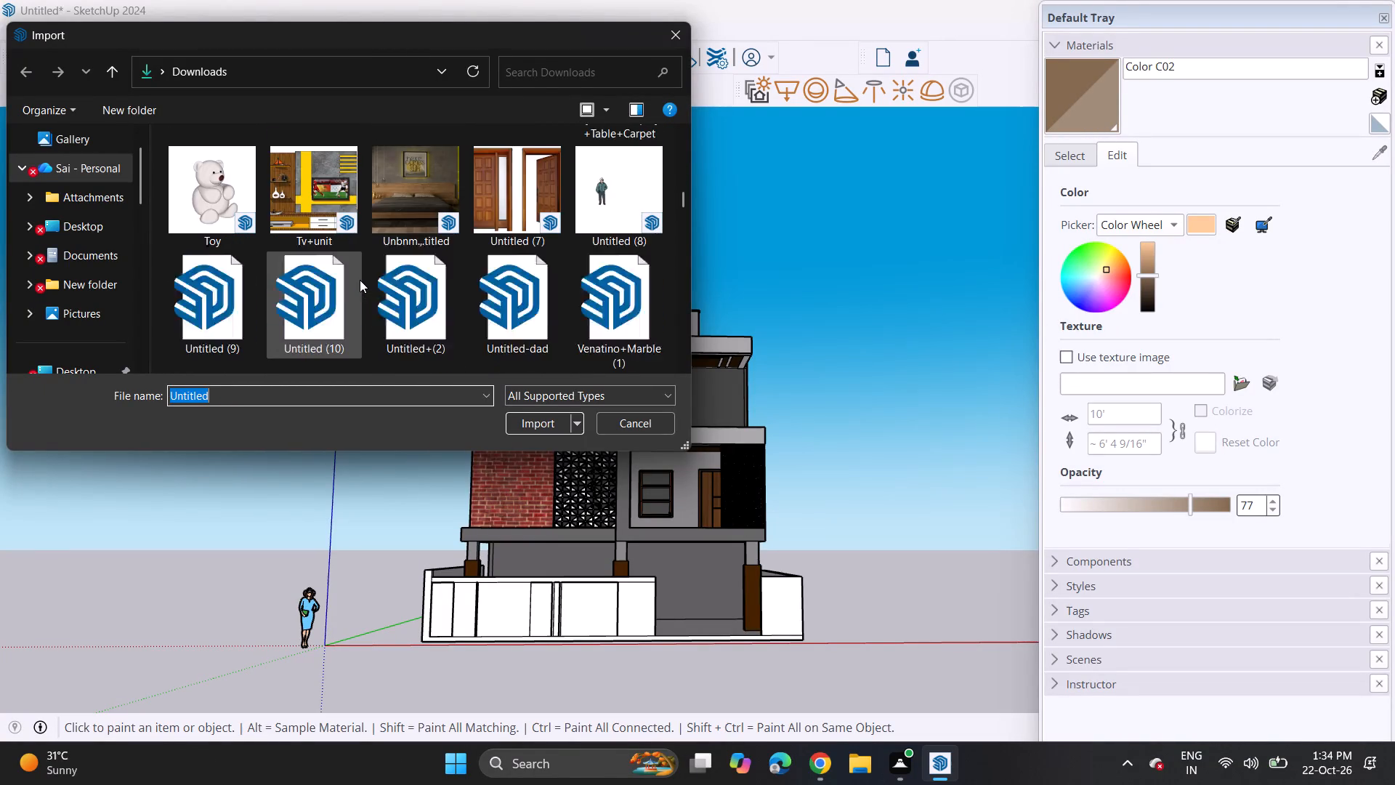
{"action": "scroll", "coordinate": [360, 280], "scroll_direction": "down", "scroll_amount": 16}
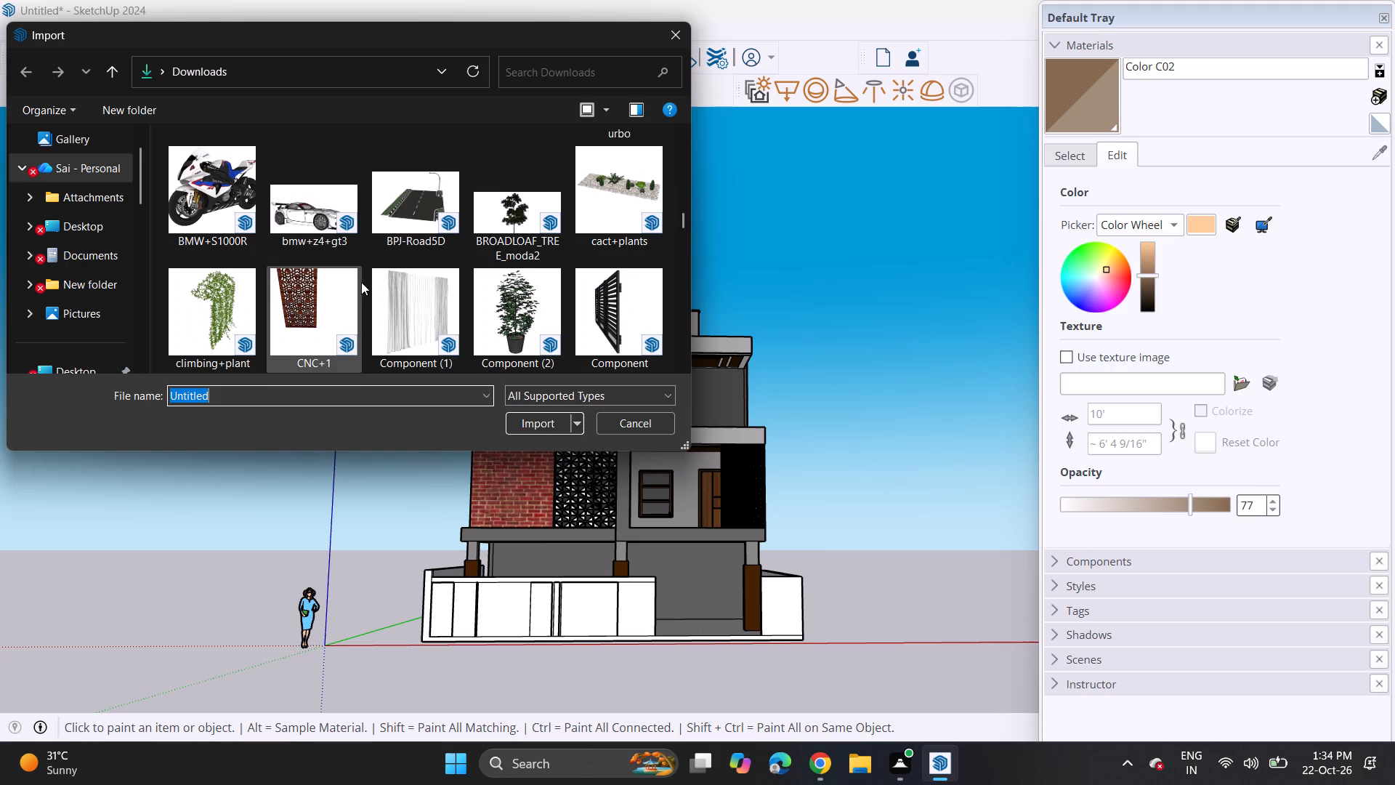
{"action": "scroll", "coordinate": [362, 281], "scroll_direction": "down", "scroll_amount": 4}
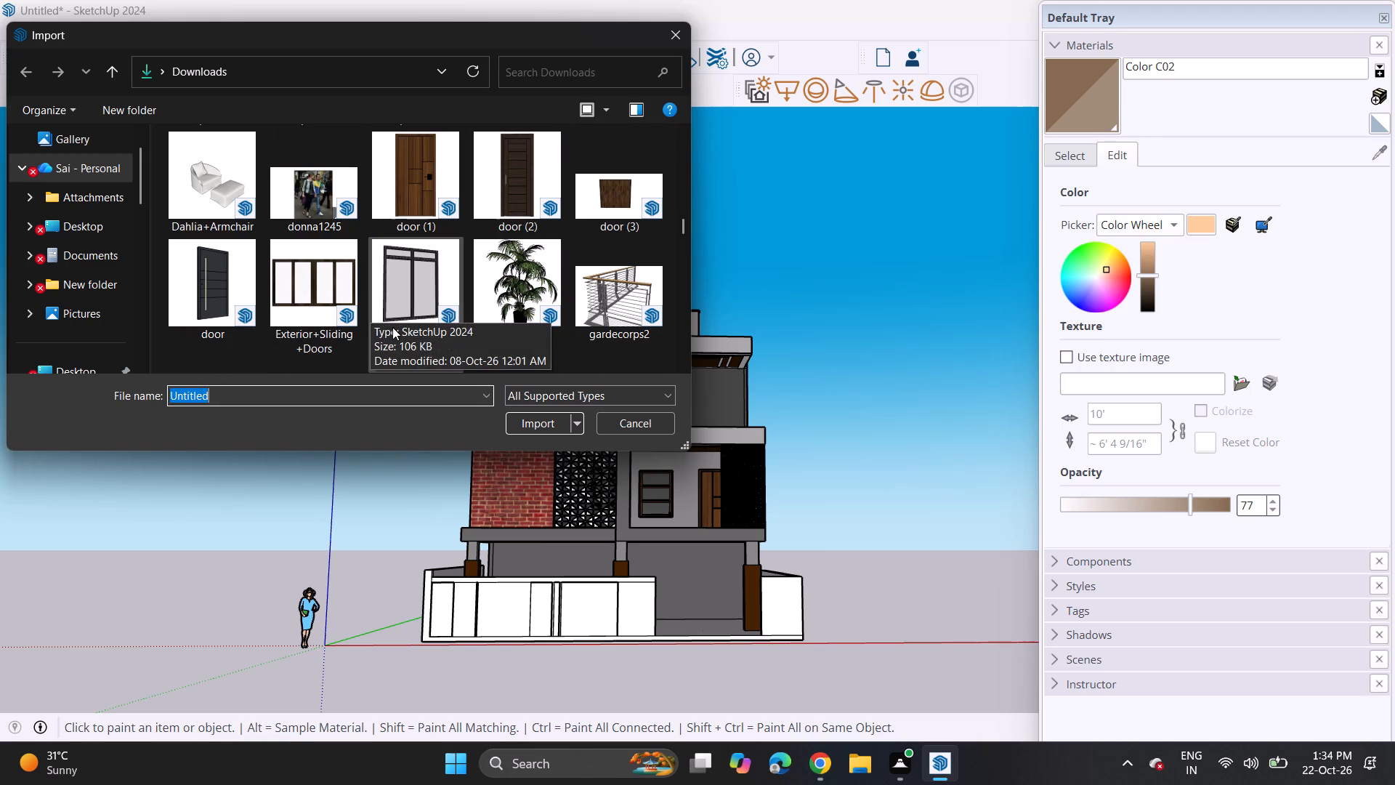
{"action": "scroll", "coordinate": [404, 277], "scroll_direction": "down", "scroll_amount": 2}
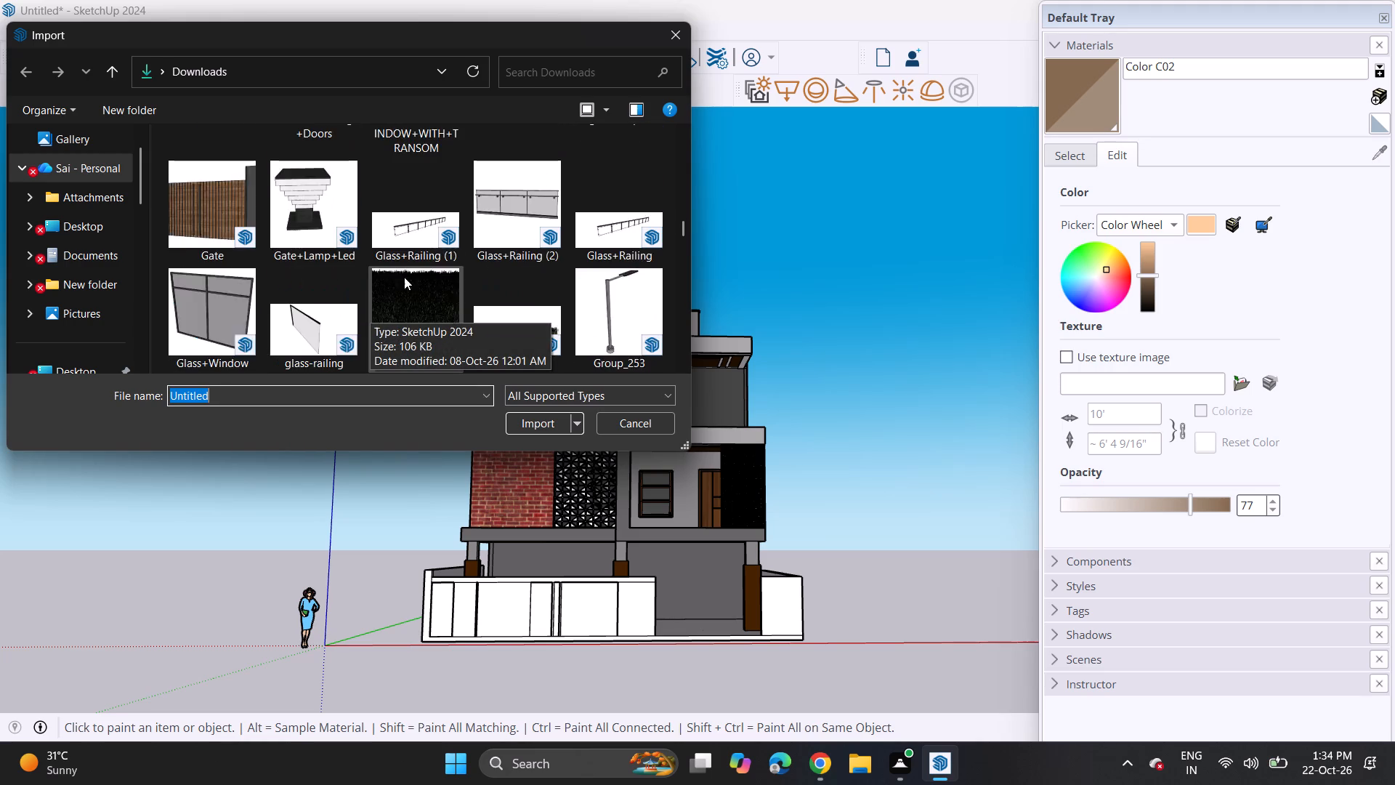
{"action": "scroll", "coordinate": [404, 277], "scroll_direction": "down", "scroll_amount": 2}
{"action": "scroll", "coordinate": [404, 275], "scroll_direction": "up", "scroll_amount": 2}
{"action": "left_click", "coordinate": [523, 157]}
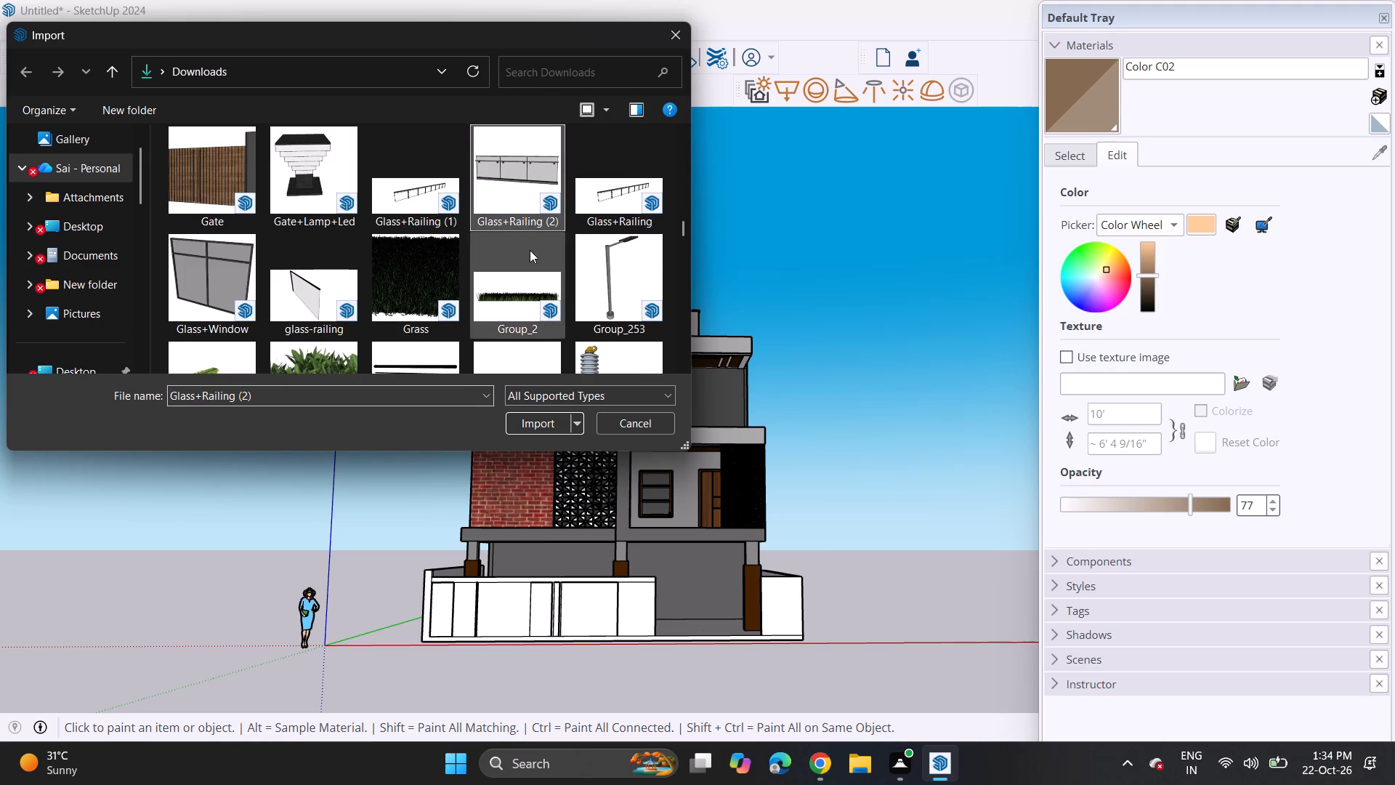
{"action": "left_click", "coordinate": [535, 427]}
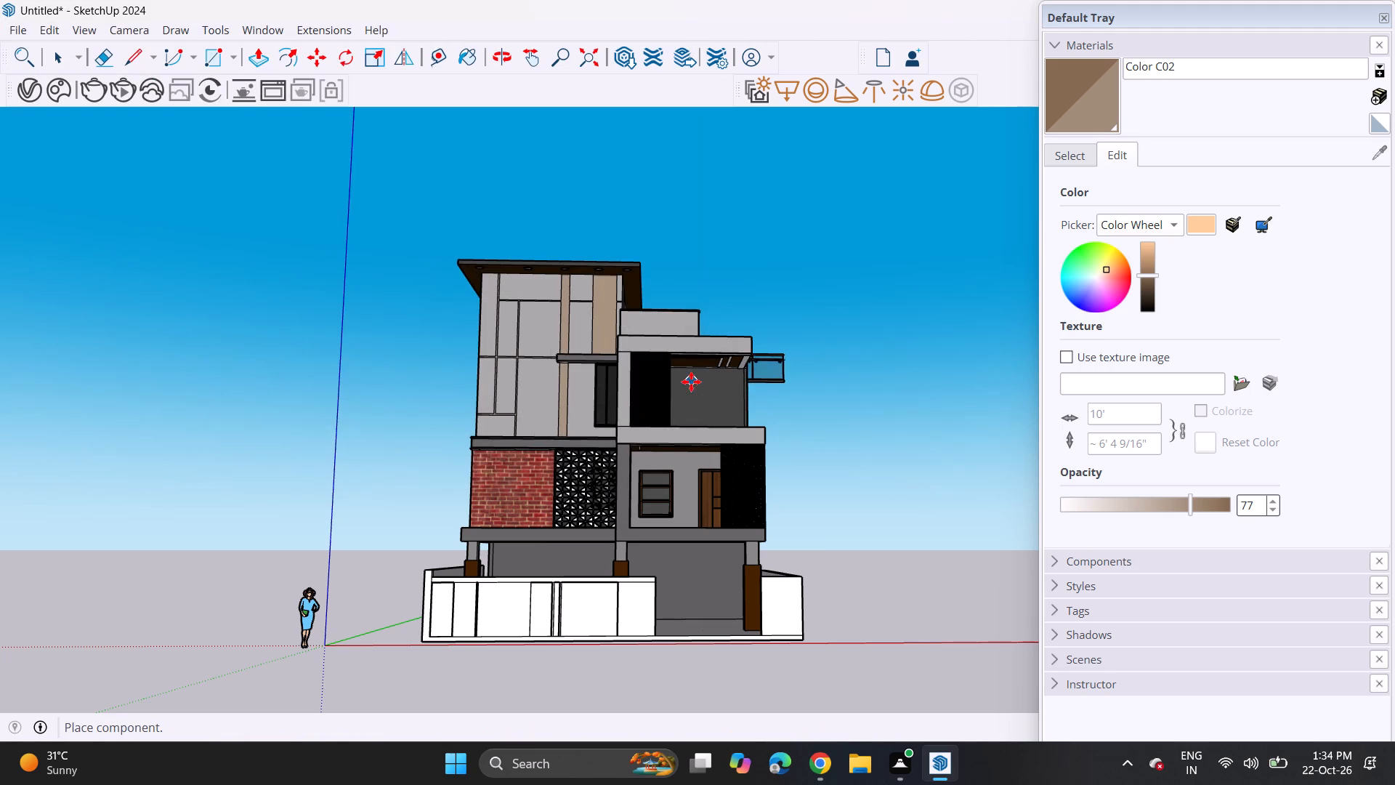
{"action": "middle_click_drag", "start_coordinate": [692, 382], "coordinate": [714, 517]}
{"action": "scroll", "coordinate": [676, 533], "scroll_direction": "up", "scroll_amount": 11}
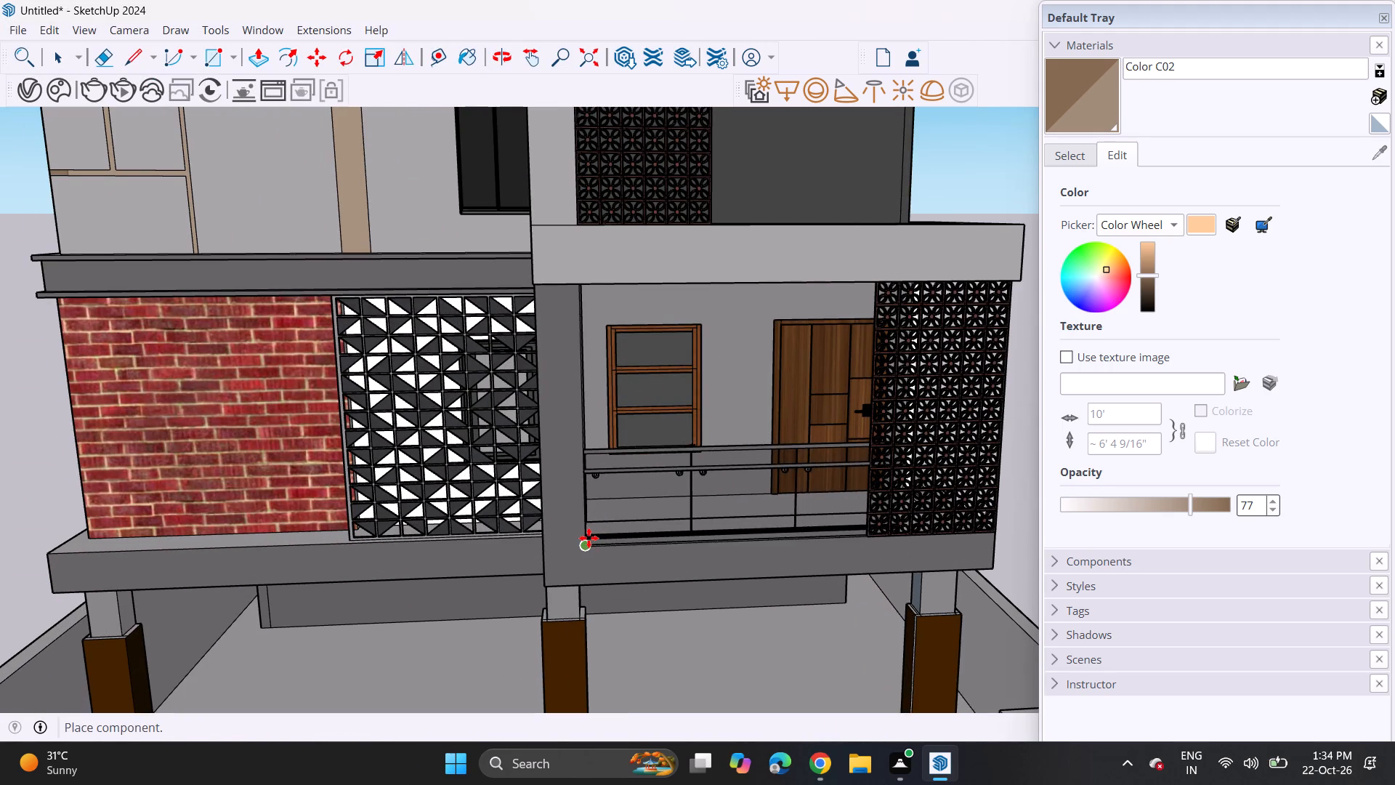
{"action": "left_click", "coordinate": [589, 538]}
Copy the glass railing up to the matching corner of the upper balcony slab.
{"action": "scroll", "coordinate": [684, 525], "scroll_direction": "down", "scroll_amount": 5}
{"action": "middle_click_drag", "start_coordinate": [688, 521], "coordinate": [655, 485]}
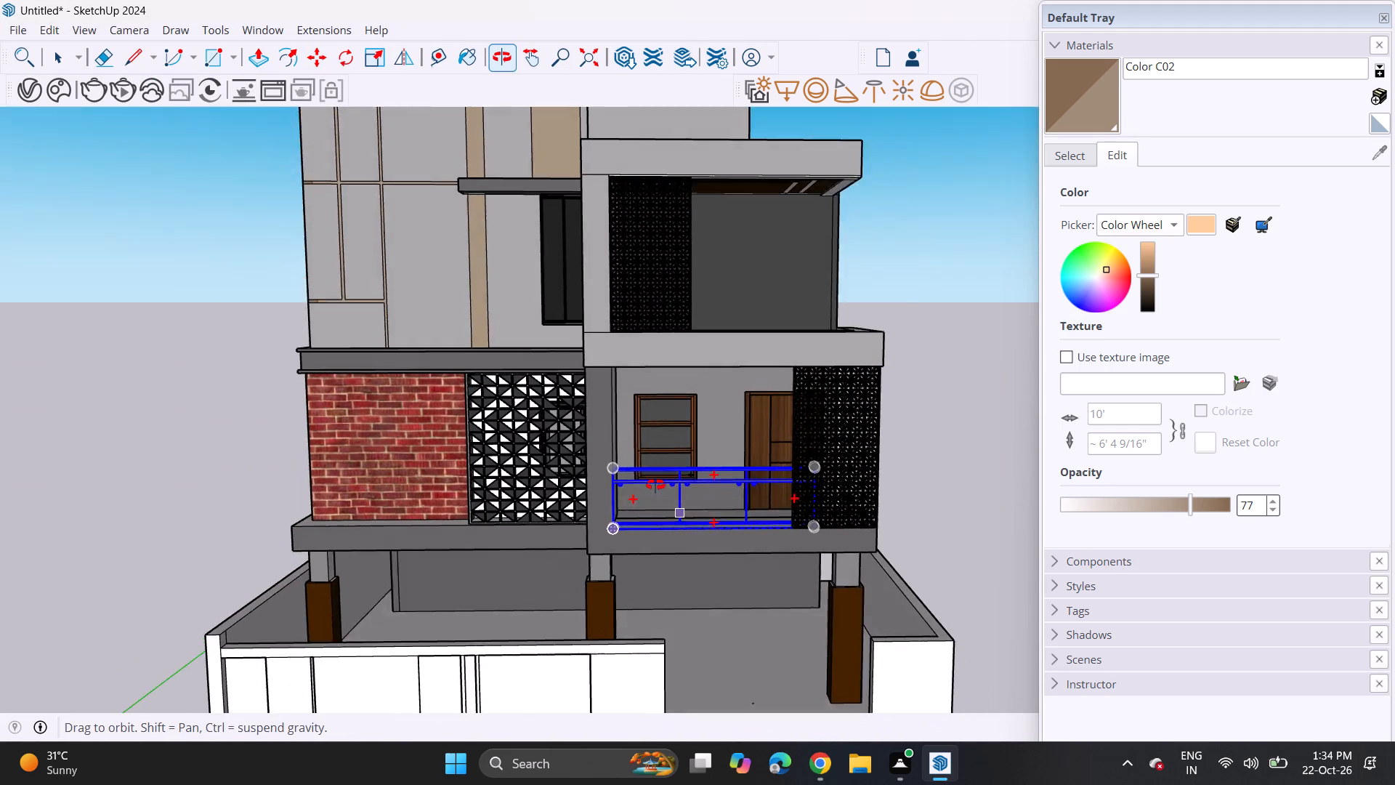
{"action": "middle_click_drag", "start_coordinate": [655, 485], "coordinate": [581, 478]}
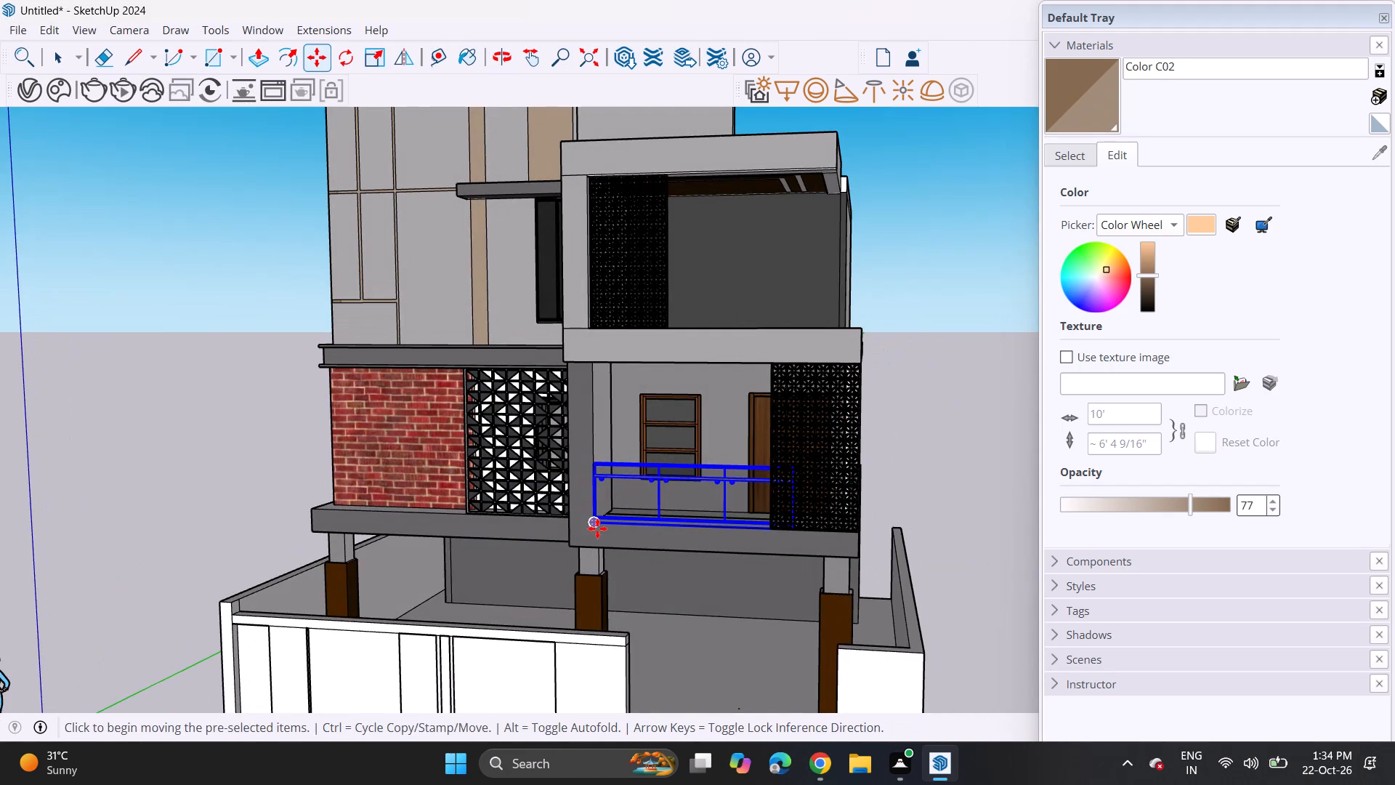
{"action": "left_click", "coordinate": [597, 528]}
{"action": "middle_click_drag", "start_coordinate": [618, 377], "coordinate": [492, 481]}
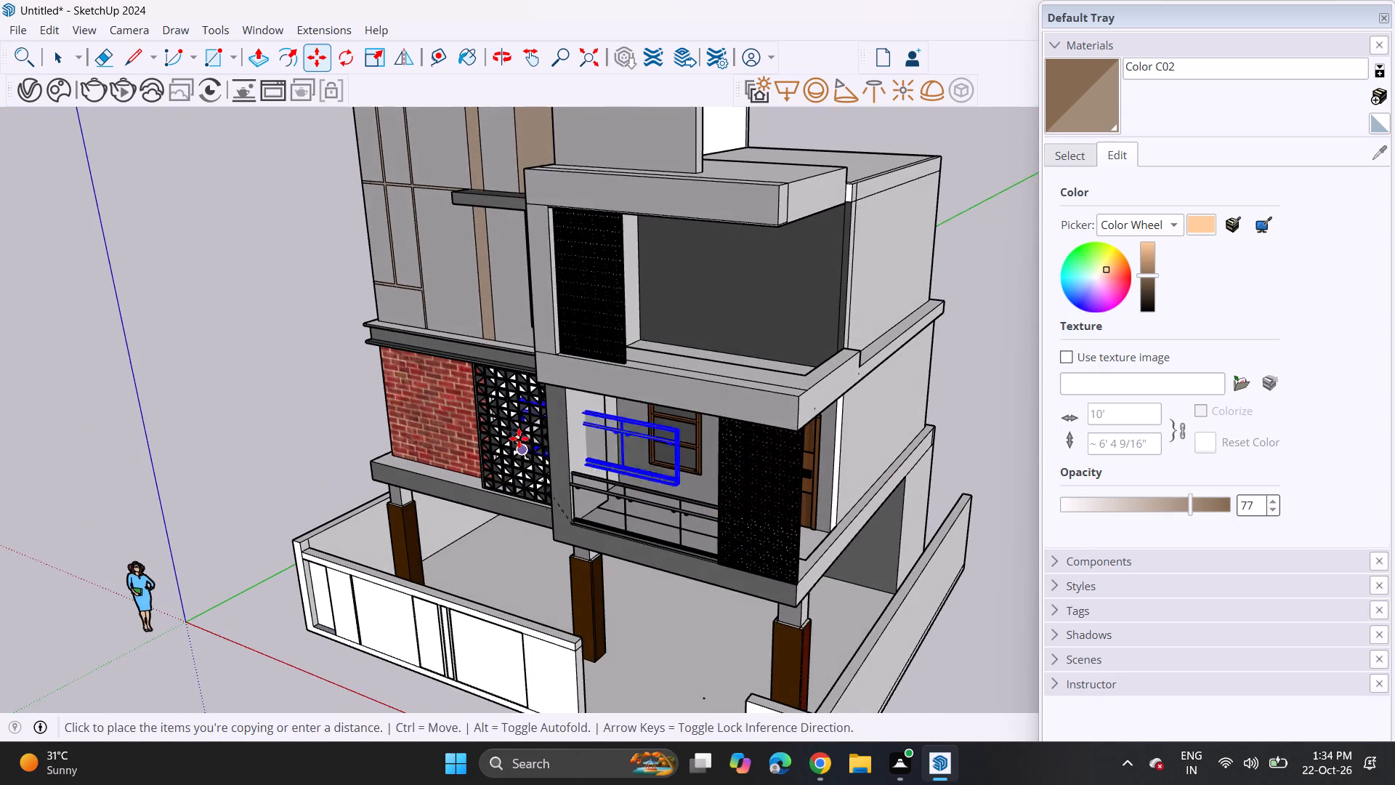
{"action": "scroll", "coordinate": [551, 383], "scroll_direction": "up", "scroll_amount": 4}
{"action": "left_click", "coordinate": [566, 345]}
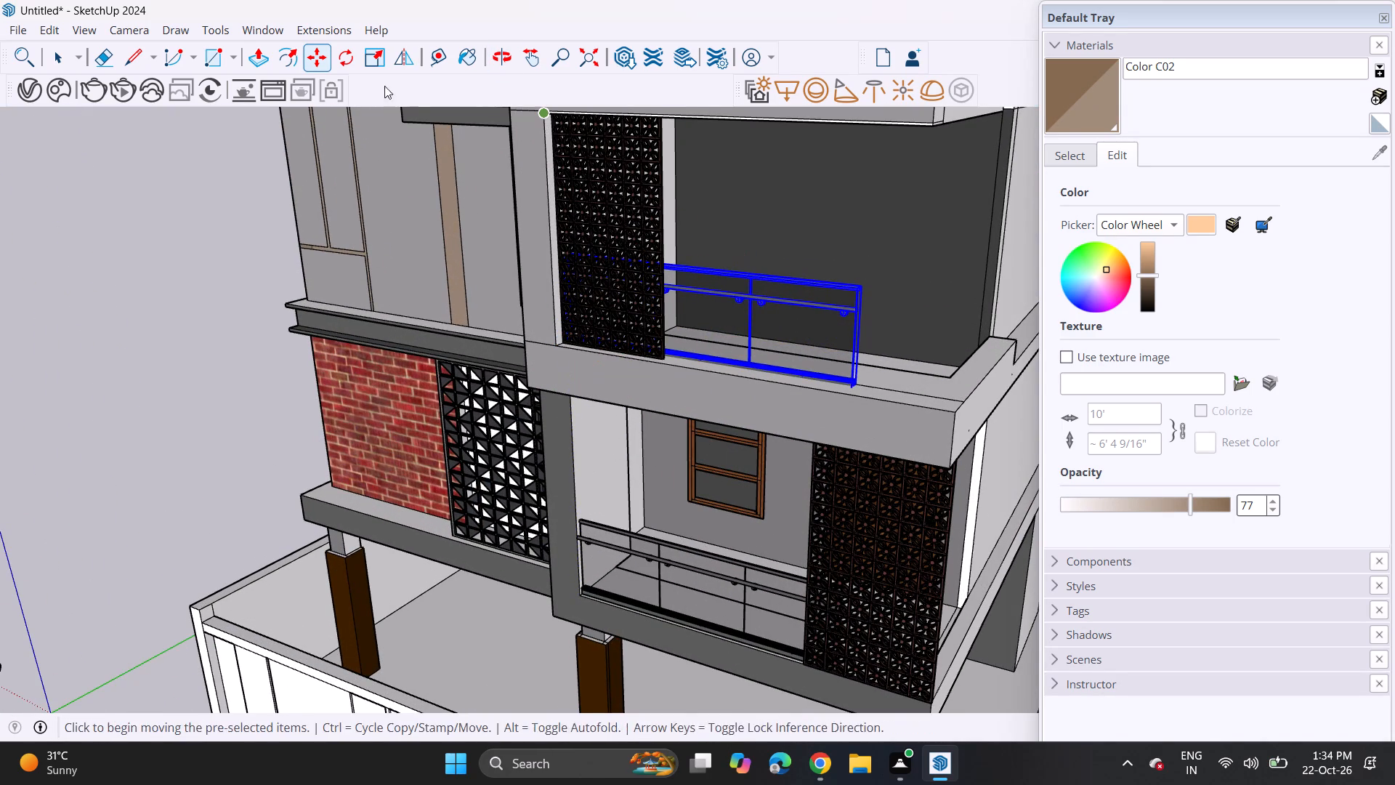
Scale the upper balcony railing lengthwise so it reaches the outer corner of the slab.
{"action": "left_click", "coordinate": [362, 57]}
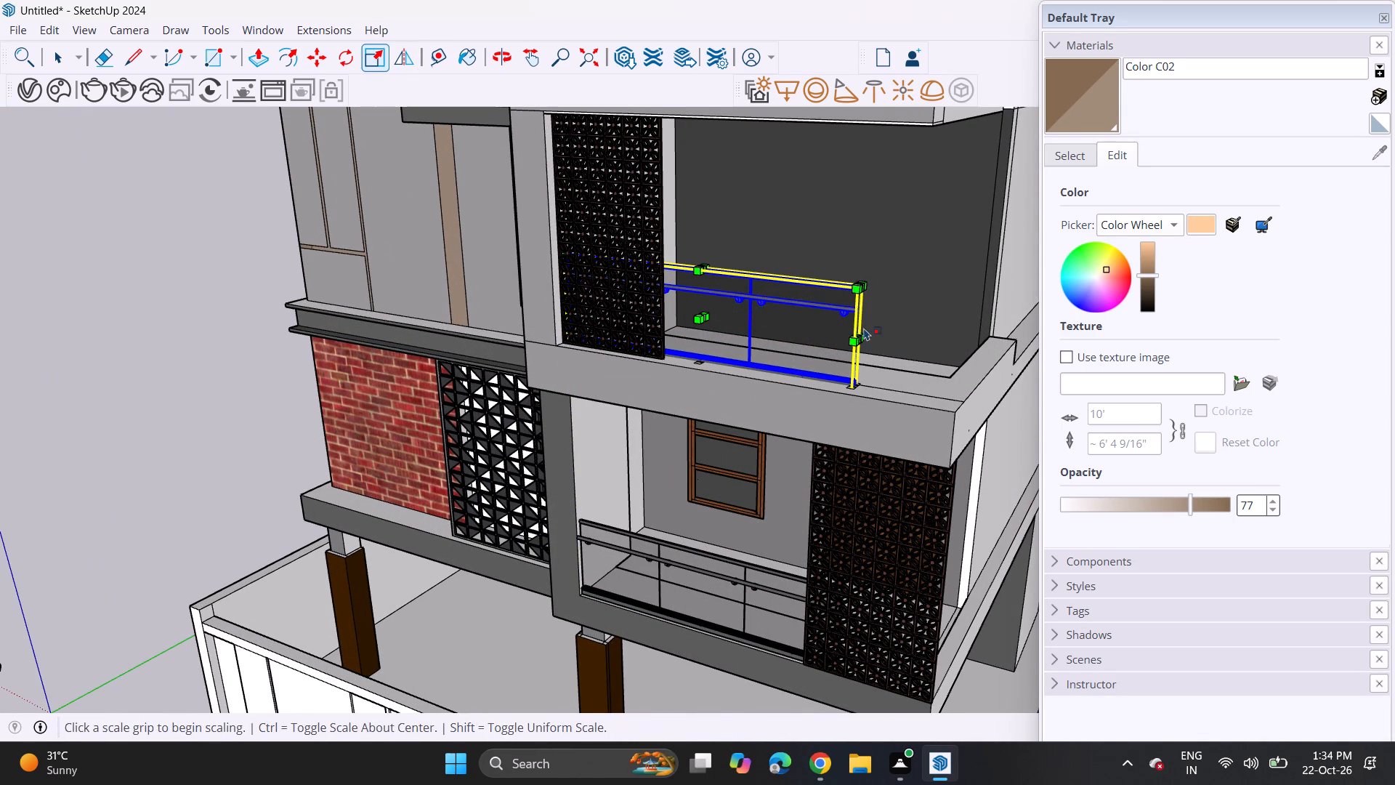
{"action": "left_click", "coordinate": [862, 340]}
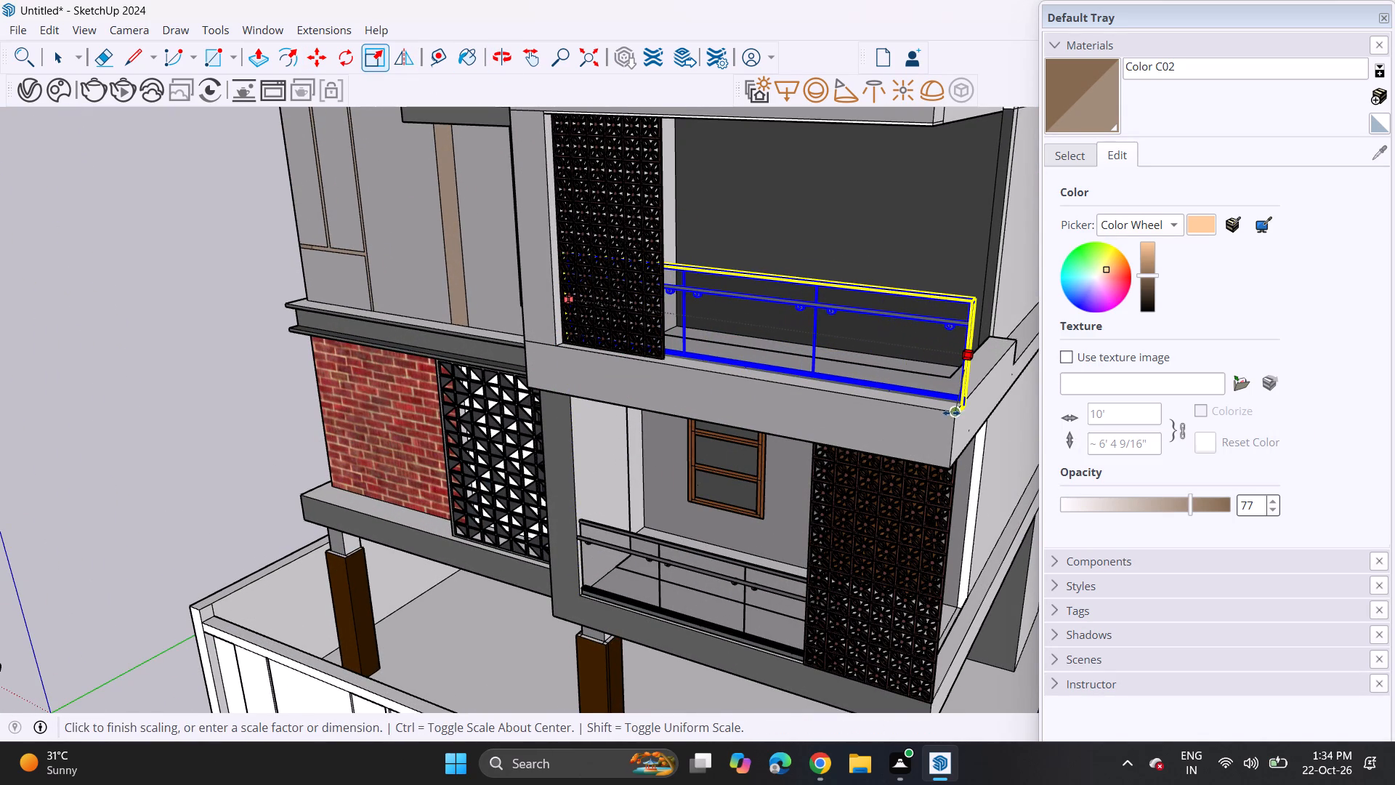
{"action": "left_click", "coordinate": [953, 414]}
{"action": "key", "text": "space"}
Scale the first-floor balcony railing lengthwise so it extends behind the patterned screen to the slab's outer end.
{"action": "left_click", "coordinate": [745, 592]}
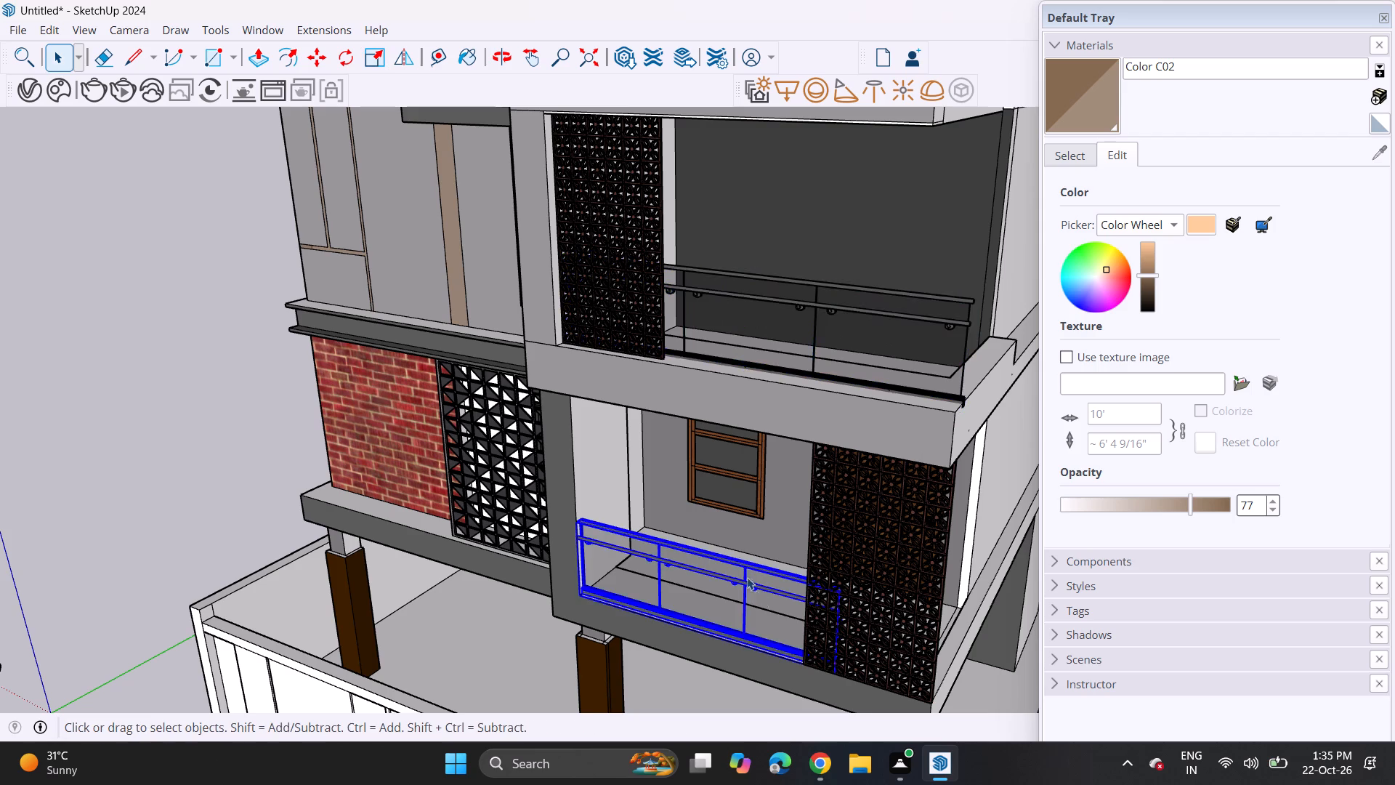
{"action": "middle_click_drag", "start_coordinate": [744, 574], "coordinate": [315, 522]}
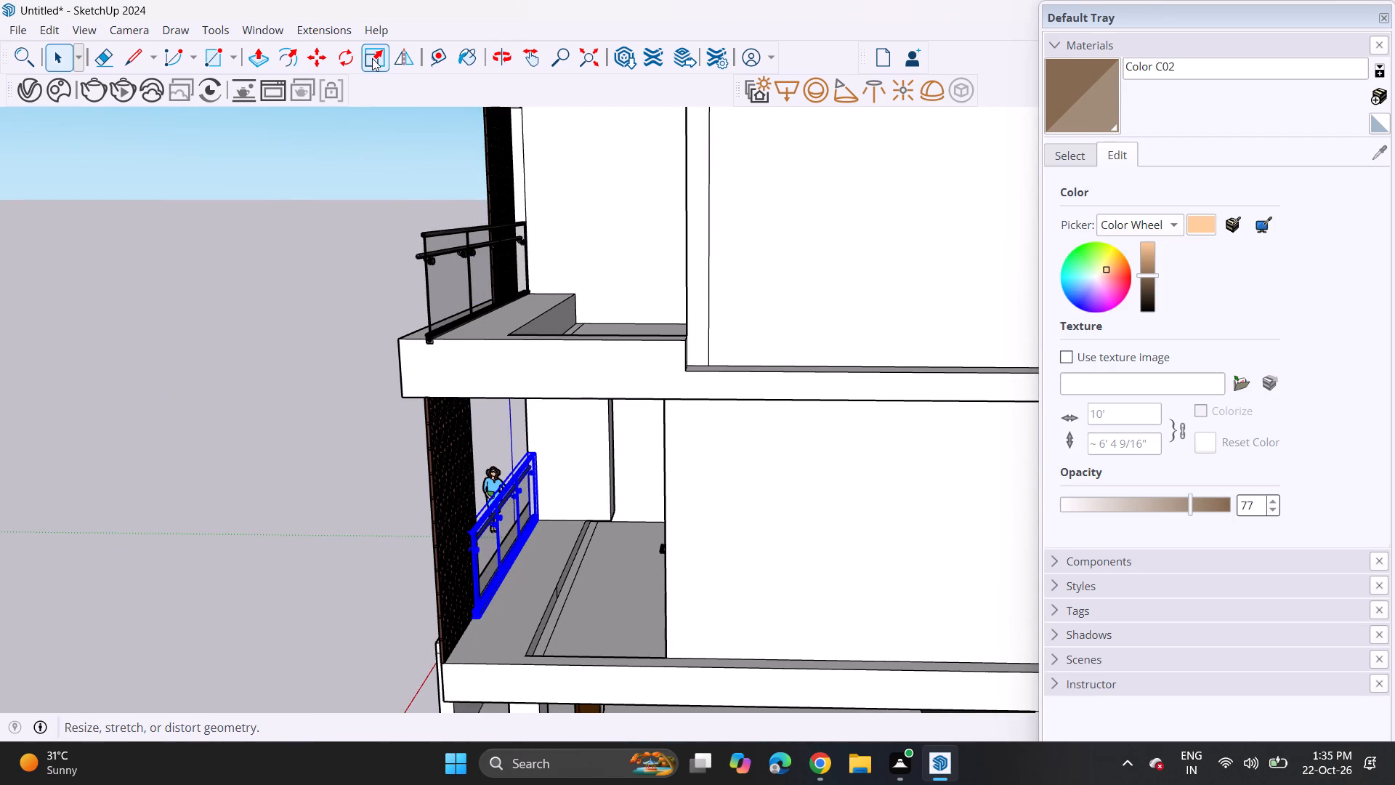
{"action": "left_click", "coordinate": [377, 68]}
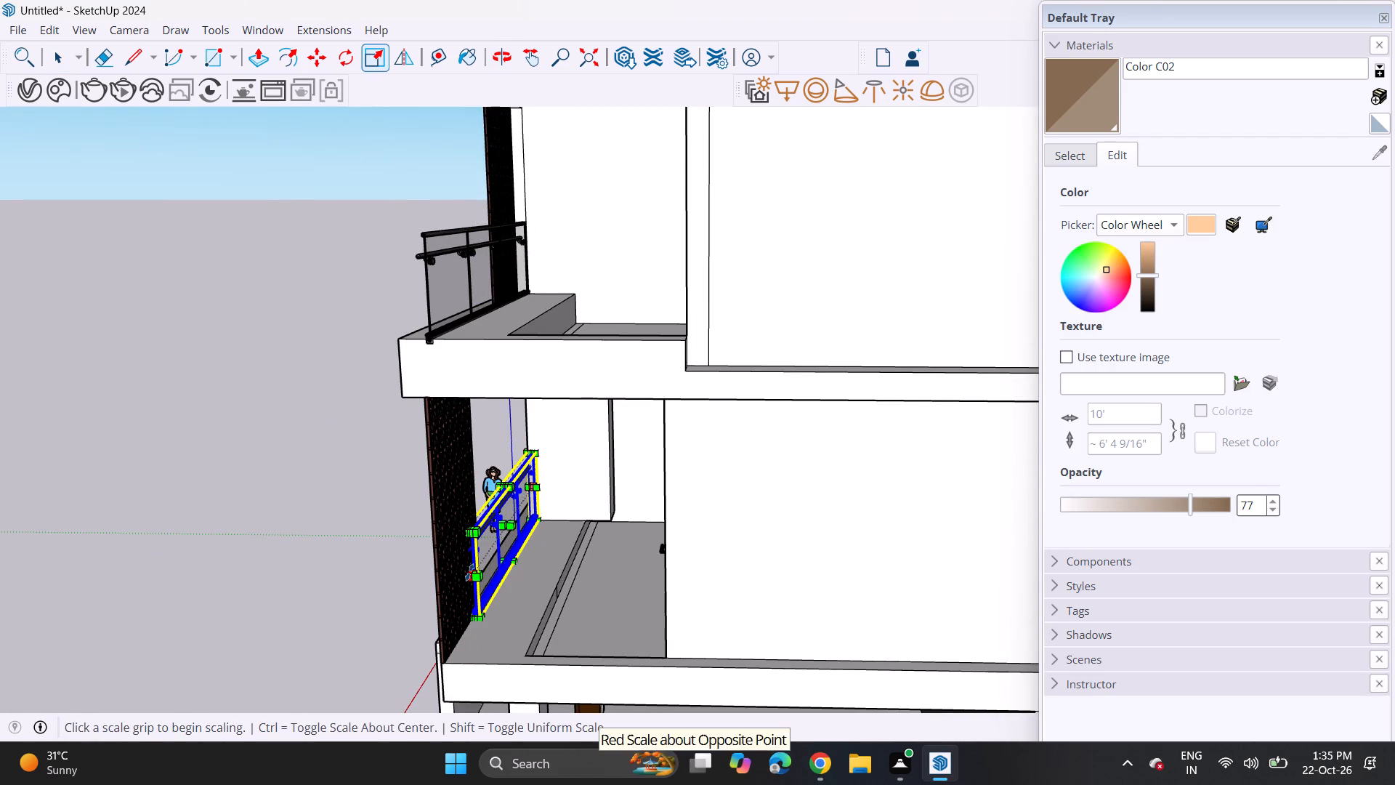
{"action": "left_click", "coordinate": [469, 572]}
{"action": "left_click", "coordinate": [480, 669]}
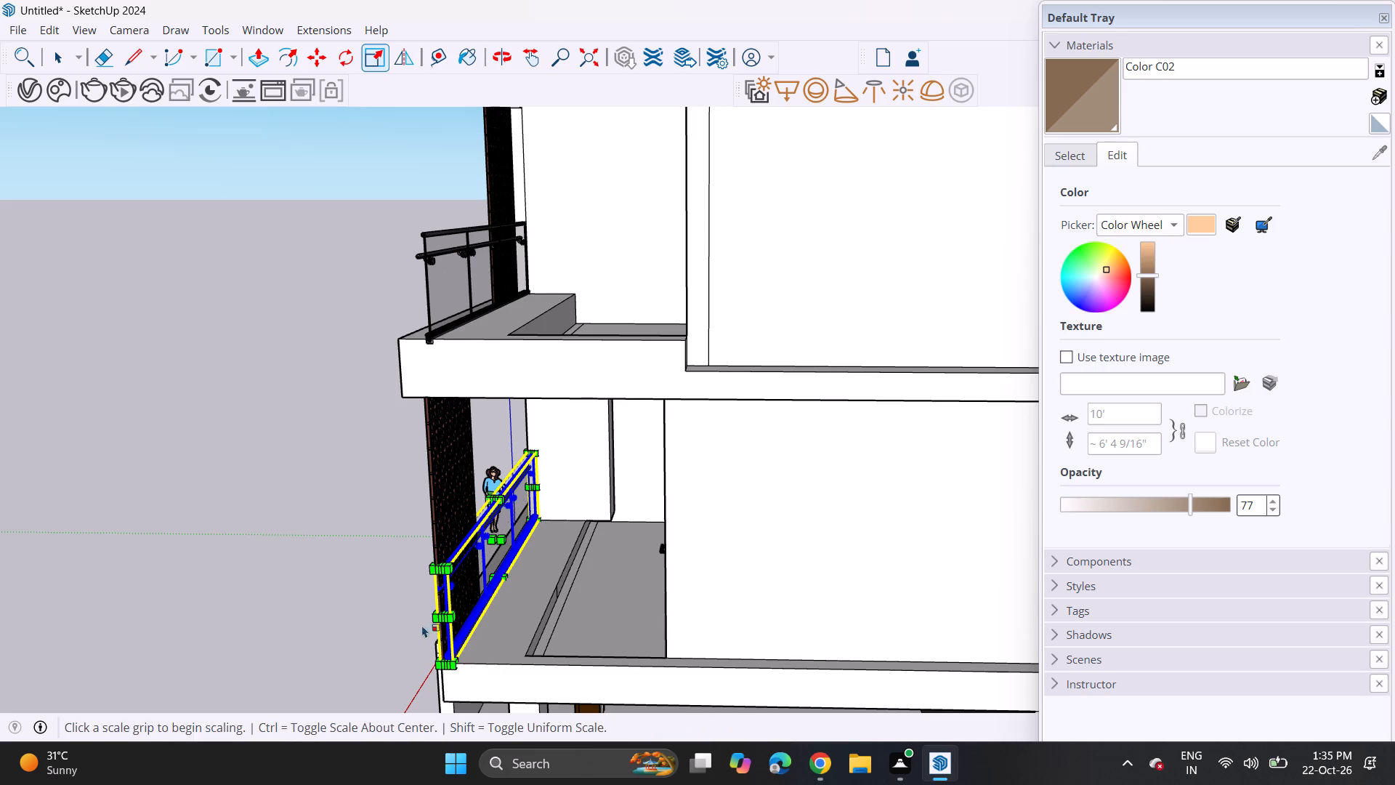
{"action": "middle_click_drag", "start_coordinate": [352, 528], "coordinate": [953, 425]}
{"action": "scroll", "coordinate": [883, 434], "scroll_direction": "down", "scroll_amount": 7}
{"action": "key", "text": "space"}
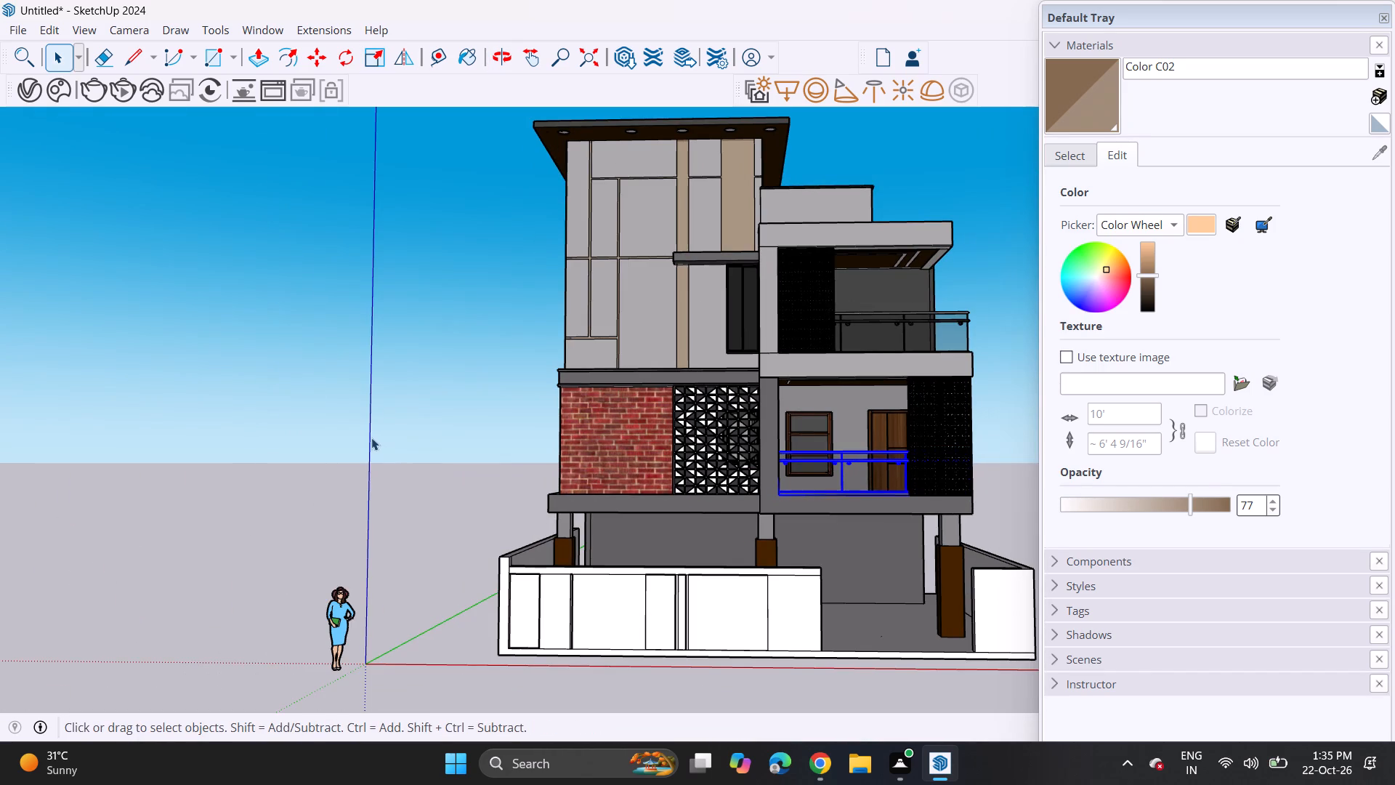
{"action": "left_click", "coordinate": [370, 437]}
Examine the whole front elevation with the glass railings on both balconies.
{"action": "scroll", "coordinate": [410, 422], "scroll_direction": "down", "scroll_amount": 5}
{"action": "middle_click_drag", "start_coordinate": [424, 377], "coordinate": [304, 423], "text": "shift"}
{"action": "scroll", "coordinate": [380, 382], "scroll_direction": "up", "scroll_amount": 1, "text": "shift"}
{"action": "middle_click_drag", "start_coordinate": [312, 434], "coordinate": [349, 422]}
{"action": "middle_click_drag", "start_coordinate": [371, 422], "coordinate": [403, 414]}
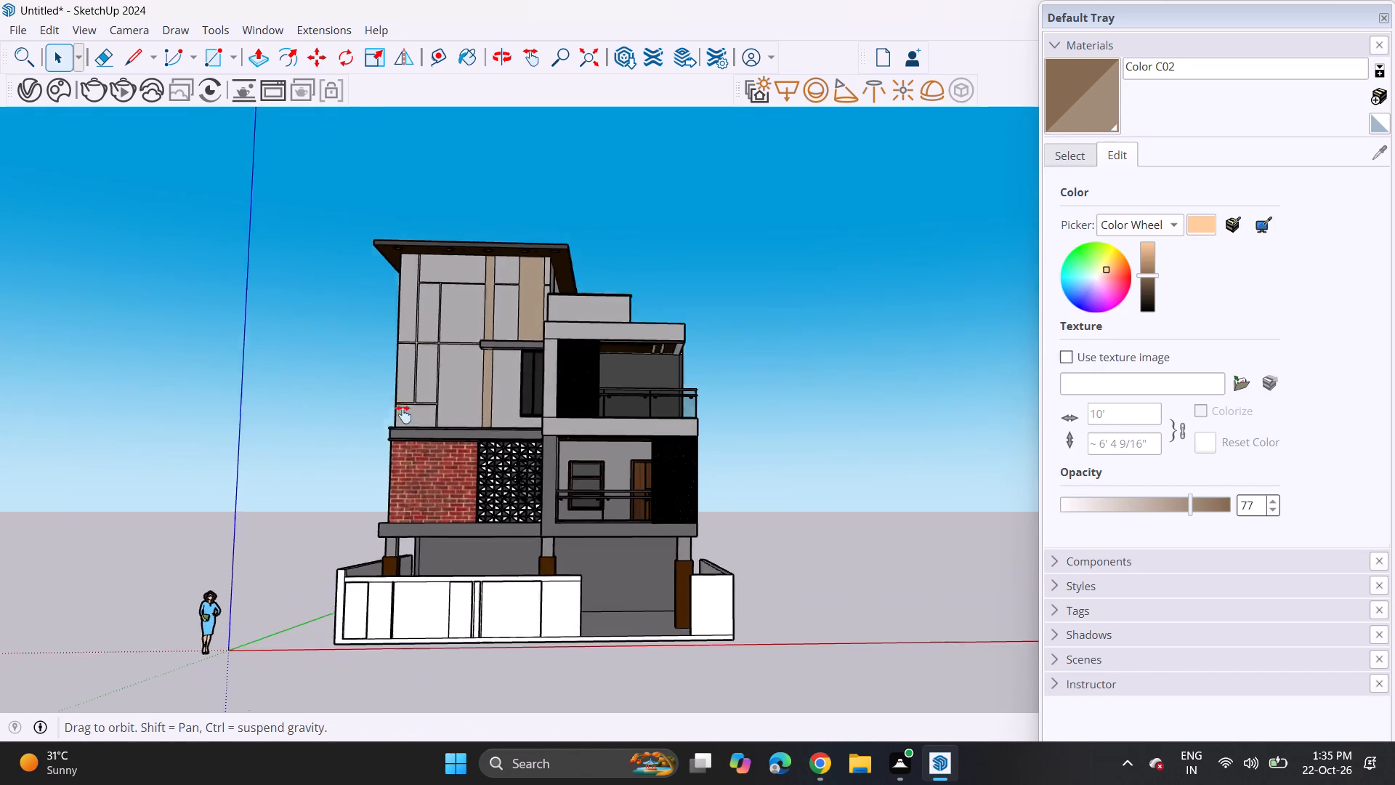
{"action": "middle_click_drag", "start_coordinate": [403, 414], "coordinate": [421, 413]}
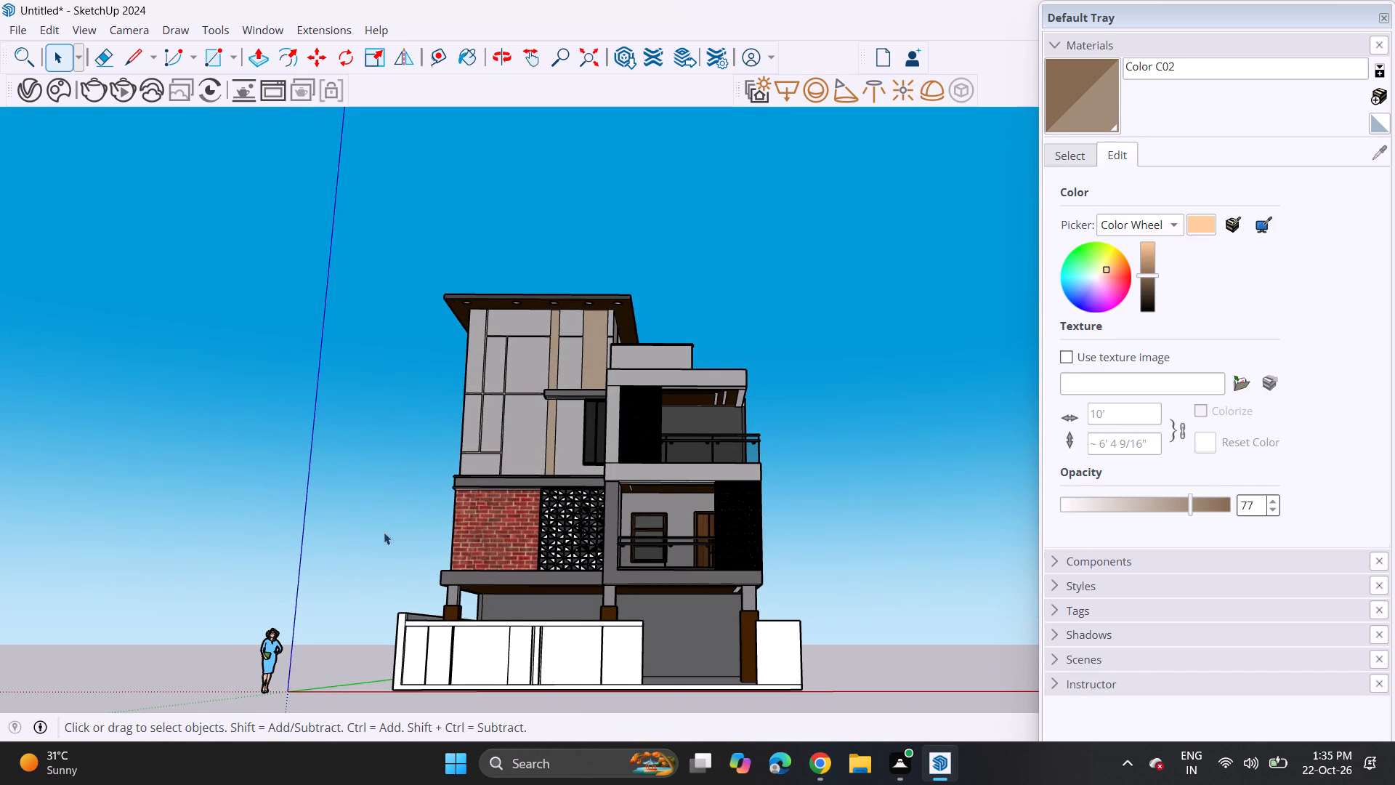
{"action": "scroll", "coordinate": [384, 532], "scroll_direction": "down", "scroll_amount": 7}
{"action": "middle_click_drag", "start_coordinate": [428, 584], "coordinate": [444, 671]}
{"action": "scroll", "coordinate": [448, 568], "scroll_direction": "up", "scroll_amount": 6}
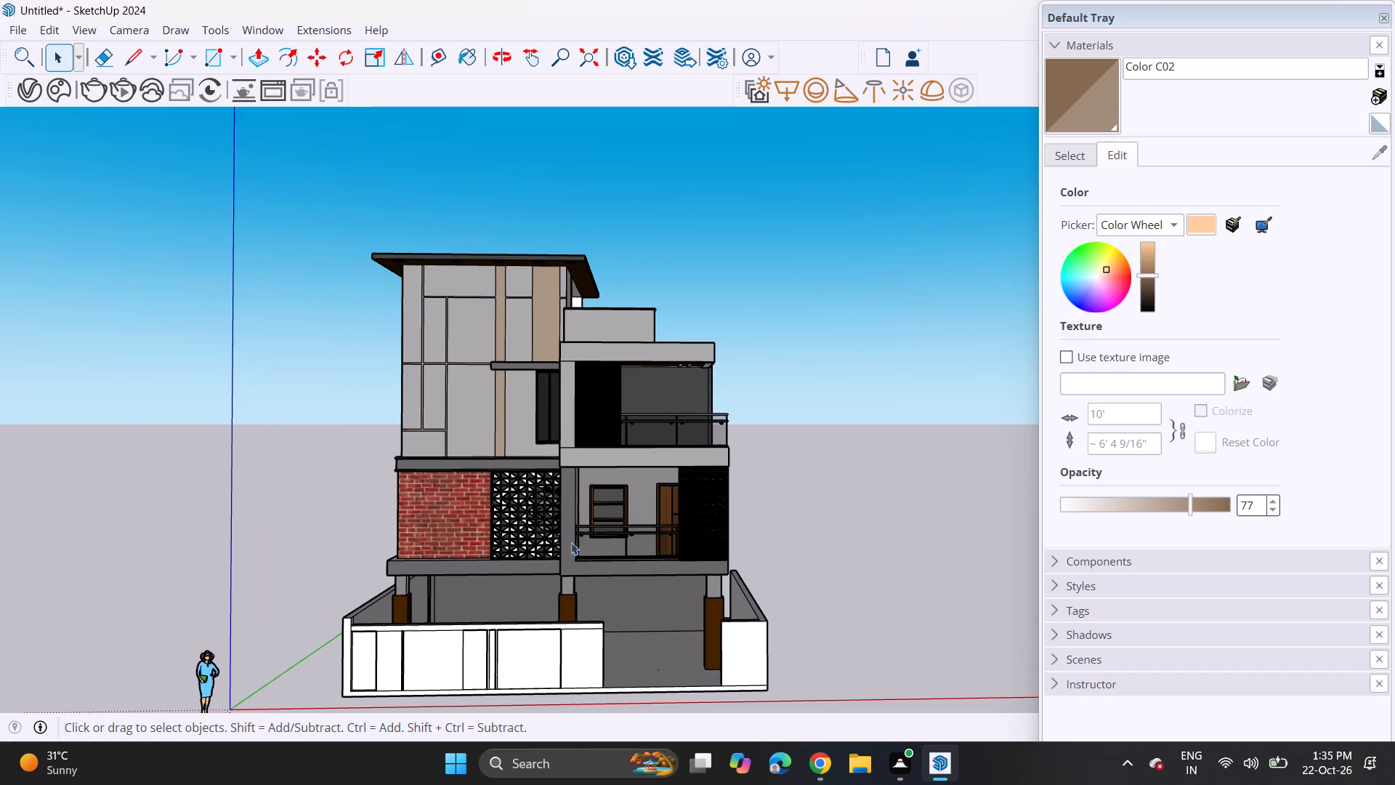
Copy the upper balcony's patterned screen to the compound wall, aligning its top corner with the top corner of the leftmost recess.
{"action": "middle_click_drag", "start_coordinate": [550, 518], "coordinate": [586, 409], "text": "shift"}
{"action": "scroll", "coordinate": [574, 446], "scroll_direction": "up", "scroll_amount": 1, "text": "shift"}
{"action": "scroll", "coordinate": [706, 337], "scroll_direction": "up", "scroll_amount": 4}
{"action": "left_click", "coordinate": [611, 265]}
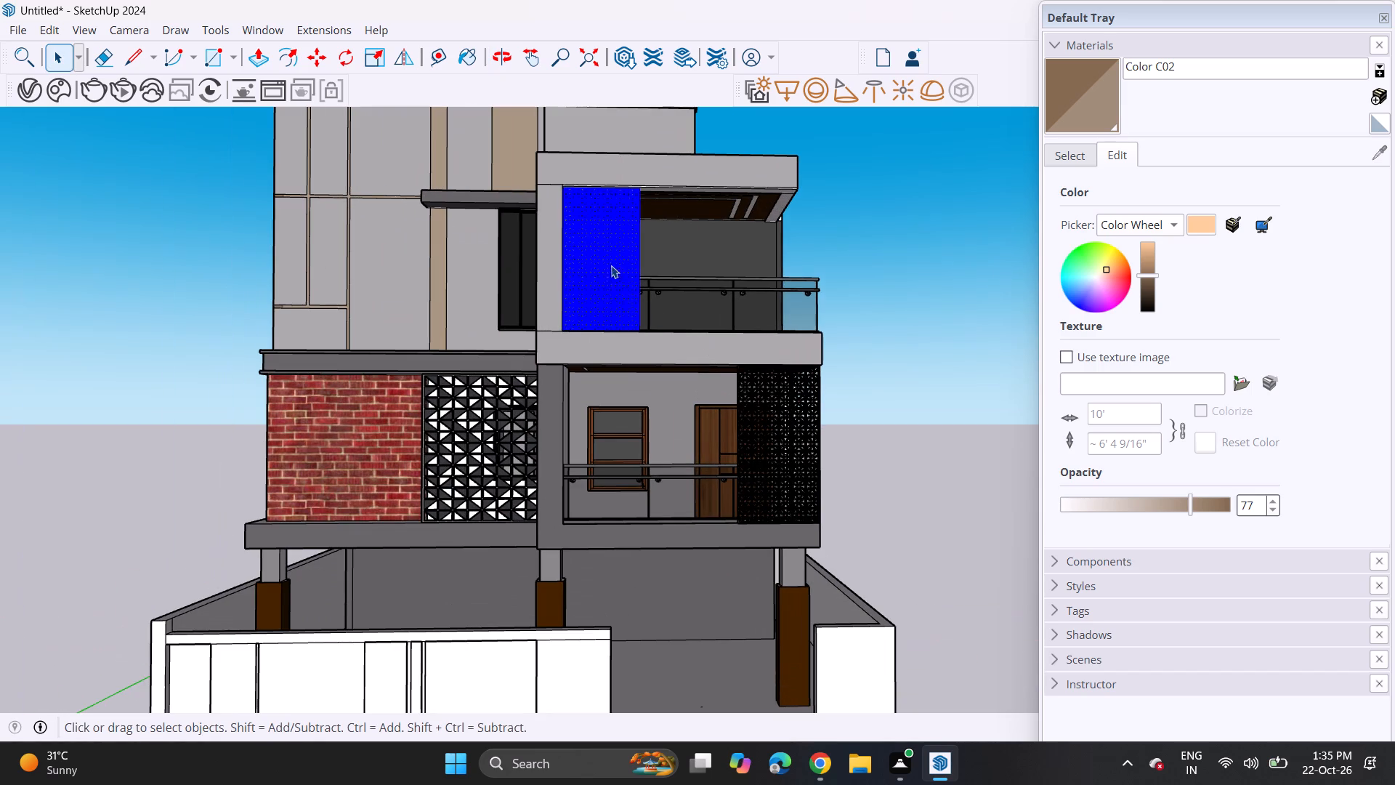
{"action": "key", "text": "m"}
{"action": "left_click", "coordinate": [643, 187]}
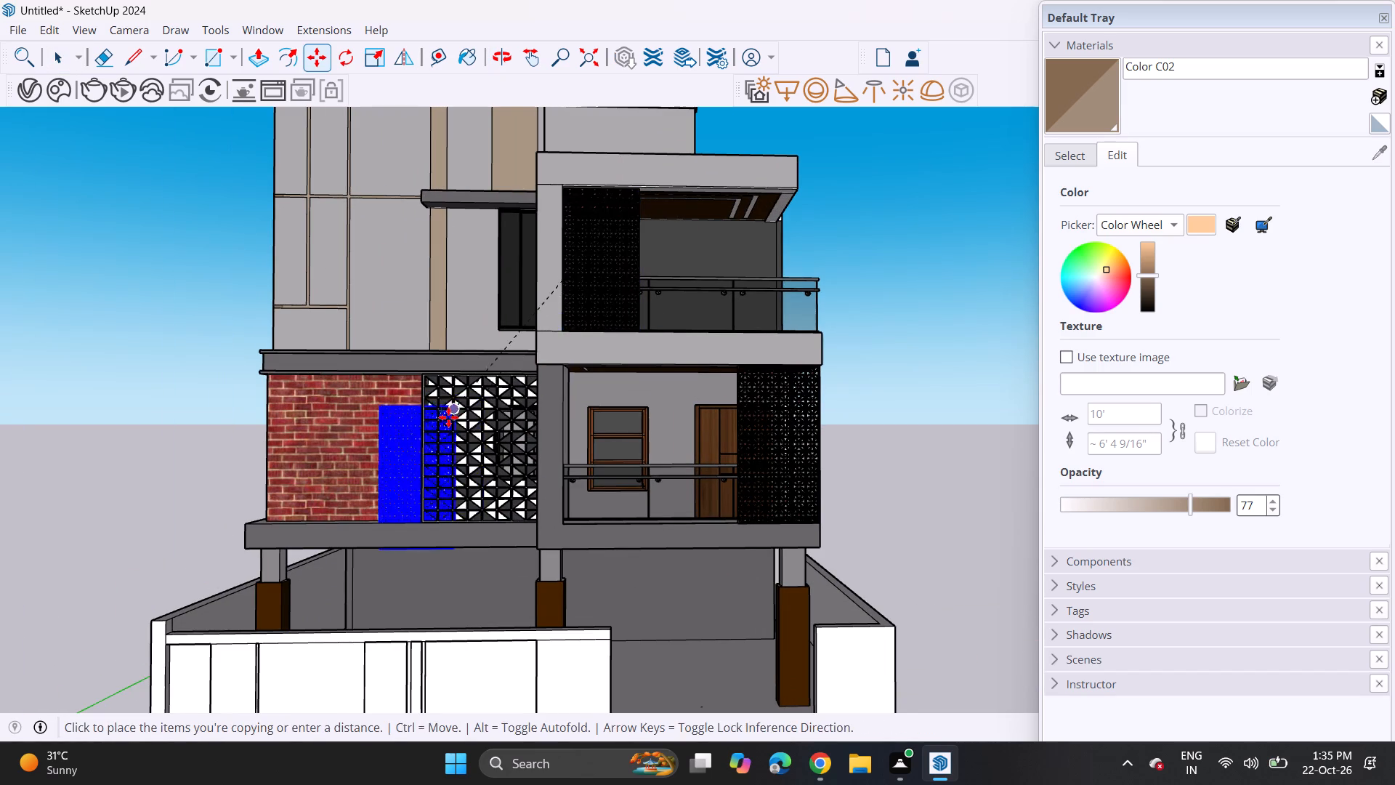
{"action": "scroll", "coordinate": [397, 461], "scroll_direction": "down", "scroll_amount": 1, "text": "shift"}
{"action": "middle_click_drag", "start_coordinate": [403, 448], "coordinate": [641, 197], "text": "shift"}
{"action": "scroll", "coordinate": [598, 291], "scroll_direction": "up", "scroll_amount": 9}
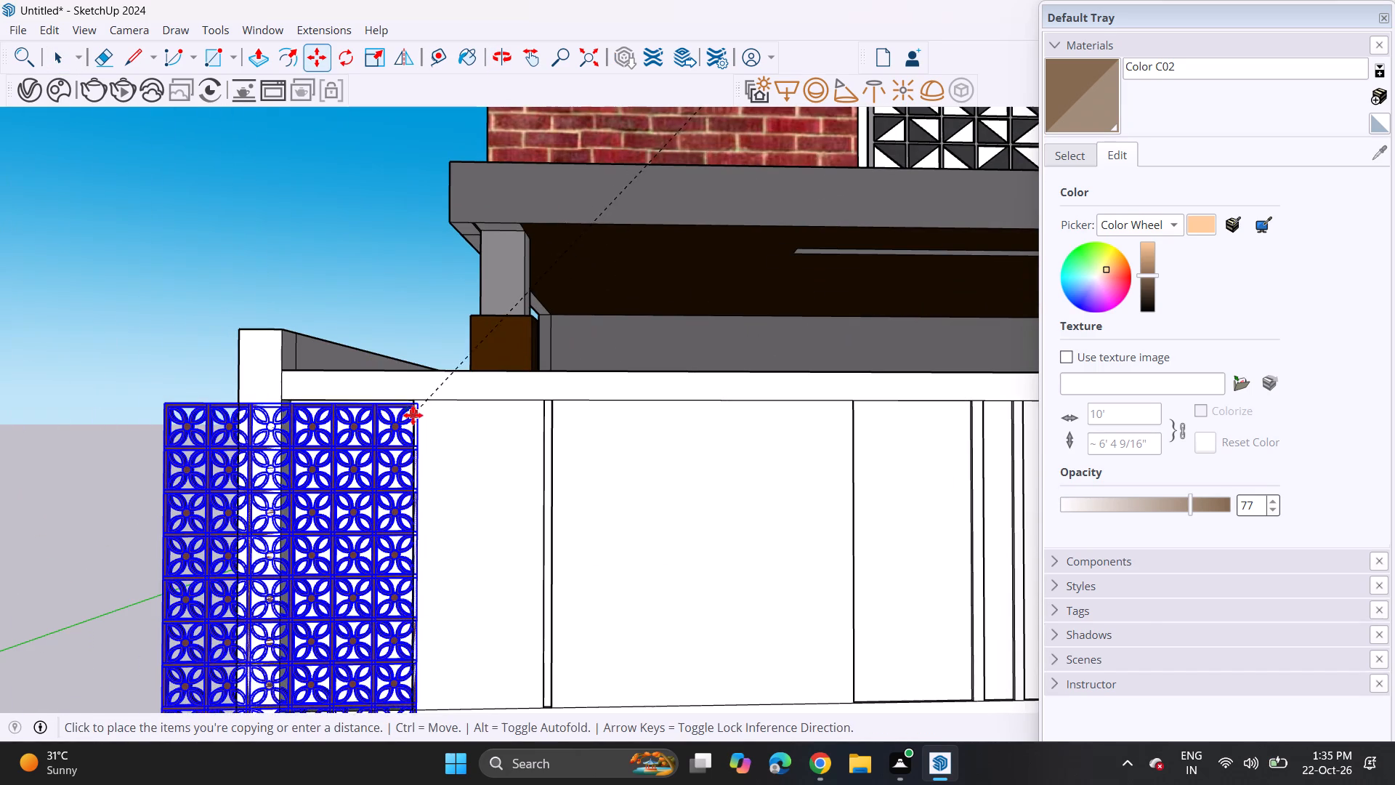
{"action": "left_click", "coordinate": [415, 408]}
{"action": "left_click", "coordinate": [425, 387]}
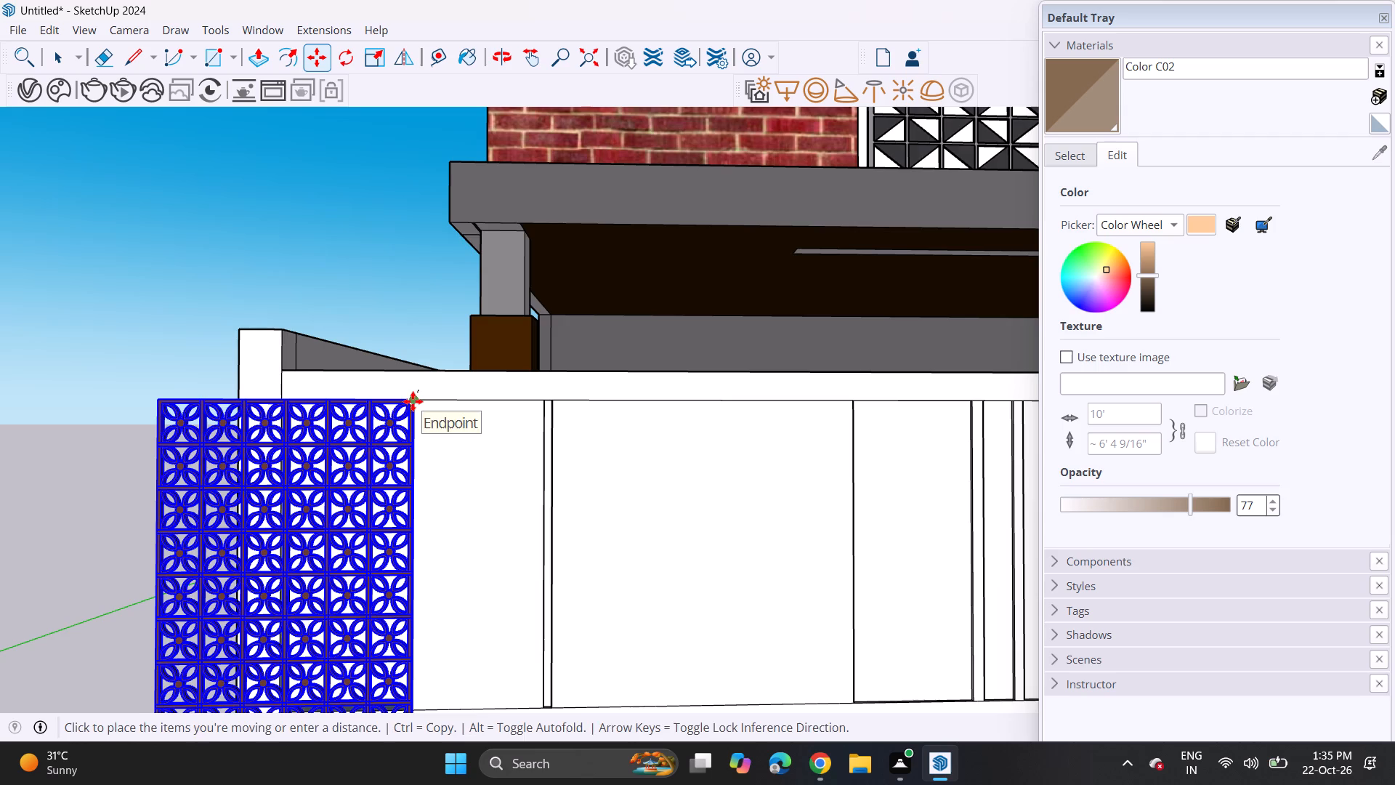
{"action": "left_click", "coordinate": [413, 401]}
Scale the copied screen down uniformly from its lower corner to fit the width of the compound wall's leftmost recess.
{"action": "scroll", "coordinate": [395, 414], "scroll_direction": "down", "scroll_amount": 6}
{"action": "left_click", "coordinate": [364, 52]}
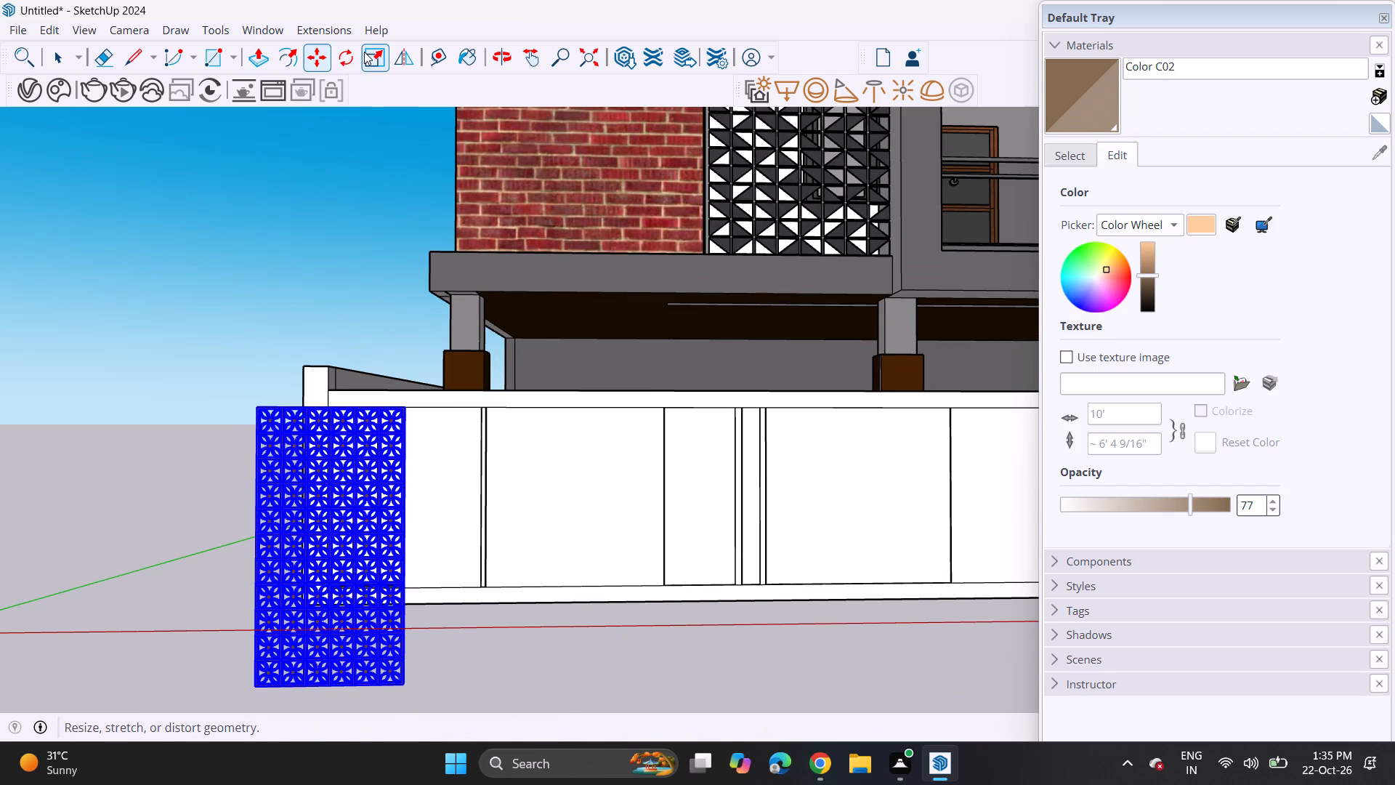
{"action": "left_click", "coordinate": [254, 690]}
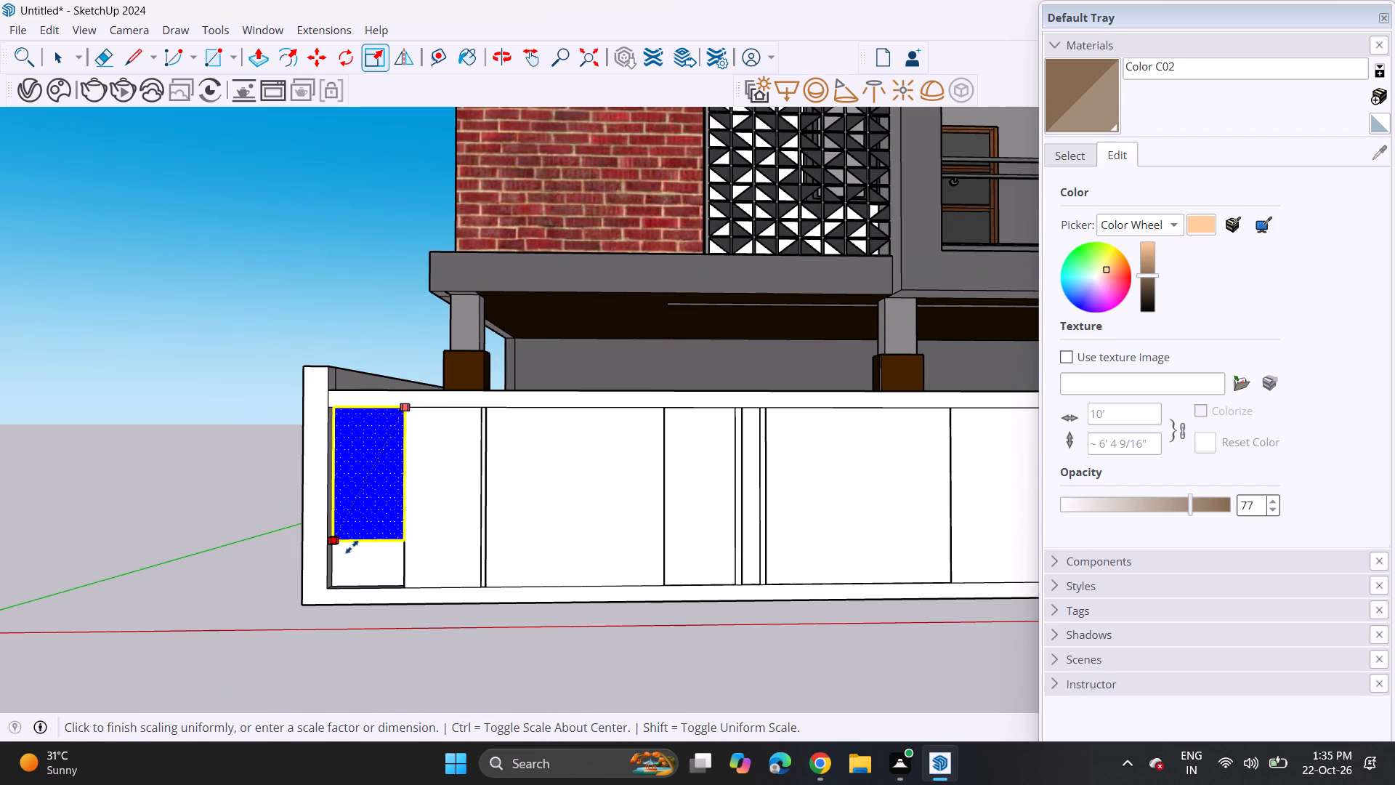
{"action": "left_click", "coordinate": [345, 553]}
Stretch the screen vertically so its lower edge meets the bottom of the compound wall recess.
{"action": "scroll", "coordinate": [344, 532], "scroll_direction": "up", "scroll_amount": 1}
{"action": "middle_click_drag", "start_coordinate": [329, 521], "coordinate": [243, 472]}
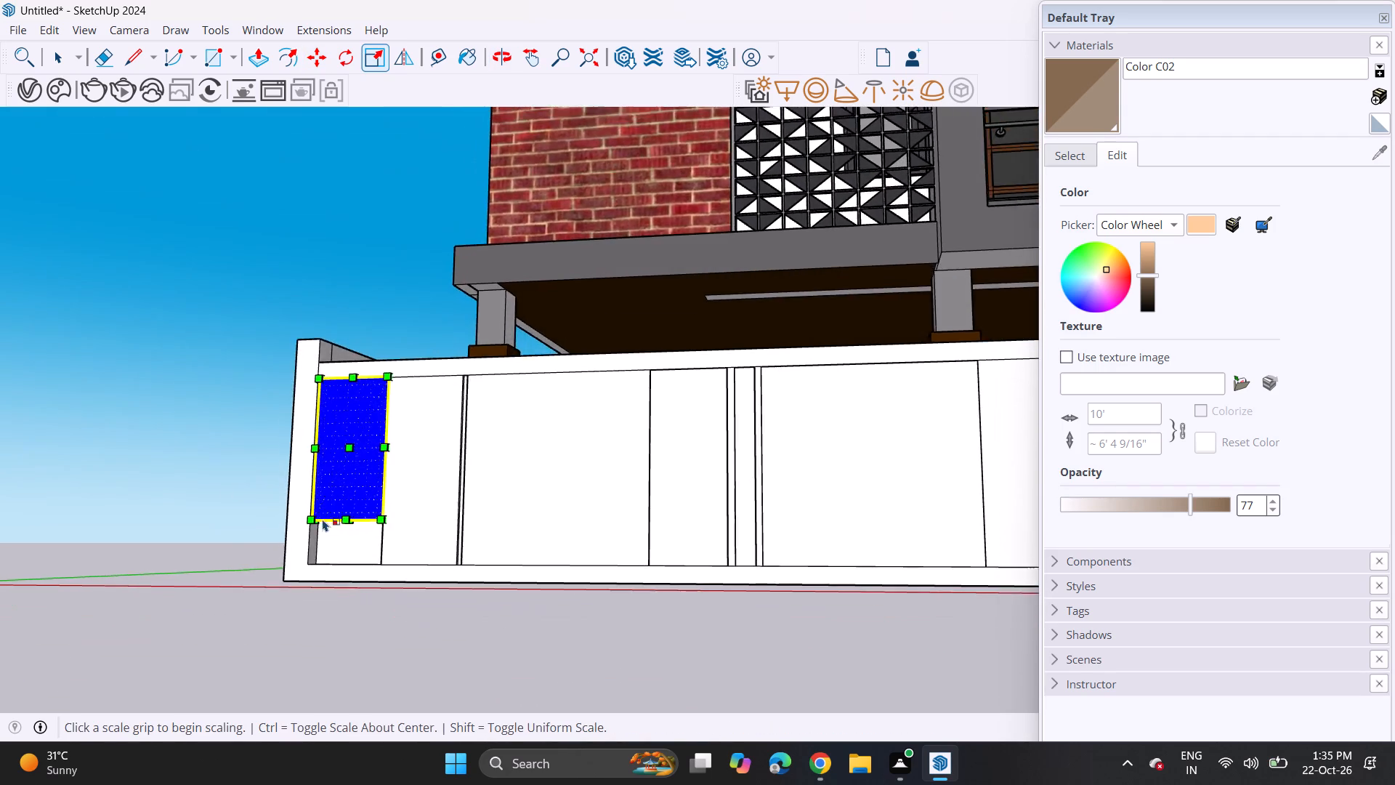
{"action": "scroll", "coordinate": [323, 519], "scroll_direction": "up", "scroll_amount": 6}
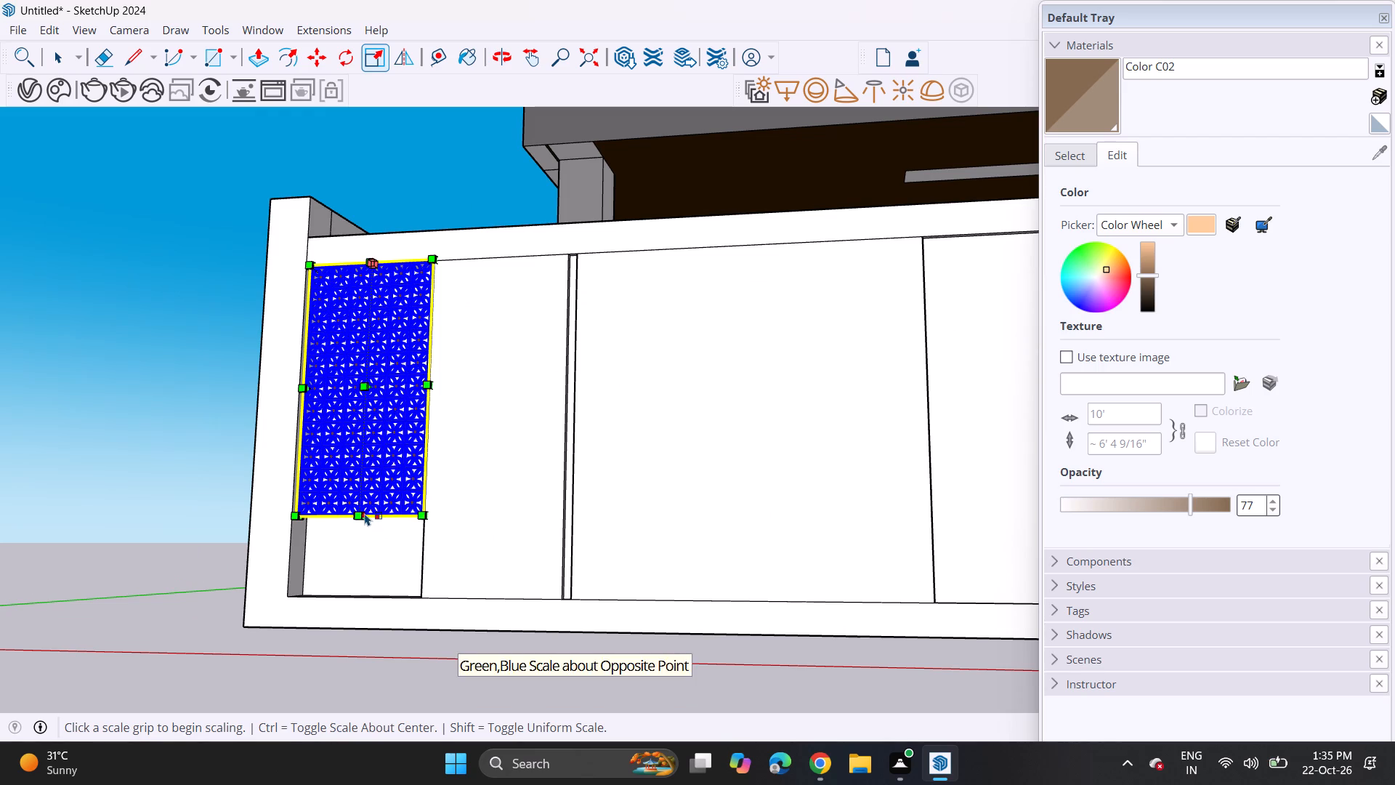
{"action": "middle_click_drag", "start_coordinate": [365, 506], "coordinate": [319, 406]}
{"action": "scroll", "coordinate": [355, 465], "scroll_direction": "up", "scroll_amount": 5}
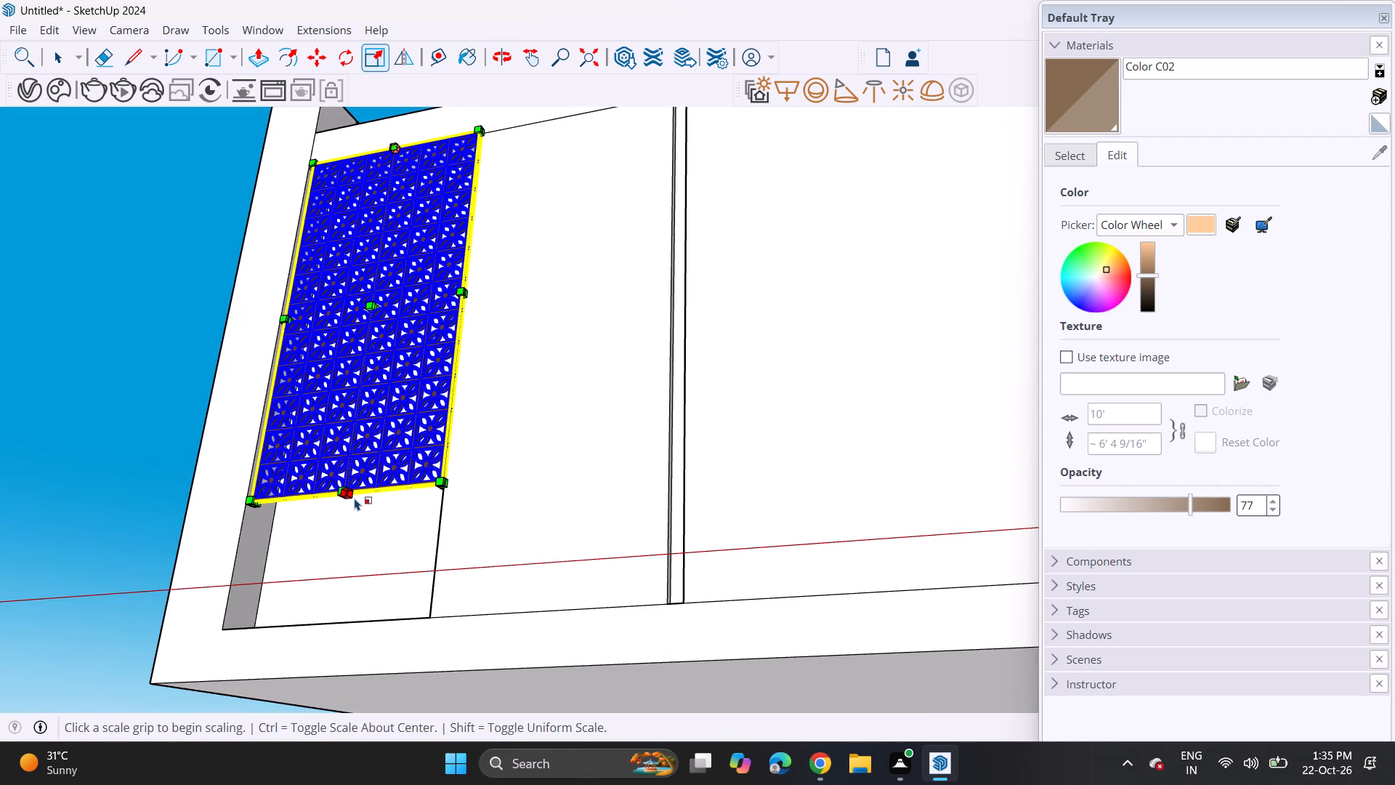
{"action": "left_click", "coordinate": [352, 498]}
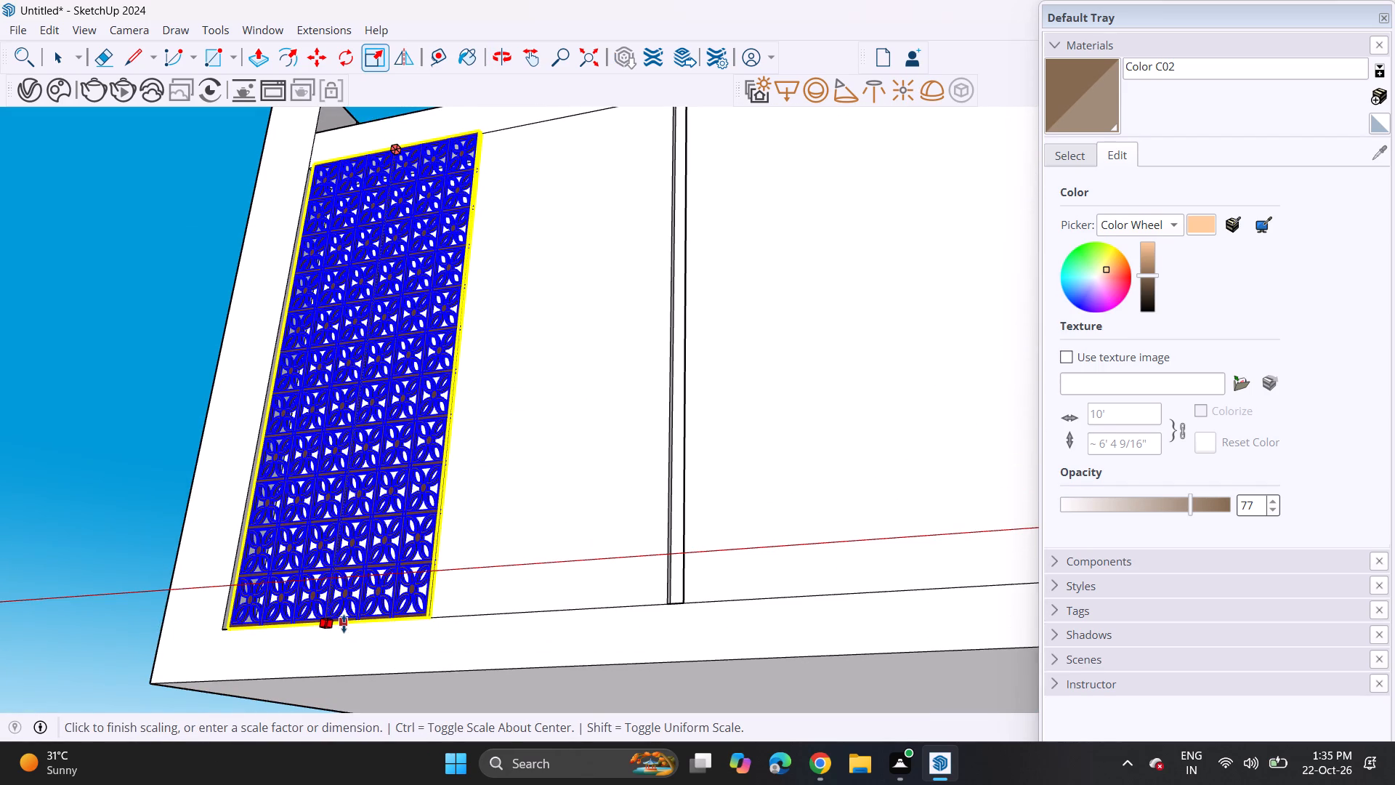
{"action": "left_click", "coordinate": [344, 624]}
{"action": "key", "text": "space"}
{"action": "left_click", "coordinate": [181, 308]}
{"action": "middle_click_drag", "start_coordinate": [200, 289], "coordinate": [206, 307]}
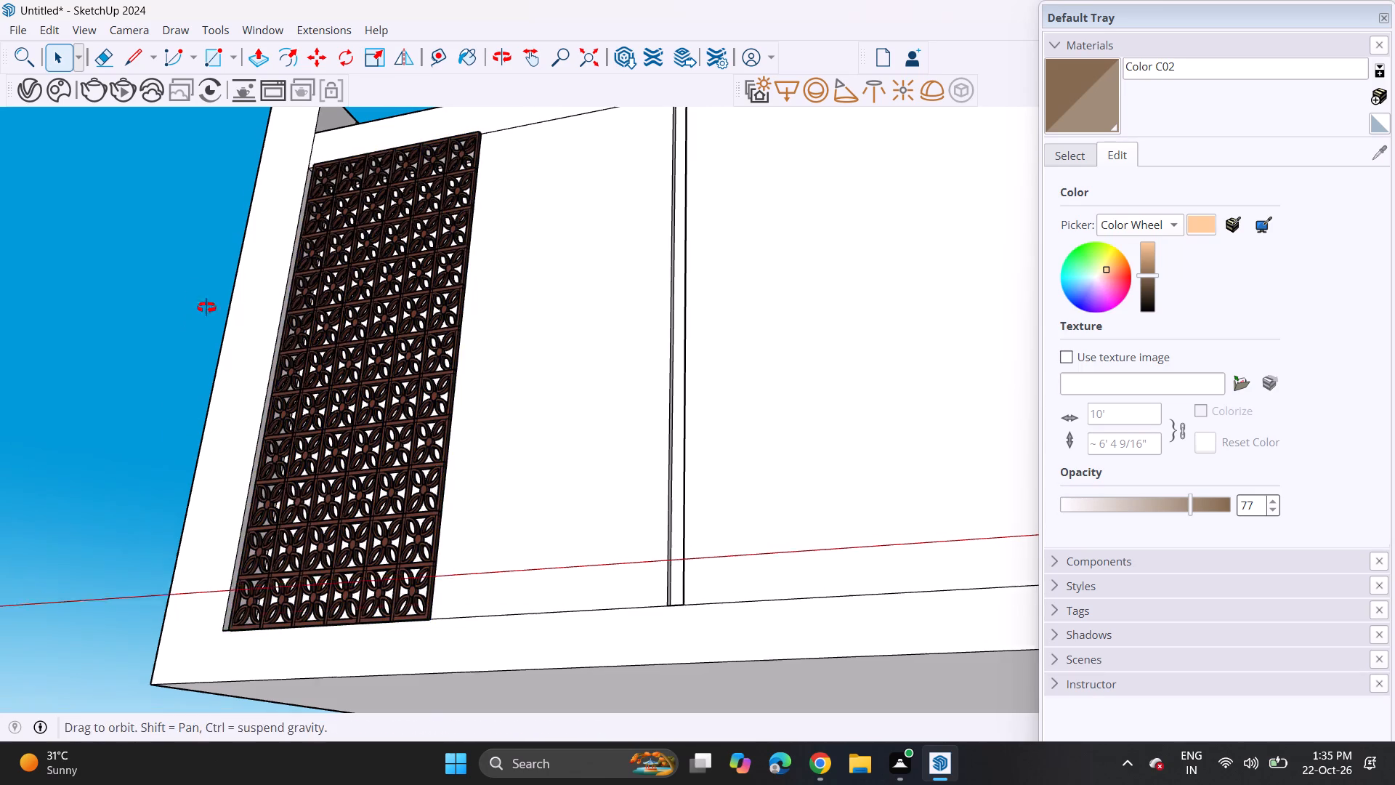
{"action": "middle_click_drag", "start_coordinate": [206, 307], "coordinate": [327, 475]}
{"action": "scroll", "coordinate": [404, 400], "scroll_direction": "down", "scroll_amount": 18}
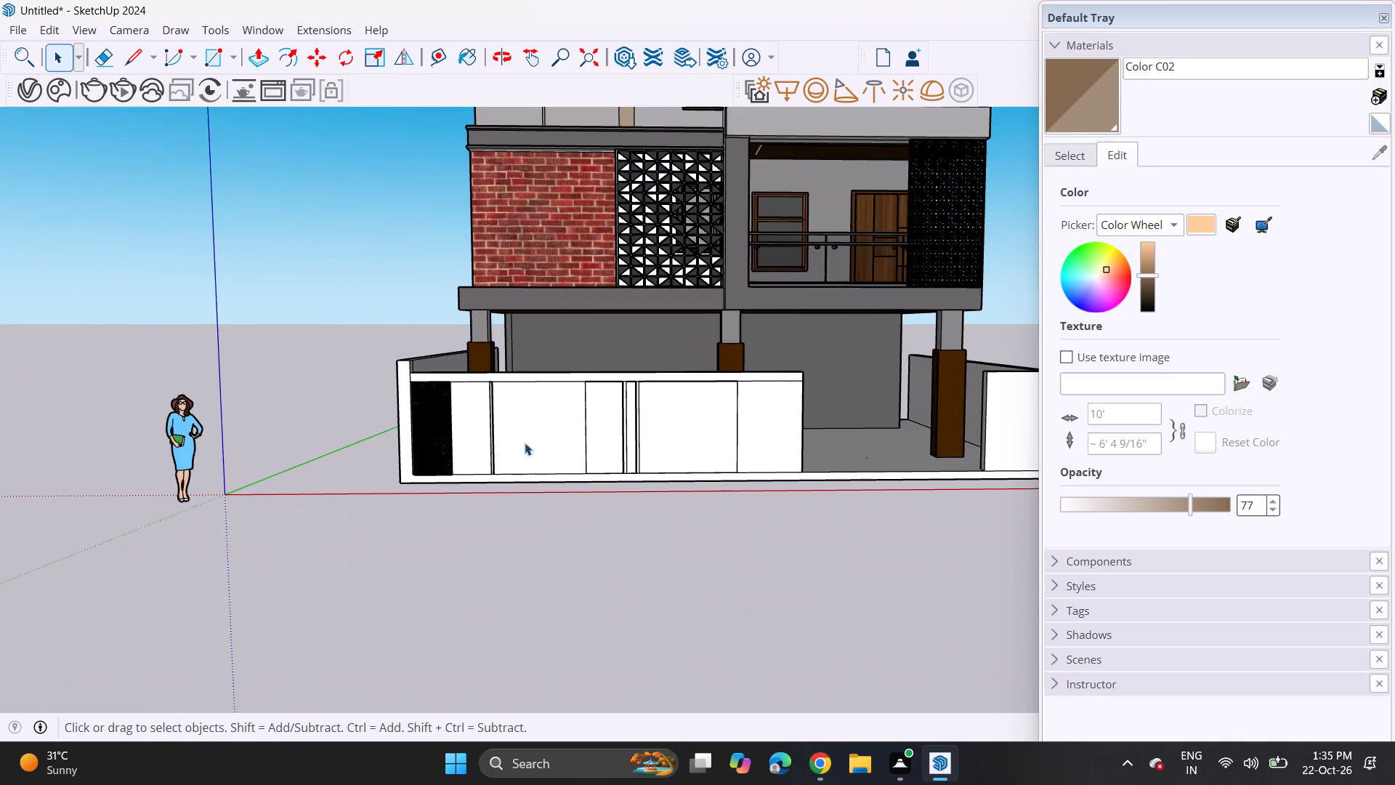
Import the PLANTS model from the Downloads folder and place it on the ground beside the compound wall.
{"action": "scroll", "coordinate": [528, 431], "scroll_direction": "up", "scroll_amount": 1}
{"action": "middle_click_drag", "start_coordinate": [526, 430], "coordinate": [554, 461]}
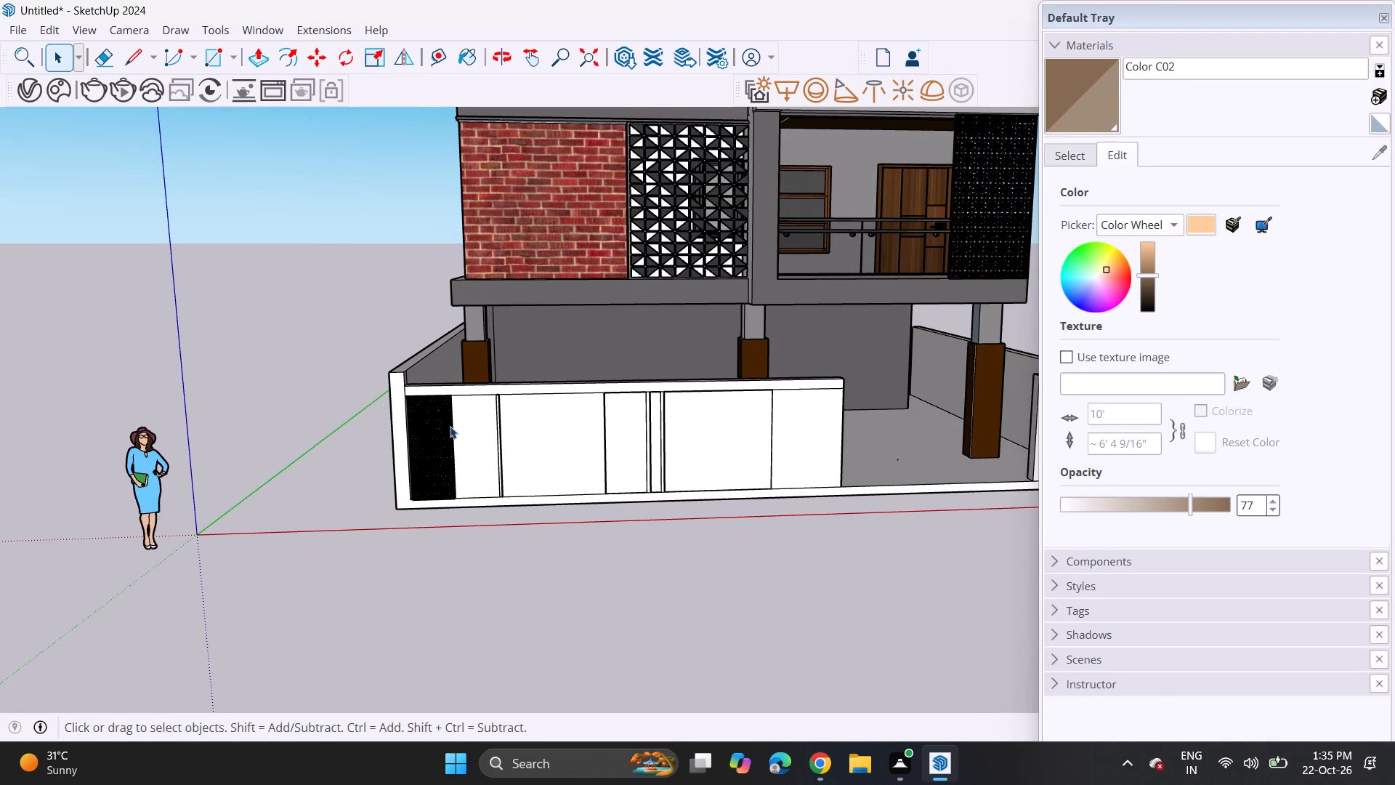
{"action": "scroll", "coordinate": [398, 468], "scroll_direction": "down", "scroll_amount": 5}
{"action": "middle_click_drag", "start_coordinate": [425, 448], "coordinate": [216, 458]}
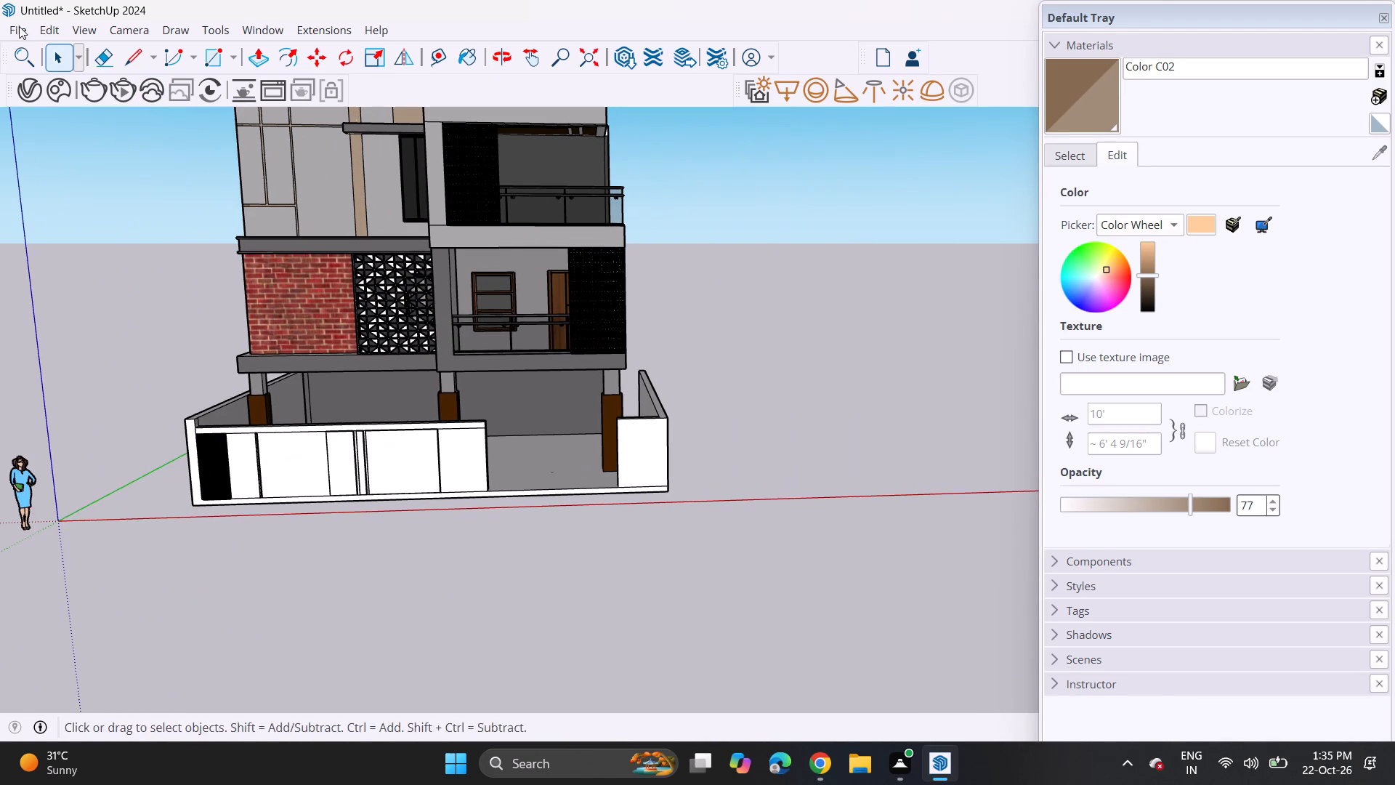
{"action": "left_click", "coordinate": [17, 30]}
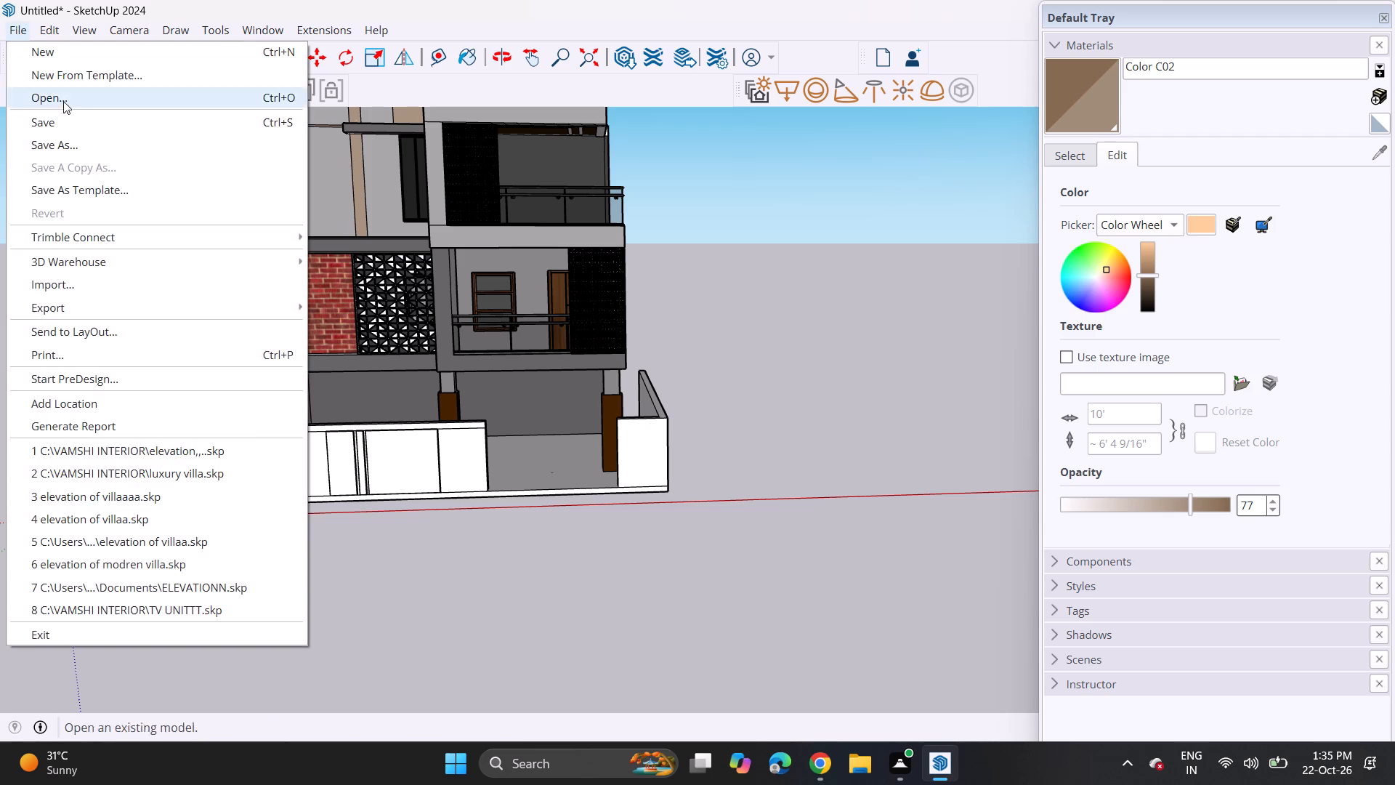
{"action": "left_click", "coordinate": [76, 293]}
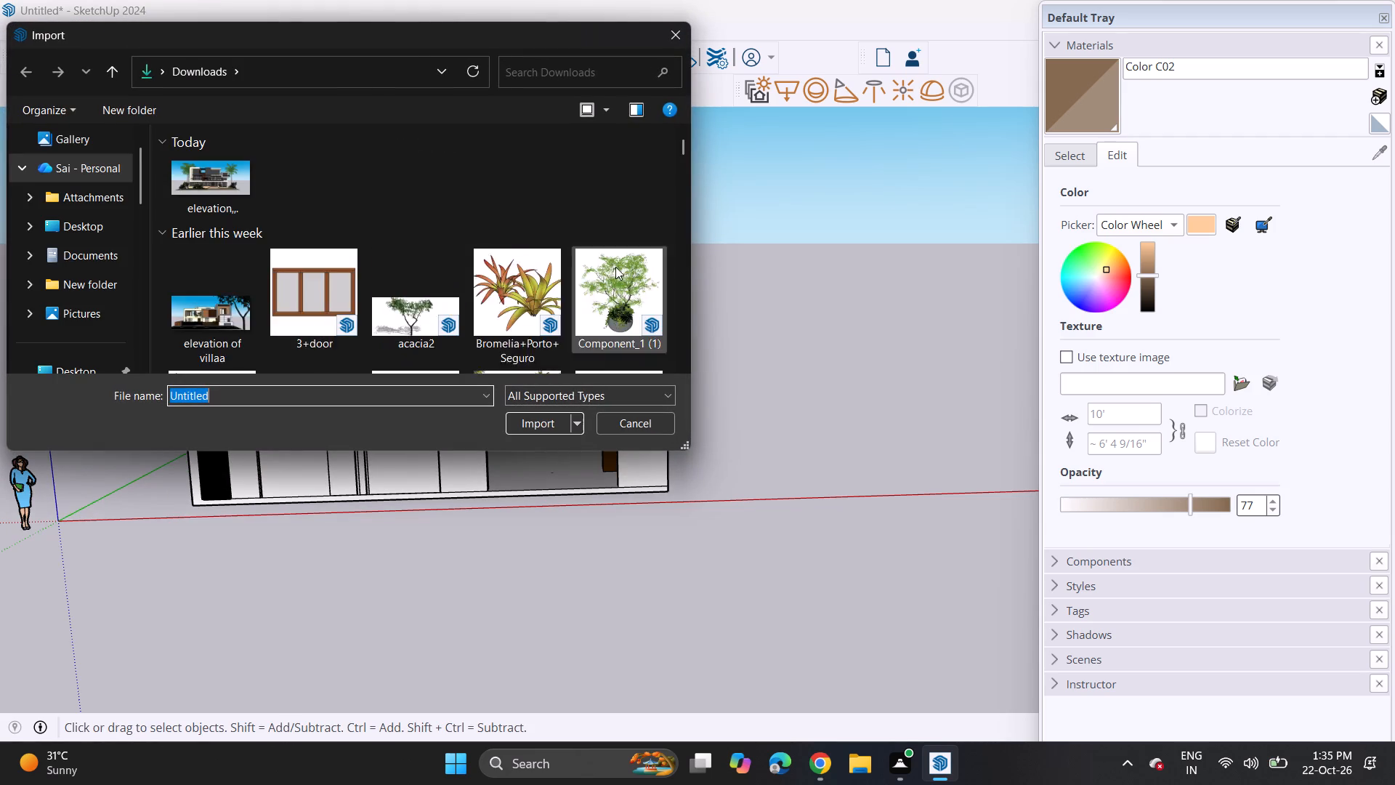
{"action": "scroll", "coordinate": [488, 291], "scroll_direction": "down", "scroll_amount": 20}
{"action": "scroll", "coordinate": [488, 291], "scroll_direction": "down", "scroll_amount": 9}
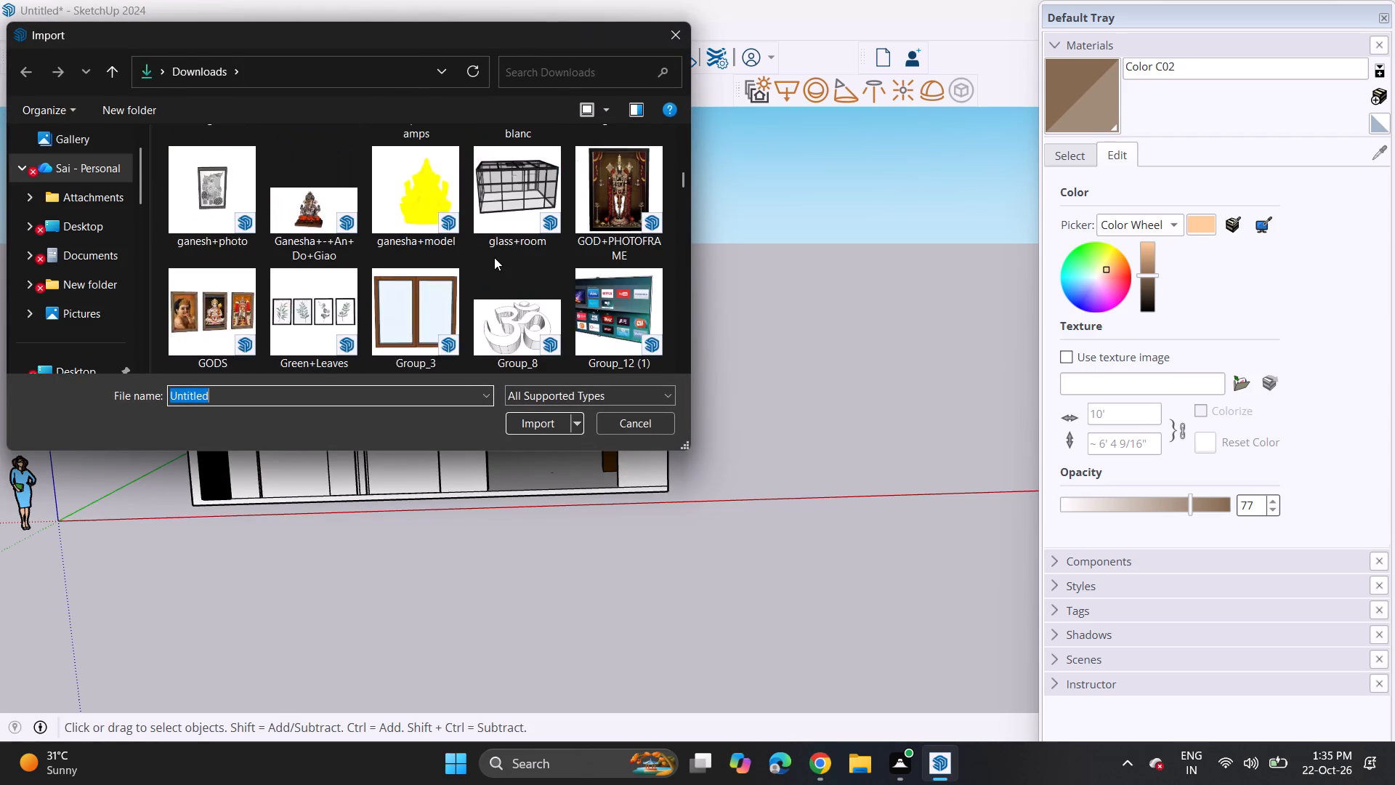
{"action": "scroll", "coordinate": [494, 259], "scroll_direction": "down", "scroll_amount": 11}
{"action": "scroll", "coordinate": [493, 264], "scroll_direction": "up", "scroll_amount": 1}
{"action": "scroll", "coordinate": [493, 264], "scroll_direction": "down", "scroll_amount": 10}
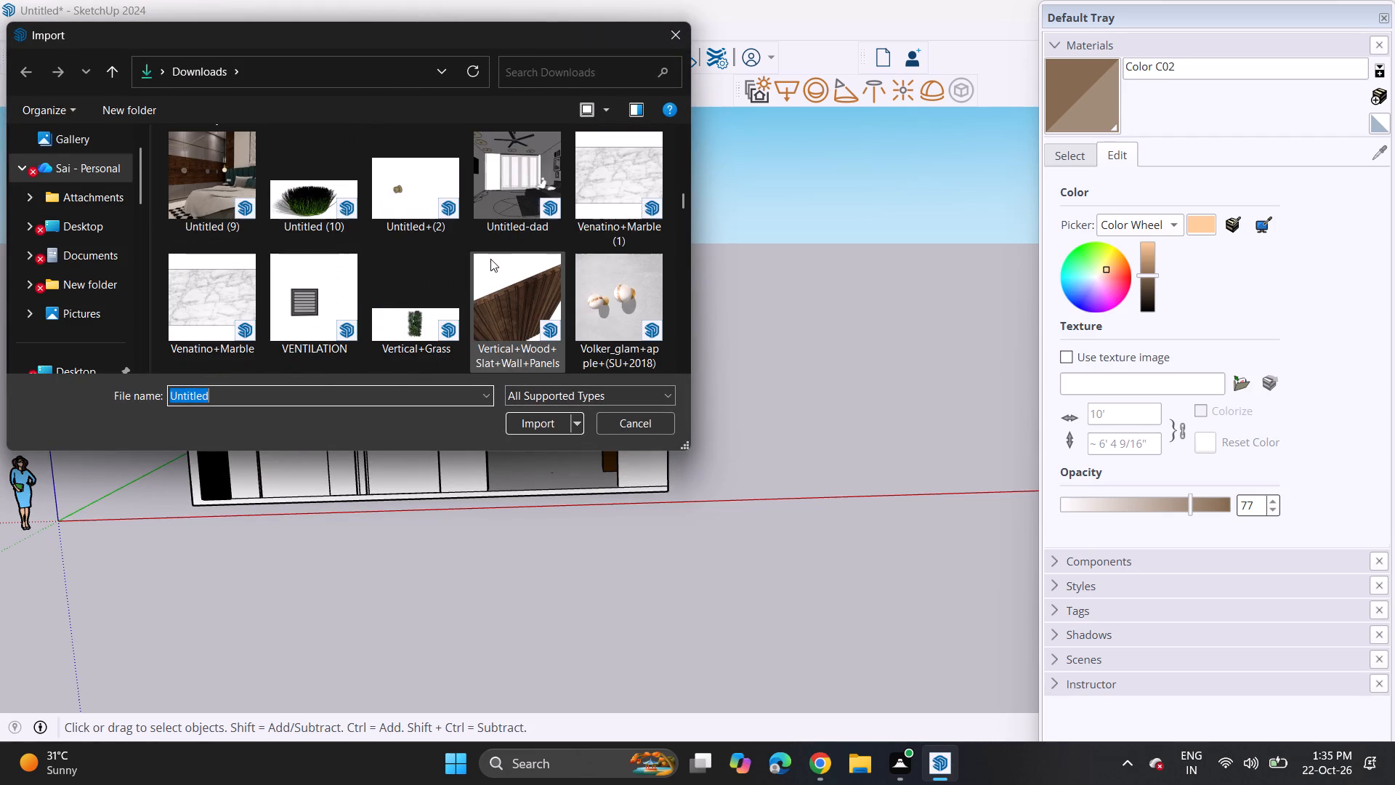
{"action": "scroll", "coordinate": [495, 253], "scroll_direction": "down", "scroll_amount": 12}
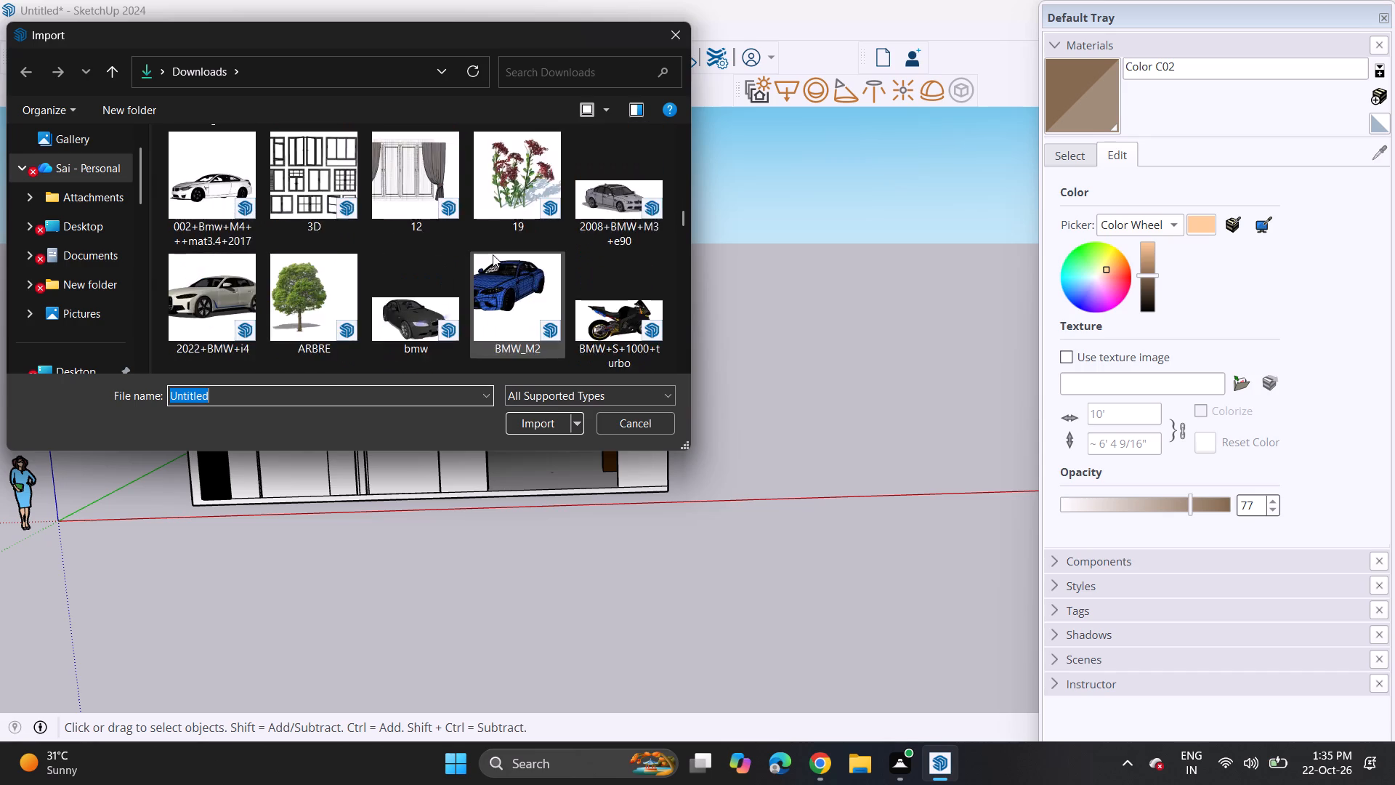
{"action": "scroll", "coordinate": [493, 254], "scroll_direction": "down", "scroll_amount": 8}
{"action": "scroll", "coordinate": [492, 257], "scroll_direction": "up", "scroll_amount": 1}
{"action": "scroll", "coordinate": [492, 257], "scroll_direction": "down", "scroll_amount": 2}
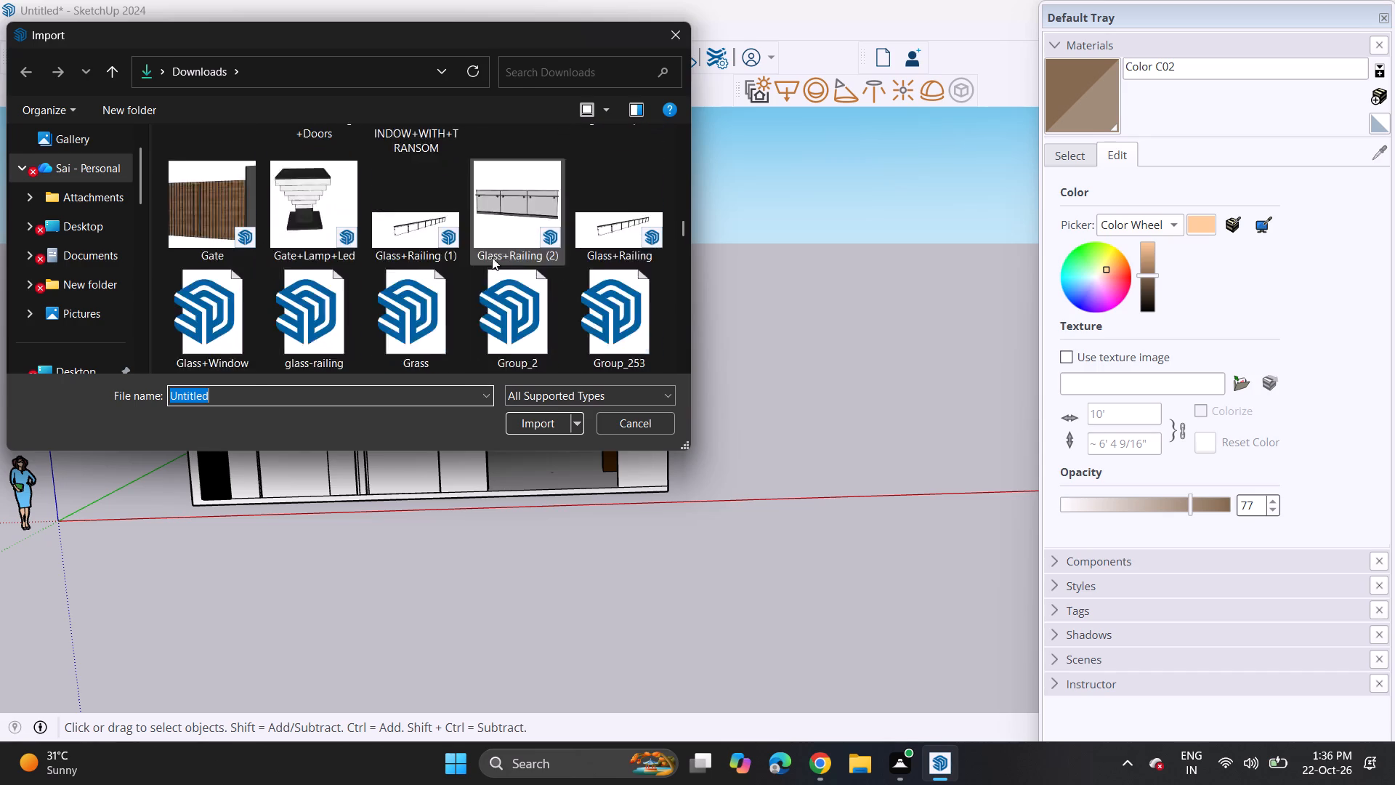
{"action": "scroll", "coordinate": [492, 257], "scroll_direction": "down", "scroll_amount": 6}
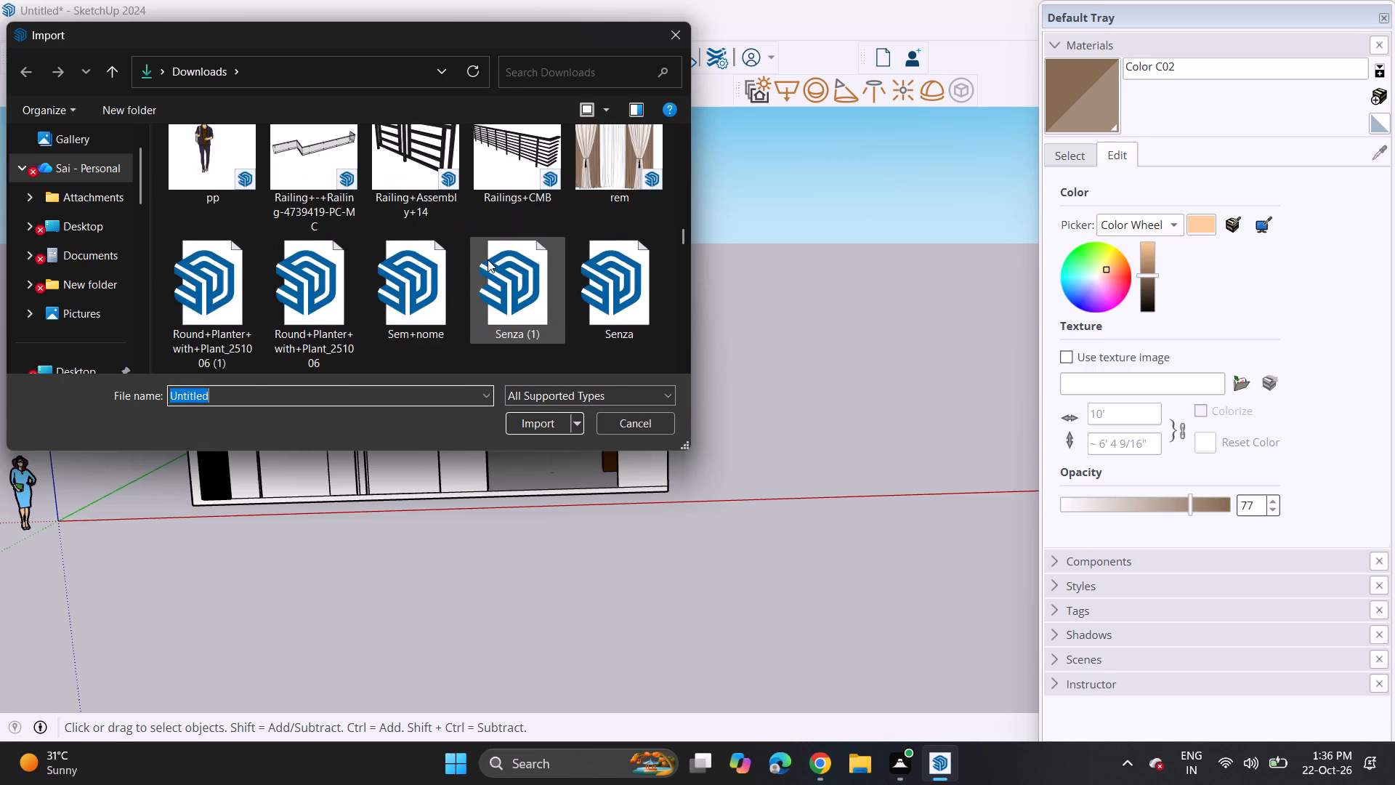
{"action": "scroll", "coordinate": [488, 259], "scroll_direction": "down", "scroll_amount": 3}
{"action": "scroll", "coordinate": [488, 260], "scroll_direction": "up", "scroll_amount": 1}
{"action": "scroll", "coordinate": [488, 260], "scroll_direction": "down", "scroll_amount": 3}
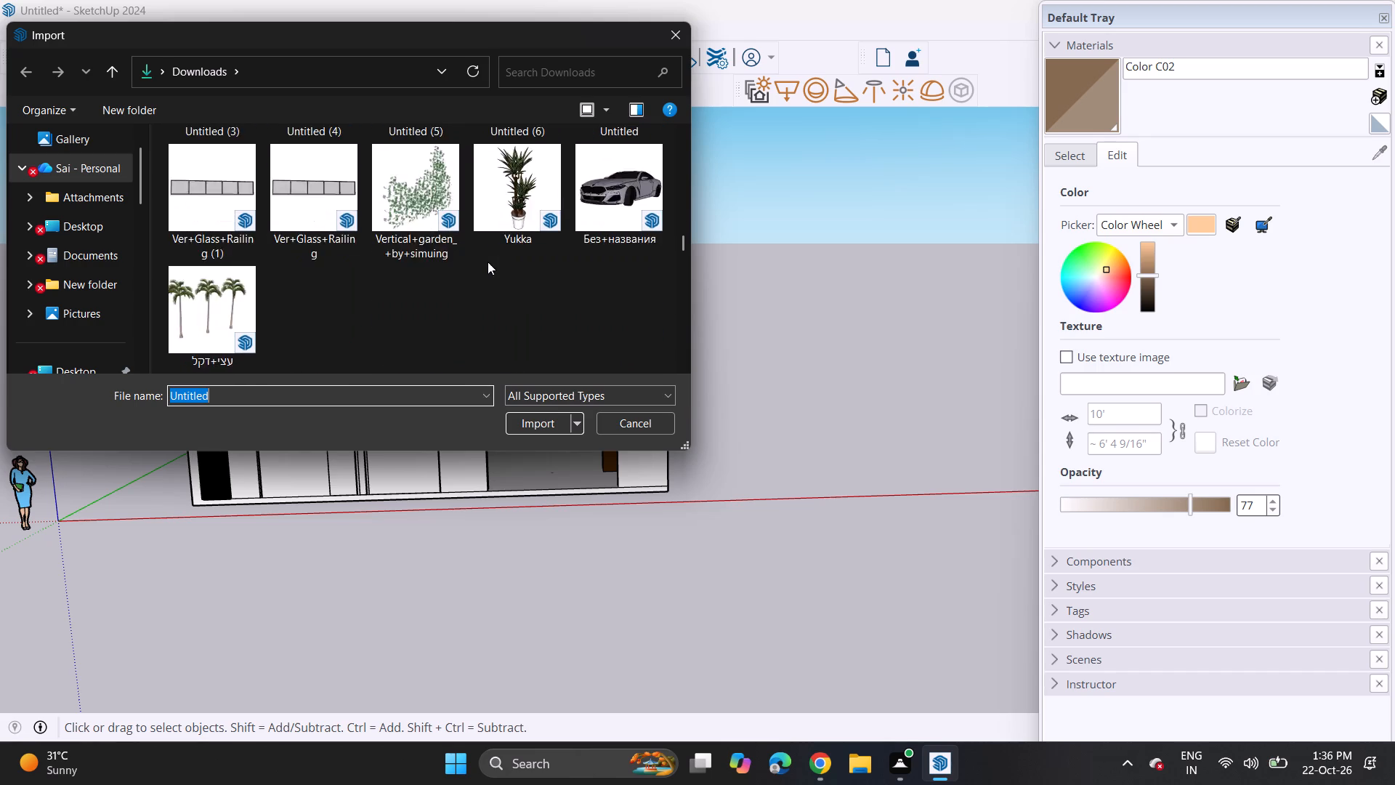
{"action": "scroll", "coordinate": [488, 262], "scroll_direction": "down", "scroll_amount": 1}
{"action": "scroll", "coordinate": [488, 262], "scroll_direction": "up", "scroll_amount": 5}
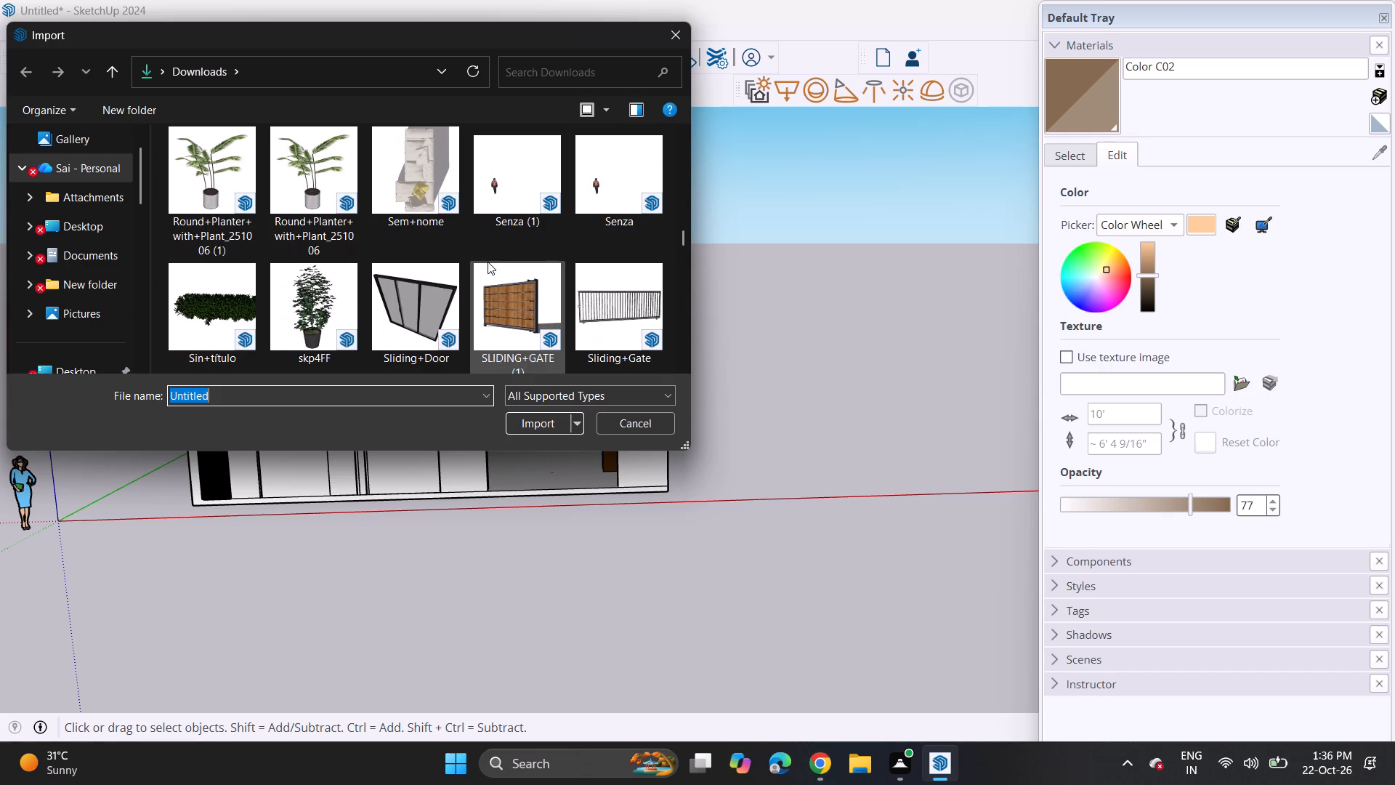
{"action": "scroll", "coordinate": [488, 262], "scroll_direction": "up", "scroll_amount": 2}
{"action": "left_click", "coordinate": [498, 161]}
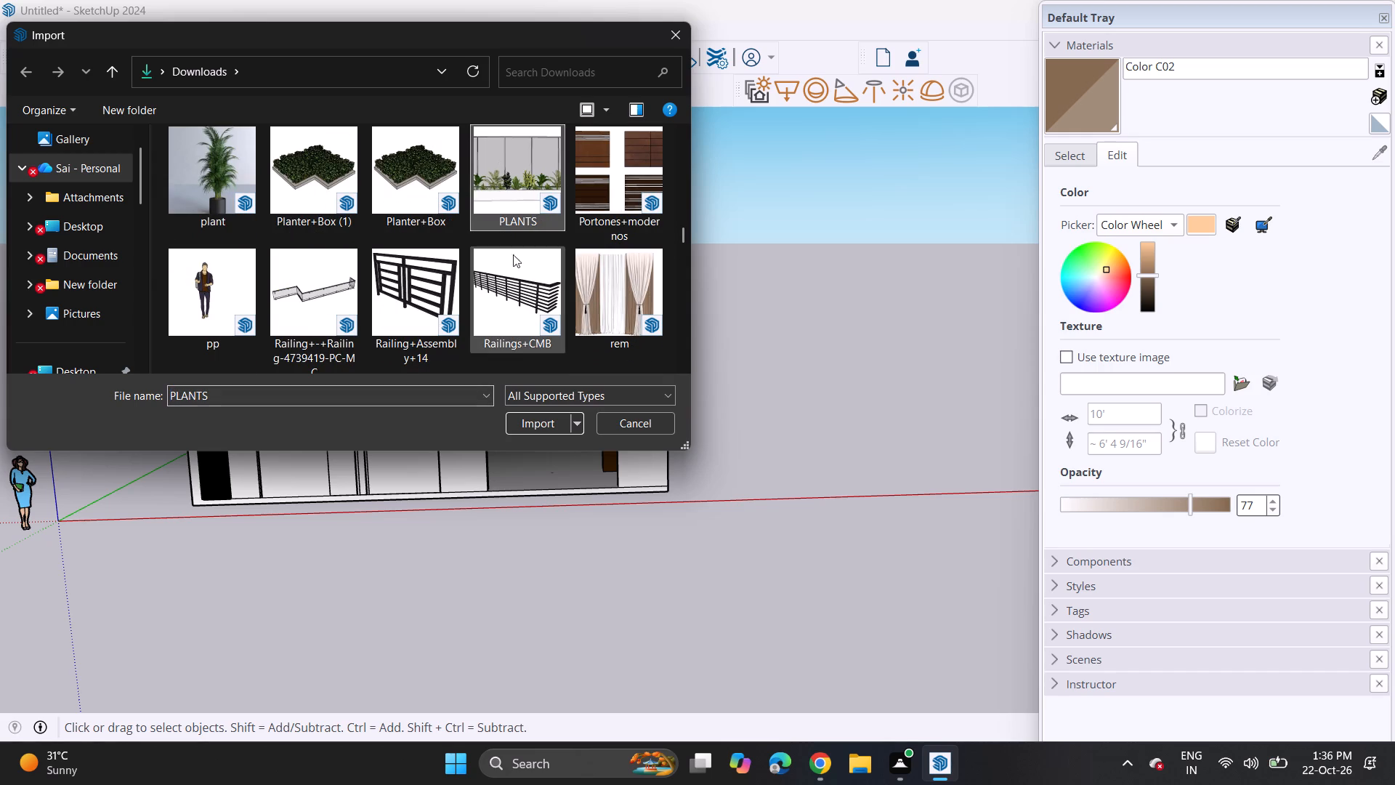
{"action": "left_click", "coordinate": [524, 418]}
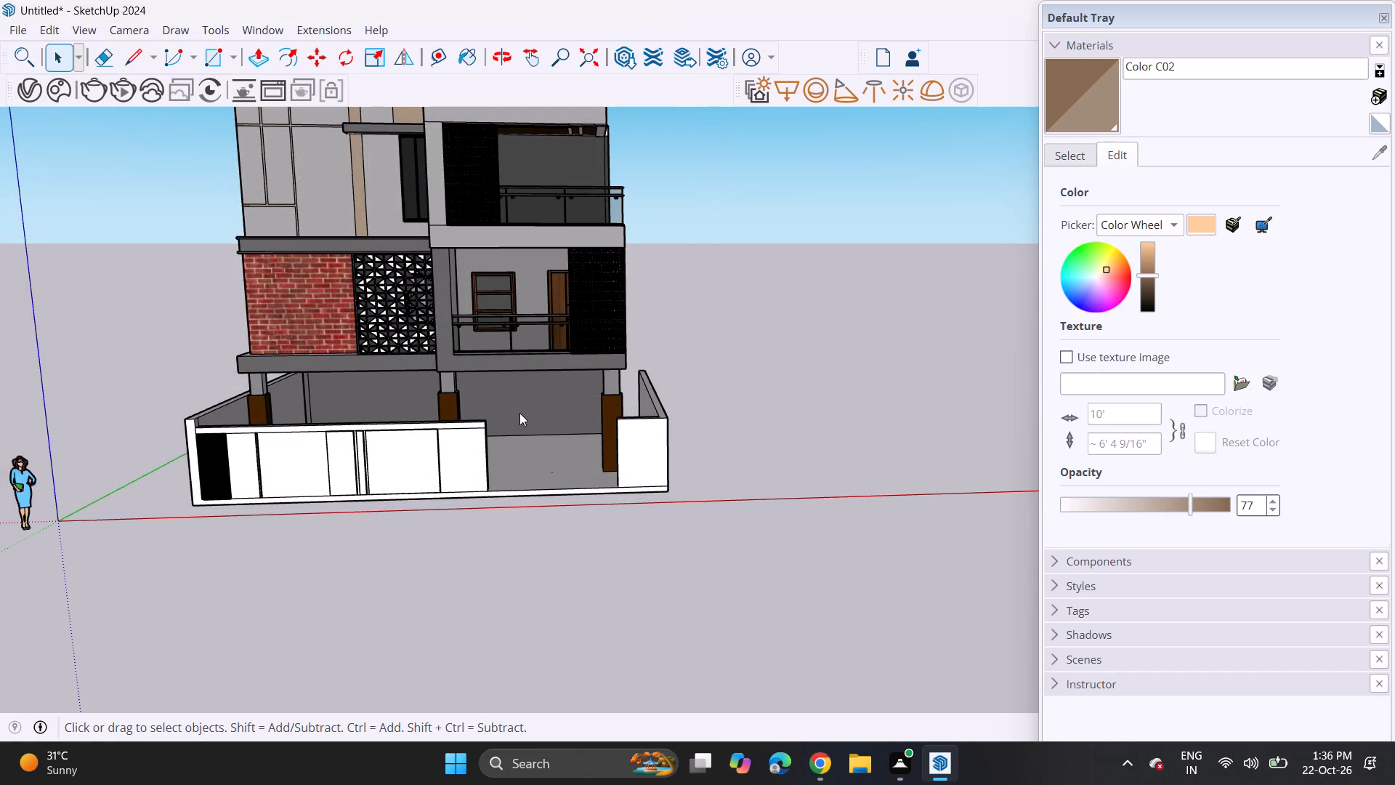
{"action": "left_click", "coordinate": [851, 425]}
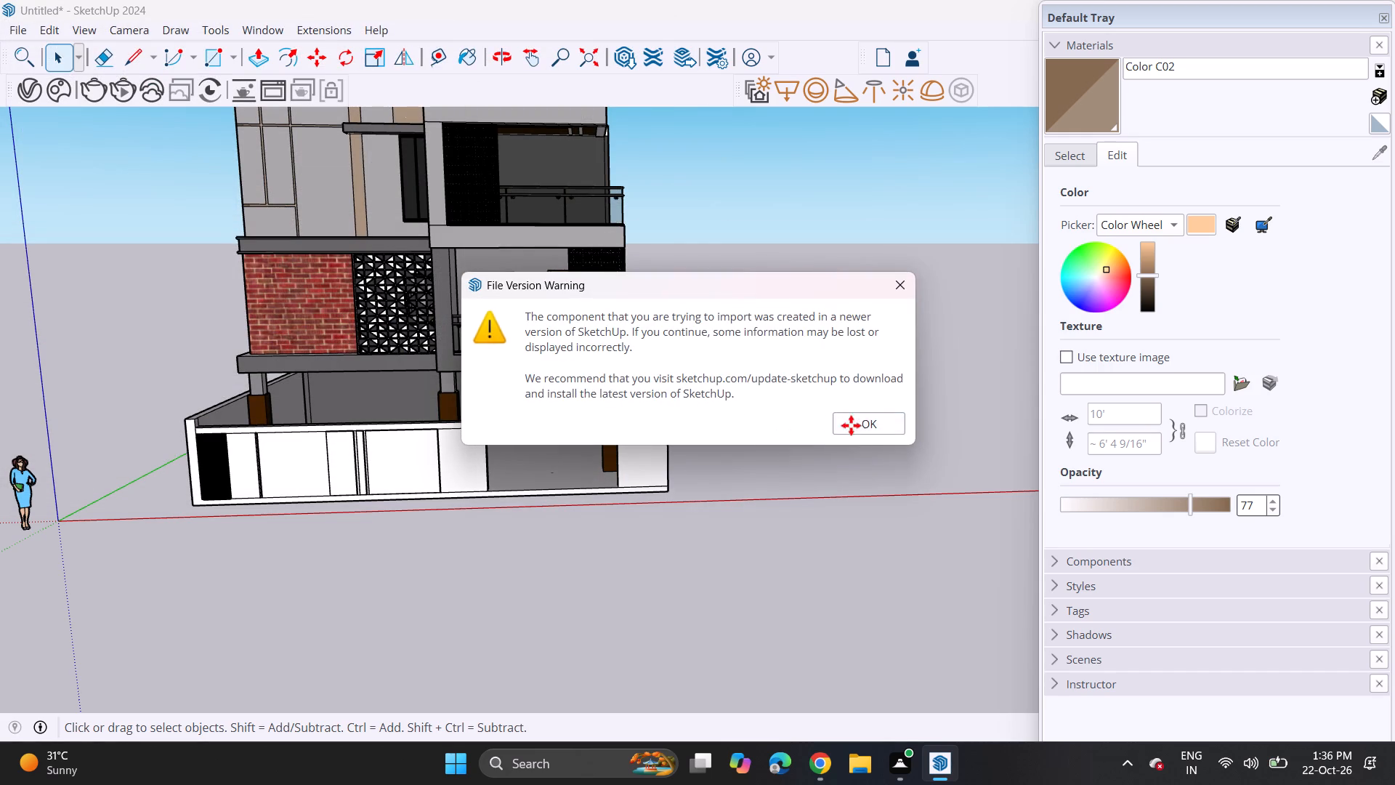
{"action": "scroll", "coordinate": [399, 525], "scroll_direction": "down", "scroll_amount": 6}
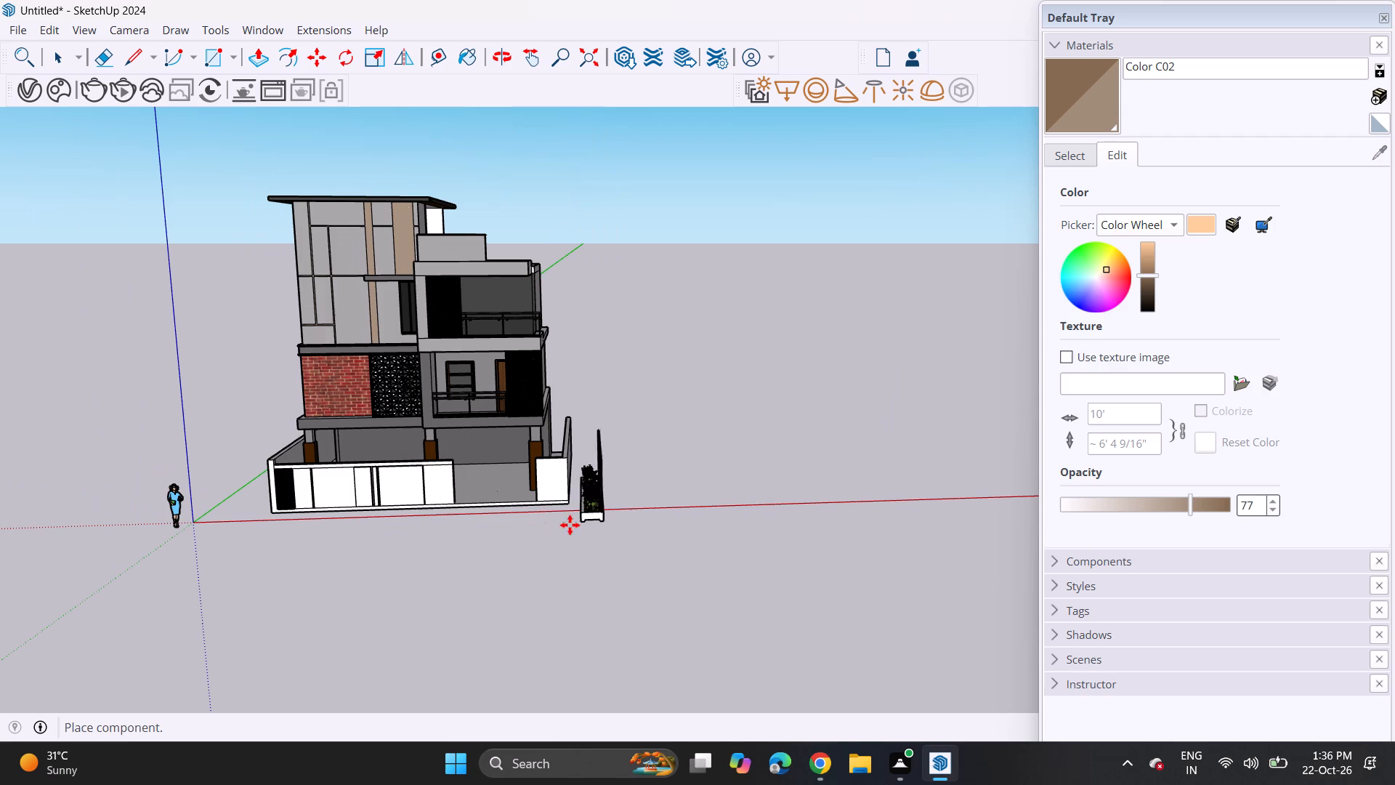
{"action": "left_click", "coordinate": [615, 518]}
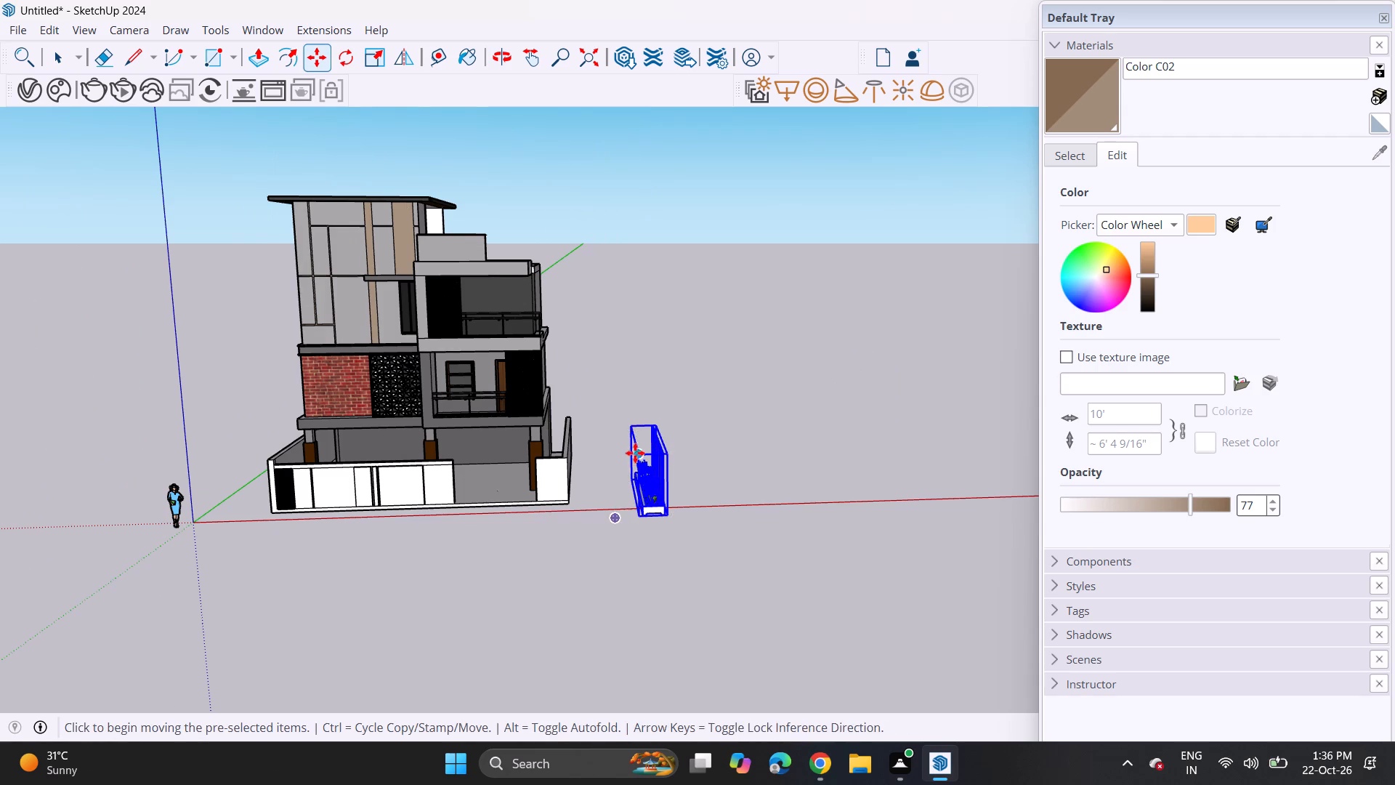
Explode the imported PLANTS component and delete the upright panel behind the plants.
{"action": "middle_click_drag", "start_coordinate": [635, 457], "coordinate": [704, 485]}
{"action": "key", "text": "space"}
{"action": "right_click", "coordinate": [643, 473]}
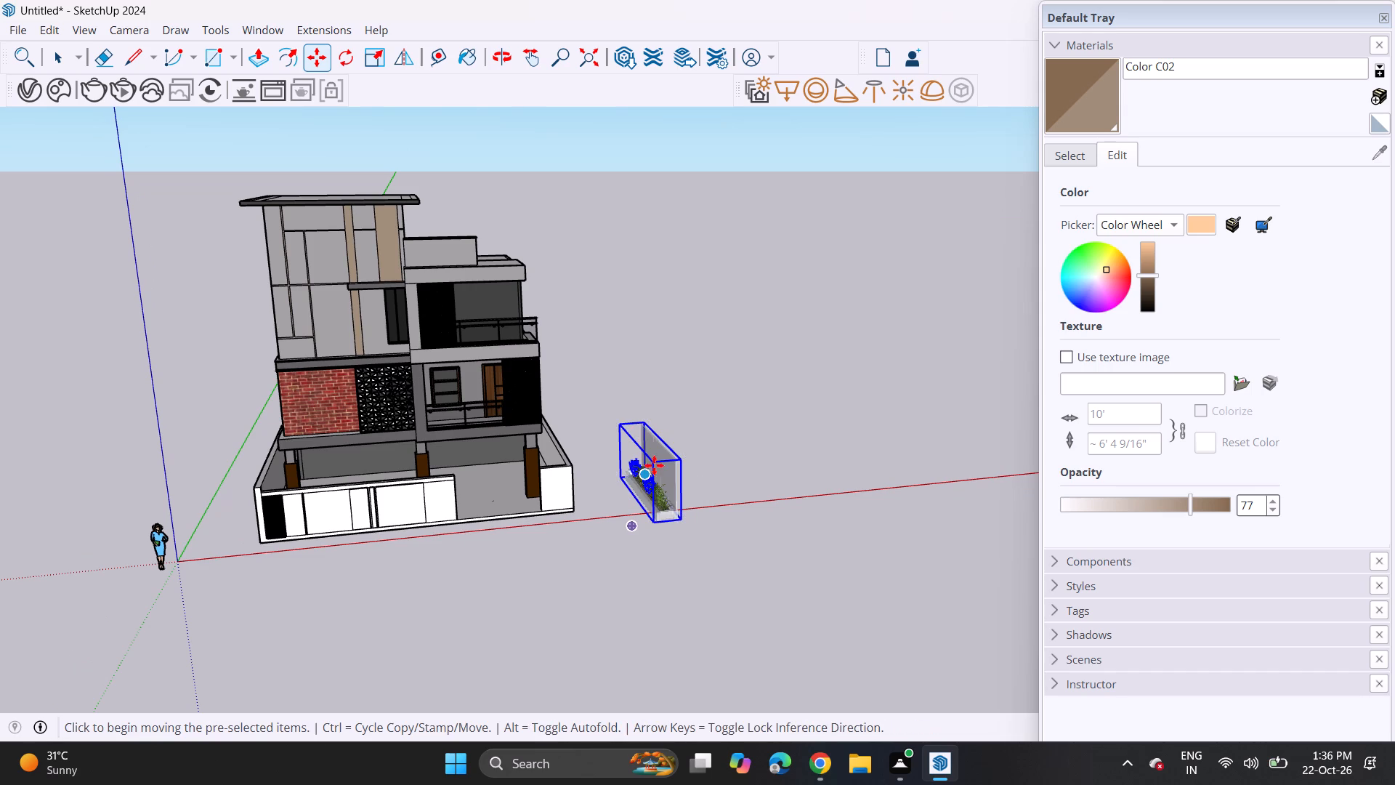
{"action": "left_click", "coordinate": [697, 422]}
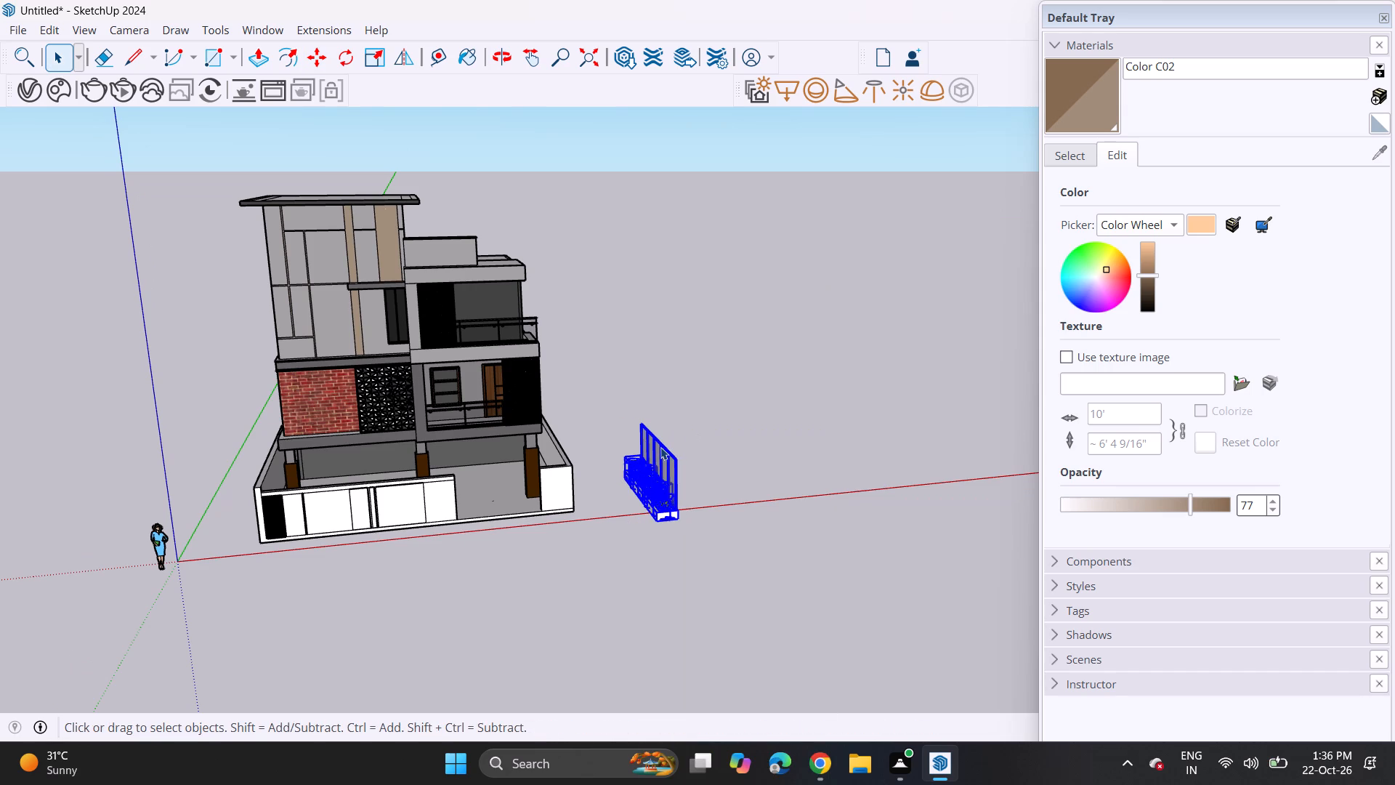
{"action": "left_click", "coordinate": [660, 447]}
{"action": "key", "text": "Delete"}
Group the remaining planter box and plants into a single object.
{"action": "left_click_drag", "start_coordinate": [584, 417], "coordinate": [707, 569]}
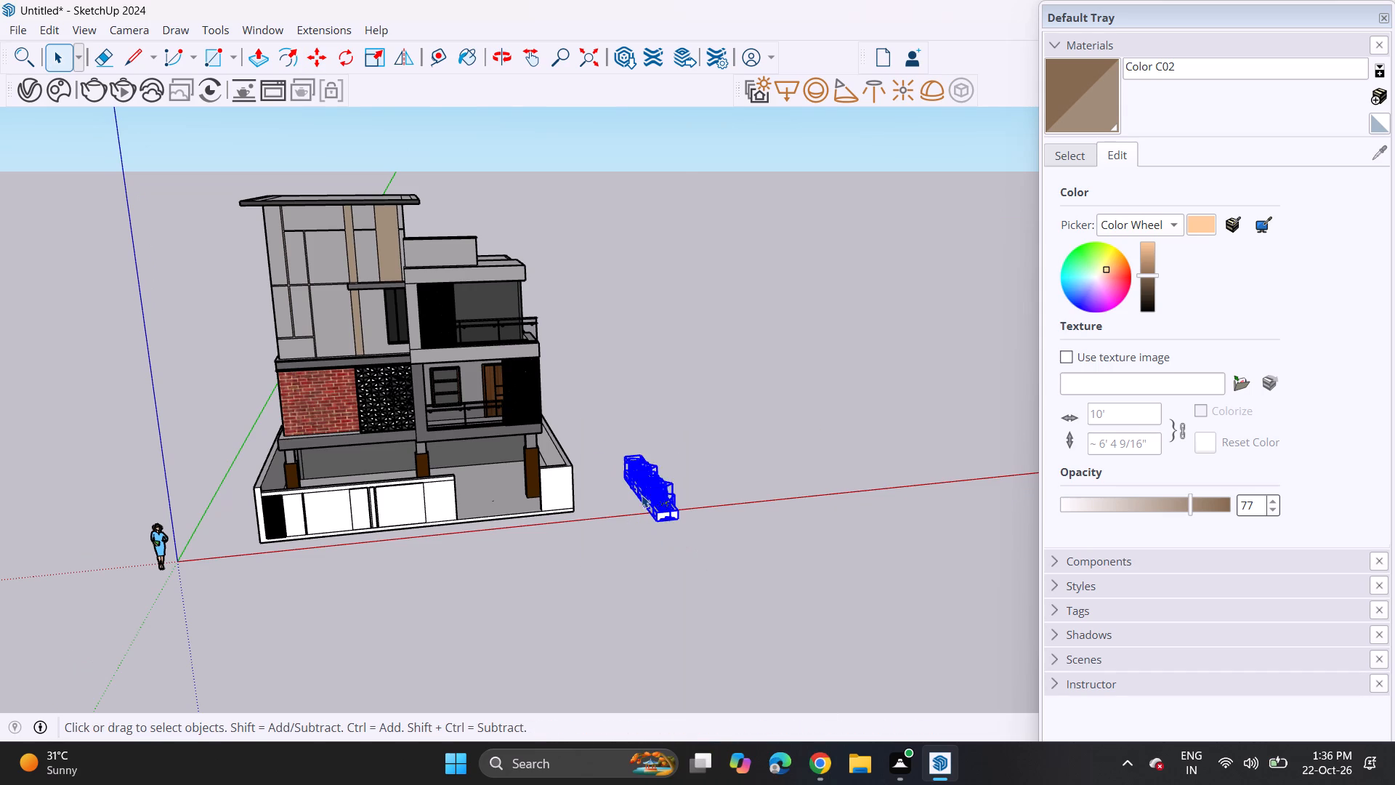
{"action": "right_click", "coordinate": [642, 496]}
{"action": "left_click", "coordinate": [703, 298]}
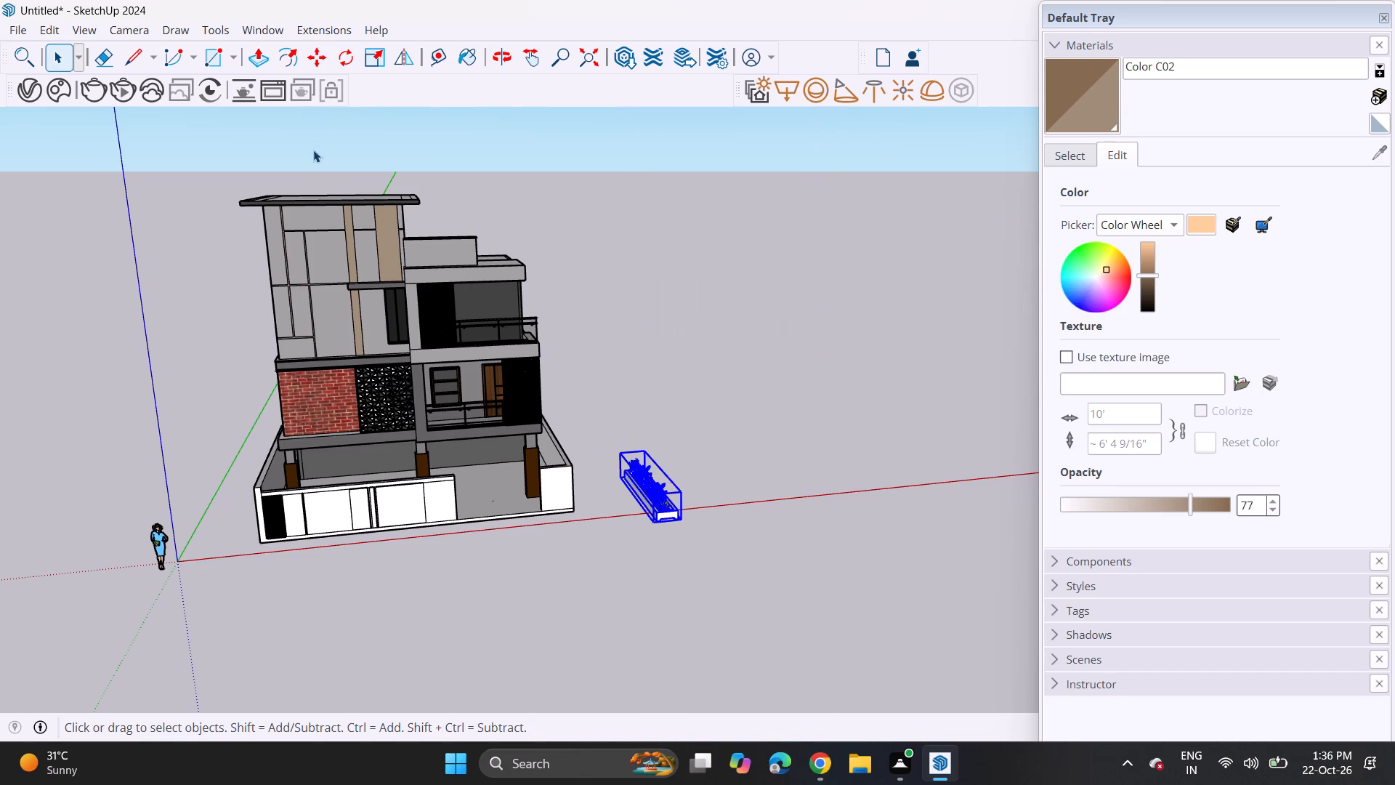
Rotate the planter group a quarter turn on the ground plane so it runs parallel to the front compound wall.
{"action": "left_click", "coordinate": [354, 57]}
{"action": "scroll", "coordinate": [542, 419], "scroll_direction": "down", "scroll_amount": 6}
{"action": "middle_click_drag", "start_coordinate": [548, 430], "coordinate": [538, 513]}
{"action": "scroll", "coordinate": [546, 518], "scroll_direction": "up", "scroll_amount": 1}
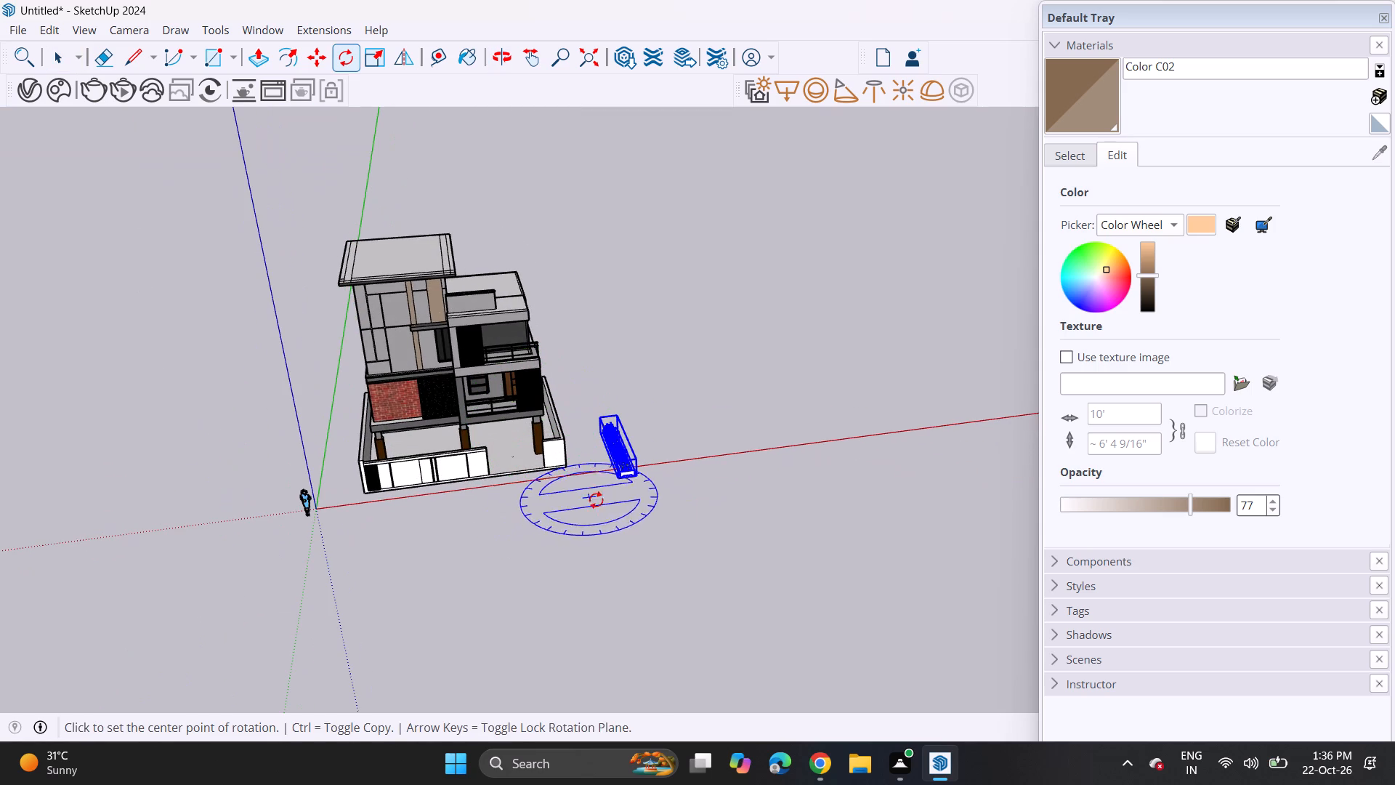
{"action": "left_click", "coordinate": [632, 529]}
{"action": "left_click", "coordinate": [668, 521]}
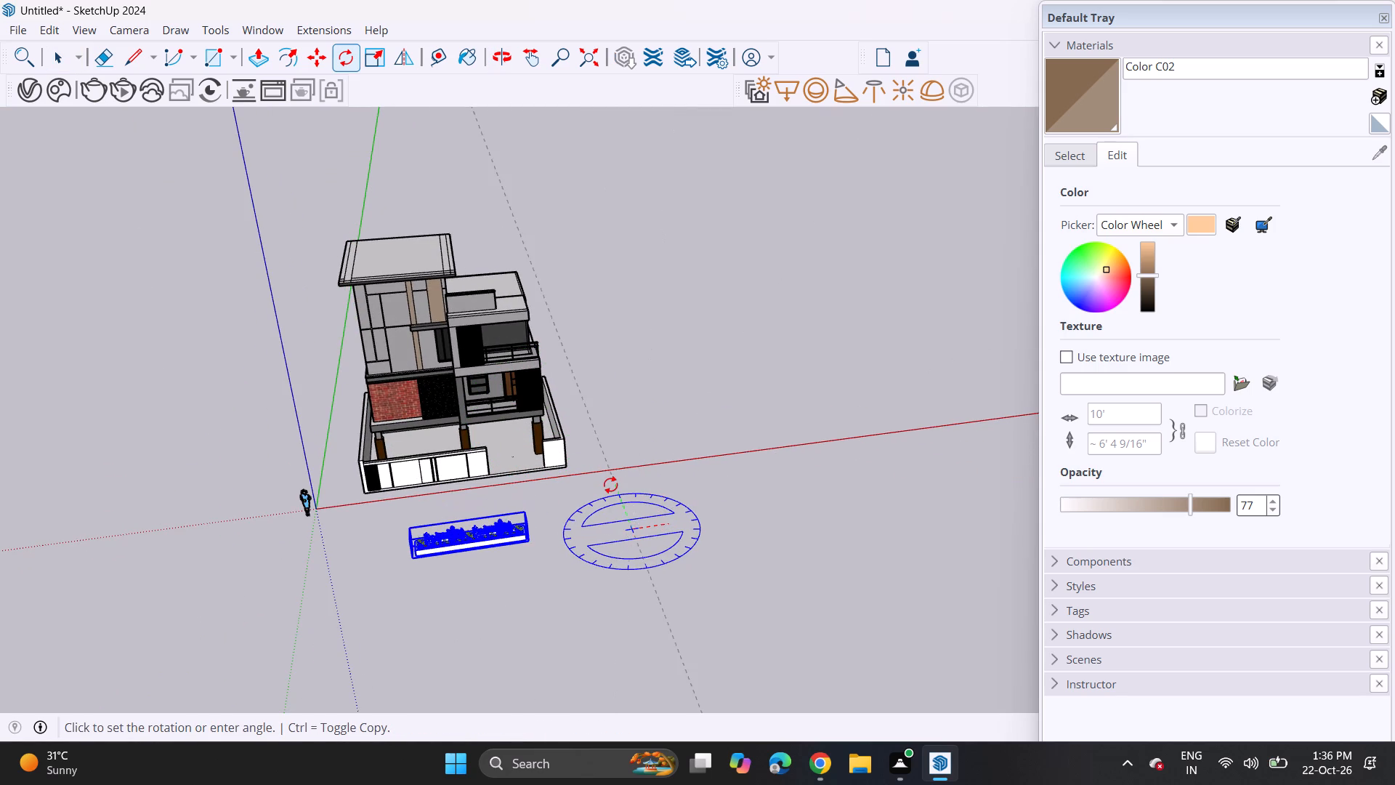
{"action": "left_click", "coordinate": [610, 485]}
Move the planter group by its lower corner to the foot of the front compound wall.
{"action": "left_click", "coordinate": [324, 49]}
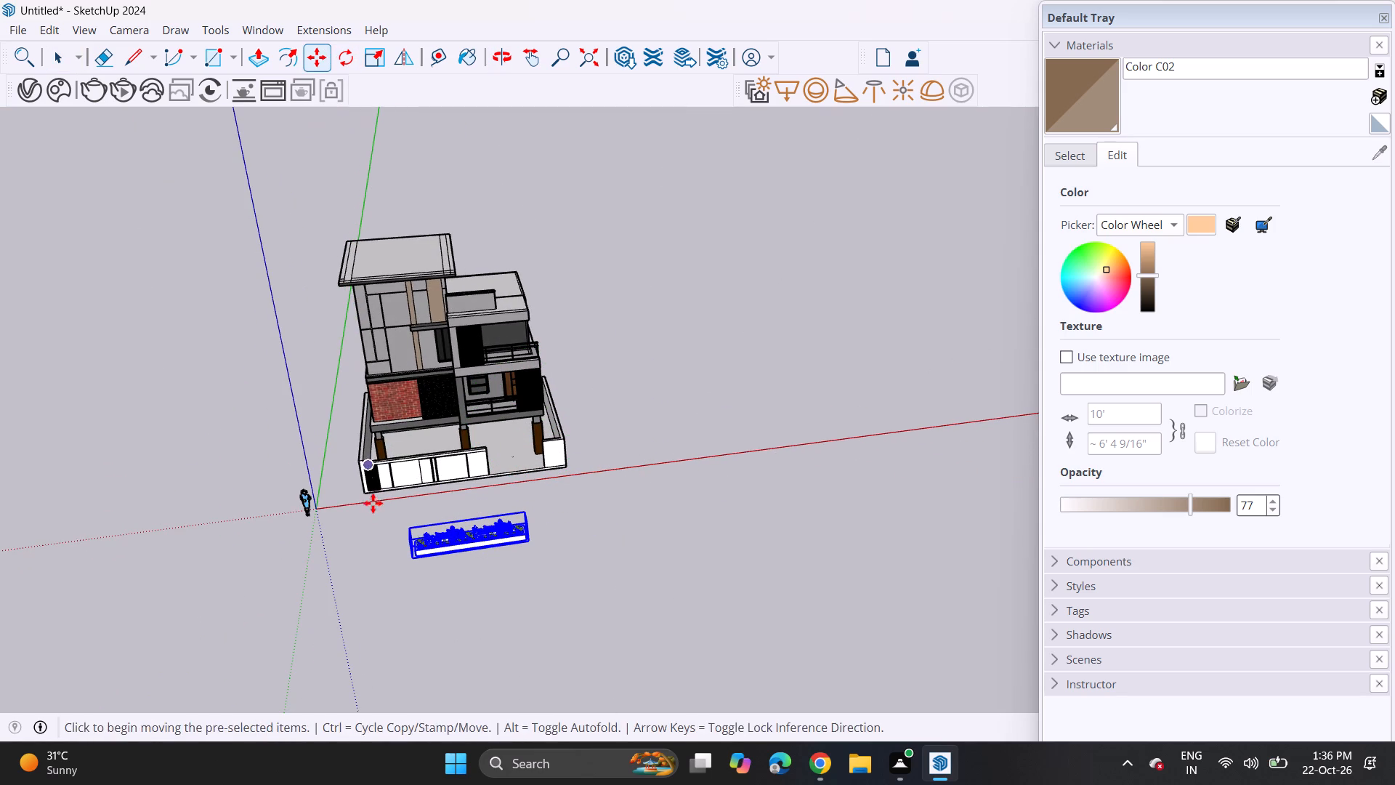
{"action": "middle_click_drag", "start_coordinate": [373, 505], "coordinate": [506, 373]}
{"action": "scroll", "coordinate": [476, 388], "scroll_direction": "up", "scroll_amount": 1}
{"action": "scroll", "coordinate": [521, 491], "scroll_direction": "up", "scroll_amount": 5}
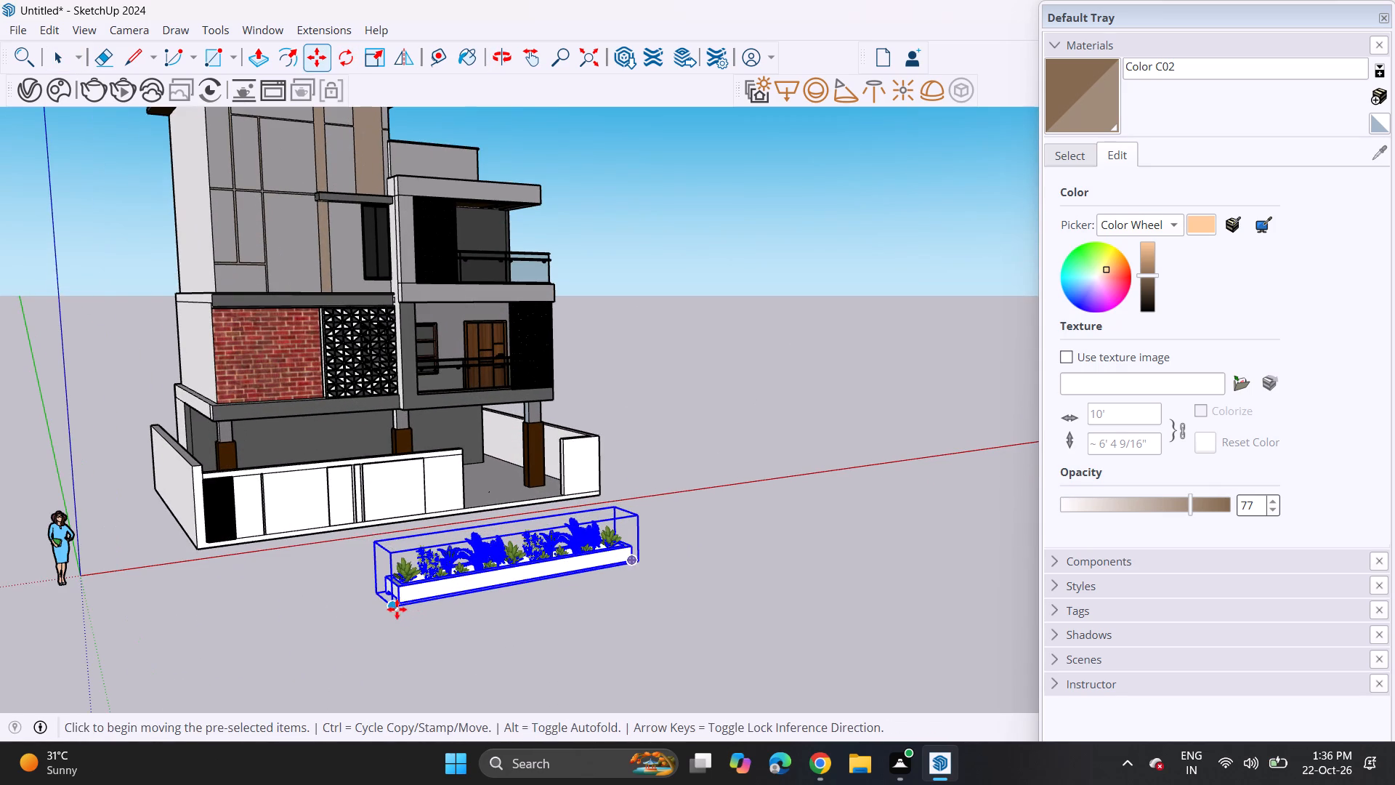
{"action": "left_click", "coordinate": [397, 609]}
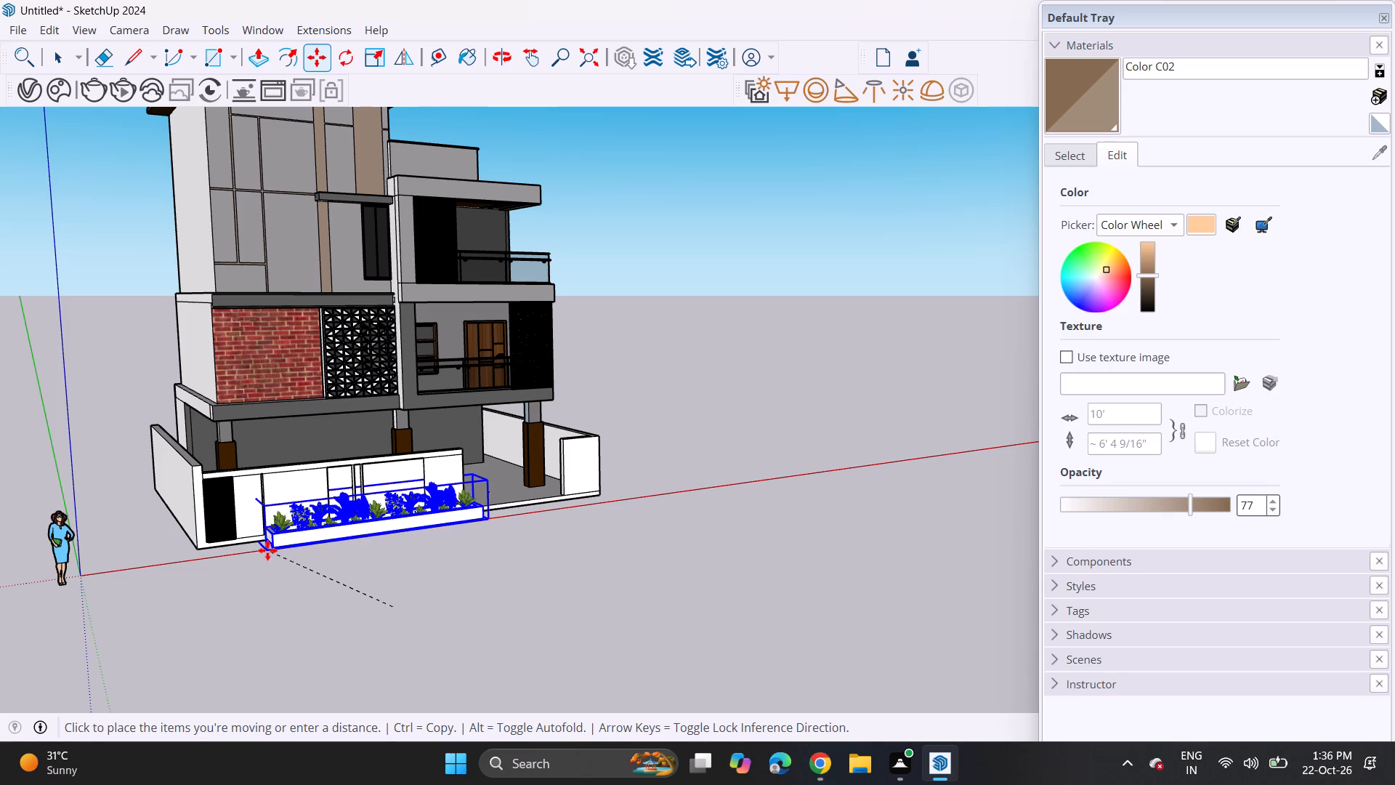
{"action": "left_click", "coordinate": [267, 555]}
Shift the planter group back by its lower rear corner so it sits closer to the front compound wall's base.
{"action": "middle_click_drag", "start_coordinate": [361, 536], "coordinate": [179, 555]}
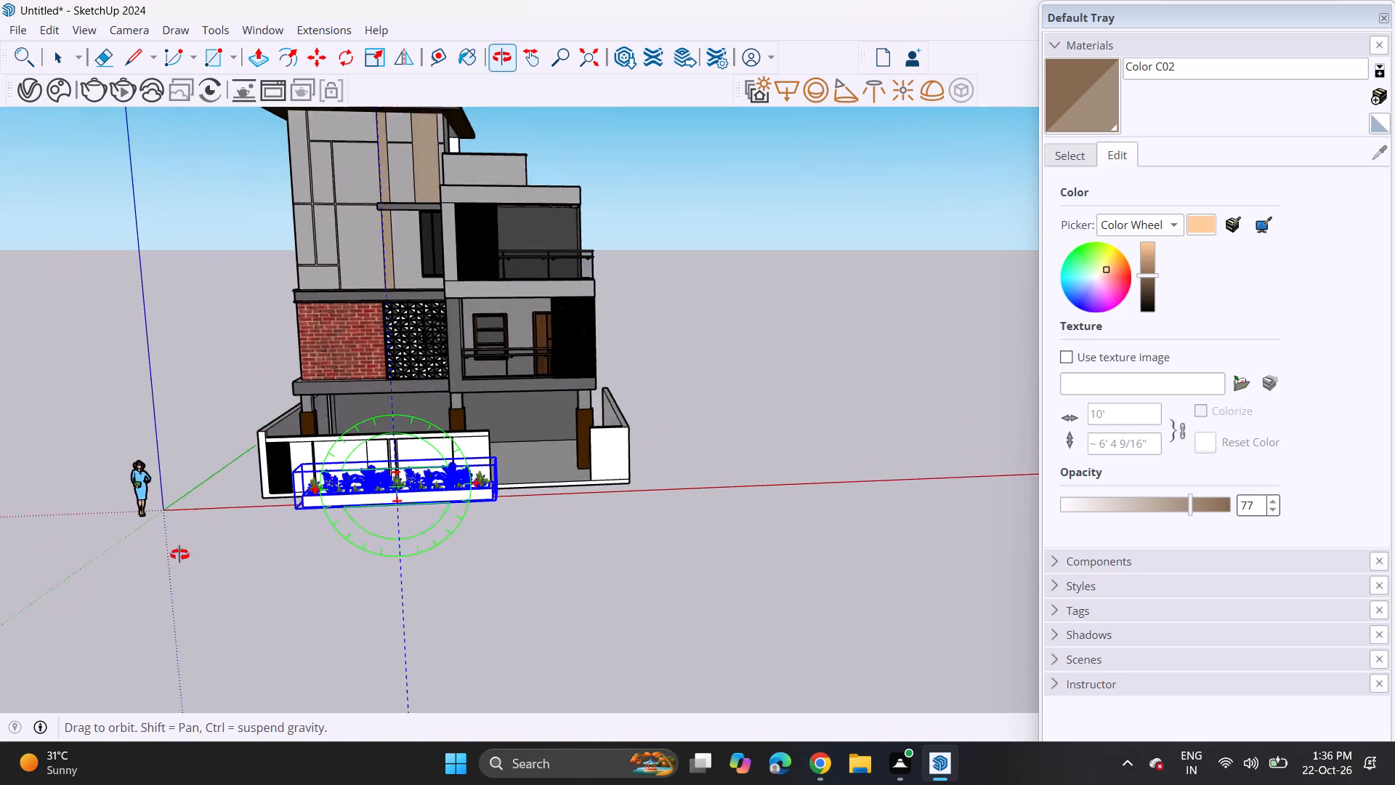
{"action": "middle_click_drag", "start_coordinate": [179, 555], "coordinate": [173, 555]}
{"action": "scroll", "coordinate": [540, 495], "scroll_direction": "up", "scroll_amount": 5}
{"action": "scroll", "coordinate": [464, 480], "scroll_direction": "up", "scroll_amount": 1}
{"action": "middle_click_drag", "start_coordinate": [459, 477], "coordinate": [300, 593]}
{"action": "scroll", "coordinate": [543, 428], "scroll_direction": "up", "scroll_amount": 10}
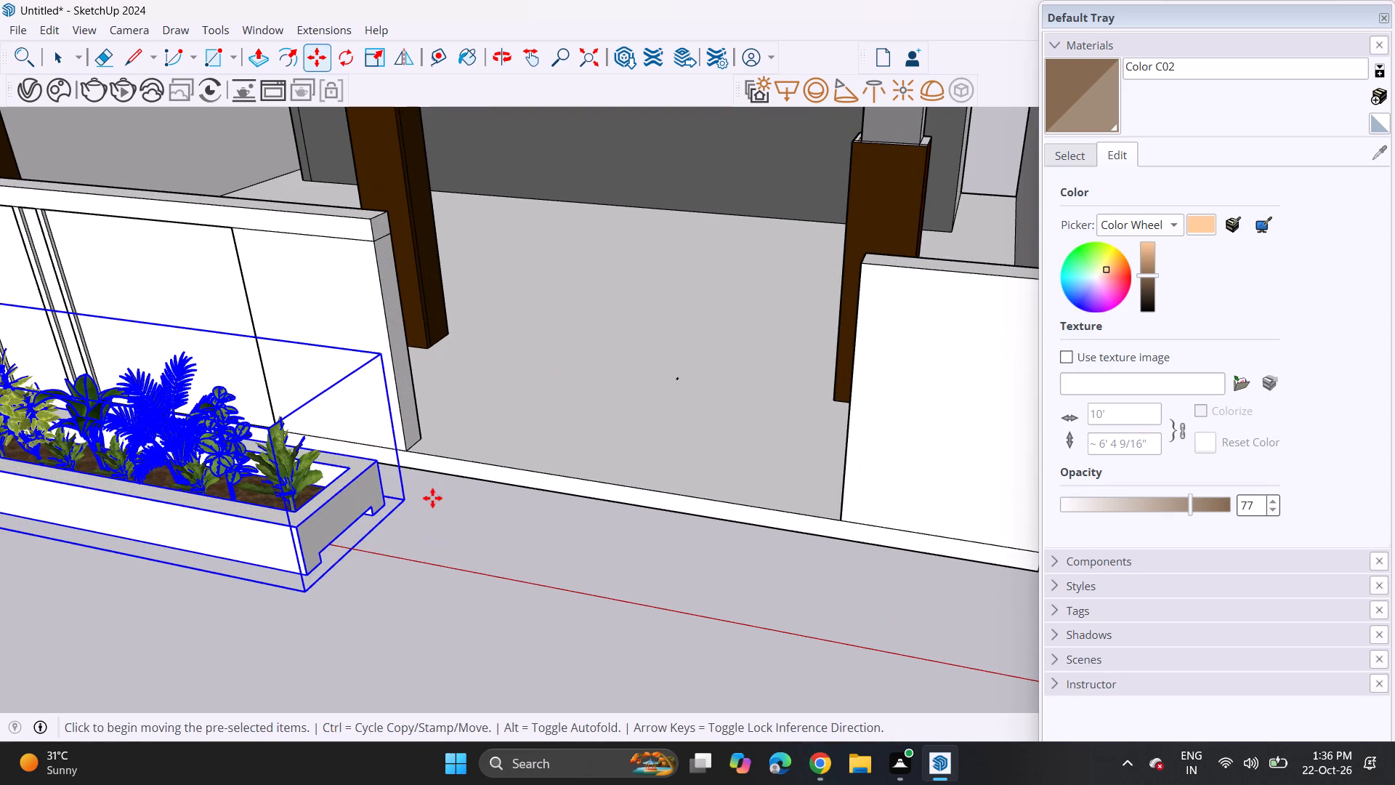
{"action": "left_click", "coordinate": [401, 496]}
{"action": "left_click", "coordinate": [391, 461]}
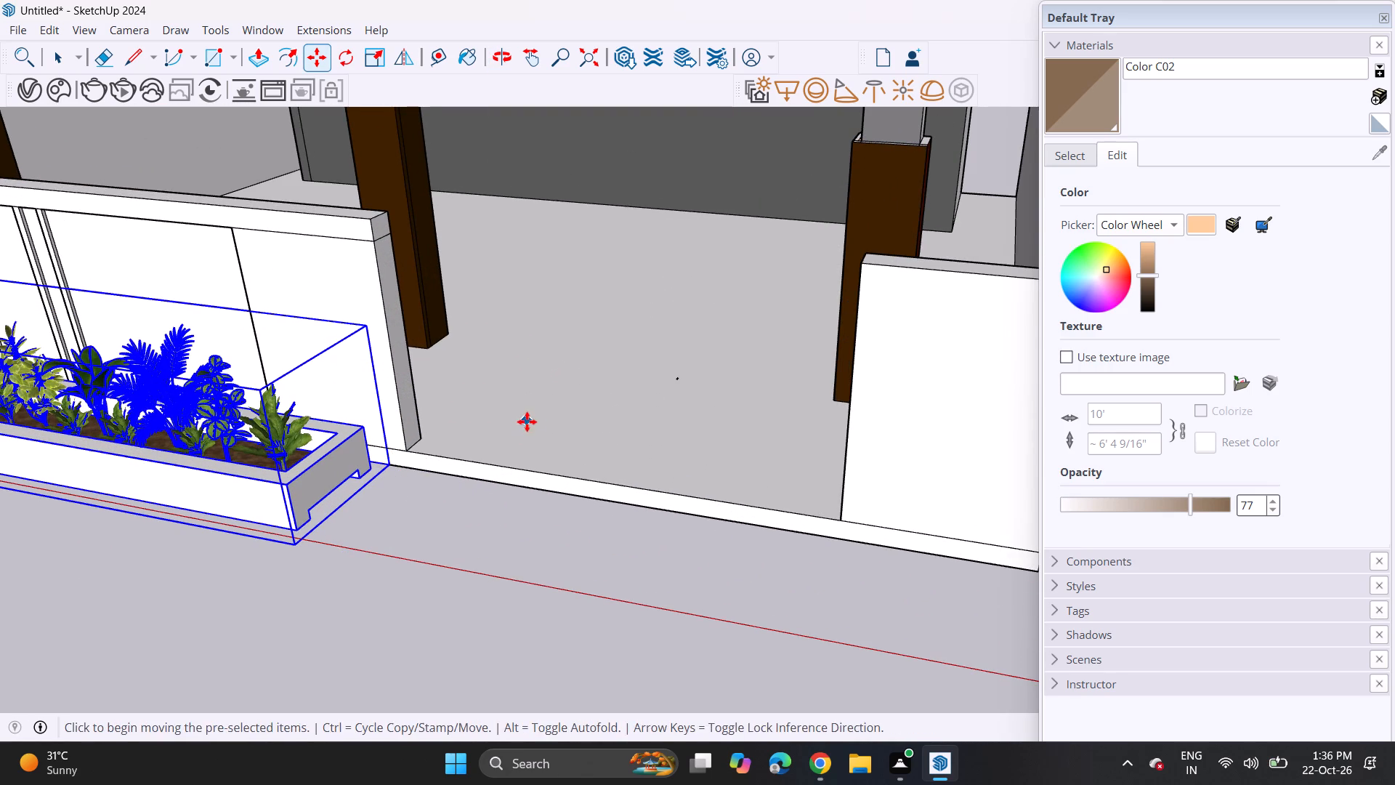
{"action": "type", "text": "B"}
{"action": "key", "text": "space"}
{"action": "left_click", "coordinate": [527, 422]}
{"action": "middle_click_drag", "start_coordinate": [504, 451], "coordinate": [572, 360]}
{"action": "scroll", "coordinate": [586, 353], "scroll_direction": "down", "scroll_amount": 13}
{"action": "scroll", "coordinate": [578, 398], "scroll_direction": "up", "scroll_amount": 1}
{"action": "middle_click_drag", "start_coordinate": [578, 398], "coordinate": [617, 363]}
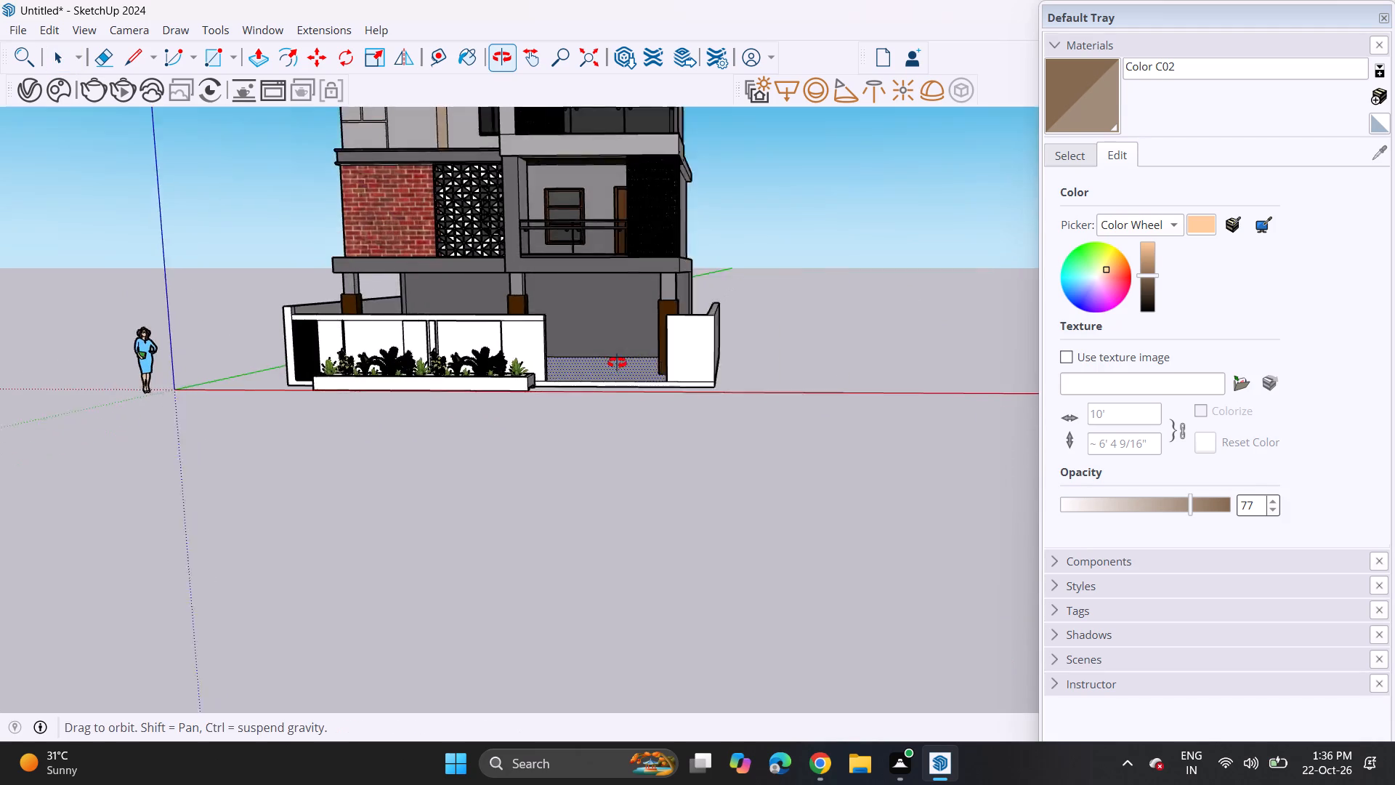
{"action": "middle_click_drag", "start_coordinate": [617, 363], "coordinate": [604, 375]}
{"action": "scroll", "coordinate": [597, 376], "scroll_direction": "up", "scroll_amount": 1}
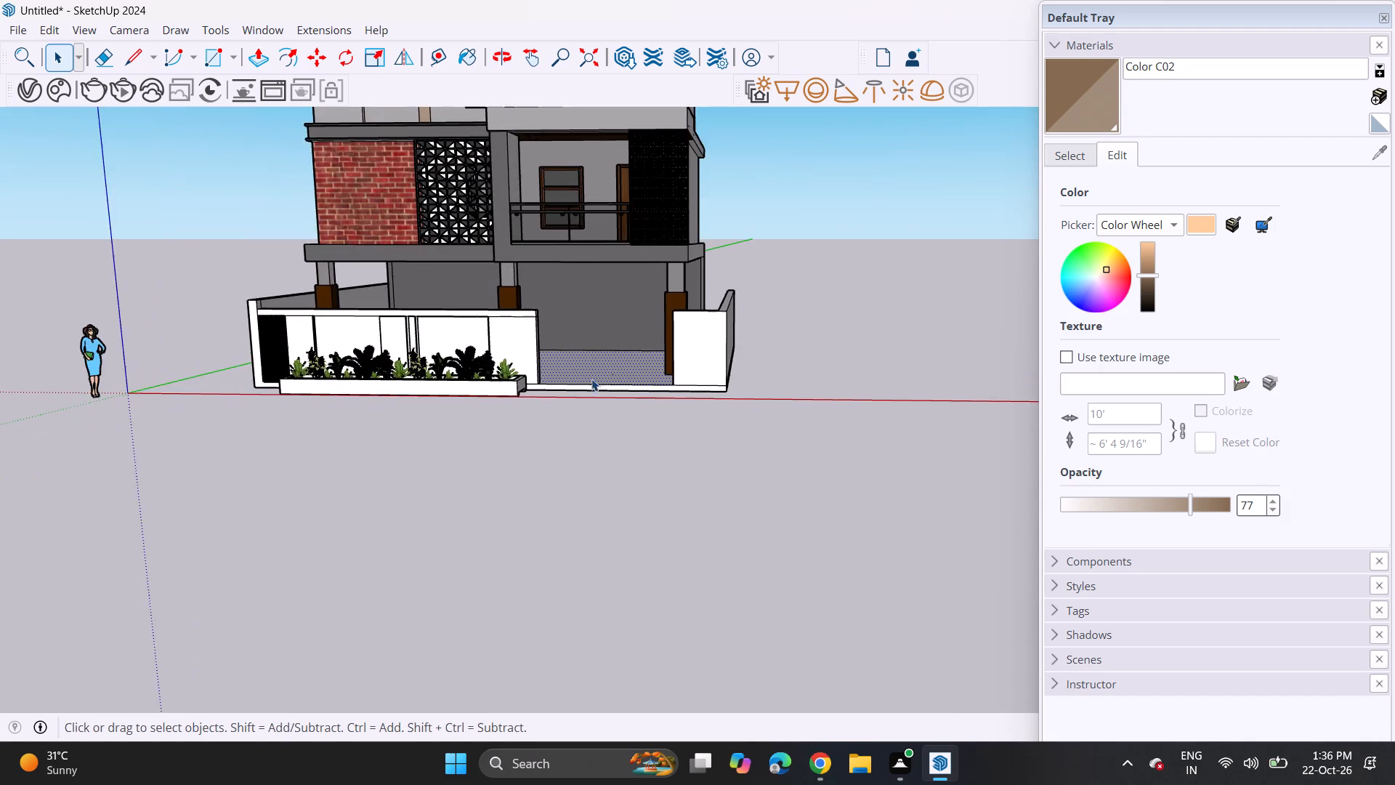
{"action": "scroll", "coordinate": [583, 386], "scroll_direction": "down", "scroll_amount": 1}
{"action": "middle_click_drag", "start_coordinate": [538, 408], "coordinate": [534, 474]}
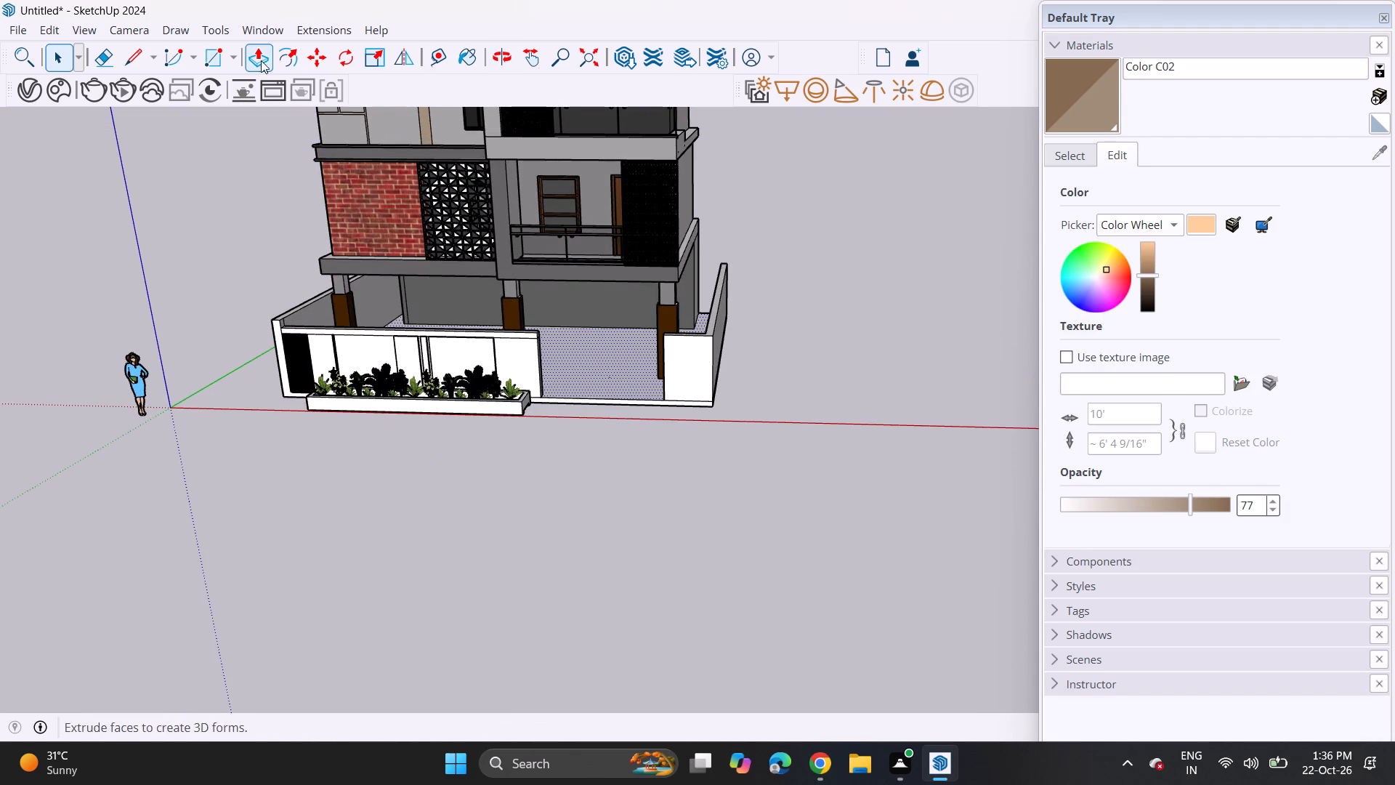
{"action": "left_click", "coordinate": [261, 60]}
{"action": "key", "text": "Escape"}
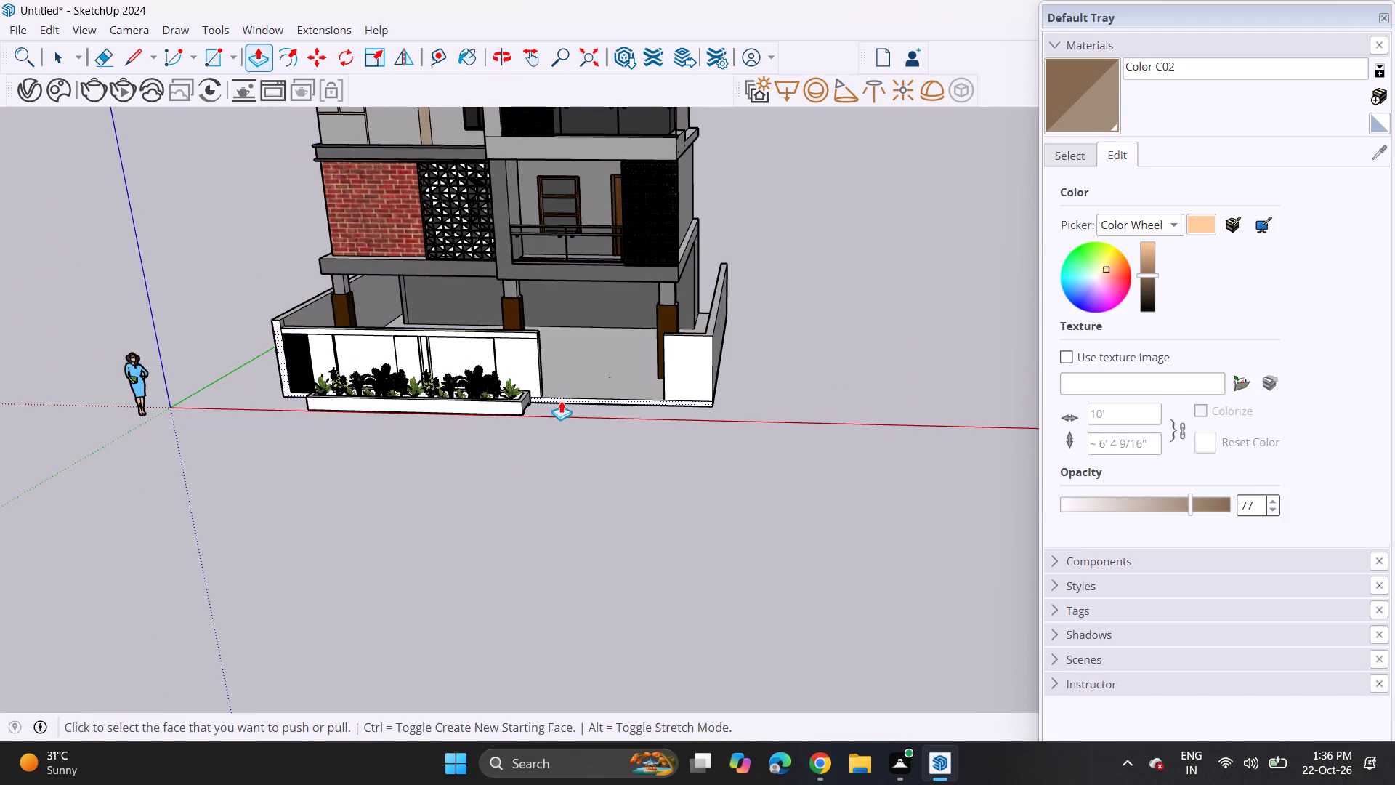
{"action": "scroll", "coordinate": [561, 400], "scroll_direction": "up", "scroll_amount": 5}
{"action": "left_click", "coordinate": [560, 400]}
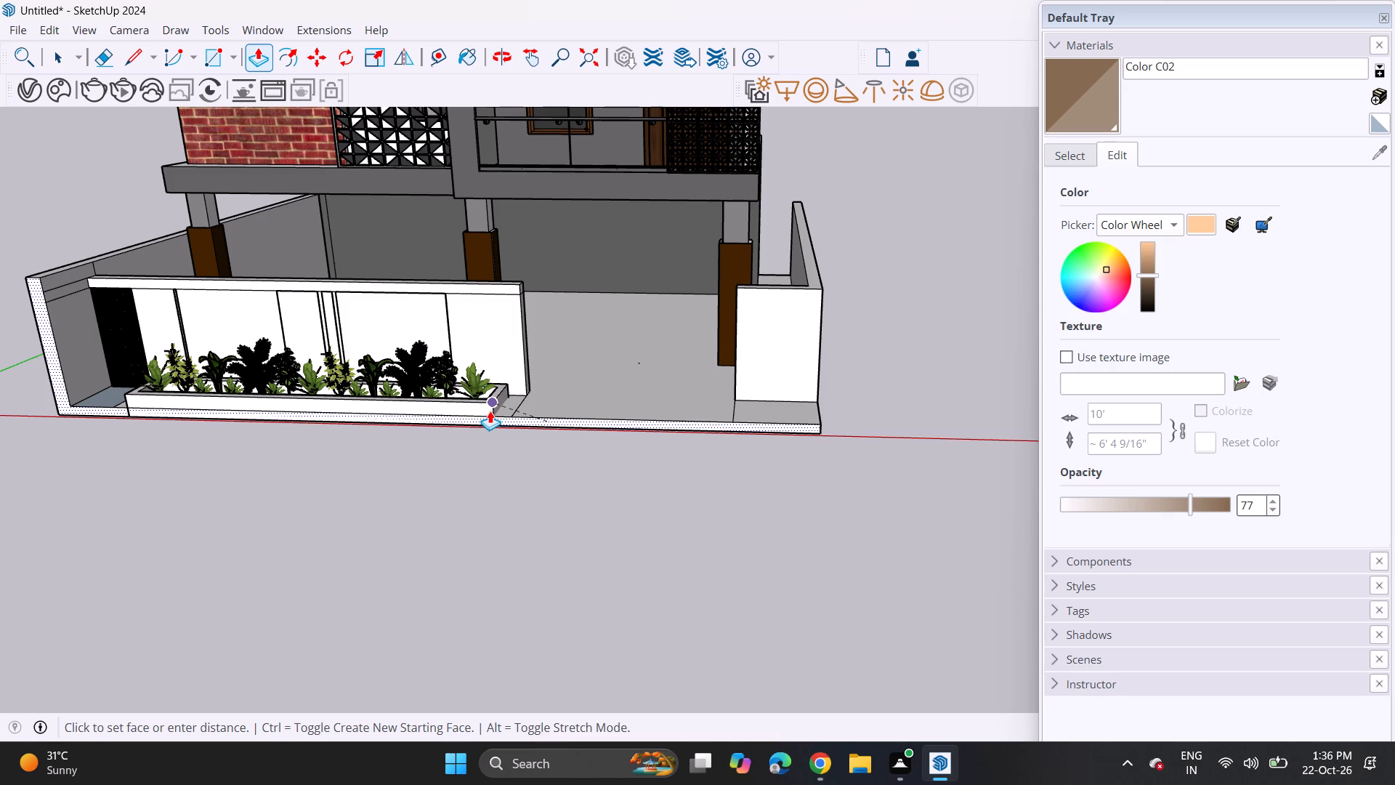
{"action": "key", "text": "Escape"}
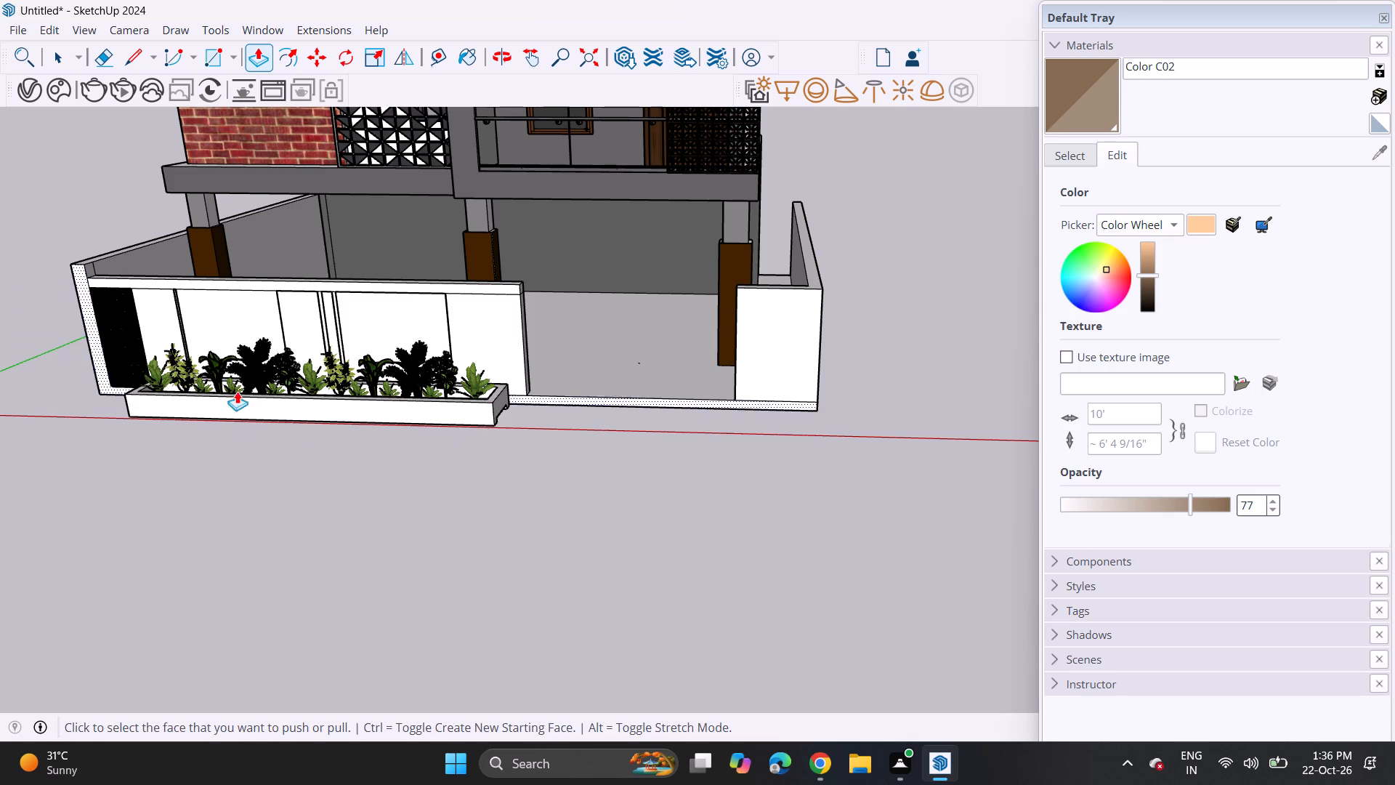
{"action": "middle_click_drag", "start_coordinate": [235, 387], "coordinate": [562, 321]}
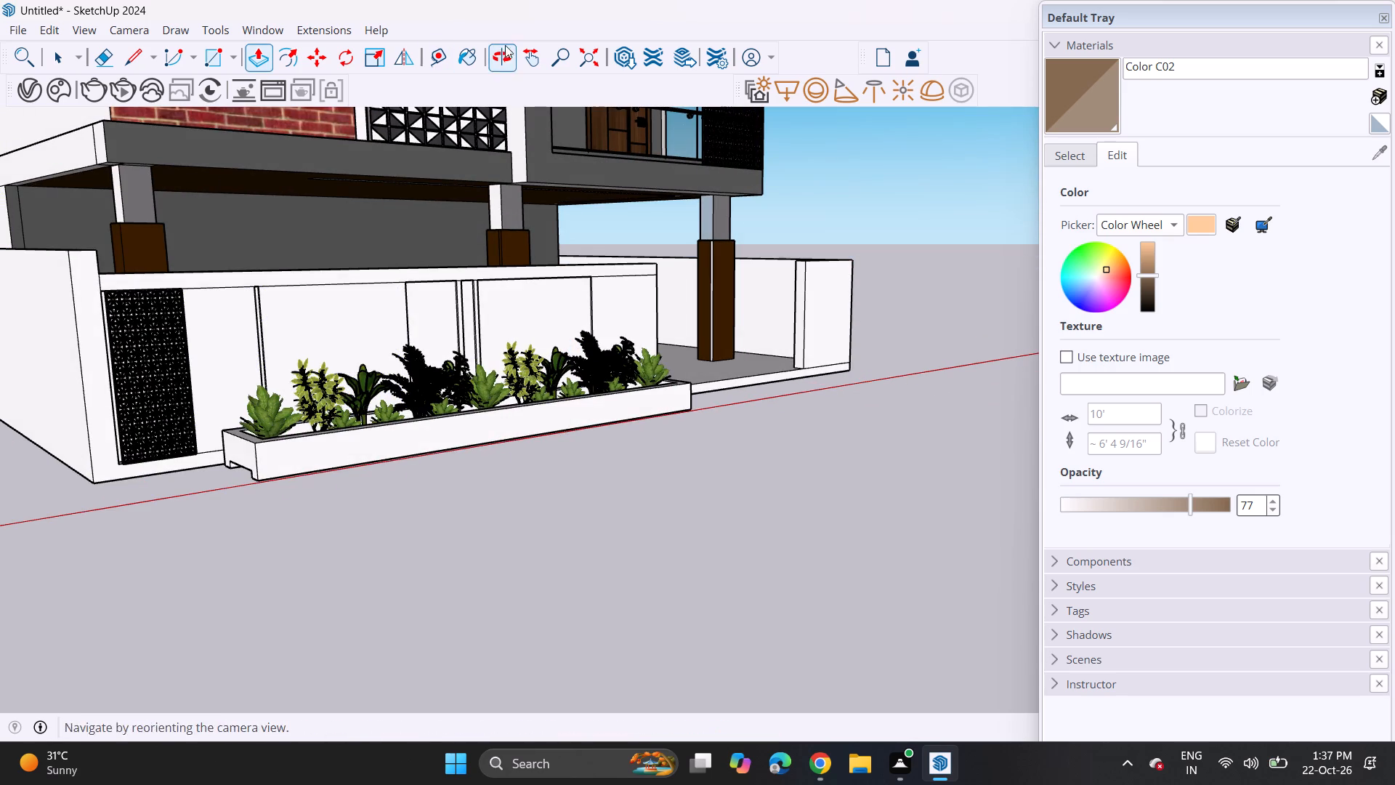
Split off the base strip below the front compound wall with a short line and extrude it forward to the planter's front face.
{"action": "left_click", "coordinate": [135, 58]}
{"action": "scroll", "coordinate": [142, 464], "scroll_direction": "up", "scroll_amount": 5}
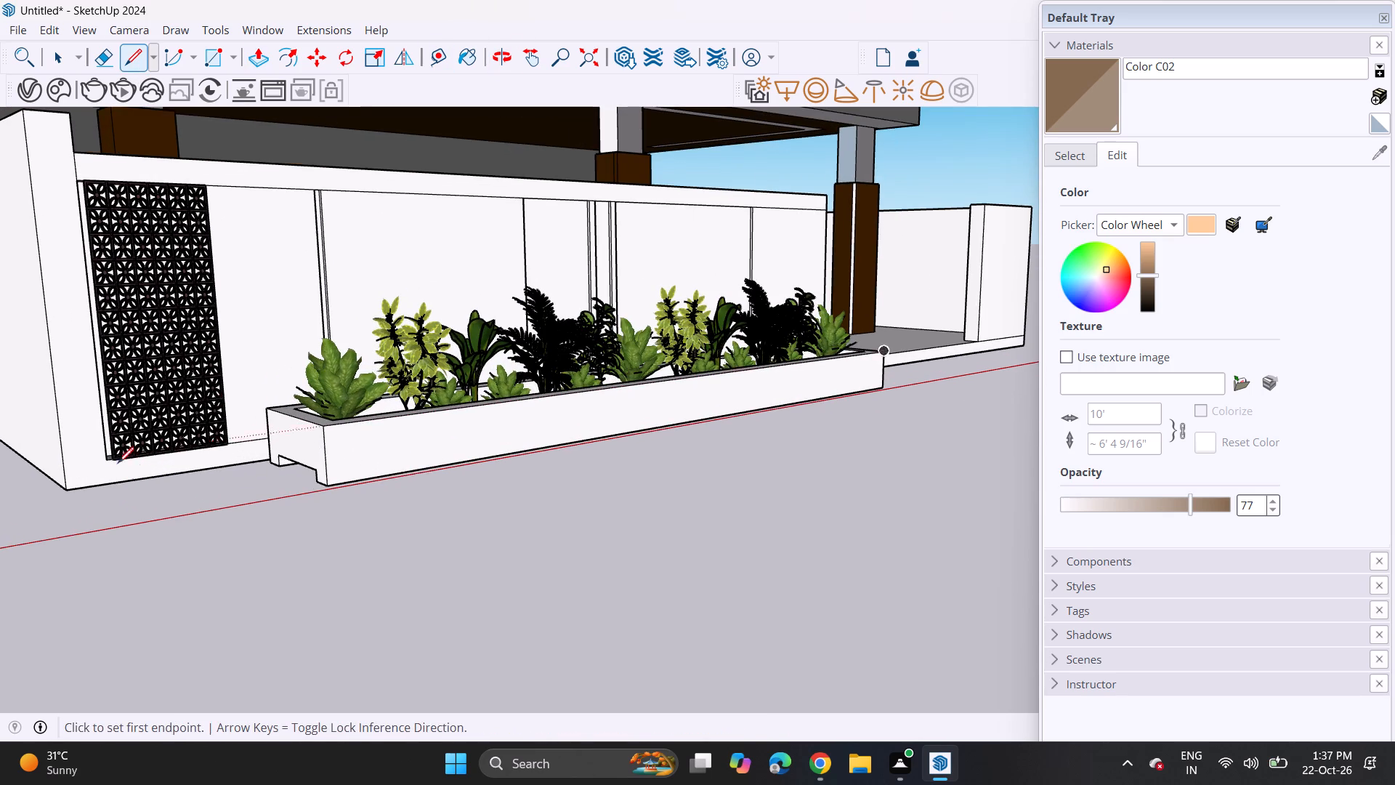
{"action": "left_click", "coordinate": [105, 463]}
{"action": "left_click", "coordinate": [107, 481]}
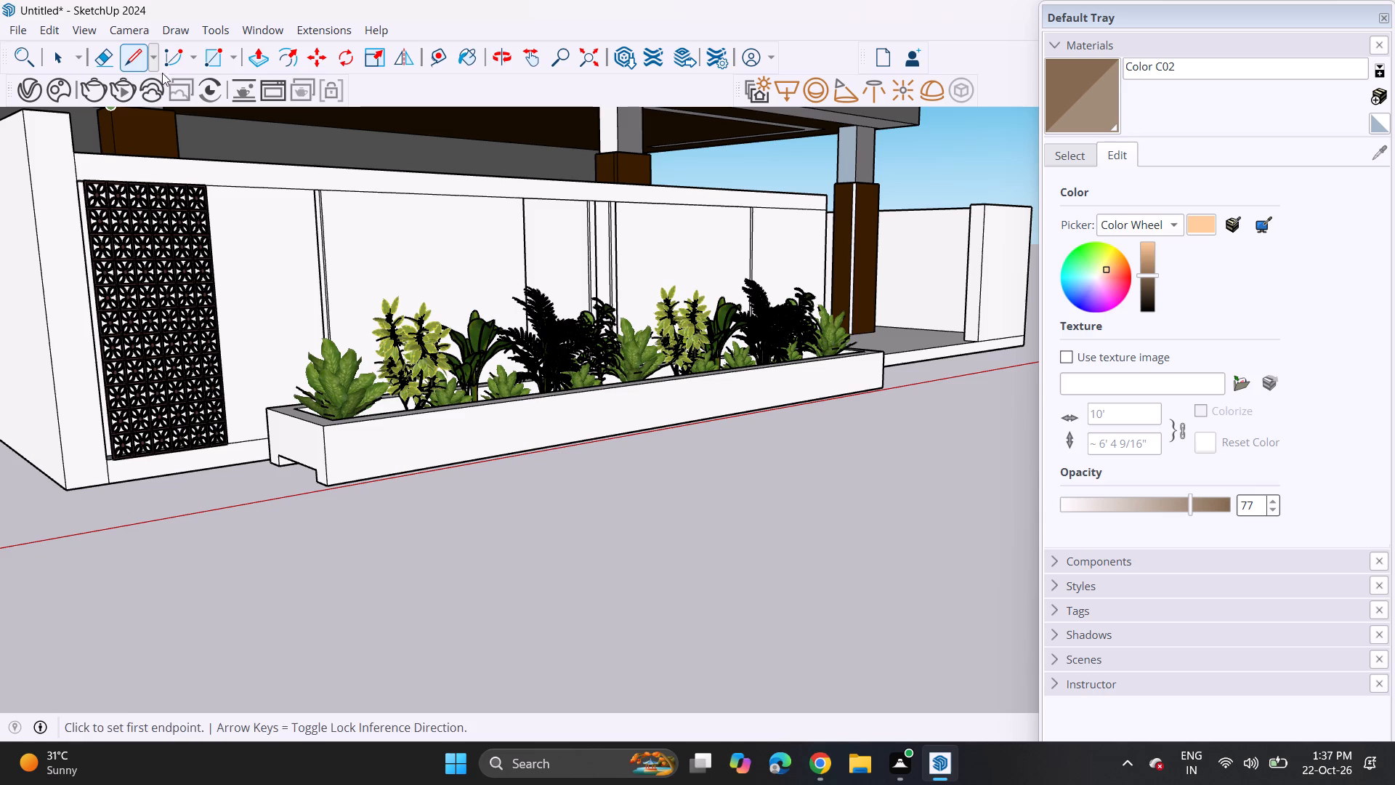
{"action": "left_click", "coordinate": [258, 50]}
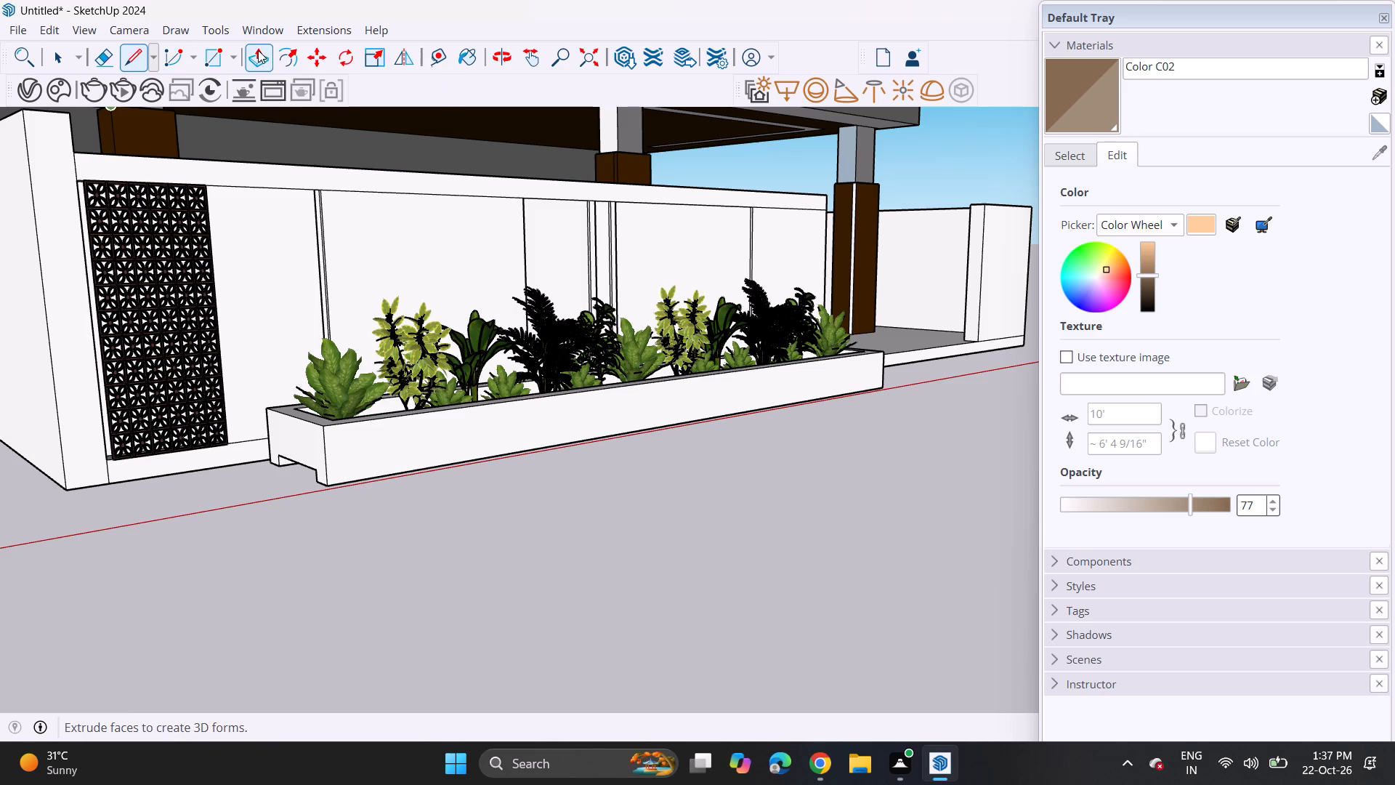
{"action": "left_click", "coordinate": [193, 462]}
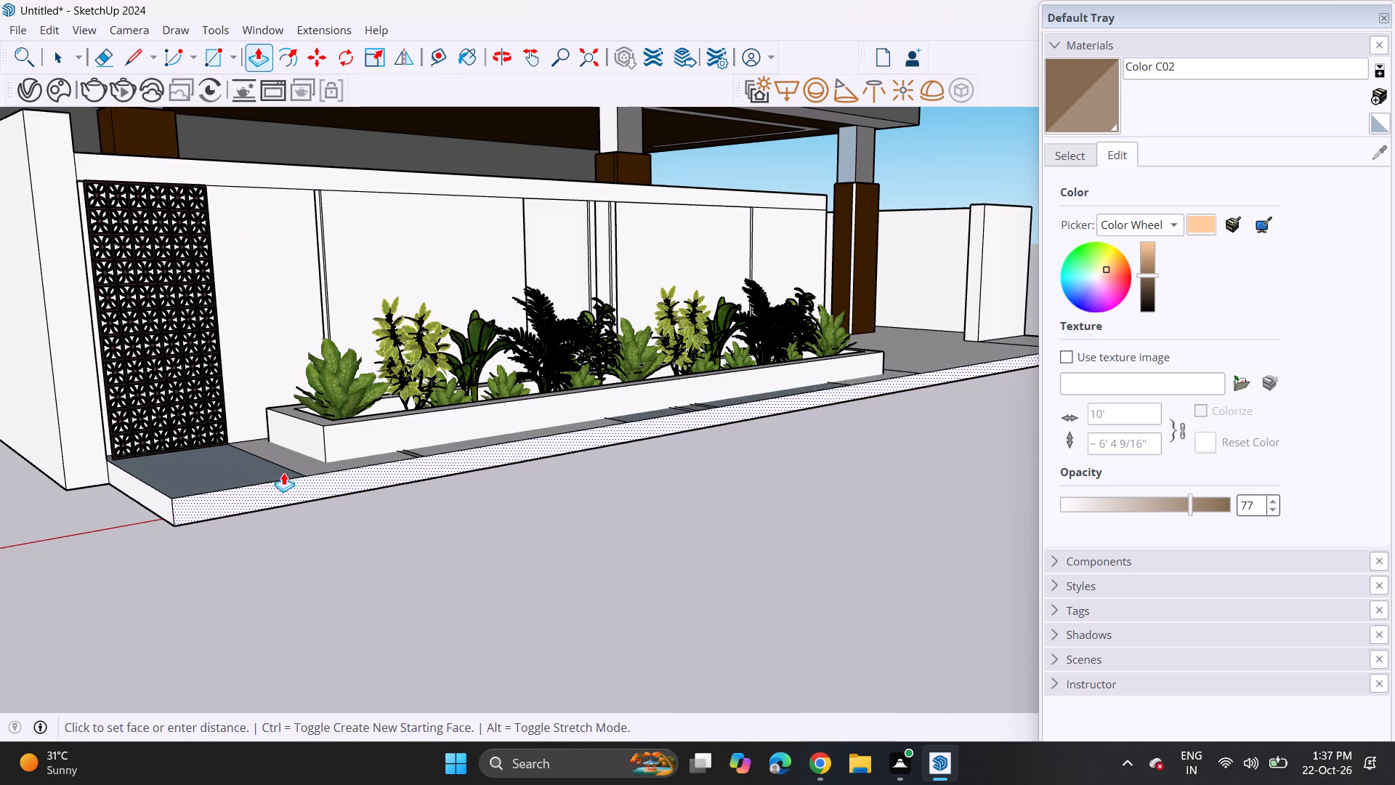
{"action": "left_click", "coordinate": [328, 454]}
Extend the plinth's end face beside the patterned screen sideways, flush with the side compound wall's outer face.
{"action": "scroll", "coordinate": [186, 457], "scroll_direction": "down", "scroll_amount": 6}
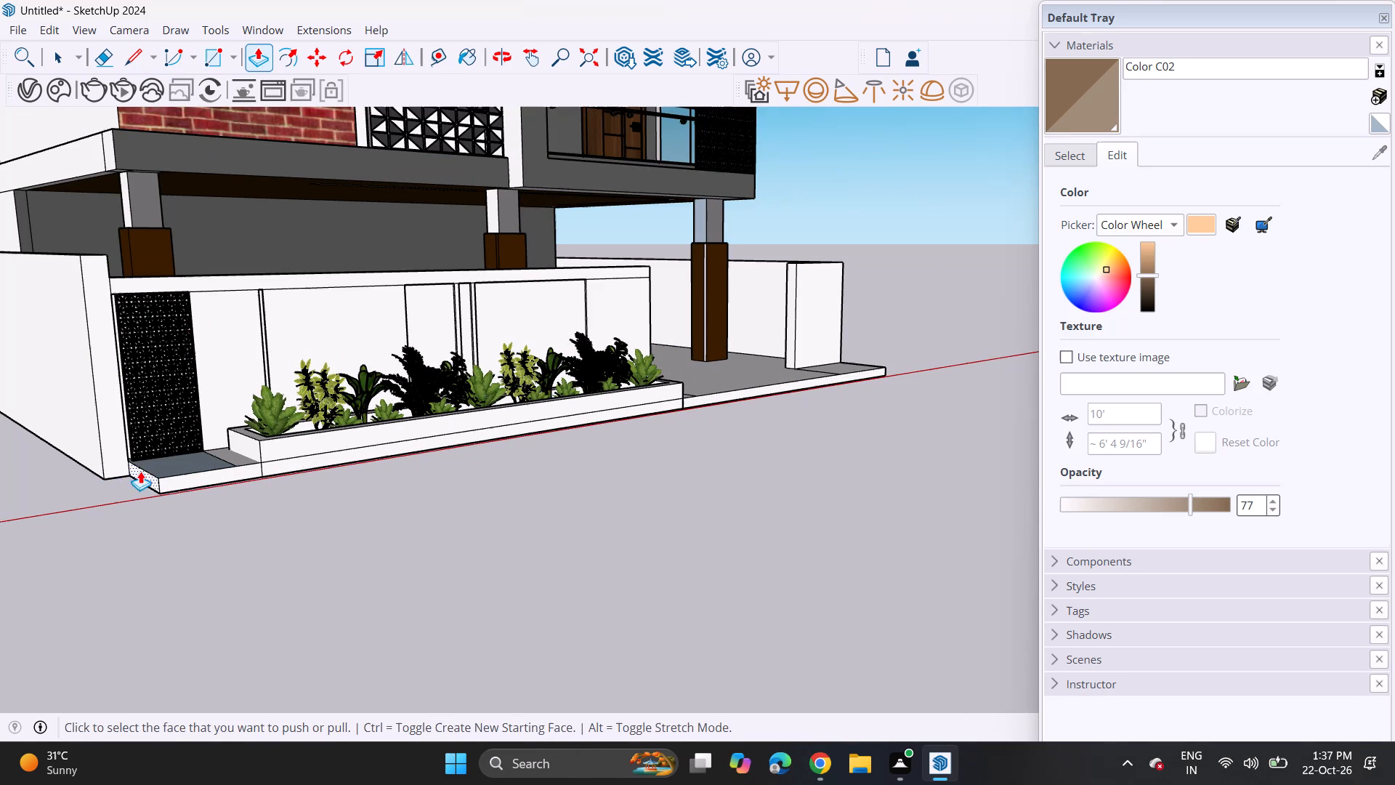
{"action": "left_click", "coordinate": [141, 472]}
{"action": "left_click", "coordinate": [105, 444]}
Paint the front compound wall's panels behind the planter, including the narrow strip between them, with grey Color M04.
{"action": "scroll", "coordinate": [213, 432], "scroll_direction": "down", "scroll_amount": 1}
{"action": "middle_click_drag", "start_coordinate": [196, 429], "coordinate": [0, 447]}
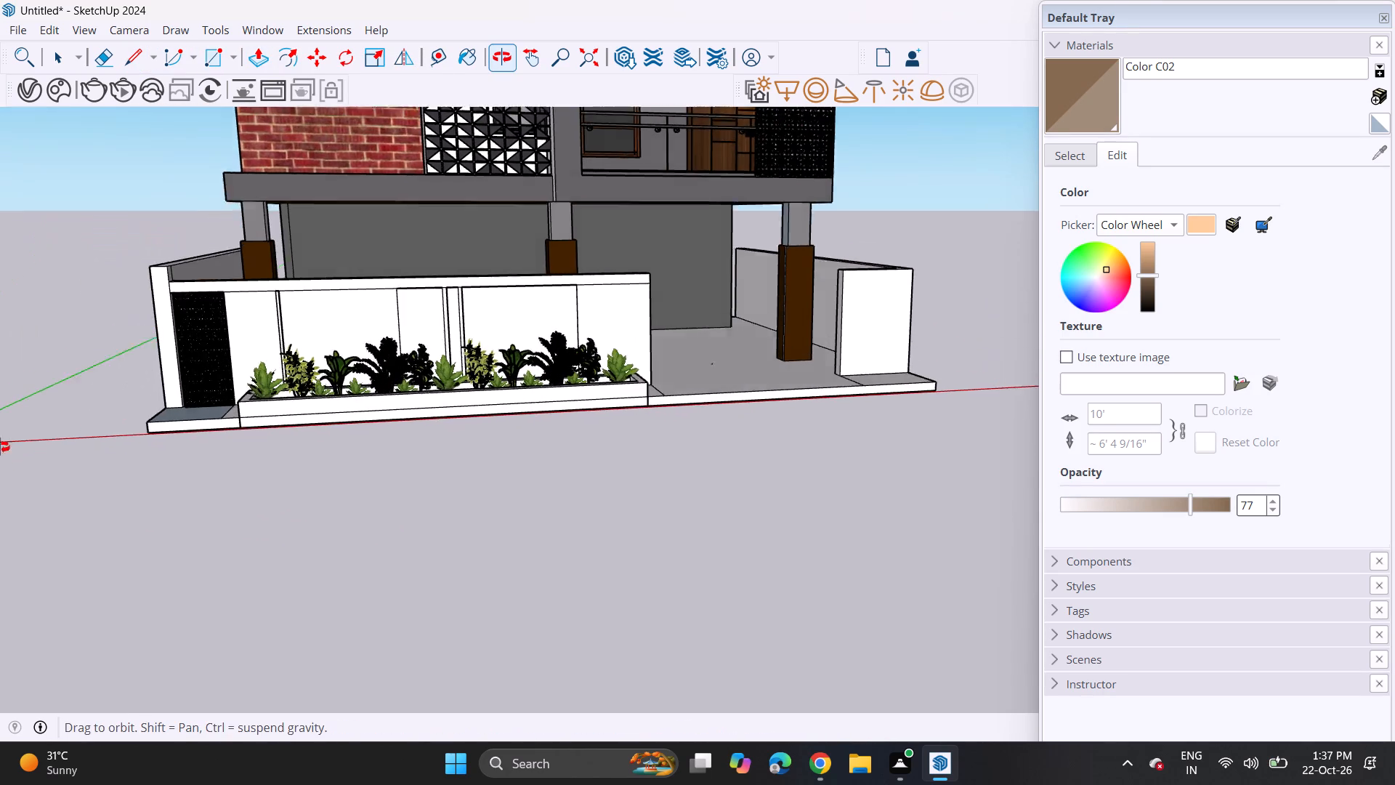
{"action": "middle_click_drag", "start_coordinate": [0, 447], "coordinate": [0, 454]}
{"action": "middle_click_drag", "start_coordinate": [663, 303], "coordinate": [440, 326]}
{"action": "scroll", "coordinate": [383, 334], "scroll_direction": "down", "scroll_amount": 5}
{"action": "middle_click_drag", "start_coordinate": [500, 331], "coordinate": [411, 392]}
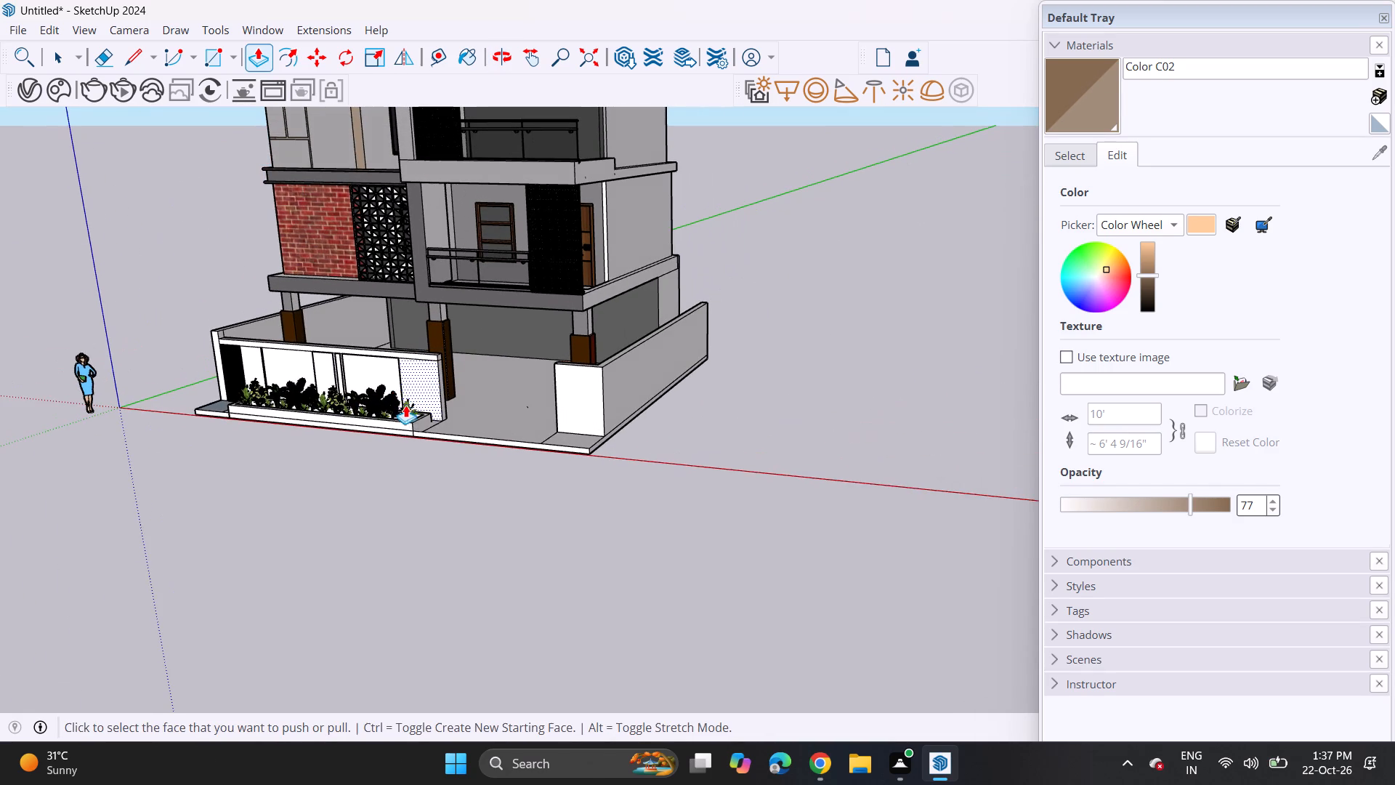
{"action": "middle_click_drag", "start_coordinate": [434, 381], "coordinate": [612, 353]}
{"action": "scroll", "coordinate": [319, 394], "scroll_direction": "up", "scroll_amount": 6}
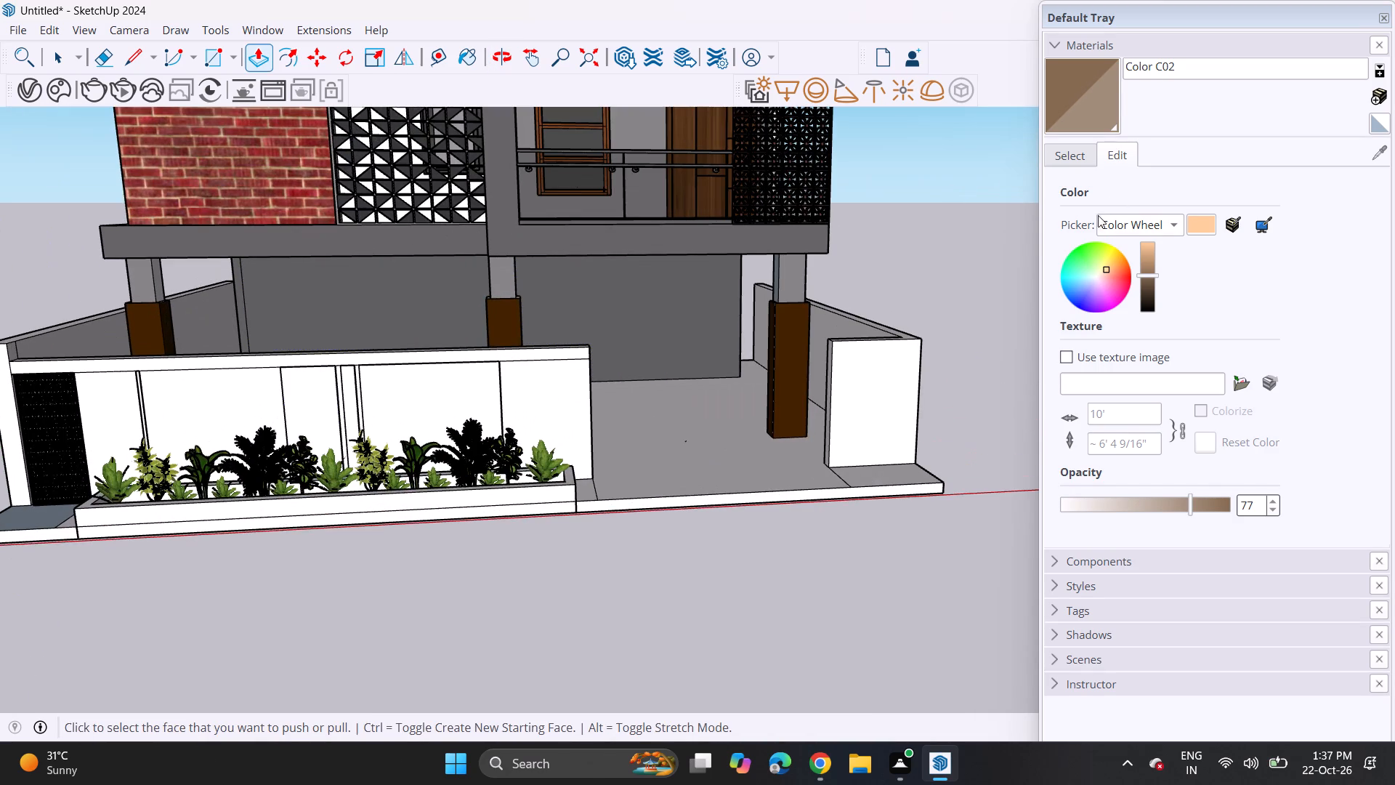
{"action": "left_click", "coordinate": [1080, 150]}
{"action": "scroll", "coordinate": [1131, 443], "scroll_direction": "down", "scroll_amount": 15}
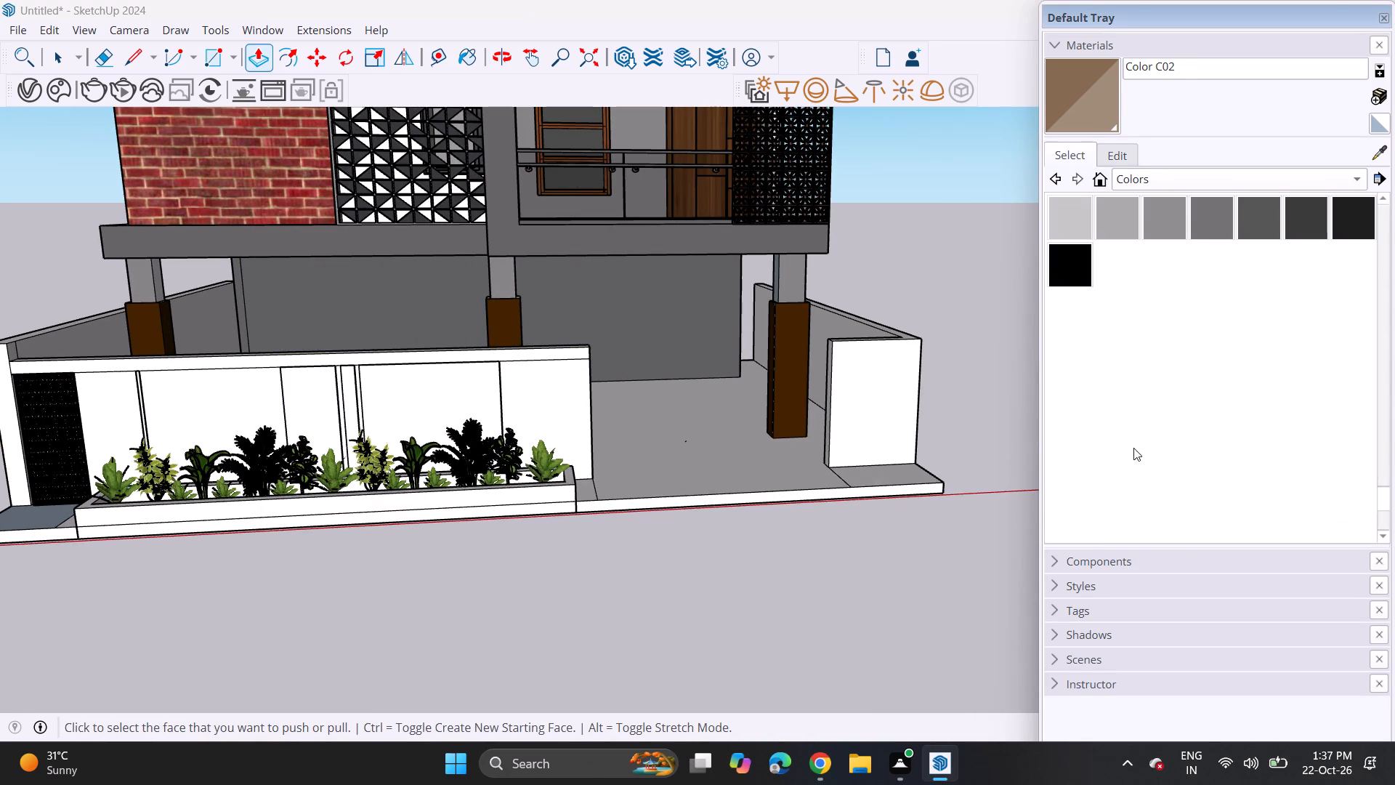
{"action": "left_click", "coordinate": [1169, 214]}
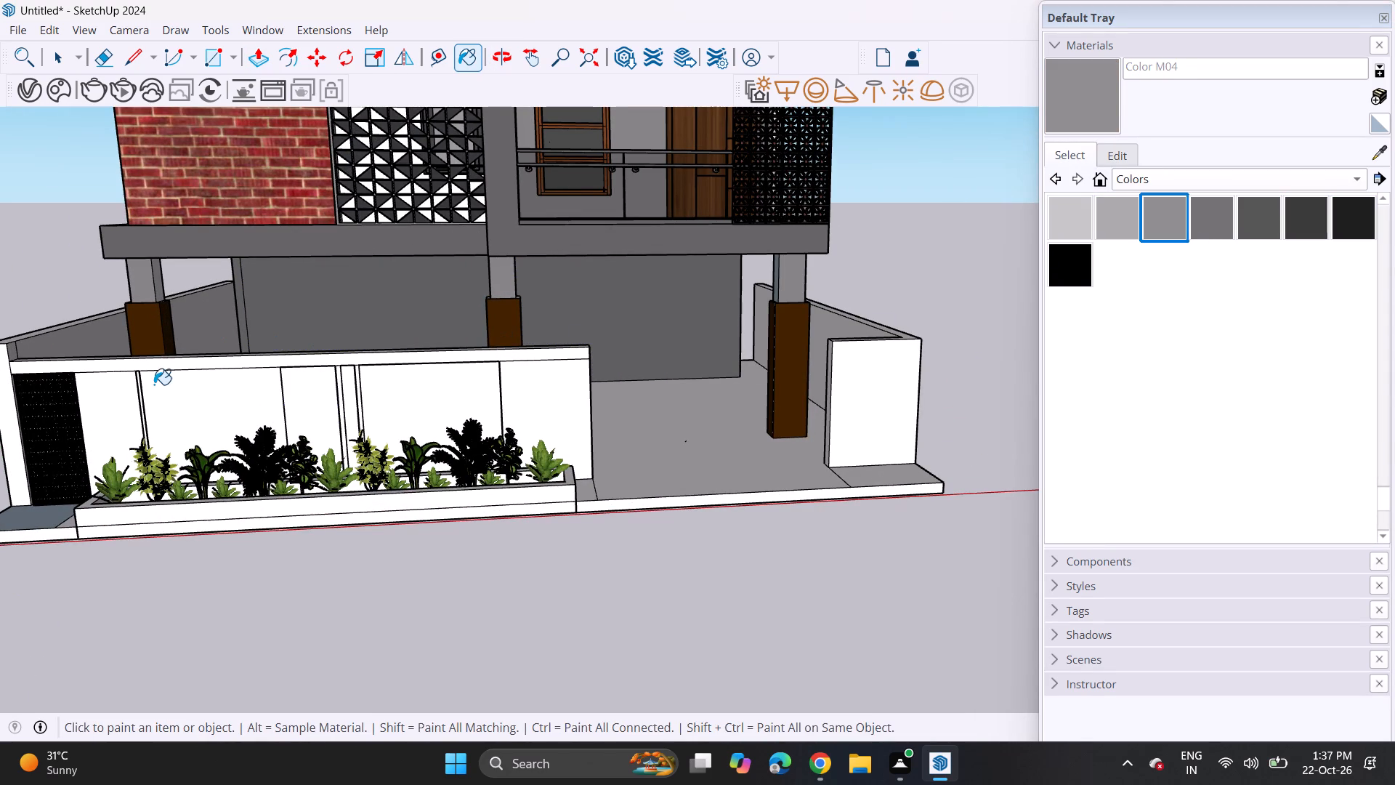
{"action": "left_click", "coordinate": [126, 419]}
{"action": "left_click", "coordinate": [176, 409]}
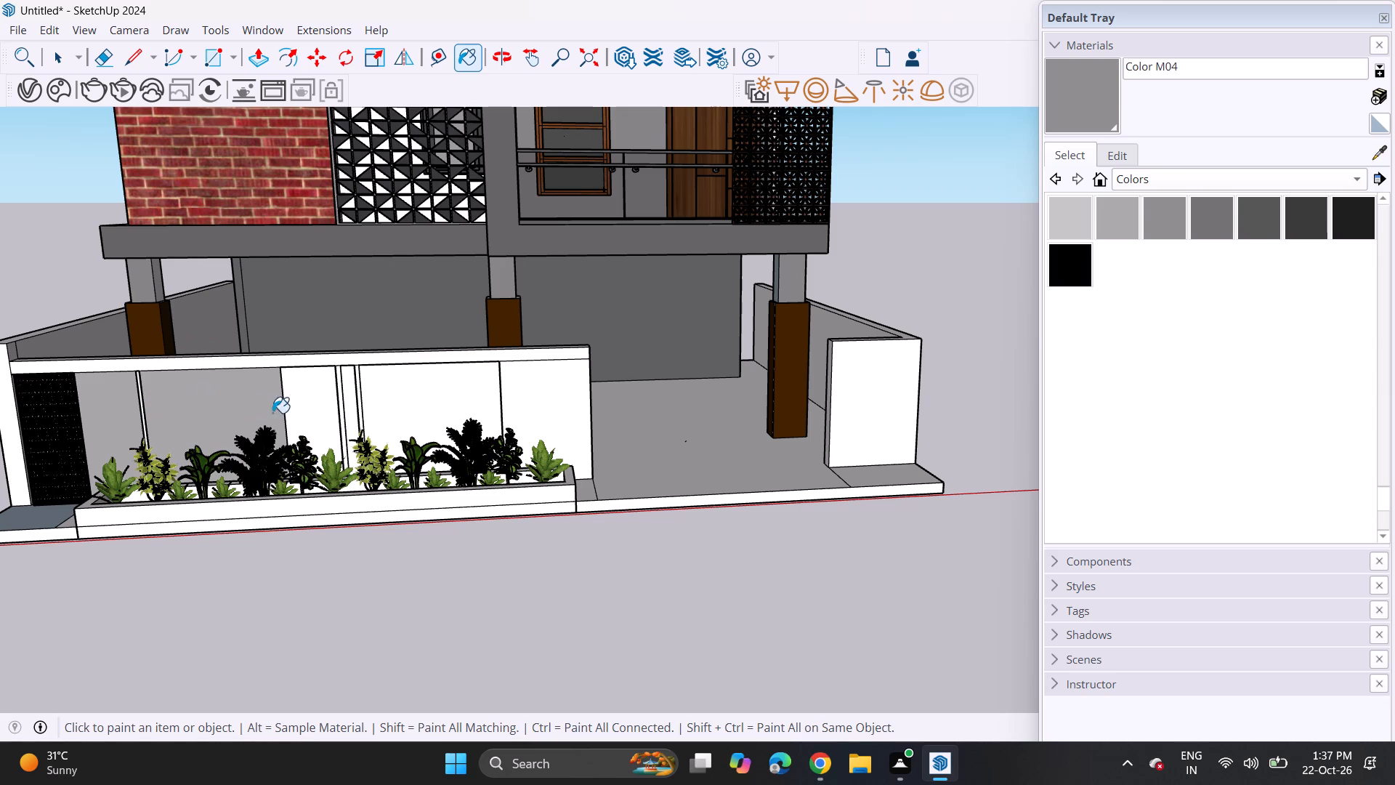
{"action": "left_click", "coordinate": [381, 403]}
{"action": "left_click", "coordinate": [328, 411]}
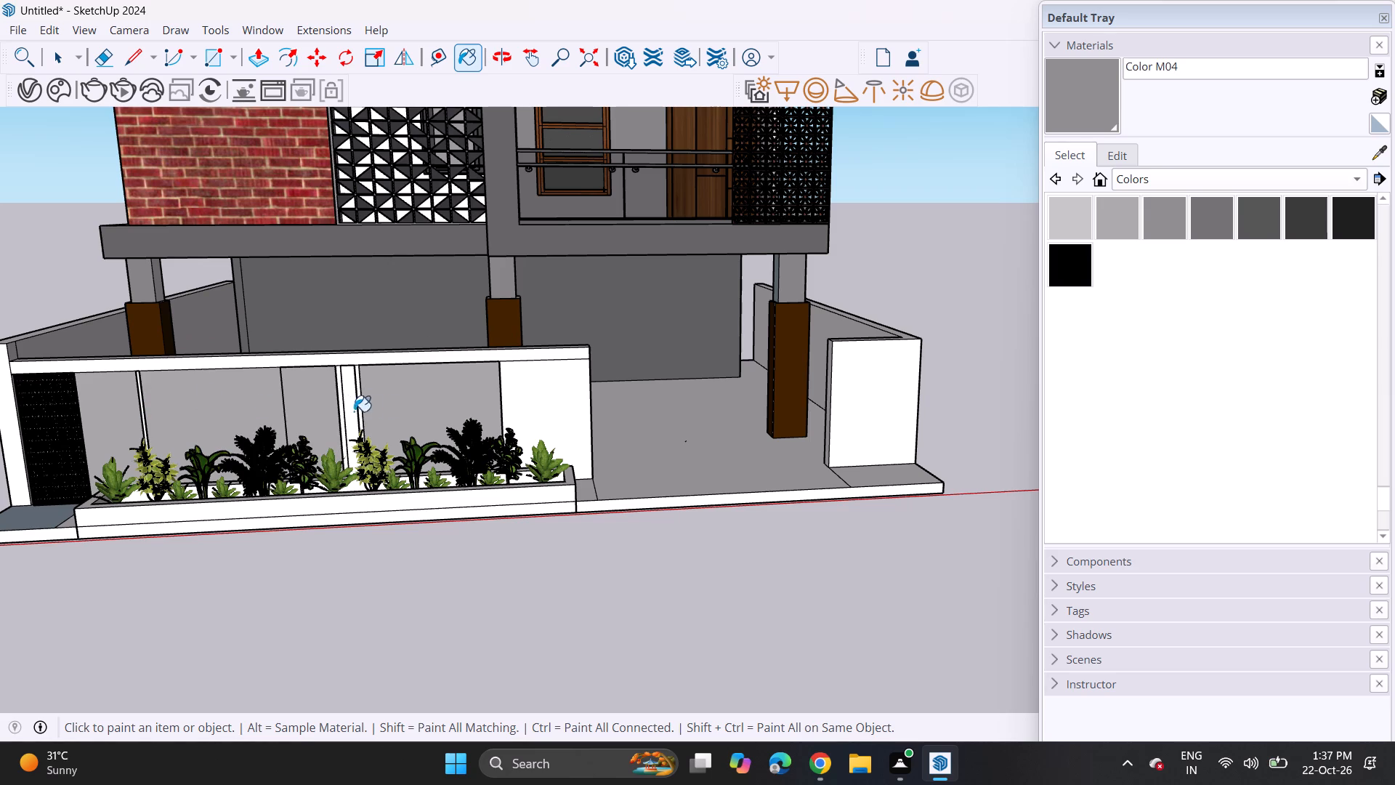
{"action": "left_click", "coordinate": [349, 406]}
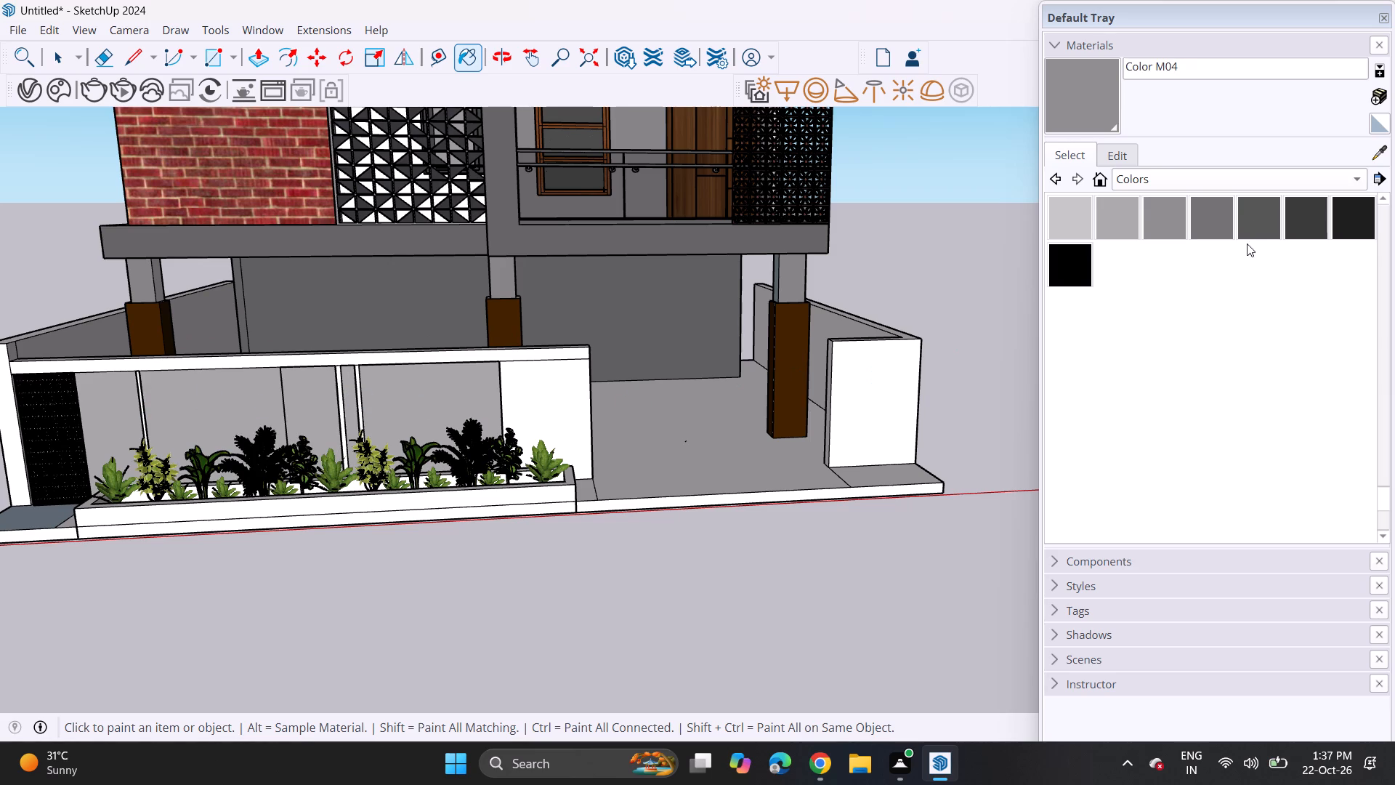
Paint the front compound wall's end panel and top band, the short wall across the gate opening and its side wall with Color M06.
{"action": "left_click", "coordinate": [1253, 218]}
{"action": "left_click", "coordinate": [571, 406]}
{"action": "left_click", "coordinate": [554, 360]}
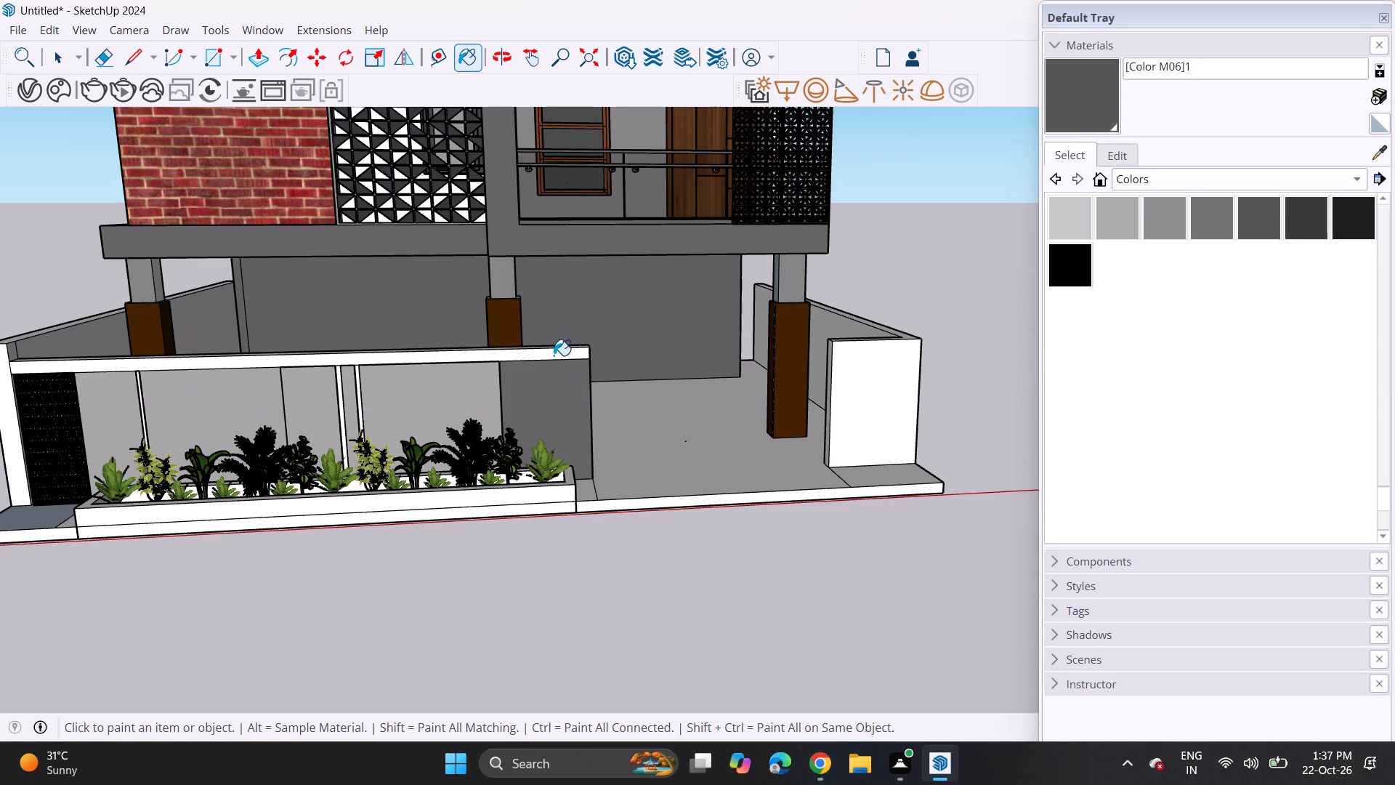
{"action": "left_click", "coordinate": [554, 355]}
{"action": "left_click", "coordinate": [885, 393]}
{"action": "scroll", "coordinate": [857, 377], "scroll_direction": "up", "scroll_amount": 1}
{"action": "scroll", "coordinate": [857, 377], "scroll_direction": "down", "scroll_amount": 6}
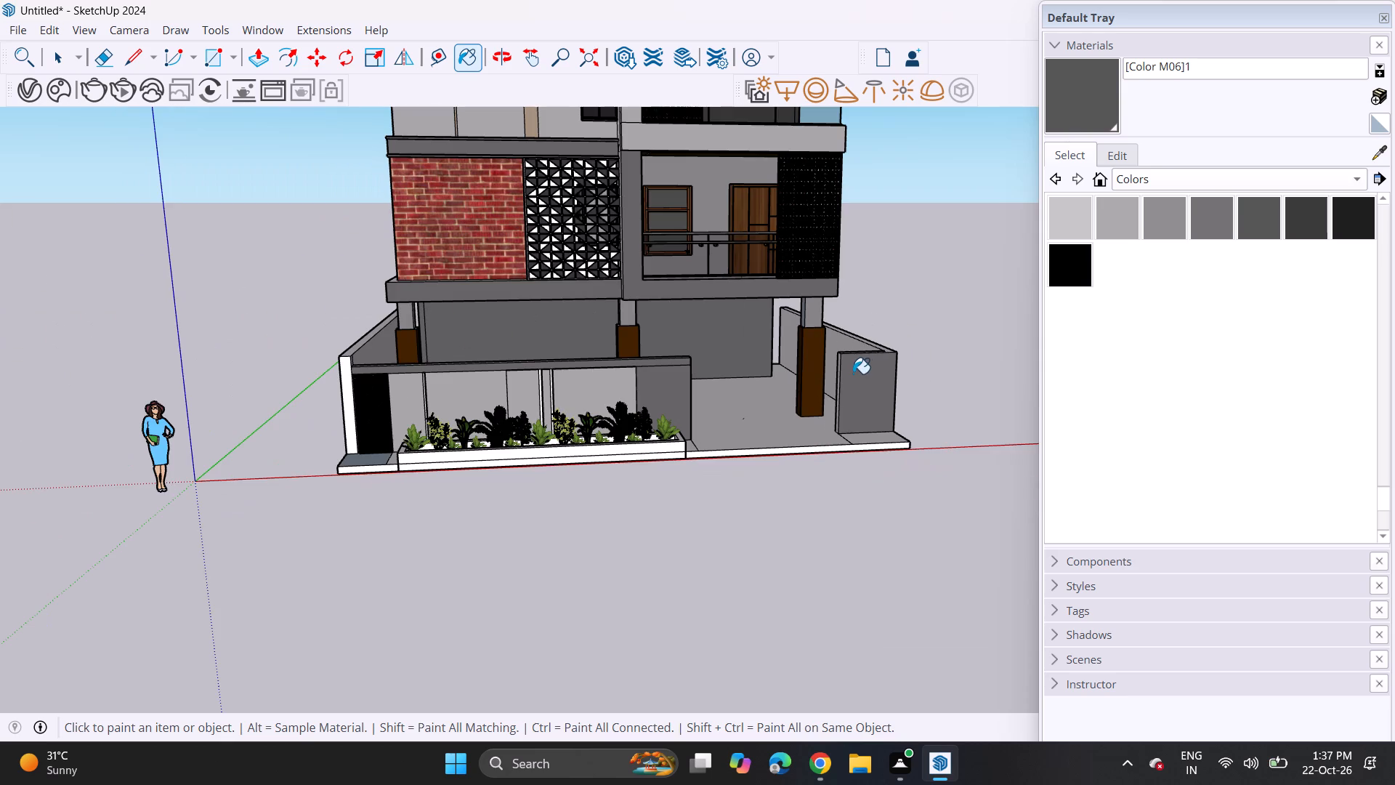
{"action": "left_click", "coordinate": [844, 340]}
Extrude the plinth's front face slightly further outward so it projects beyond the planter.
{"action": "middle_click_drag", "start_coordinate": [846, 354], "coordinate": [782, 294]}
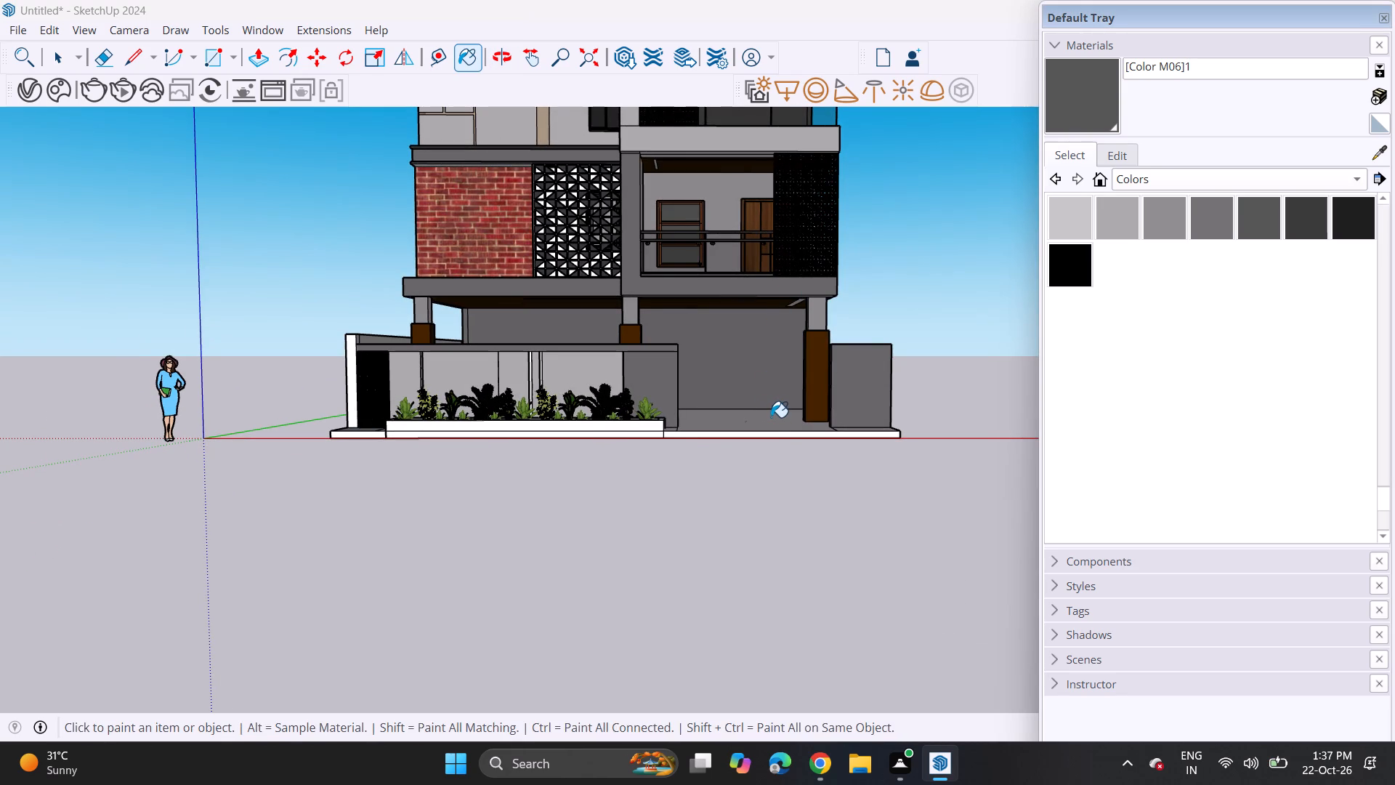
{"action": "middle_click_drag", "start_coordinate": [777, 415], "coordinate": [783, 549]}
{"action": "scroll", "coordinate": [695, 494], "scroll_direction": "up", "scroll_amount": 4}
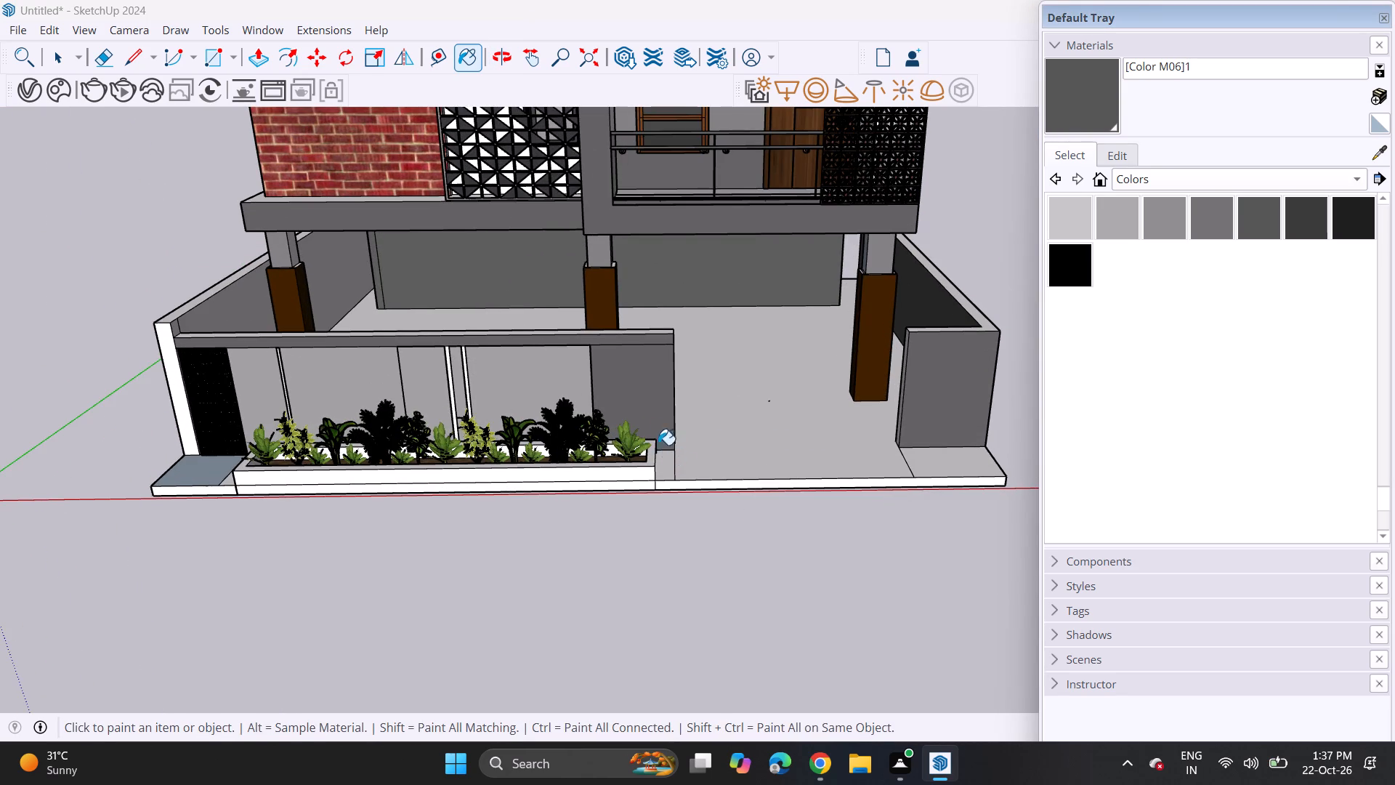
{"action": "middle_click_drag", "start_coordinate": [594, 360], "coordinate": [605, 467]}
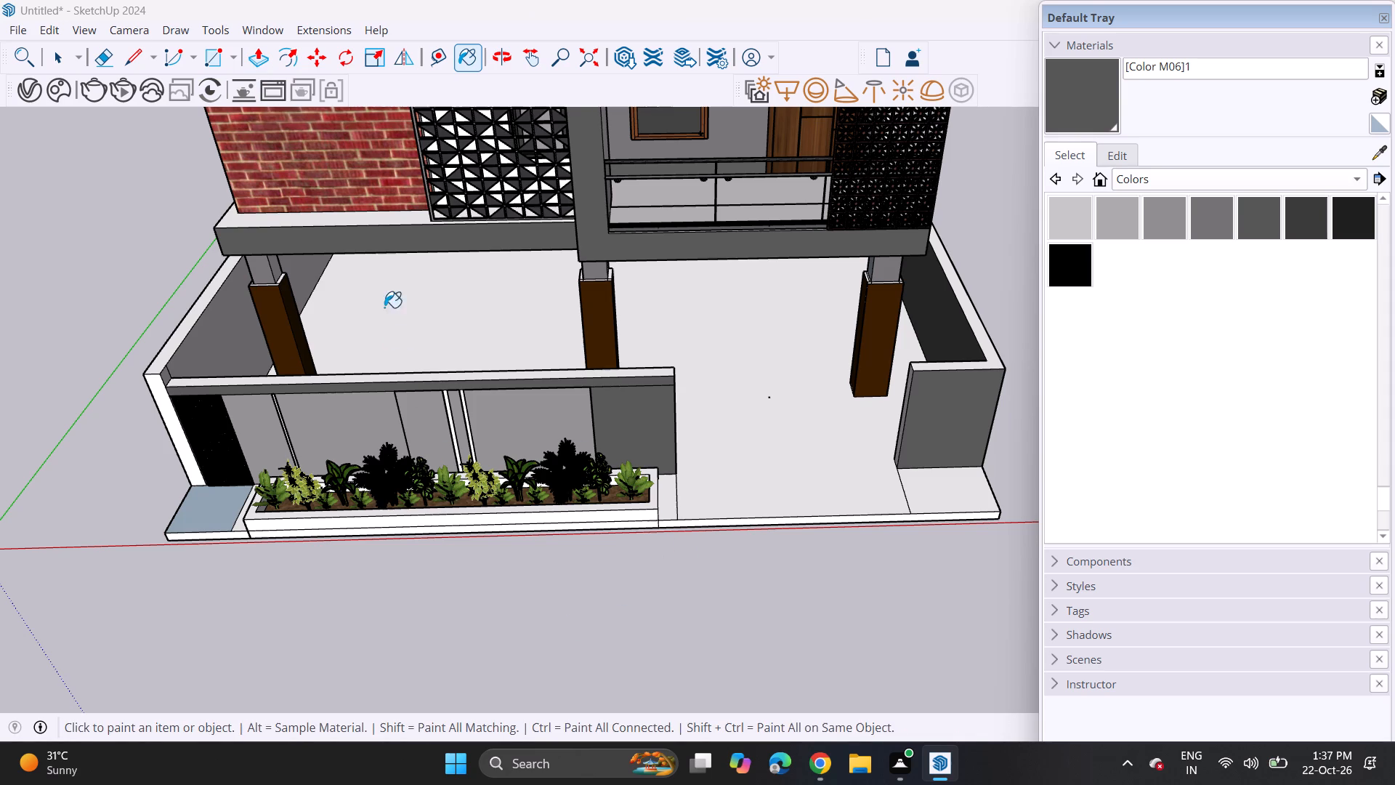
{"action": "left_click", "coordinate": [267, 64]}
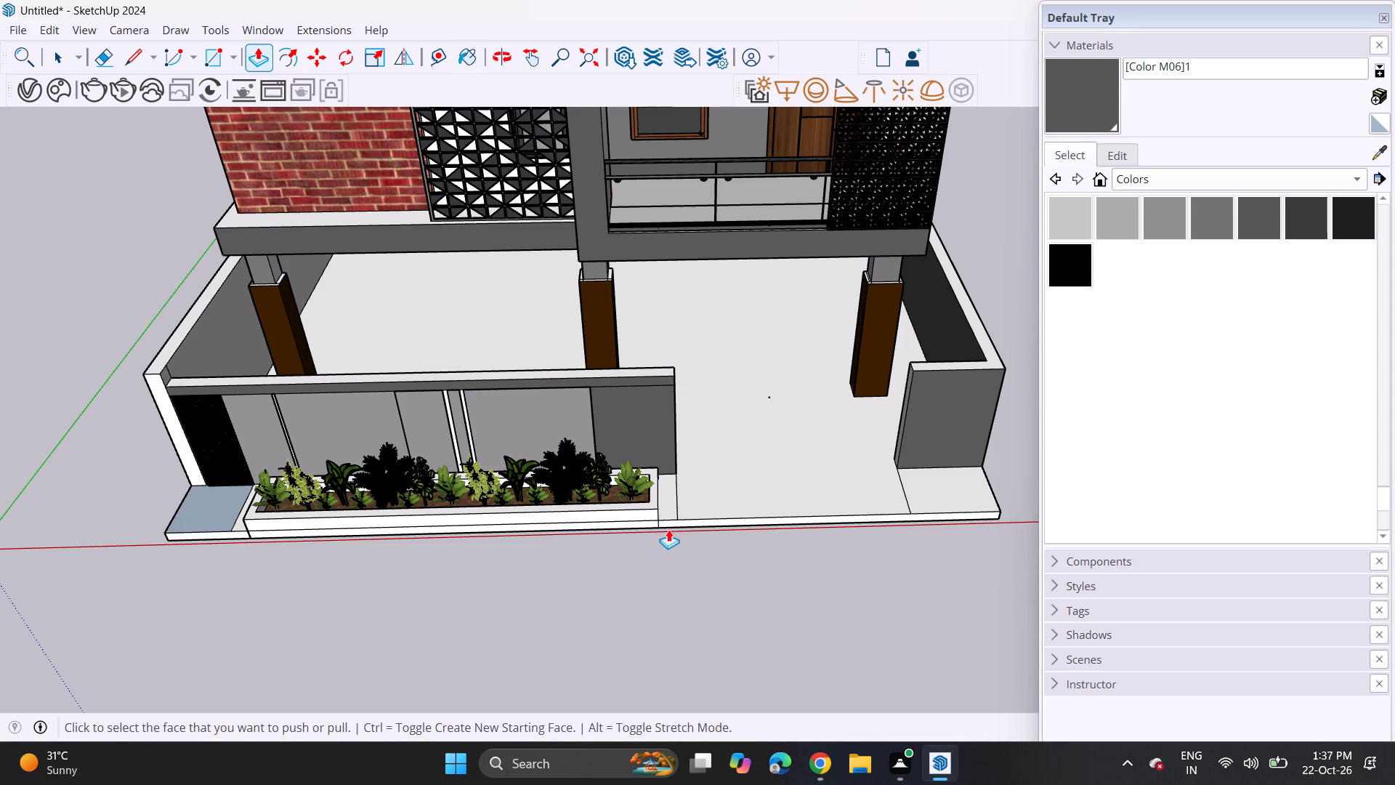
{"action": "left_click", "coordinate": [673, 524]}
{"action": "left_click", "coordinate": [669, 542]}
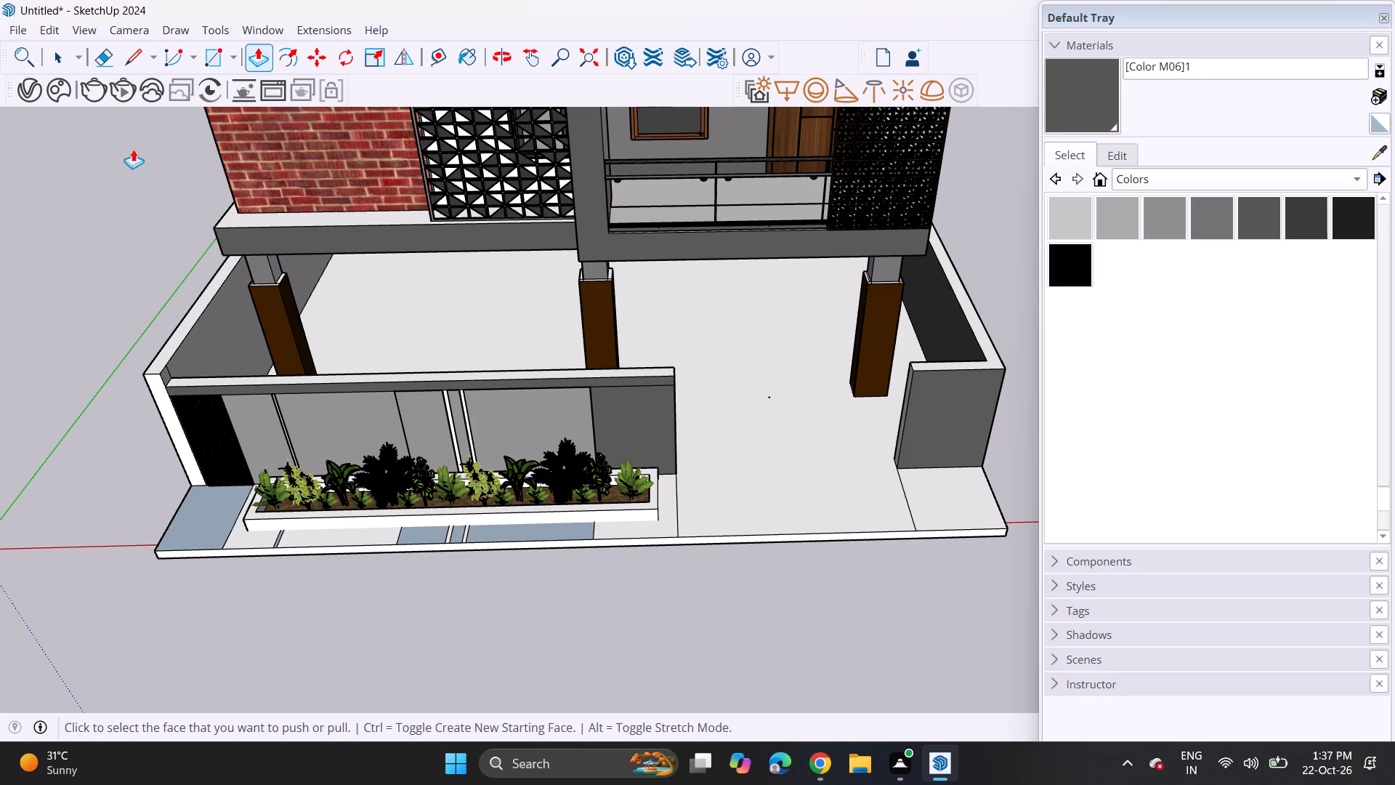
Erase the leftover dividing edges on the plinth's top surface in front of the planter.
{"action": "left_click", "coordinate": [106, 59]}
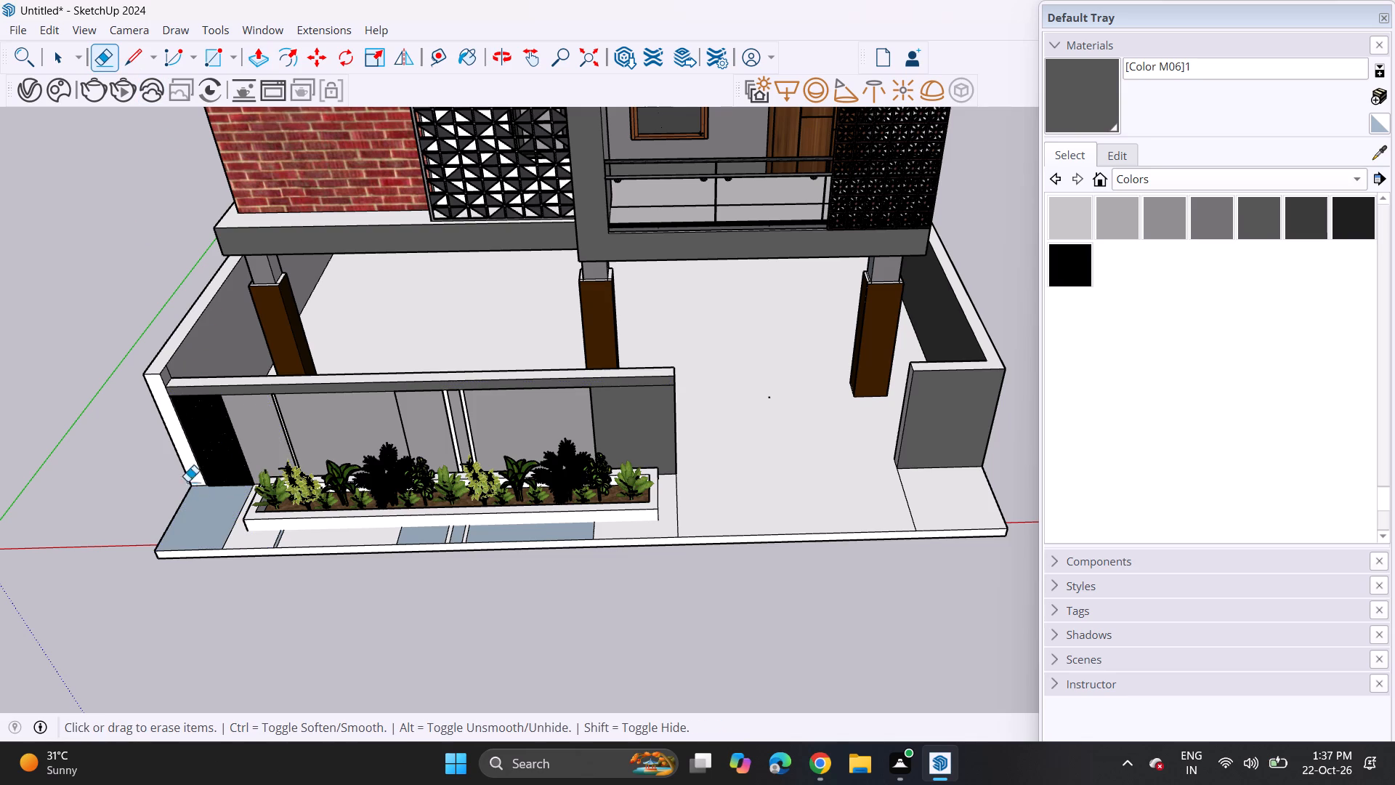
{"action": "left_click", "coordinate": [226, 542]}
{"action": "left_click", "coordinate": [279, 539]}
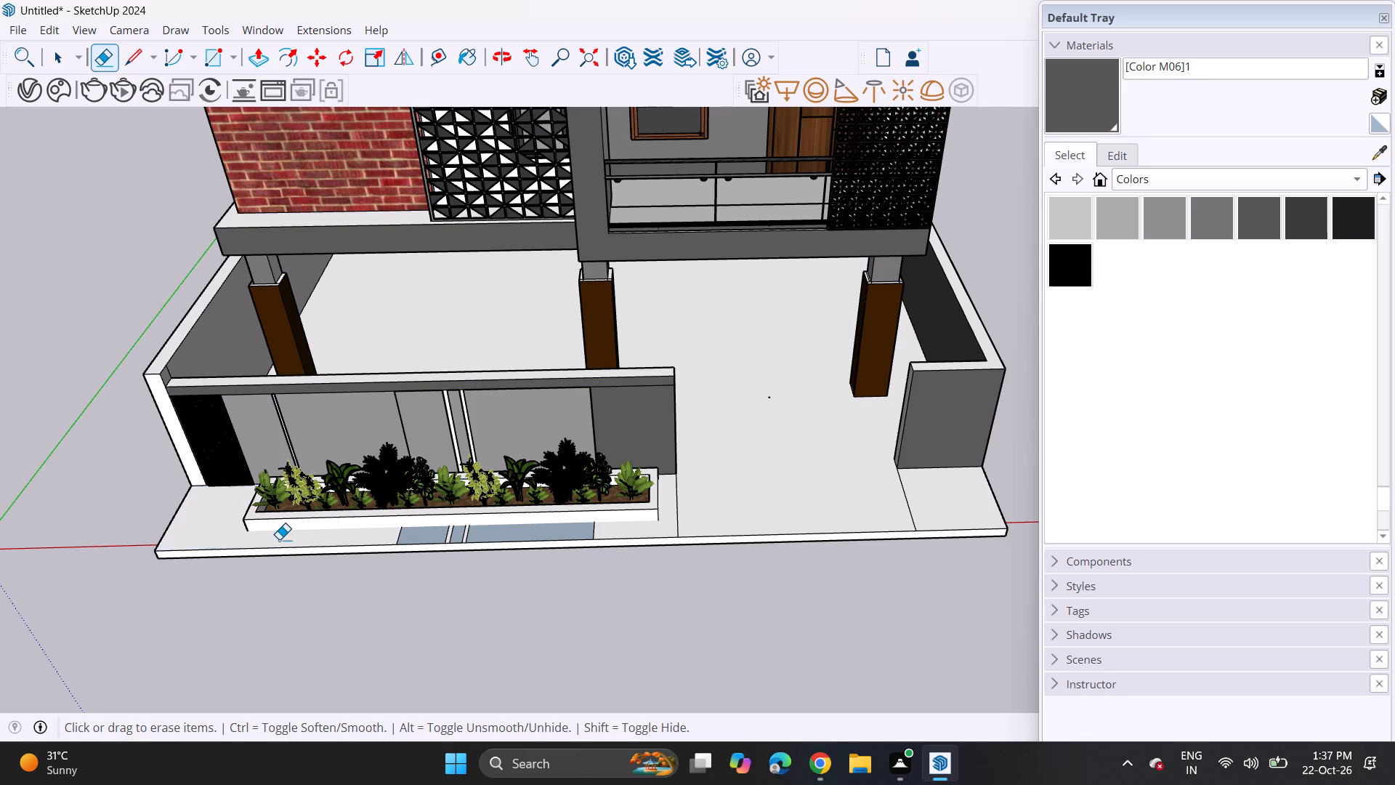
{"action": "left_click", "coordinate": [397, 538]}
{"action": "left_click", "coordinate": [450, 539]}
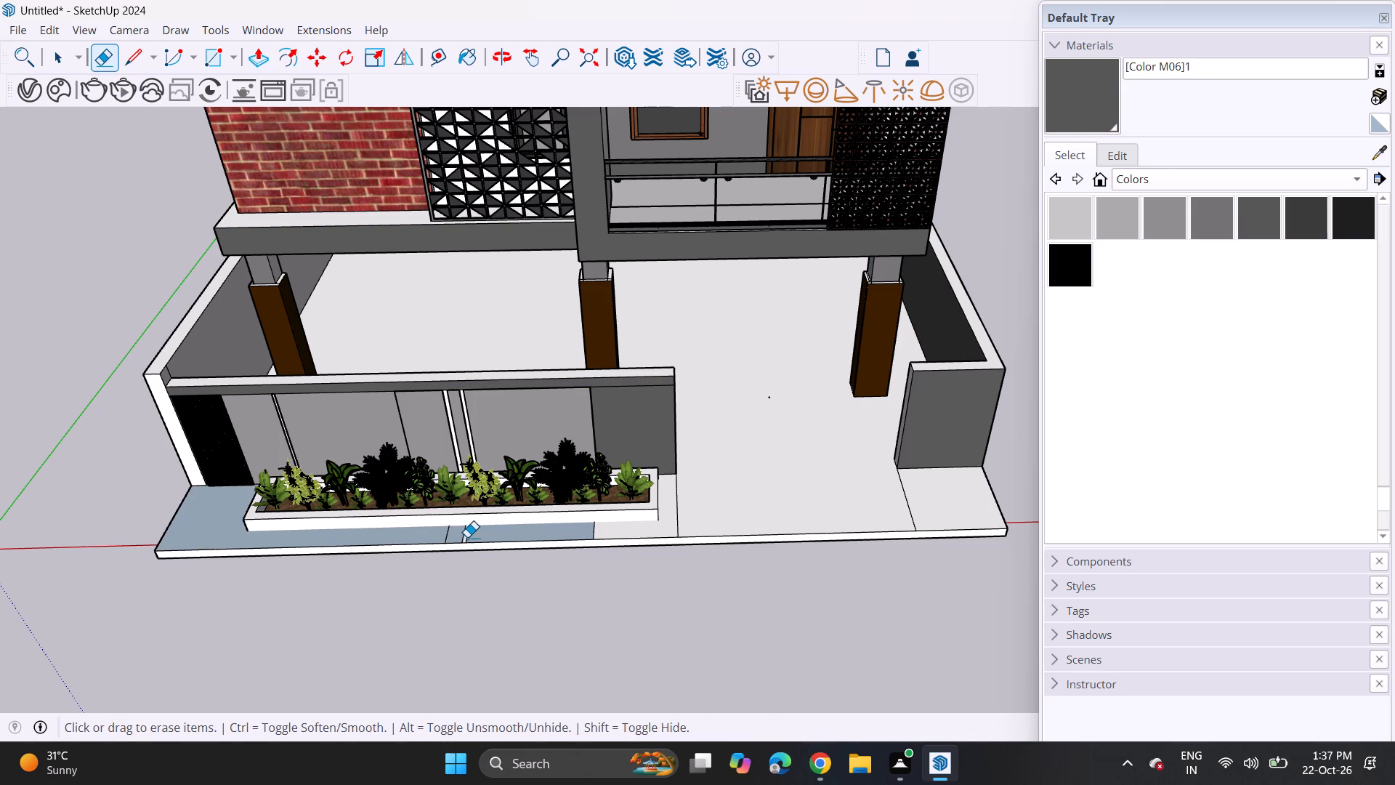
{"action": "left_click", "coordinate": [461, 536]}
{"action": "left_click", "coordinate": [449, 531]}
{"action": "left_click", "coordinate": [469, 536]}
{"action": "left_click", "coordinate": [596, 536]}
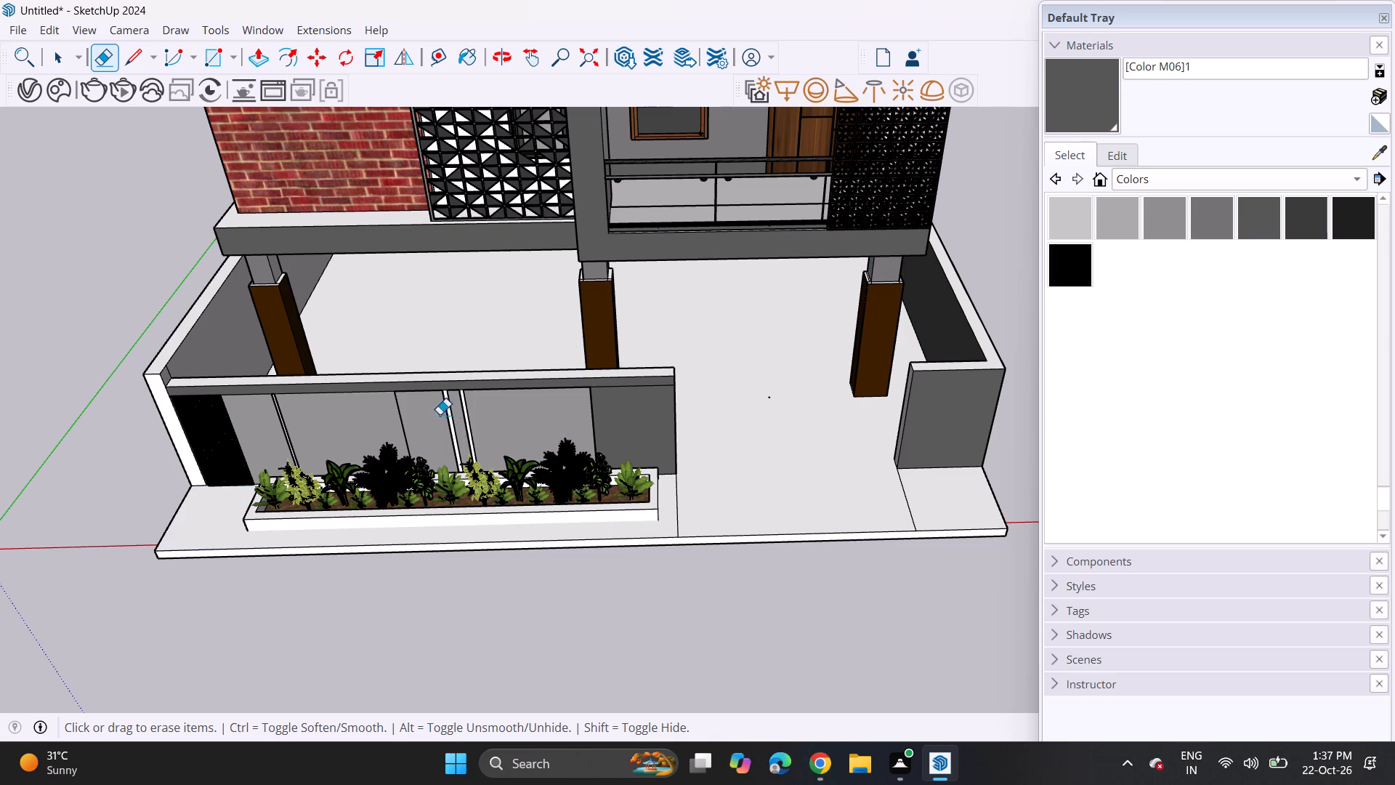
{"action": "key", "text": "space"}
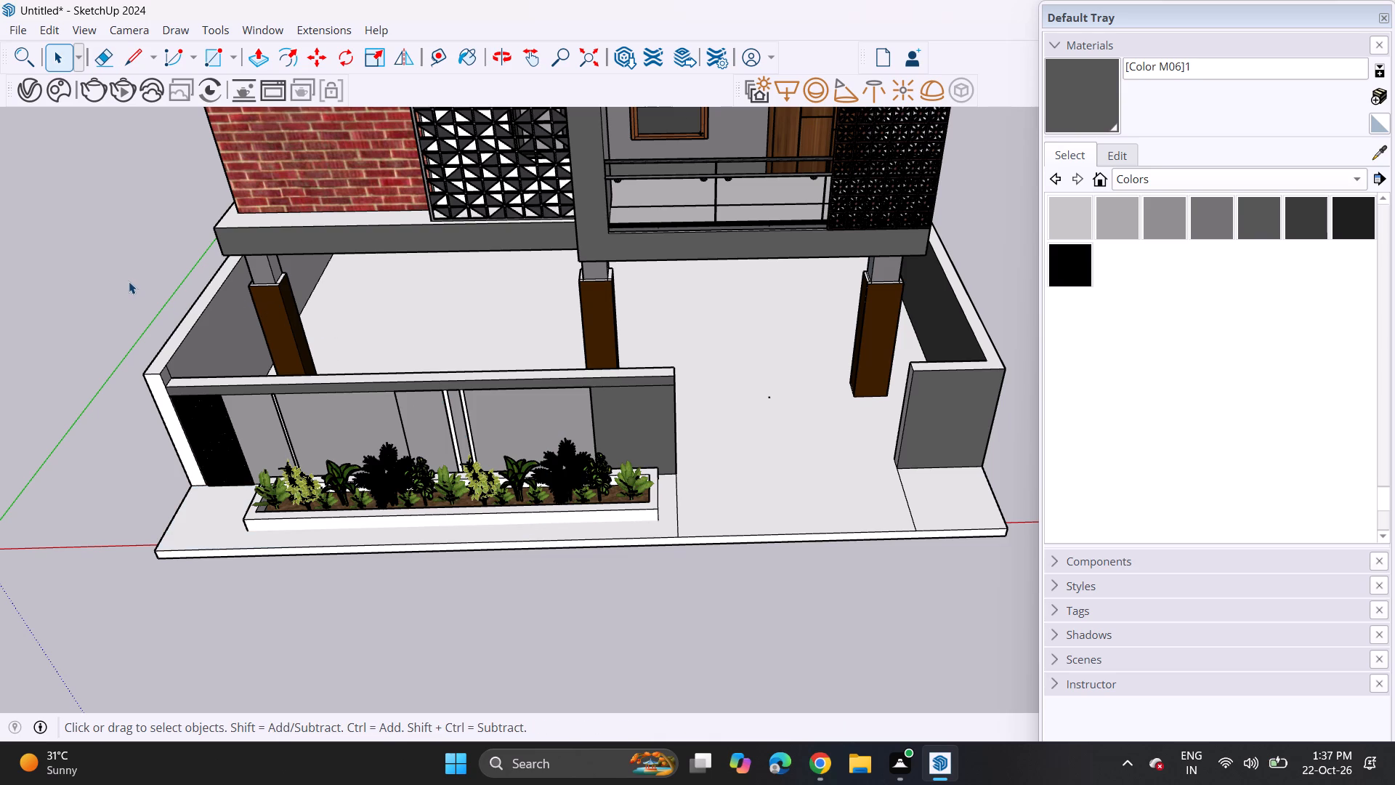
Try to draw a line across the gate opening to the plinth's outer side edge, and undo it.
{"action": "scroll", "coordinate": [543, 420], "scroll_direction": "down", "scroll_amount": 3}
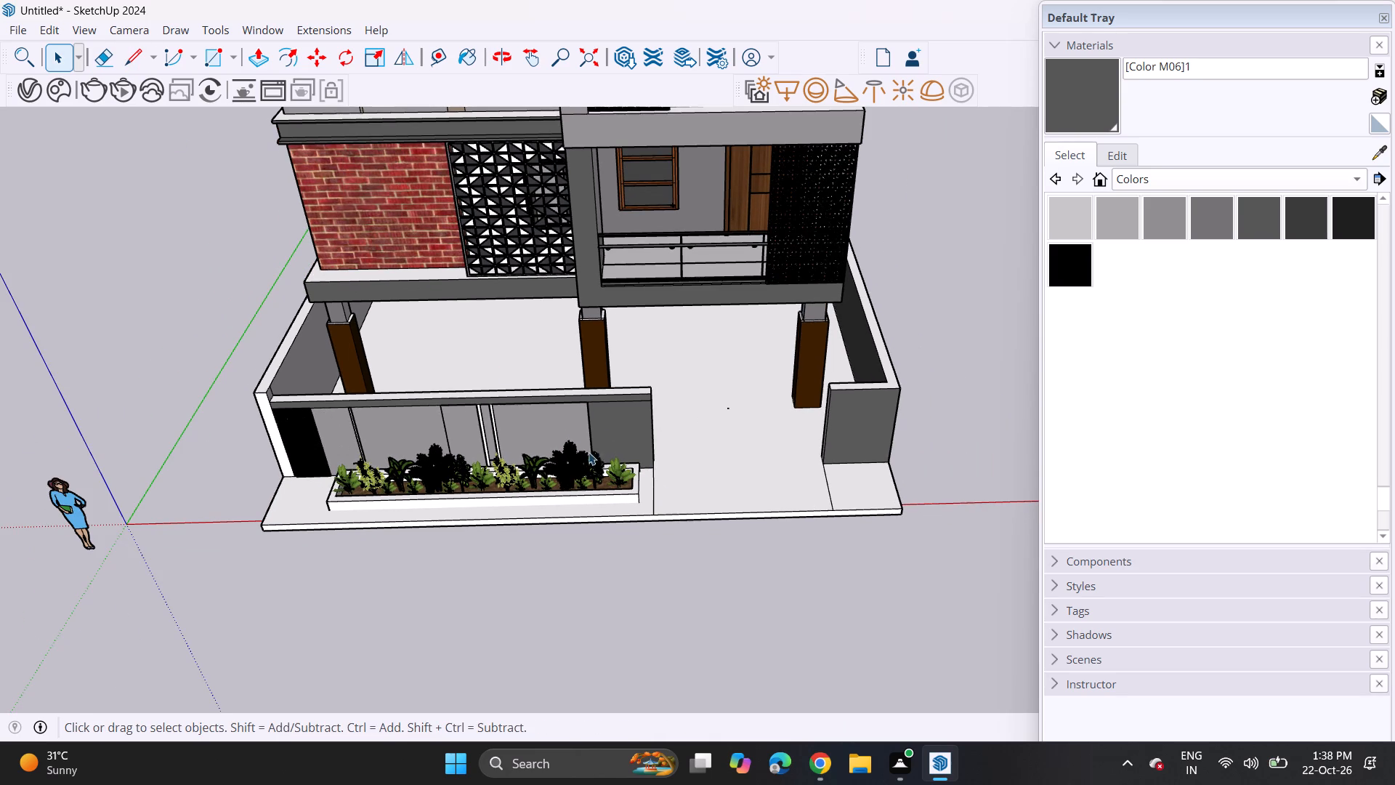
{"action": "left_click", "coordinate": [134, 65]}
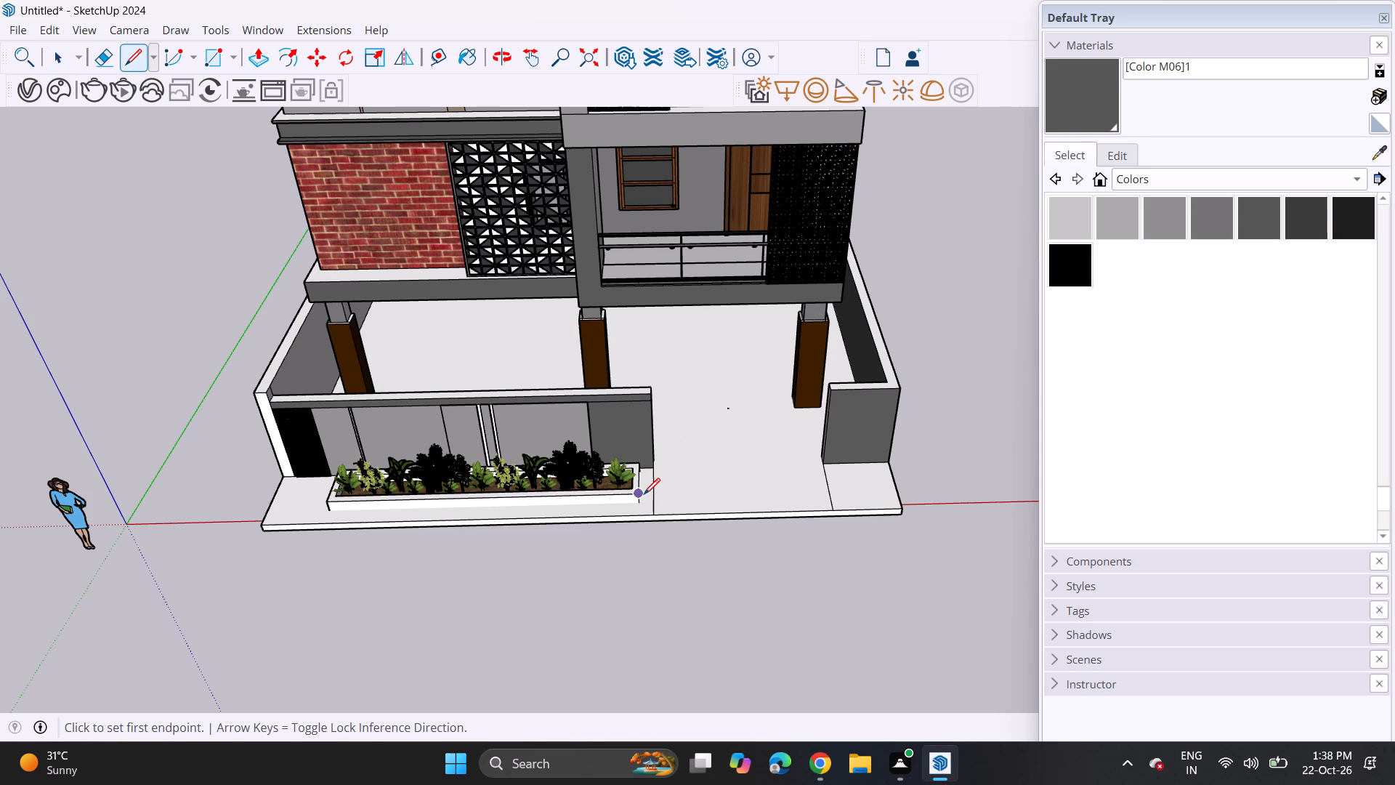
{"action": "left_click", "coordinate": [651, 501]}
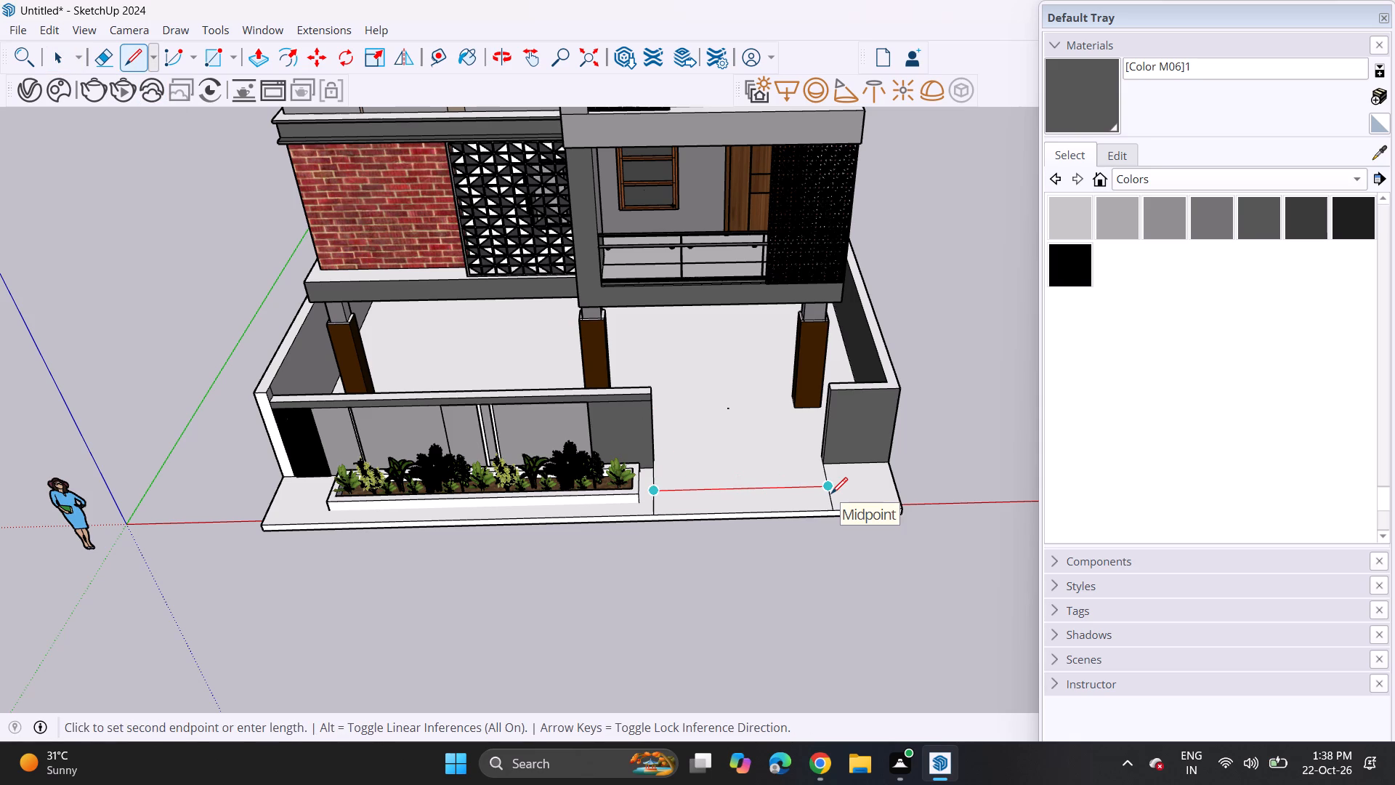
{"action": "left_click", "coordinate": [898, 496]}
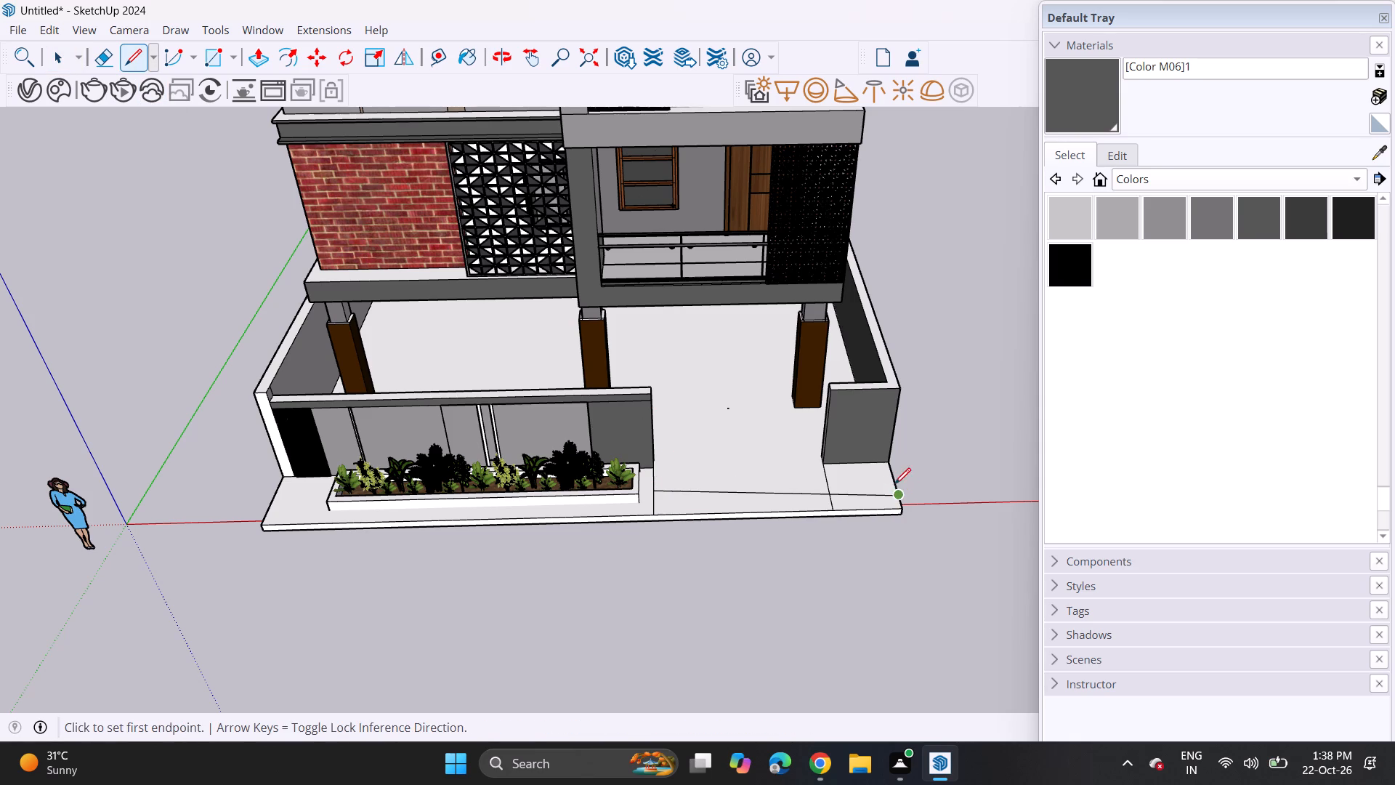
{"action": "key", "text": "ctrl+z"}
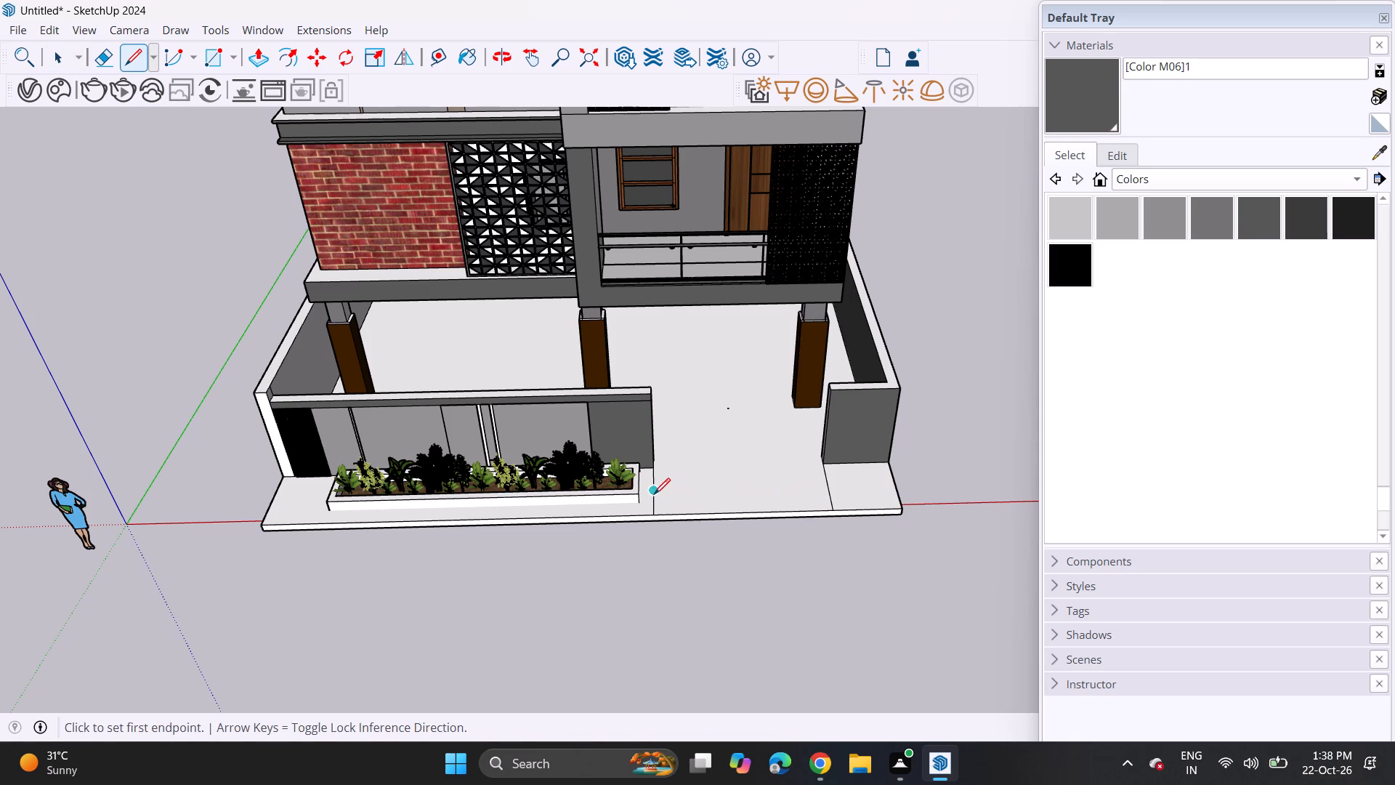
Draw a line parallel to the red axis from the midpoint of the plinth's dividing edge across the gate opening to its outer side edge.
{"action": "left_click", "coordinate": [654, 494]}
{"action": "left_click", "coordinate": [892, 485]}
Erase the two short dividing edges in front of the new line on the plinth at the gate opening.
{"action": "left_click", "coordinate": [106, 59]}
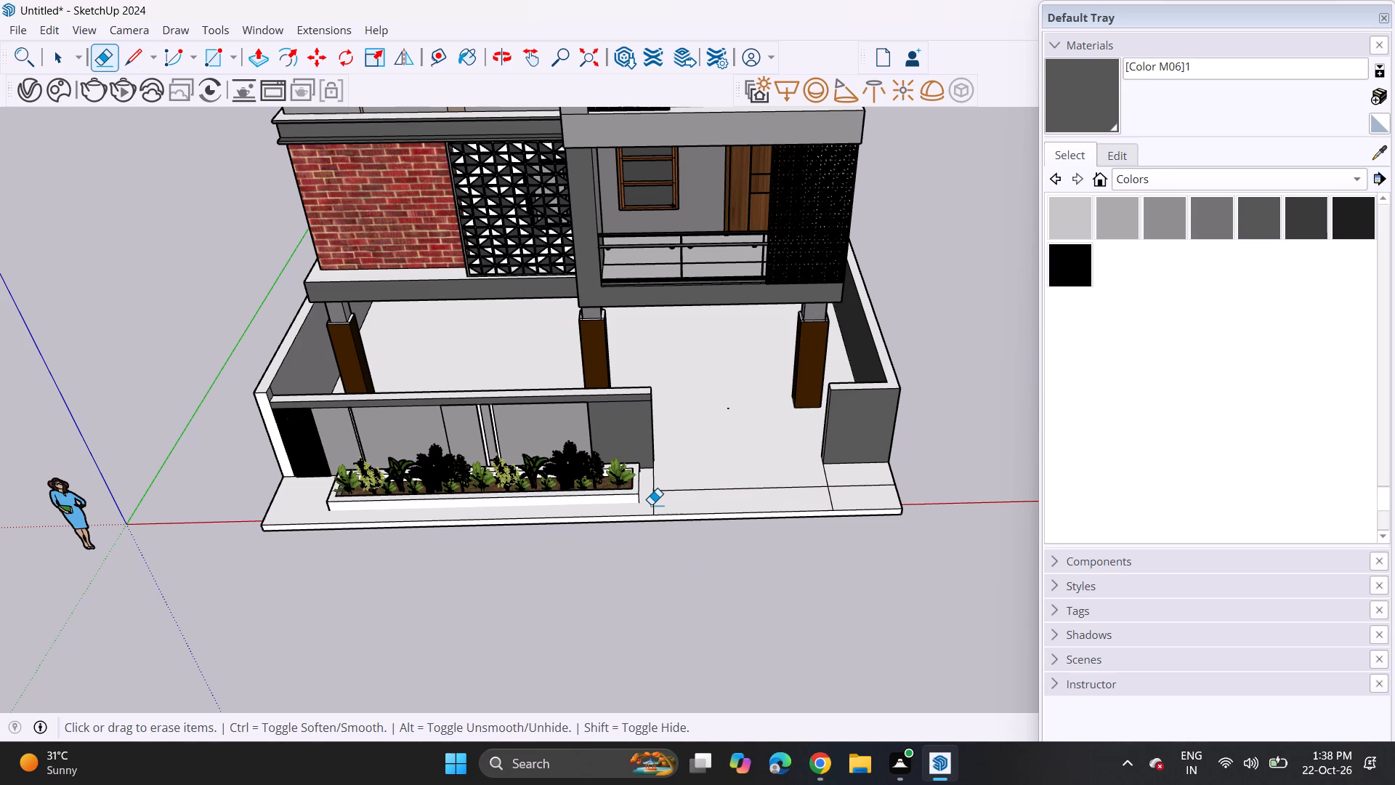
{"action": "left_click", "coordinate": [657, 500]}
{"action": "left_click", "coordinate": [822, 494]}
{"action": "left_click_drag", "start_coordinate": [838, 491], "coordinate": [822, 491]}
Paint the plinth's top strip around the planter and across the gate with Vegetation Honey Locust from Landscaping, Fencing and Vegetation.
{"action": "key", "text": "space"}
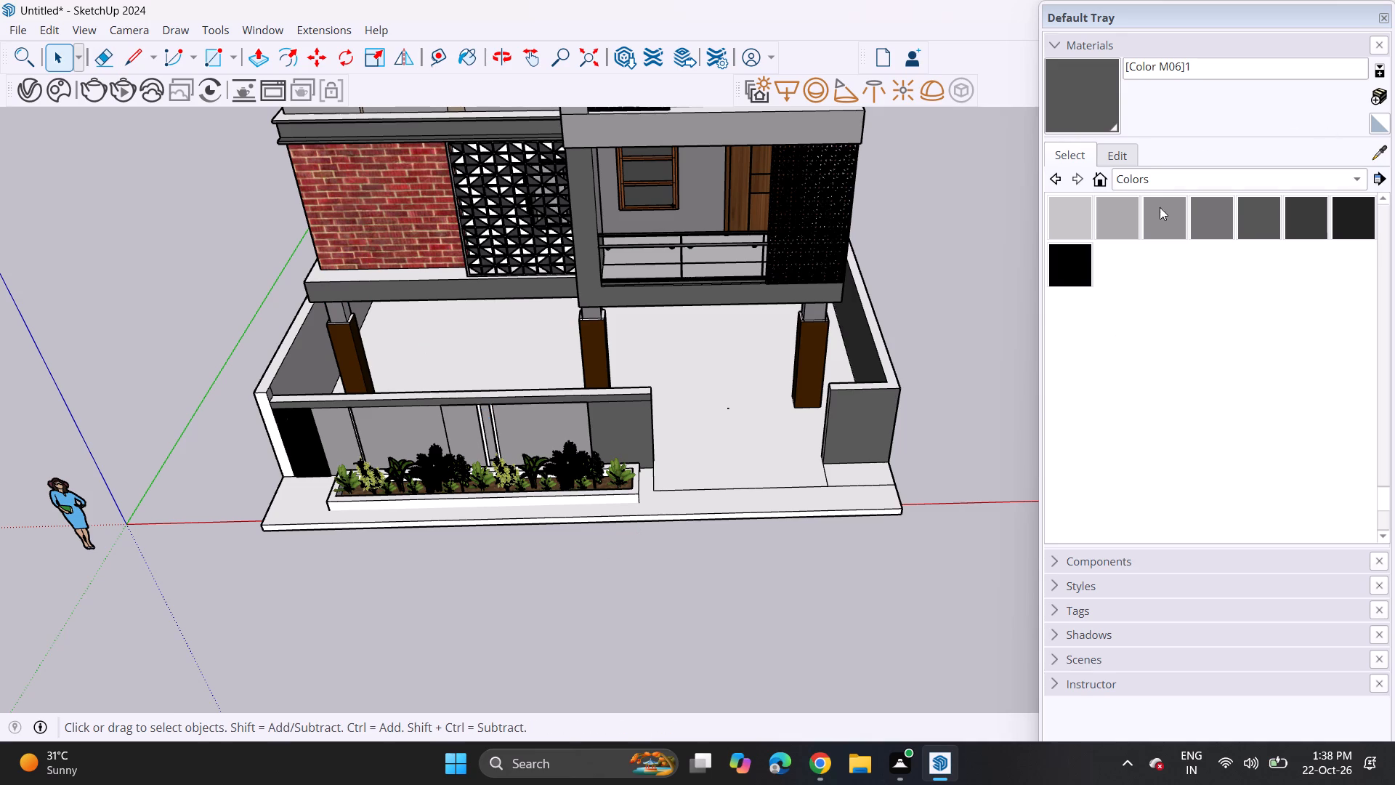
{"action": "left_click", "coordinate": [1157, 182]}
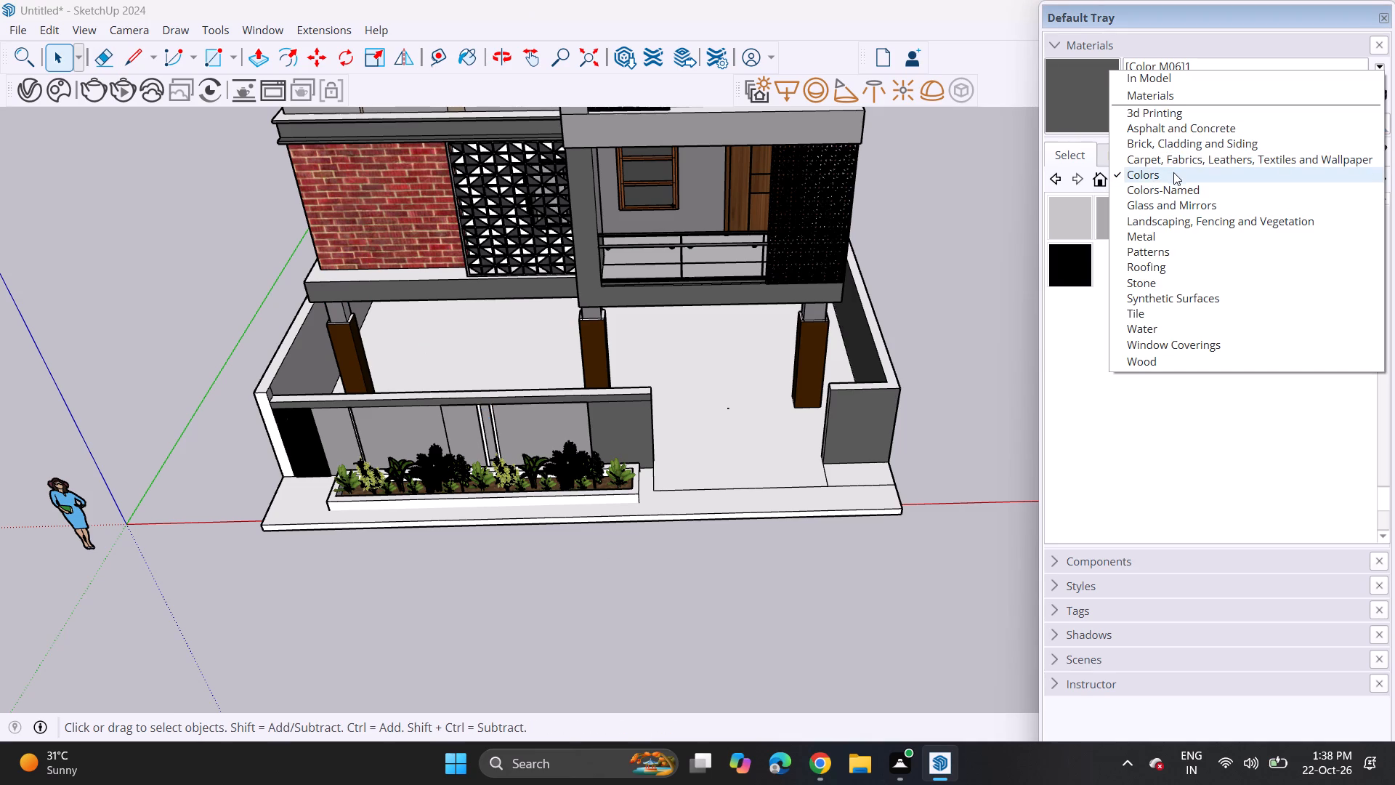
{"action": "left_click", "coordinate": [1181, 222]}
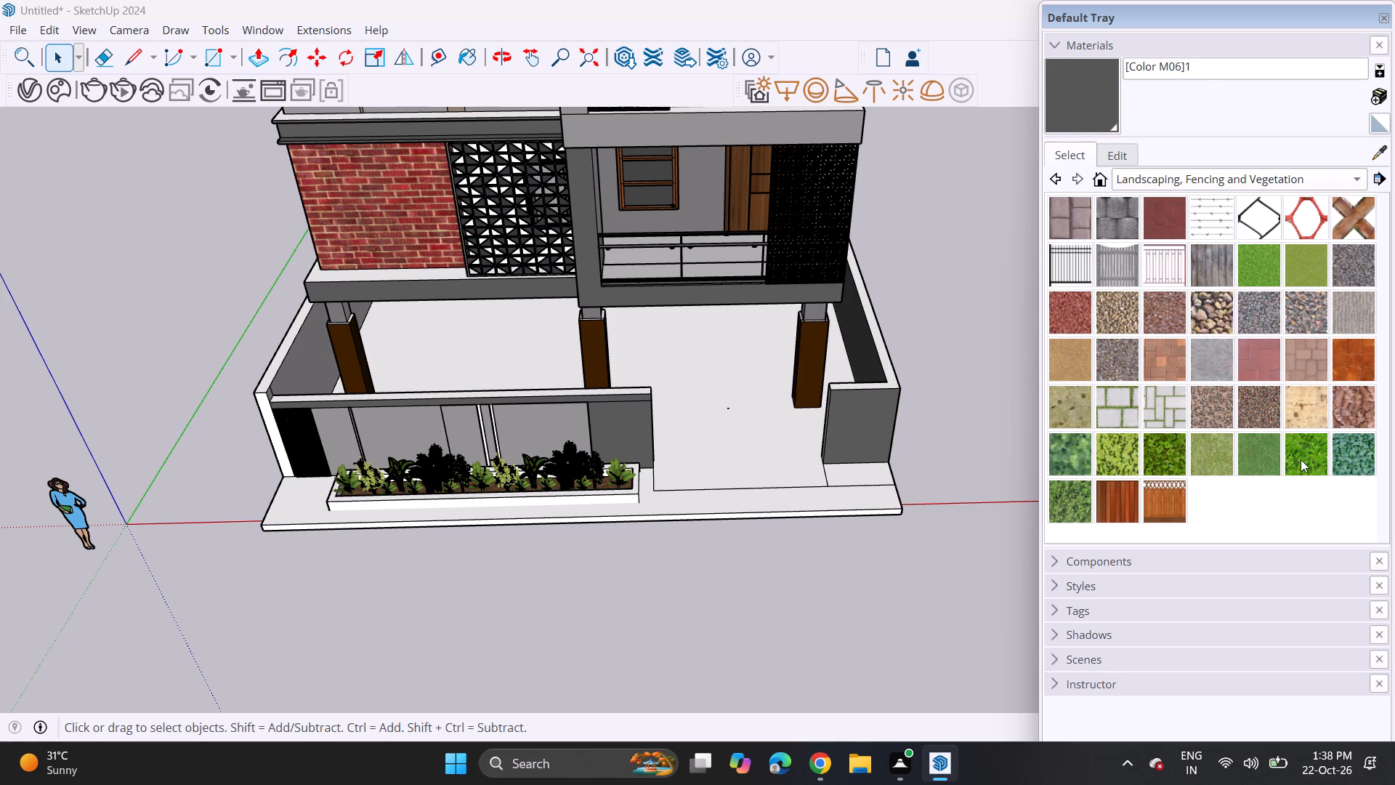
{"action": "left_click", "coordinate": [1301, 459]}
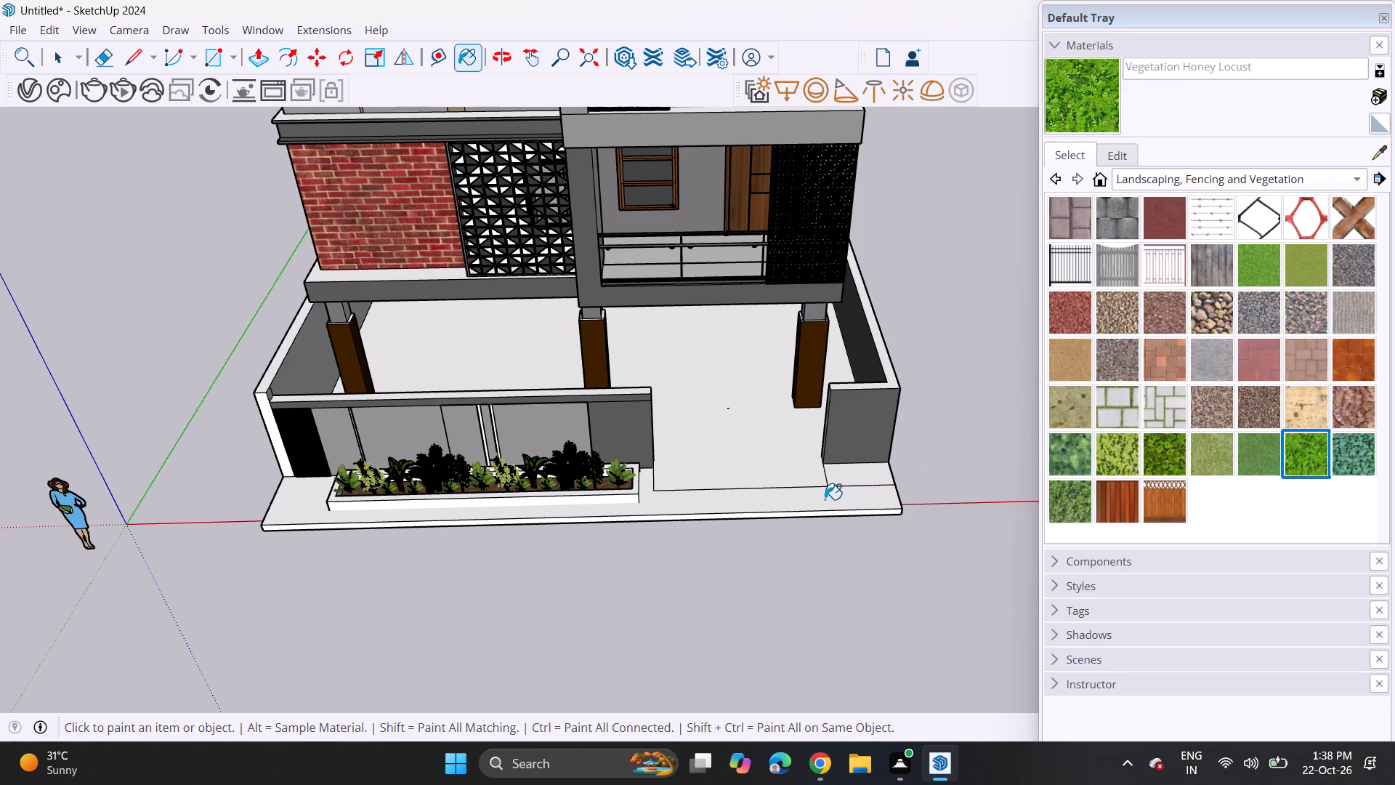
{"action": "left_click", "coordinate": [825, 499]}
{"action": "middle_click_drag", "start_coordinate": [669, 505], "coordinate": [628, 408]}
{"action": "scroll", "coordinate": [637, 454], "scroll_direction": "up", "scroll_amount": 10}
{"action": "middle_click_drag", "start_coordinate": [634, 518], "coordinate": [669, 552]}
{"action": "scroll", "coordinate": [676, 552], "scroll_direction": "up", "scroll_amount": 1}
{"action": "scroll", "coordinate": [668, 542], "scroll_direction": "down", "scroll_amount": 12}
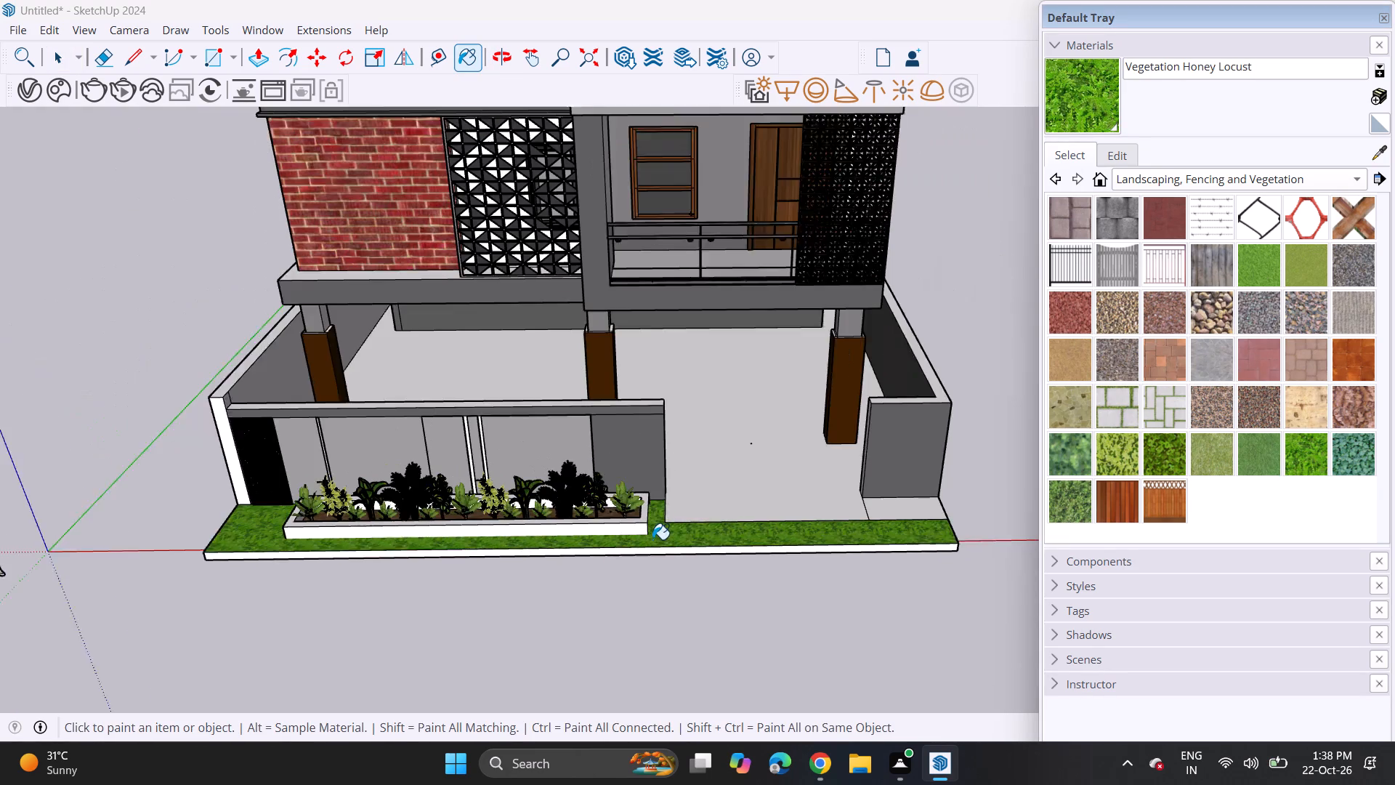
Set the Vegetation Honey Locust texture size to 5'.
{"action": "left_click", "coordinate": [1120, 157]}
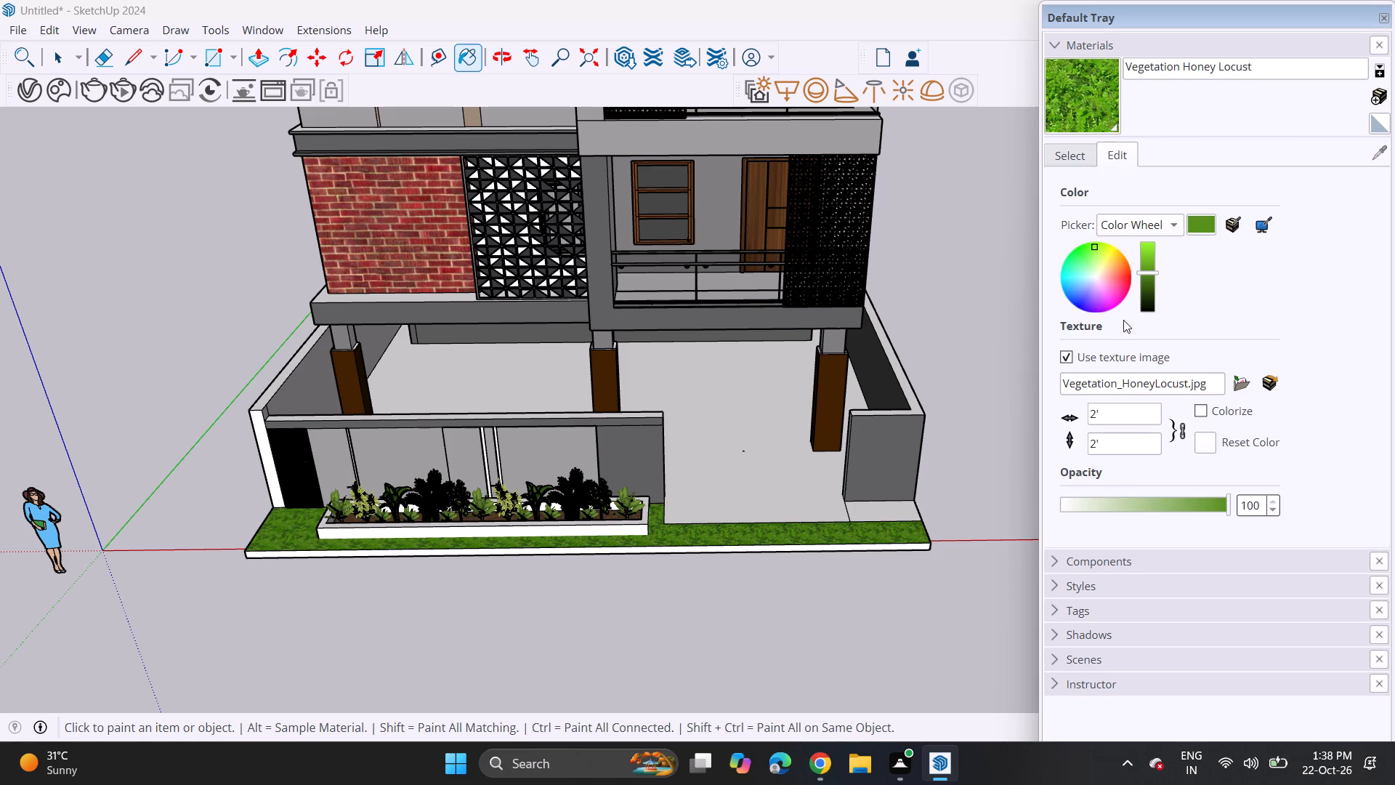
{"action": "left_click", "coordinate": [1114, 419]}
{"action": "key", "text": "Delete"}
{"action": "key", "text": "BackSpace"}
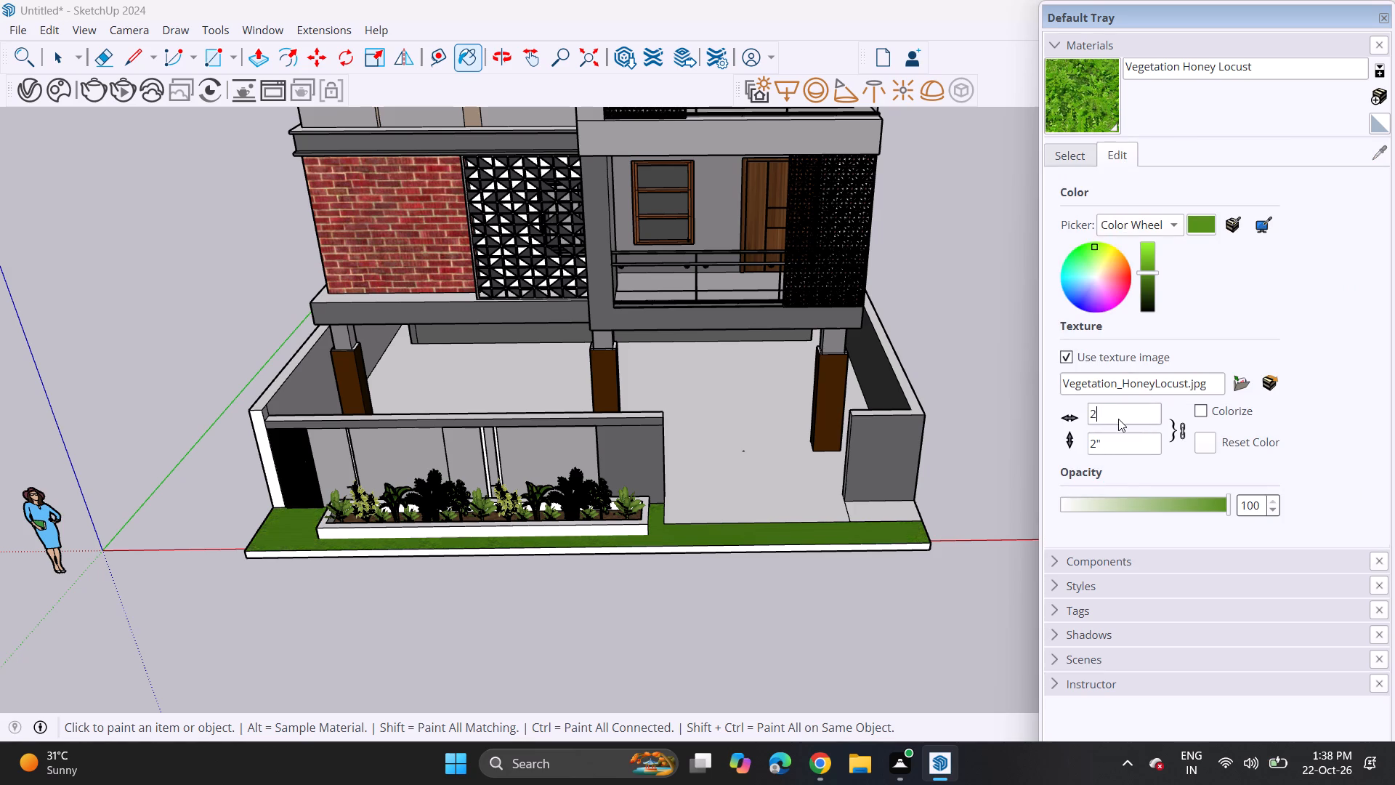
{"action": "key", "text": "BackSpace"}
{"action": "key", "text": "BackSpace"}
{"action": "key", "text": "BackSpace"}
{"action": "type", "text": "5'"}
{"action": "key", "text": "Return"}
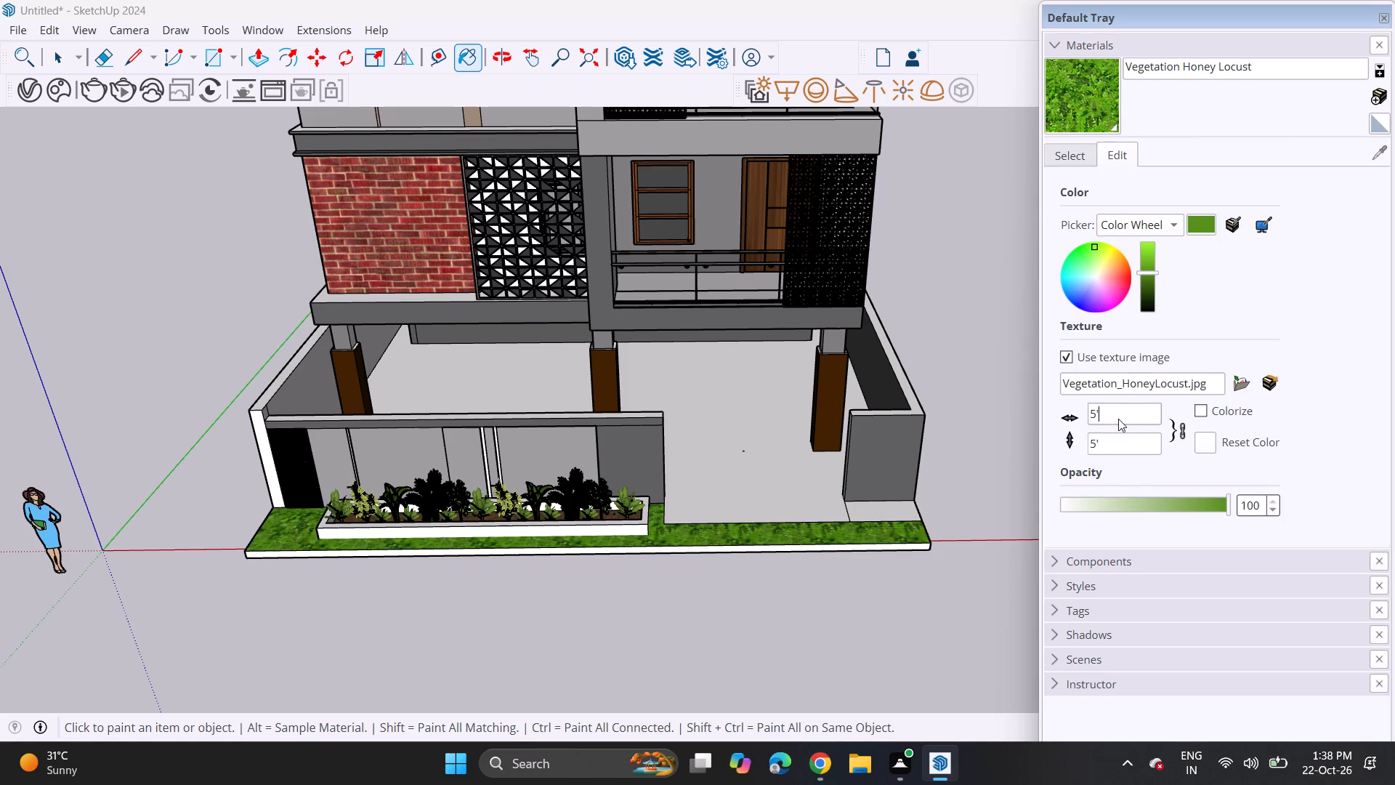
{"action": "key", "text": "space"}
{"action": "key", "text": "space"}
Draw a line along the base of the planter-side compound wall, from its front corner to its rear edge, separating wall from plinth.
{"action": "middle_click_drag", "start_coordinate": [871, 457], "coordinate": [869, 412]}
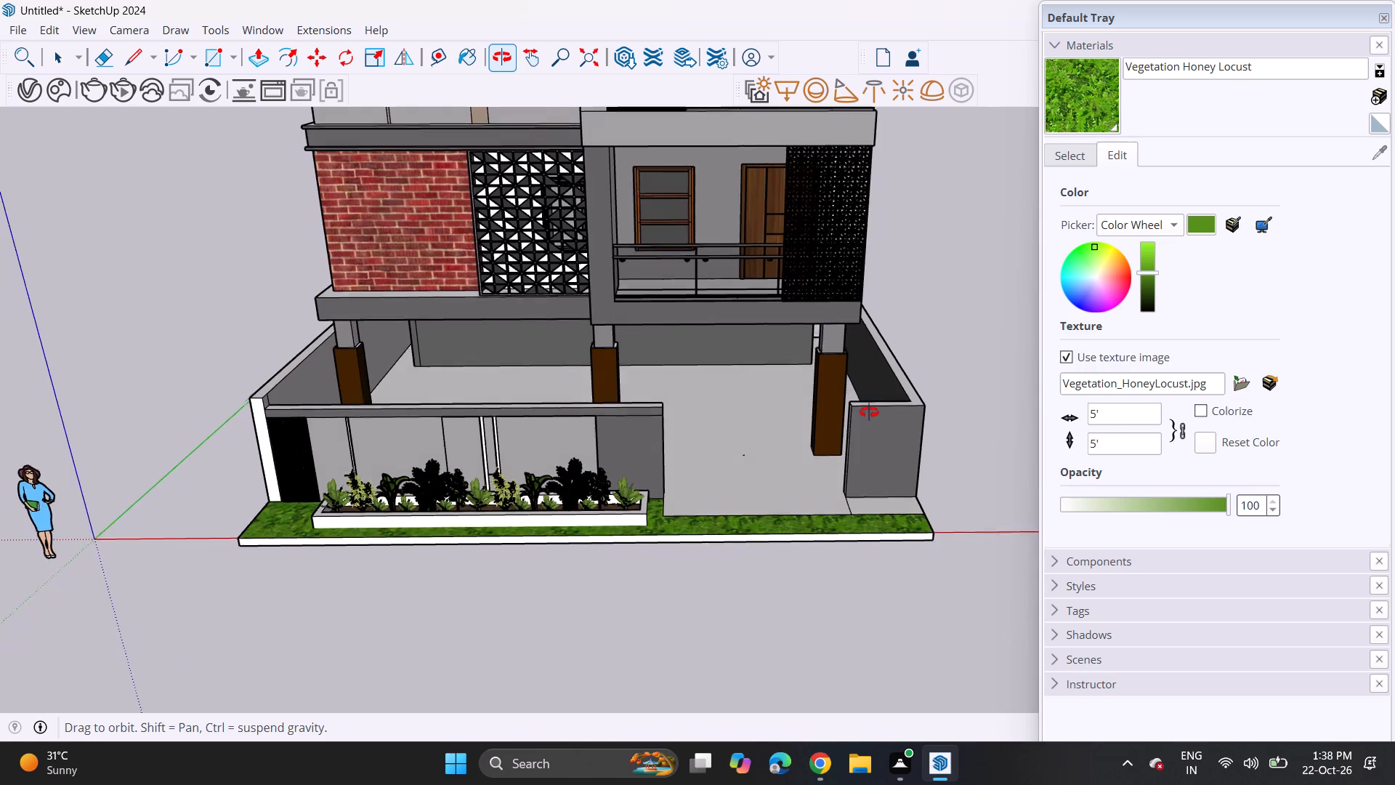
{"action": "middle_click_drag", "start_coordinate": [869, 412], "coordinate": [881, 312]}
{"action": "scroll", "coordinate": [849, 356], "scroll_direction": "down", "scroll_amount": 4}
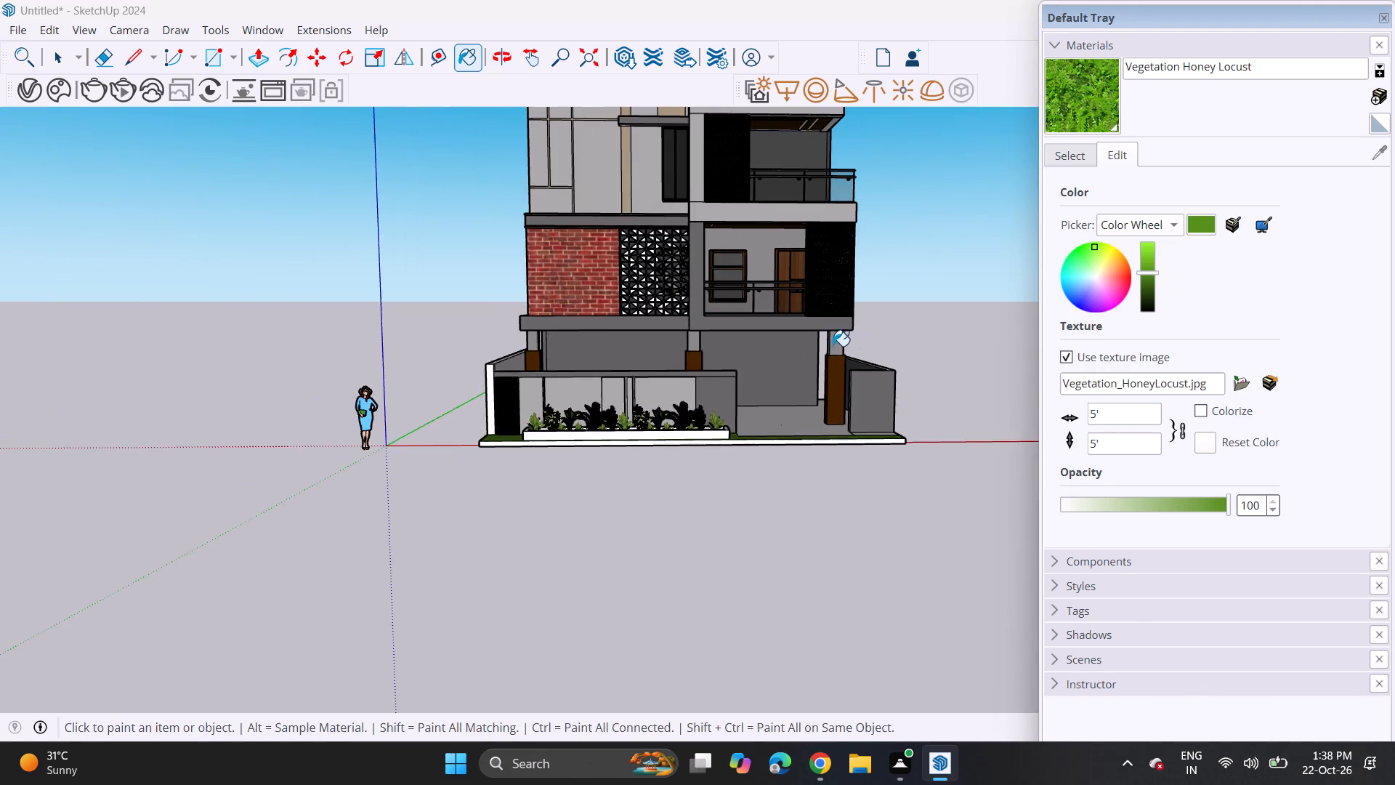
{"action": "middle_click_drag", "start_coordinate": [830, 346], "coordinate": [749, 473]}
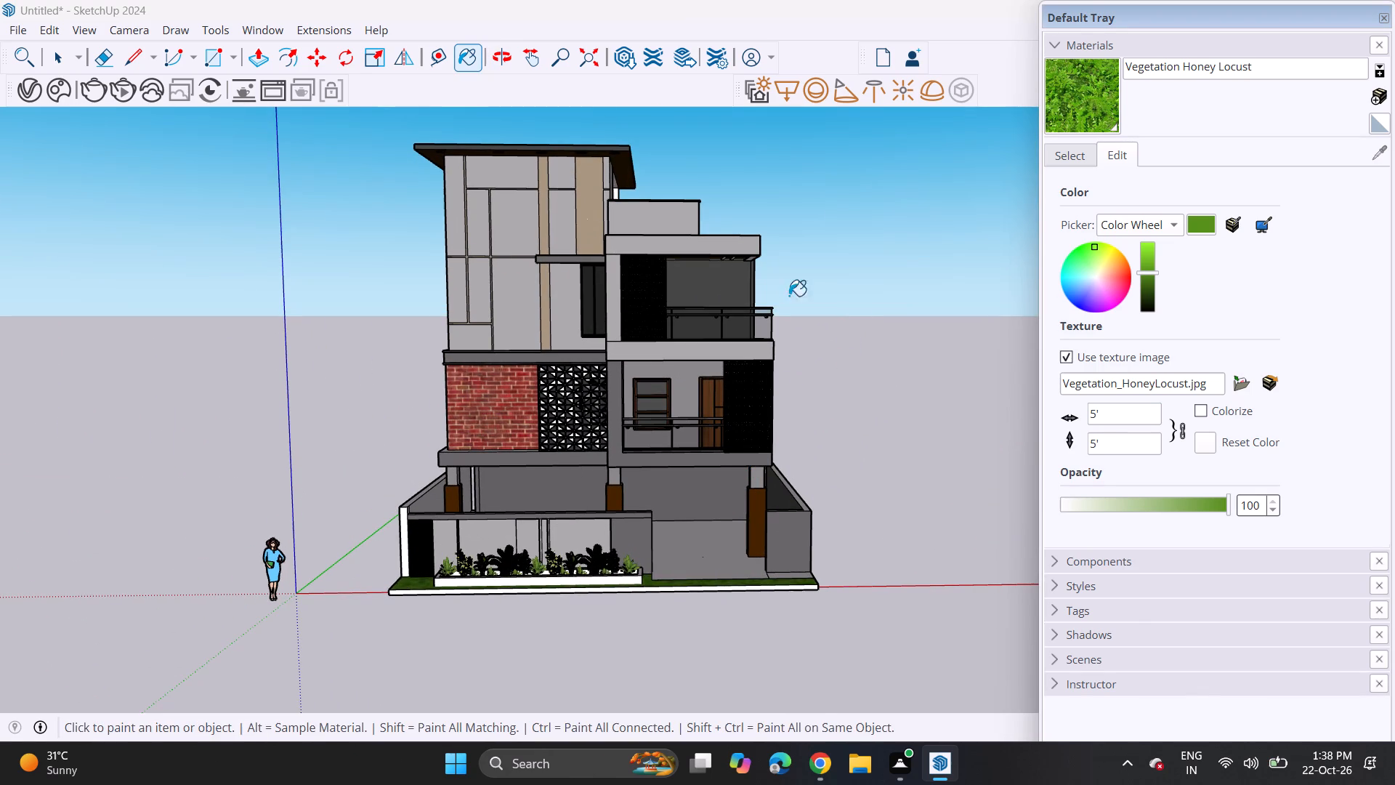
{"action": "key", "text": "space"}
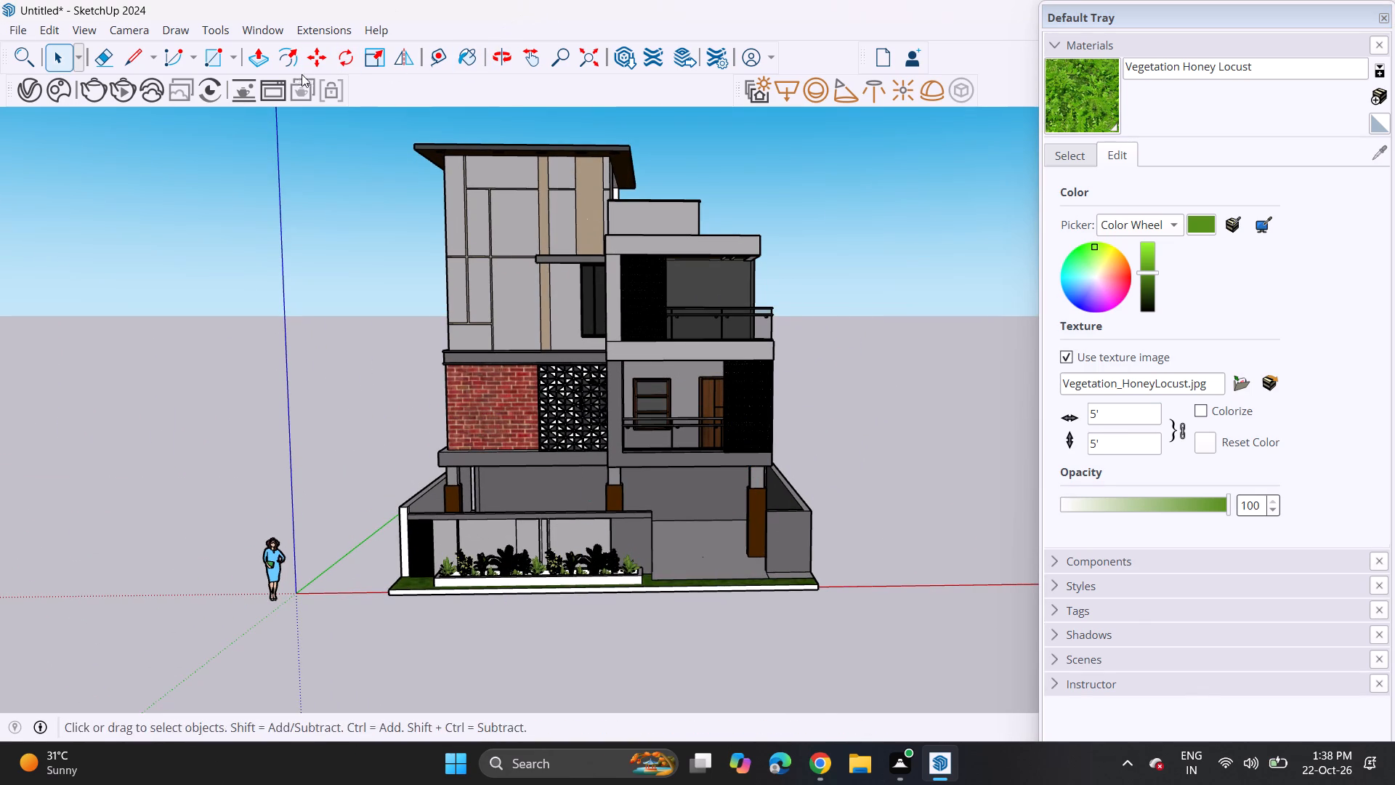
{"action": "left_click", "coordinate": [248, 49]}
{"action": "middle_click_drag", "start_coordinate": [296, 575], "coordinate": [441, 615]}
{"action": "scroll", "coordinate": [436, 629], "scroll_direction": "up", "scroll_amount": 5}
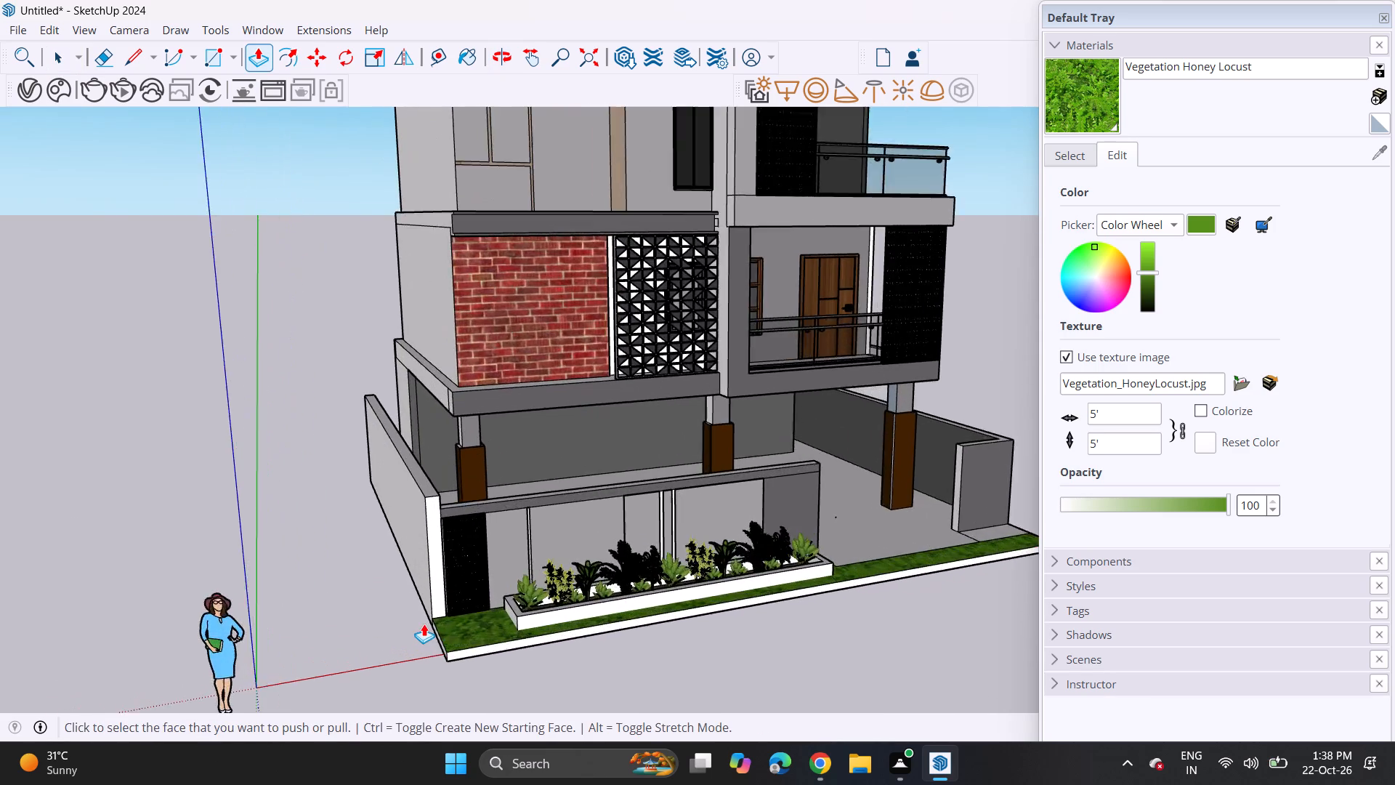
{"action": "scroll", "coordinate": [424, 624], "scroll_direction": "up", "scroll_amount": 4}
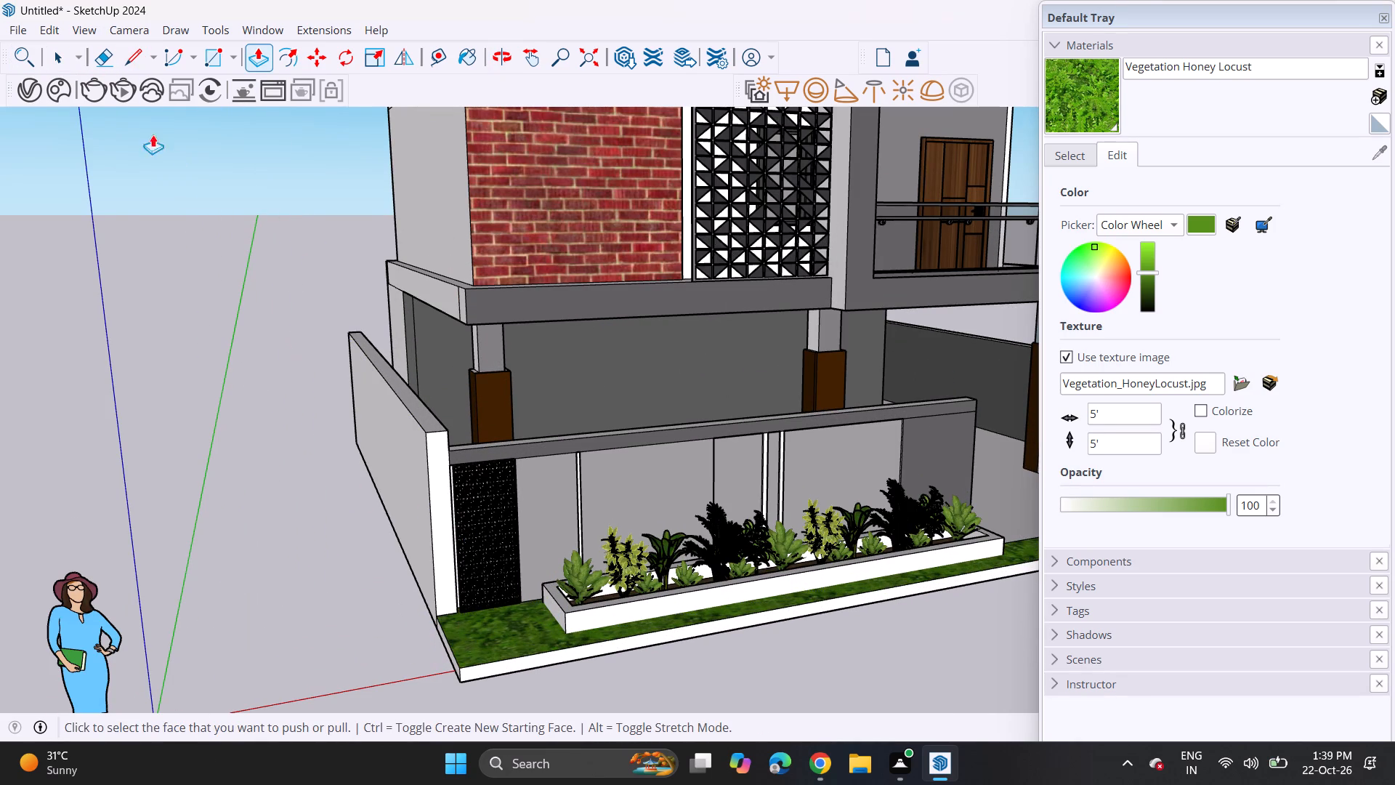
{"action": "left_click", "coordinate": [135, 56]}
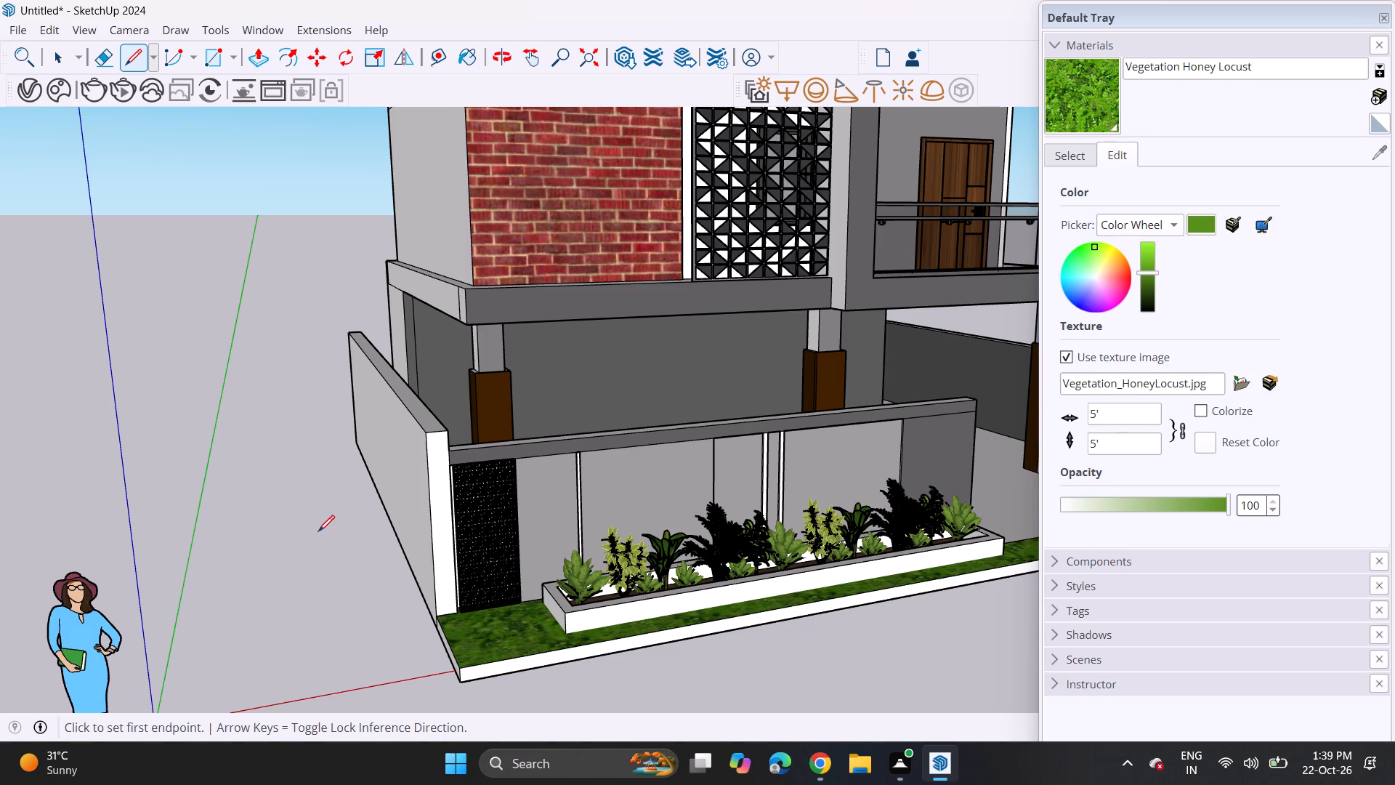
{"action": "middle_click_drag", "start_coordinate": [301, 577], "coordinate": [370, 573]}
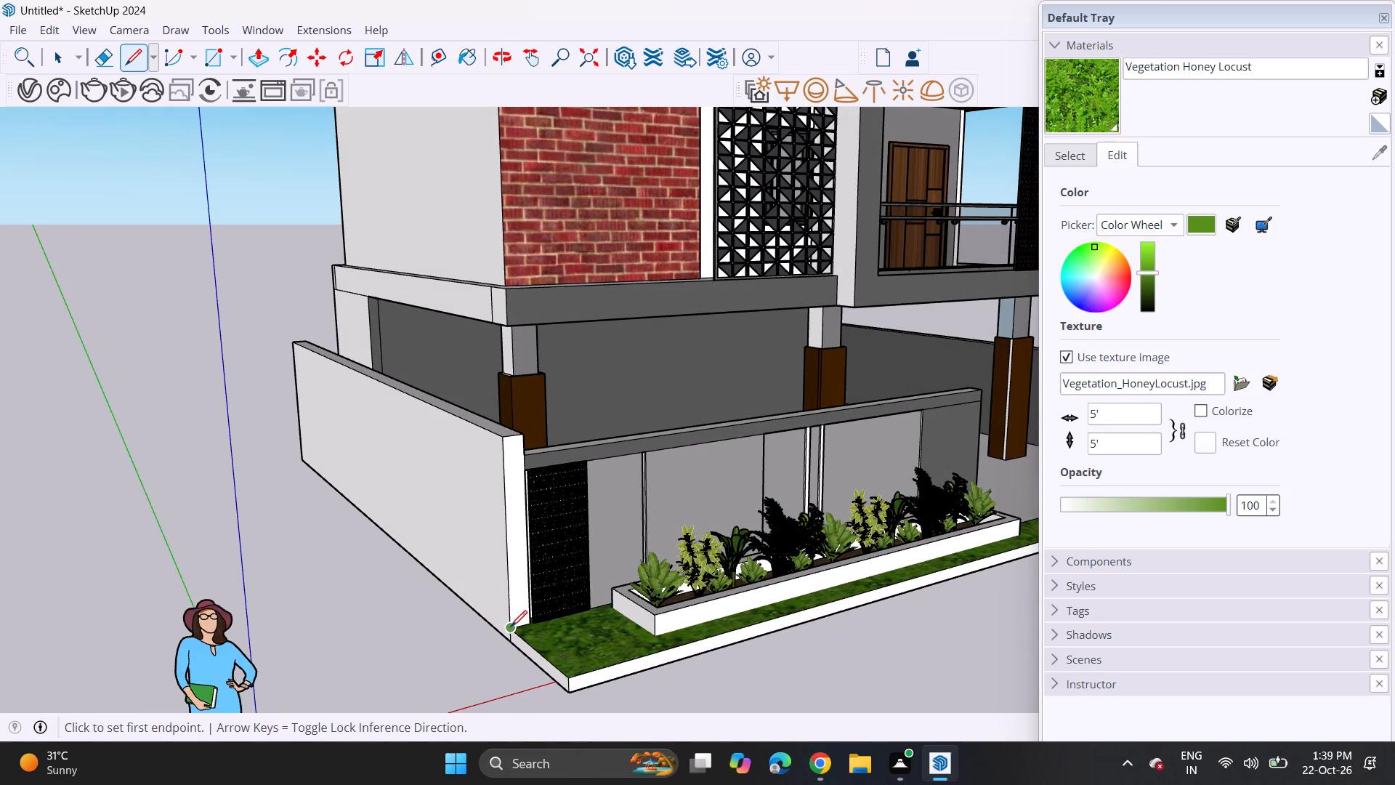
{"action": "left_click", "coordinate": [511, 627]}
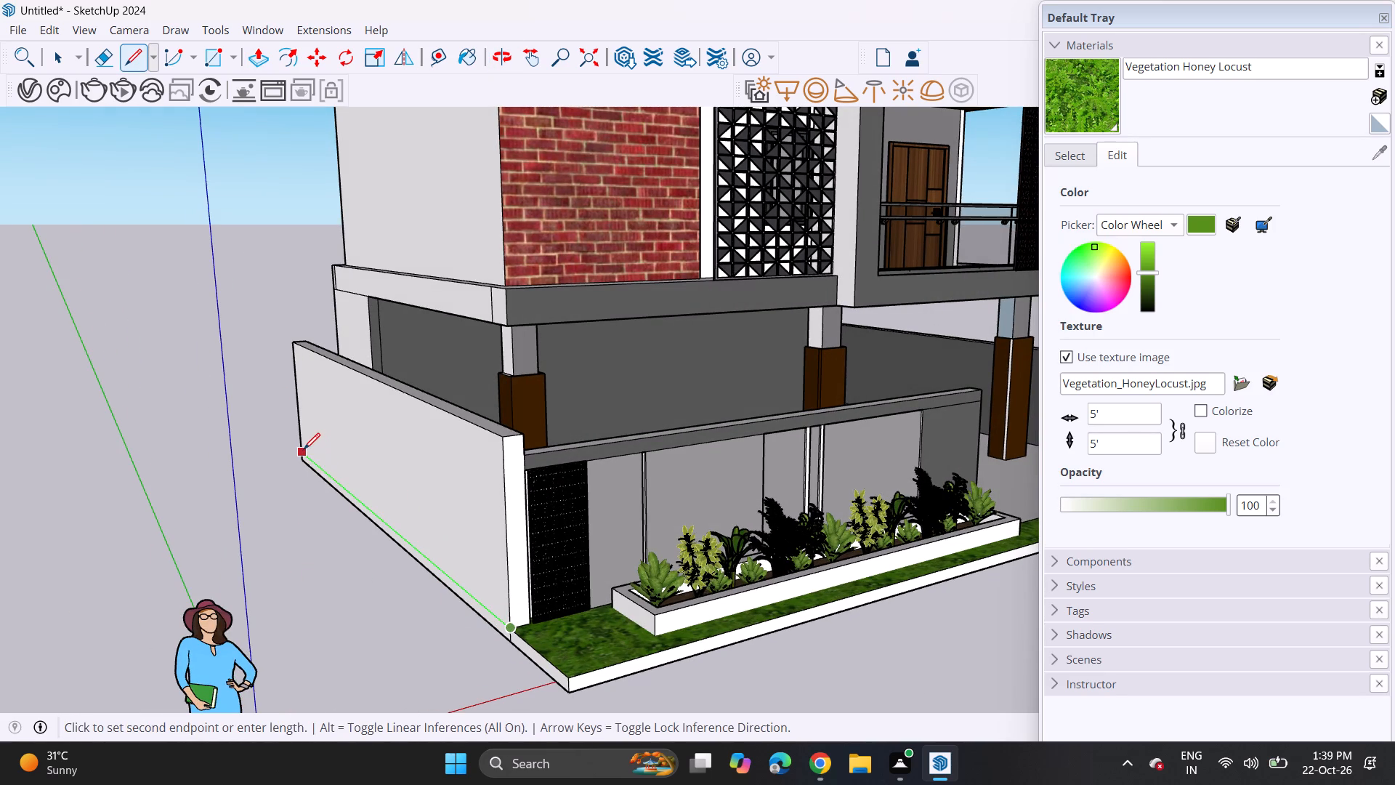
{"action": "left_click", "coordinate": [304, 449]}
Push/Pull the plinth's side face outward along the gate-side compound wall to form a wider ledge.
{"action": "scroll", "coordinate": [309, 518], "scroll_direction": "down", "scroll_amount": 6}
{"action": "middle_click_drag", "start_coordinate": [386, 556], "coordinate": [108, 542]}
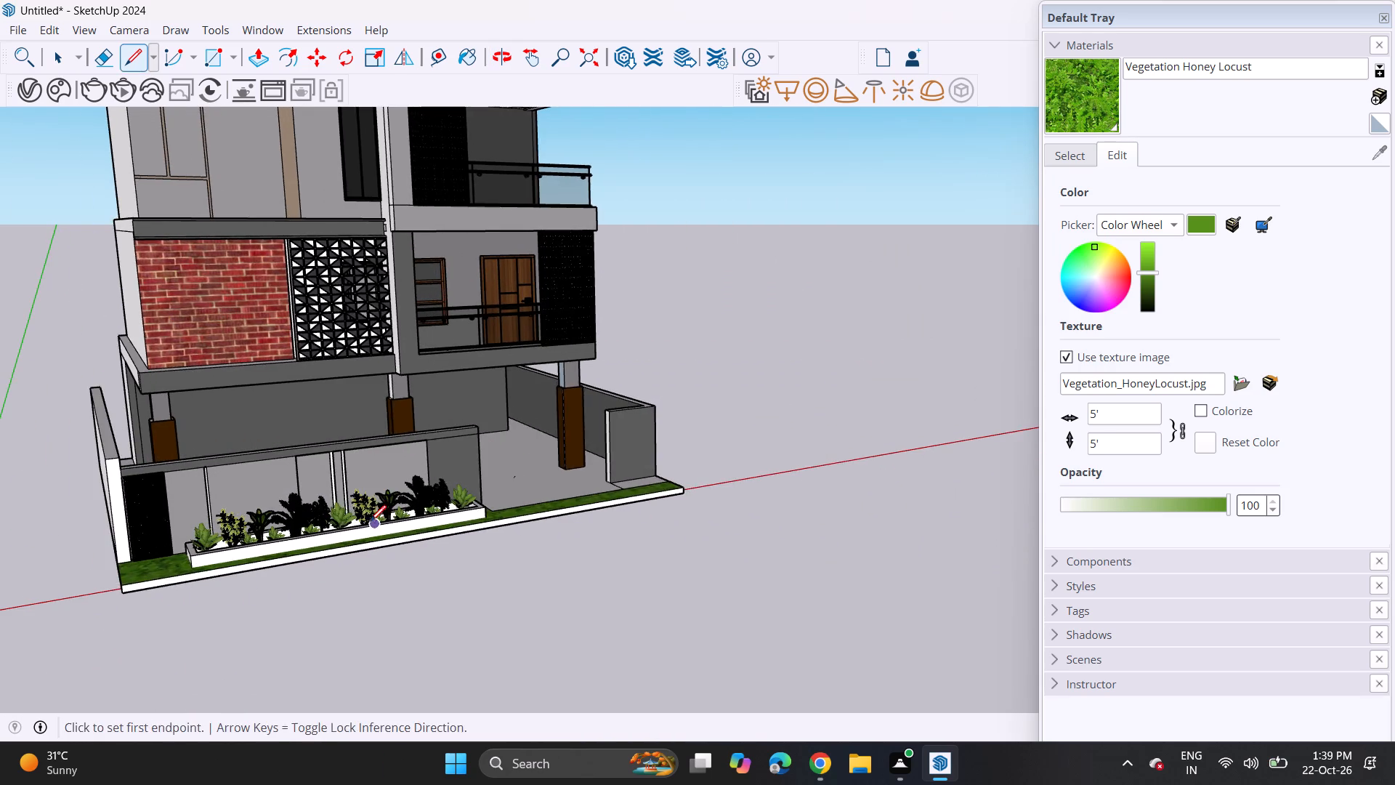
{"action": "middle_click_drag", "start_coordinate": [354, 521], "coordinate": [0, 547]}
{"action": "scroll", "coordinate": [0, 538], "scroll_direction": "up", "scroll_amount": 1}
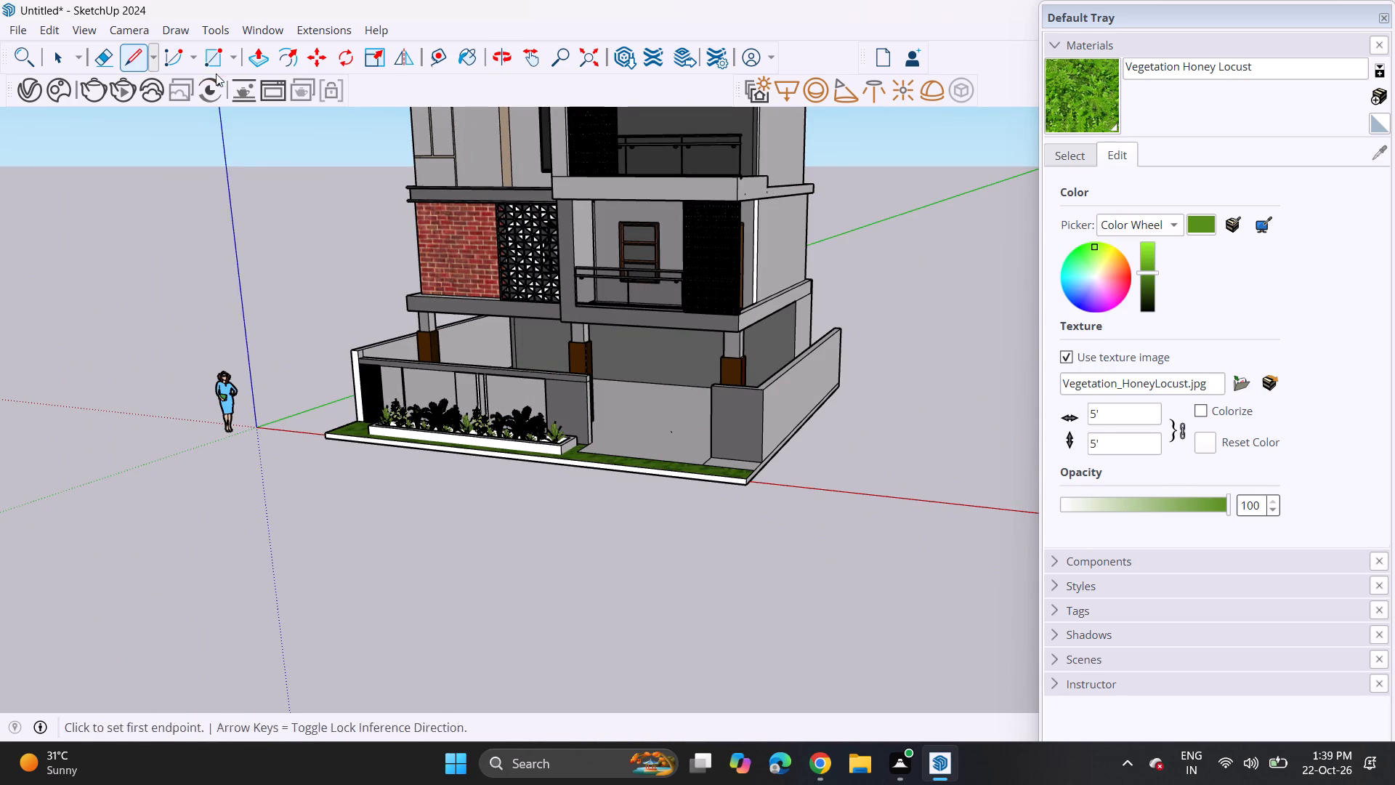
{"action": "left_click", "coordinate": [257, 55]}
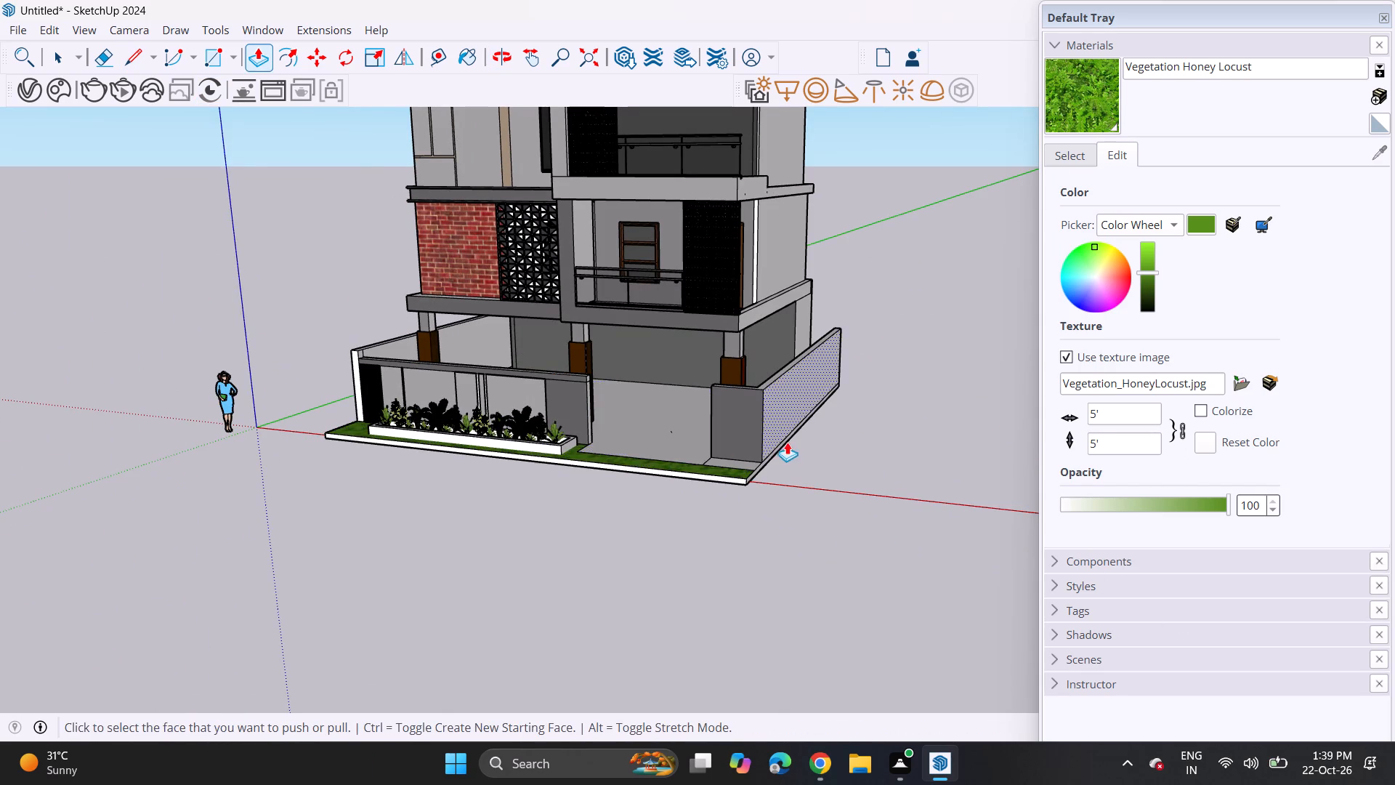
{"action": "scroll", "coordinate": [773, 450], "scroll_direction": "up", "scroll_amount": 10}
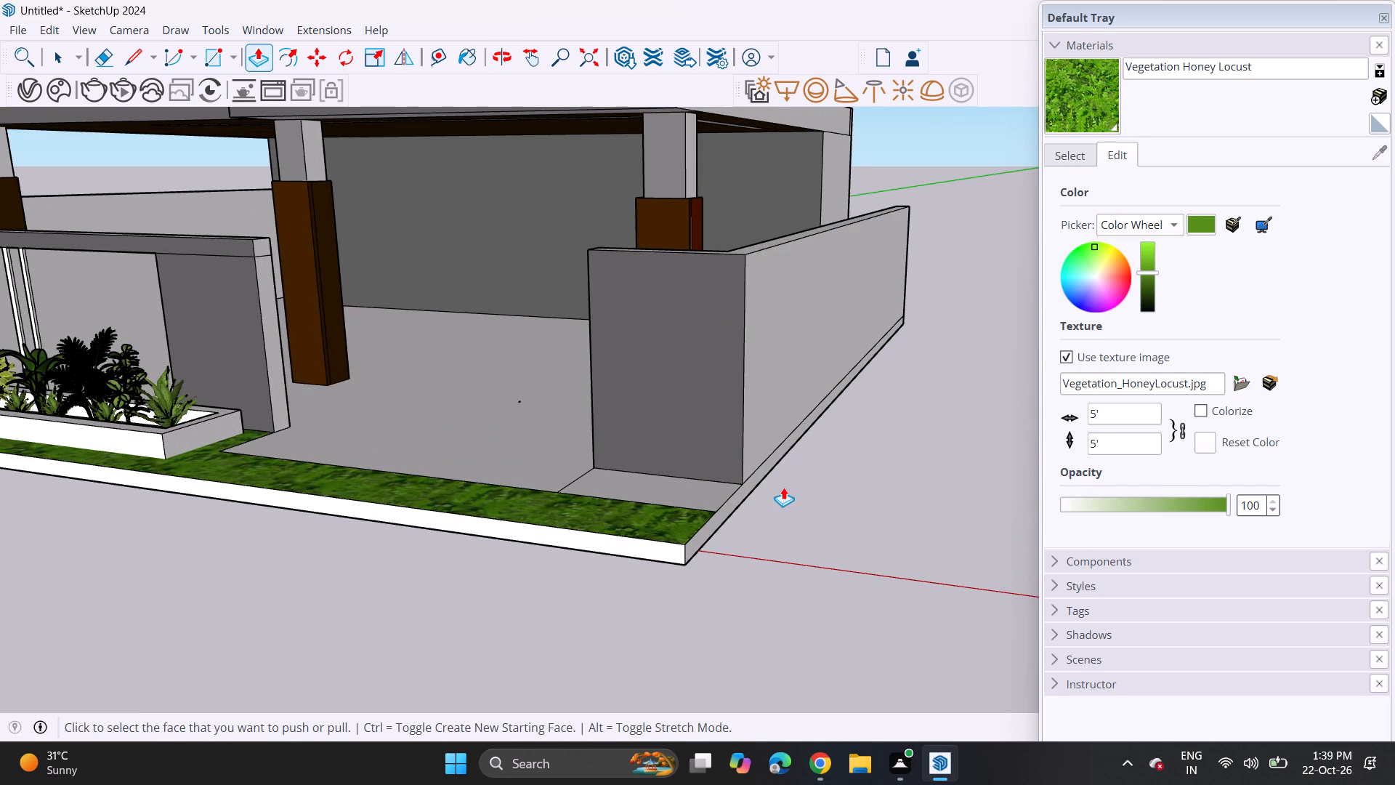
{"action": "left_click", "coordinate": [763, 475]}
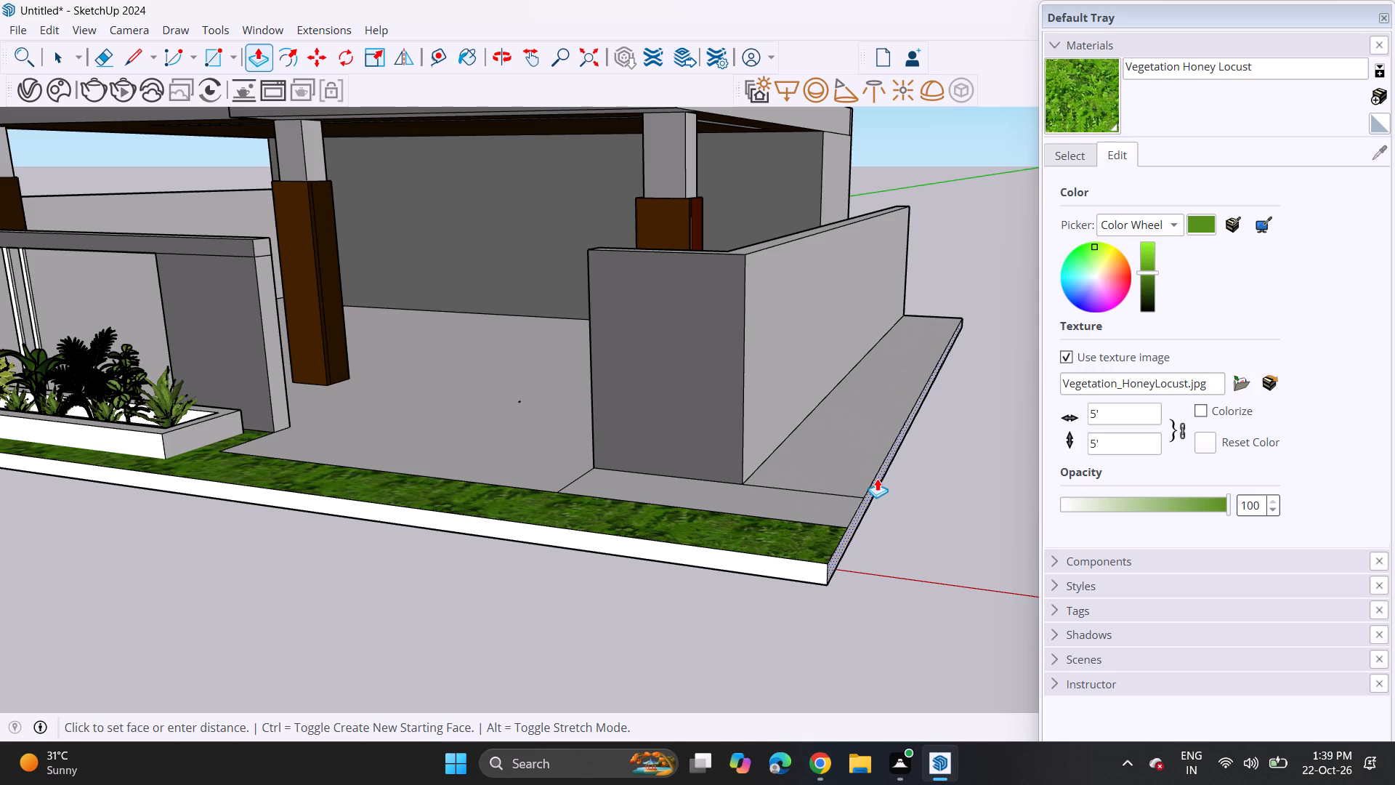
{"action": "left_click", "coordinate": [877, 478]}
Push/Pull the plinth's side face outward along the planter-side compound wall, and extend its front end face flush with it.
{"action": "scroll", "coordinate": [683, 526], "scroll_direction": "down", "scroll_amount": 12}
{"action": "scroll", "coordinate": [325, 464], "scroll_direction": "up", "scroll_amount": 2}
{"action": "middle_click_drag", "start_coordinate": [161, 390], "coordinate": [459, 390]}
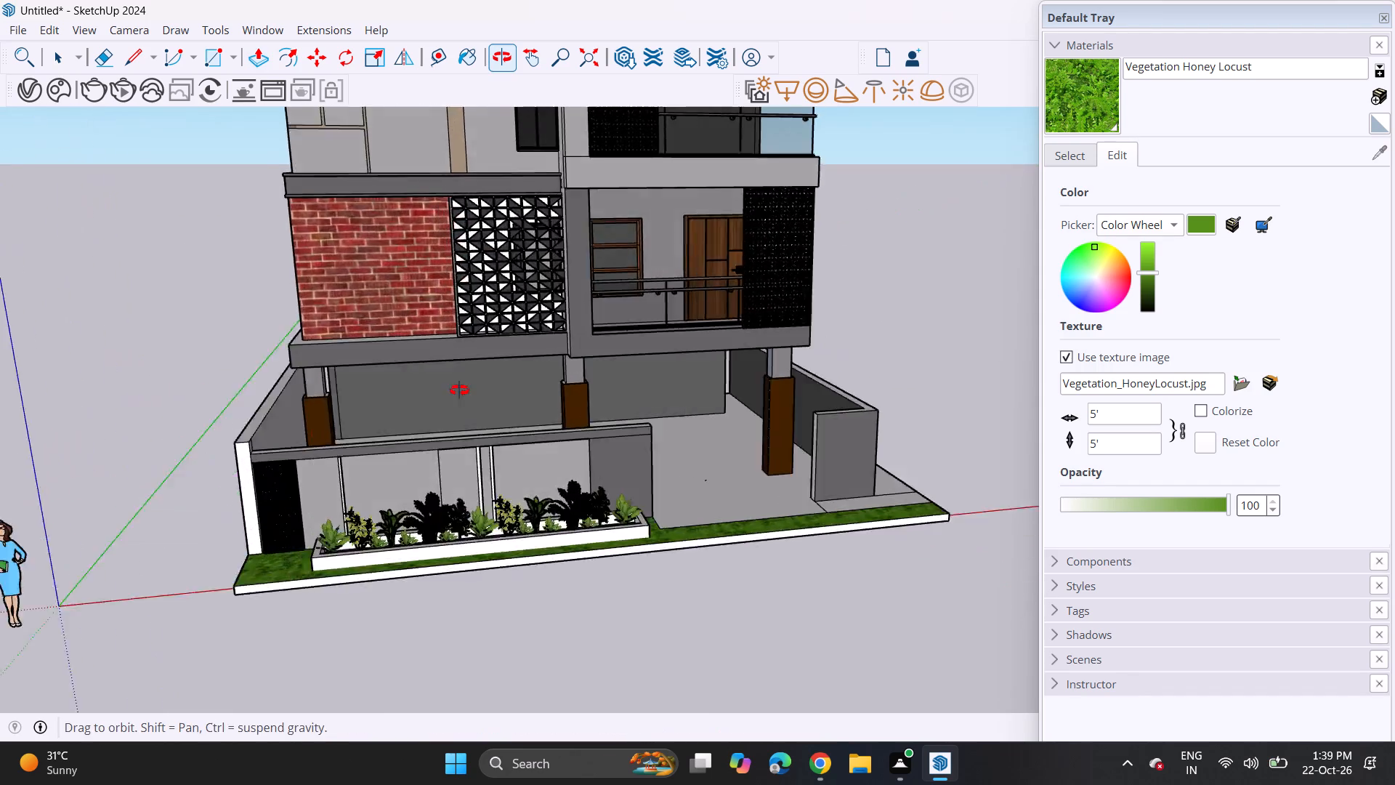
{"action": "middle_click_drag", "start_coordinate": [459, 390], "coordinate": [694, 371]}
{"action": "left_click", "coordinate": [357, 578]}
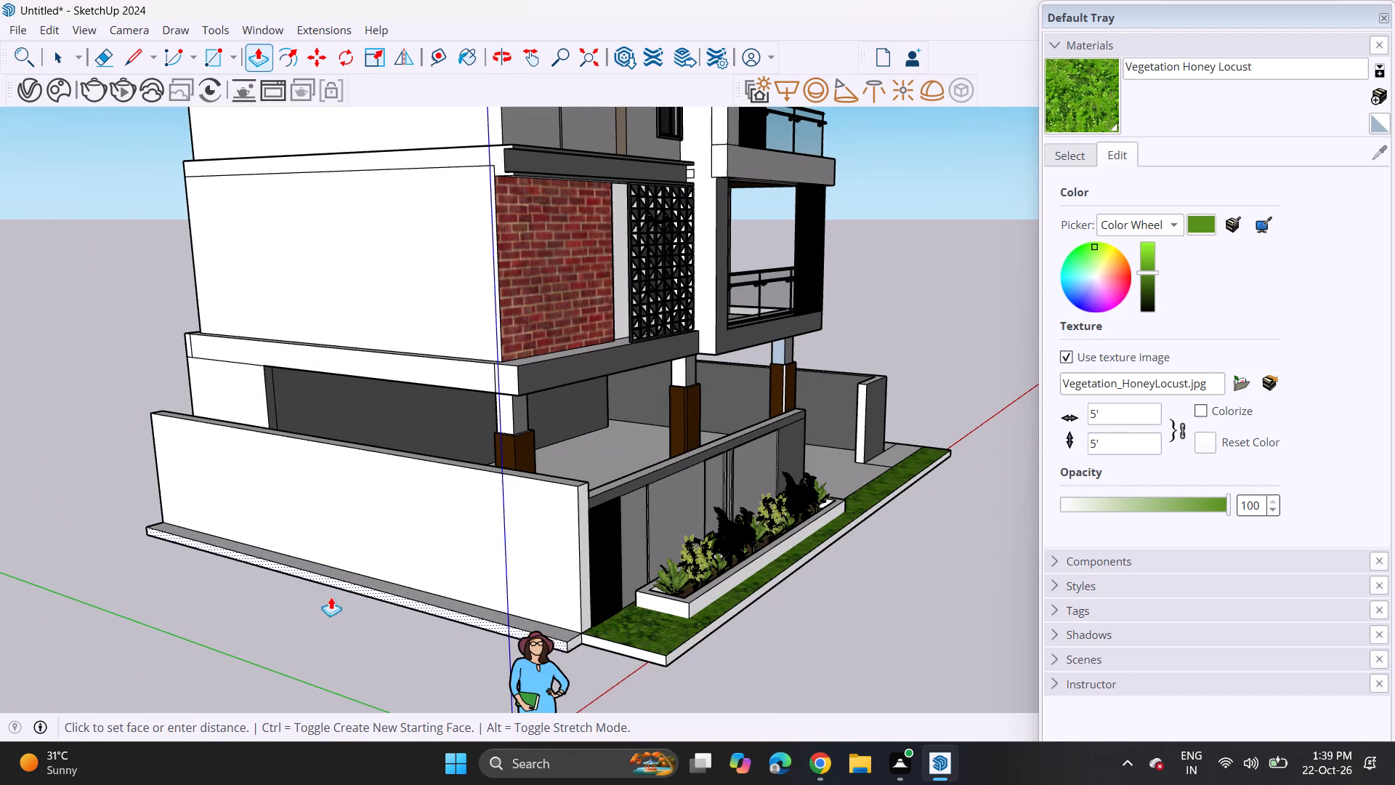
{"action": "left_click", "coordinate": [306, 614]}
{"action": "left_click", "coordinate": [604, 643]}
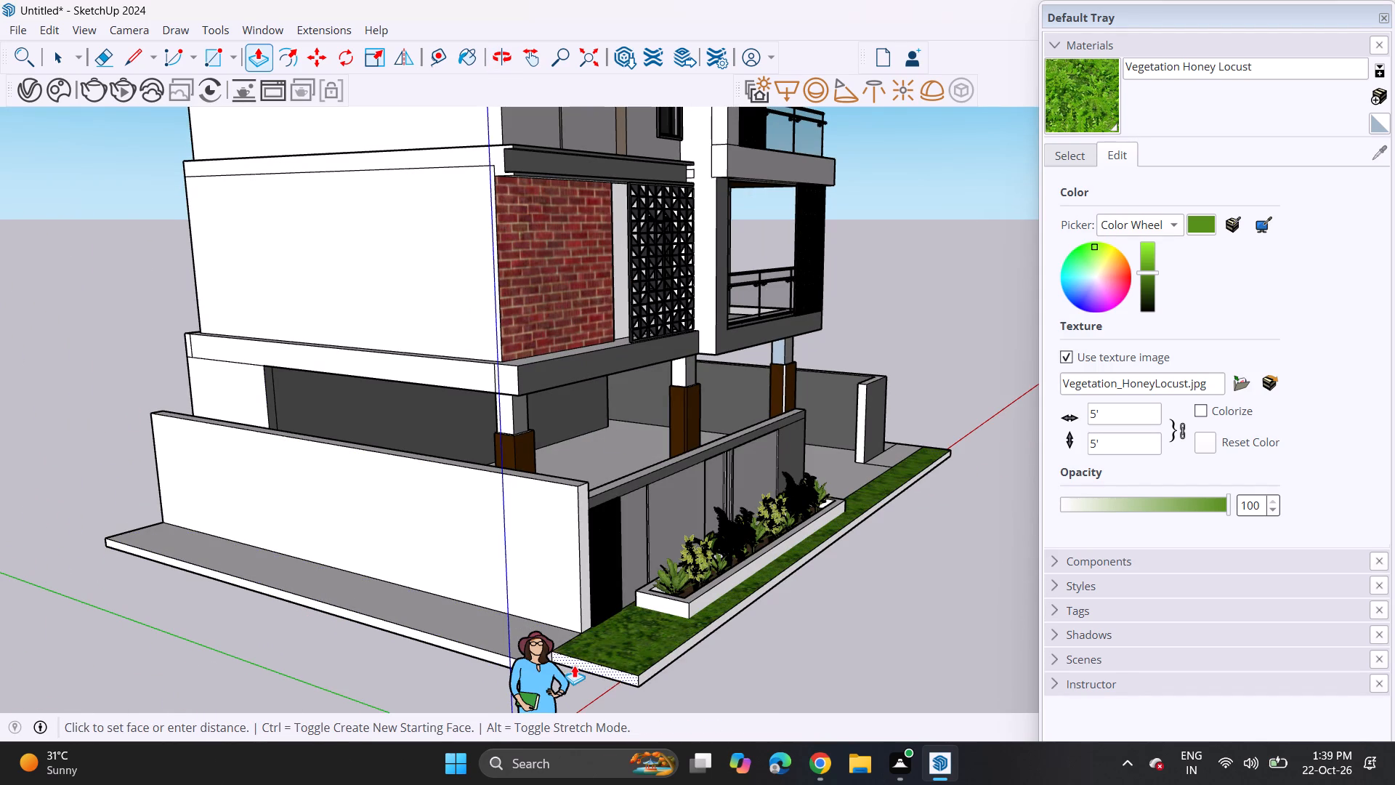
{"action": "left_click", "coordinate": [463, 651]}
Paint the widened plinth ledges beside both side walls and the strip before the gate-side wall with Vegetation Honey Locust.
{"action": "middle_click_drag", "start_coordinate": [630, 616], "coordinate": [372, 615]}
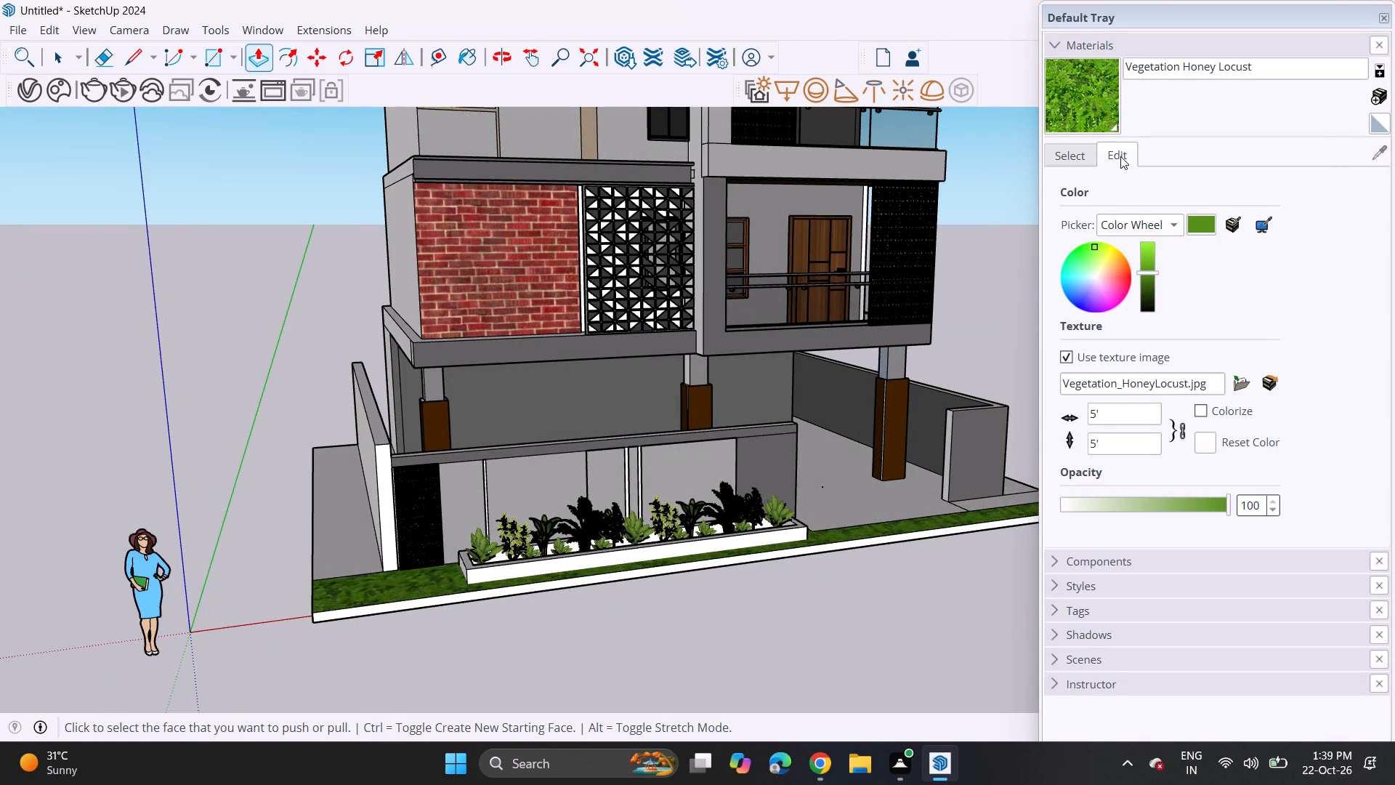
{"action": "left_click", "coordinate": [1093, 107]}
{"action": "left_click", "coordinate": [335, 534]}
{"action": "middle_click_drag", "start_coordinate": [661, 544], "coordinate": [533, 541]}
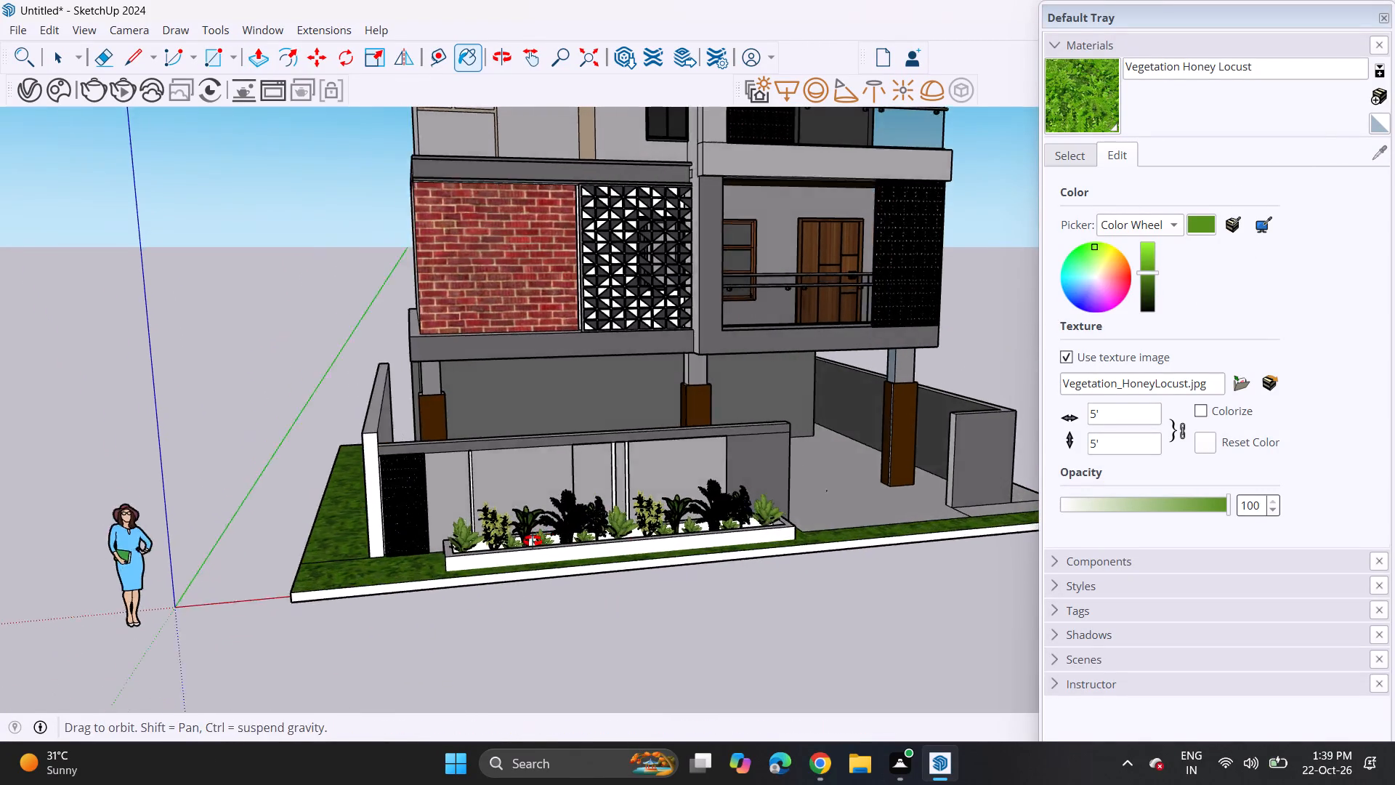
{"action": "middle_click_drag", "start_coordinate": [533, 541], "coordinate": [510, 546]}
{"action": "middle_click_drag", "start_coordinate": [796, 557], "coordinate": [628, 555]}
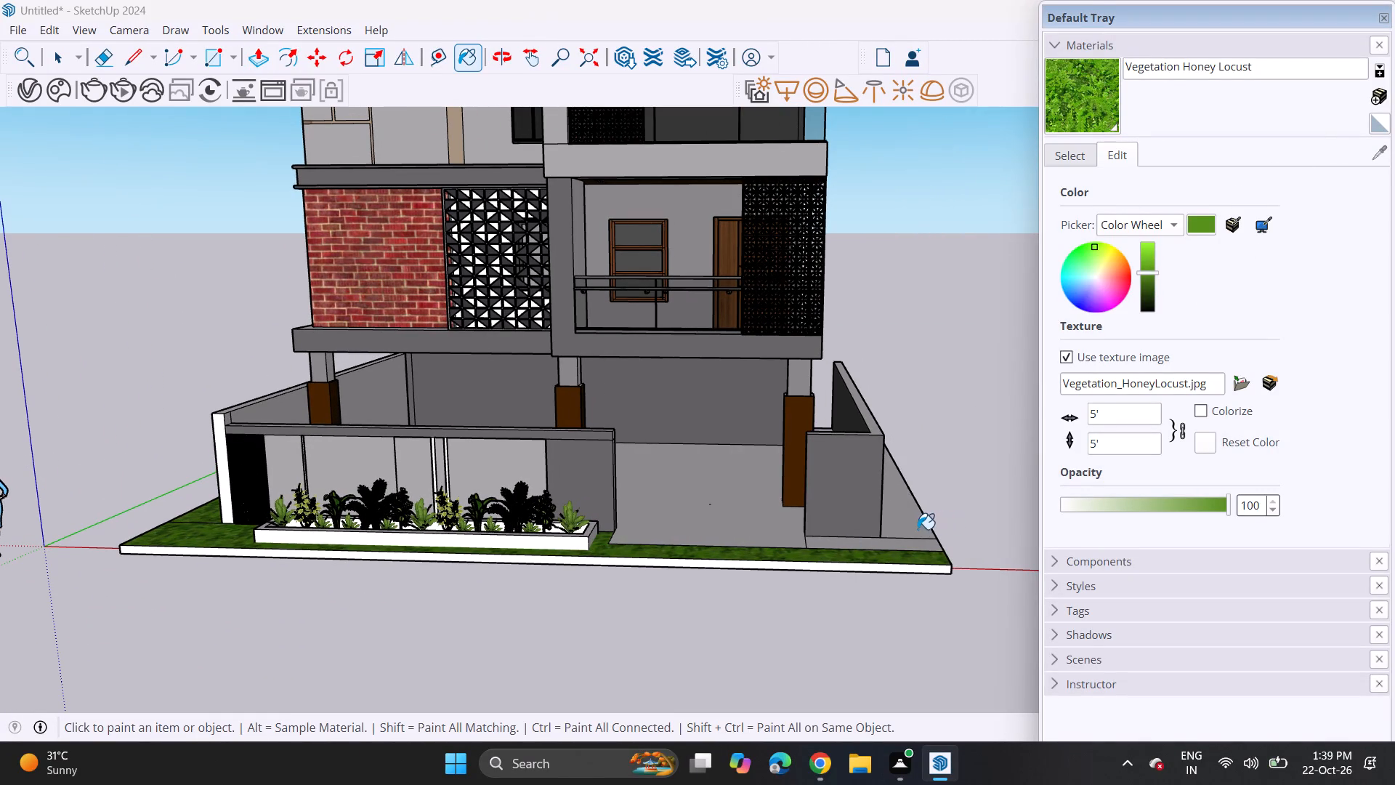
{"action": "left_click", "coordinate": [909, 527]}
{"action": "left_click", "coordinate": [900, 544]}
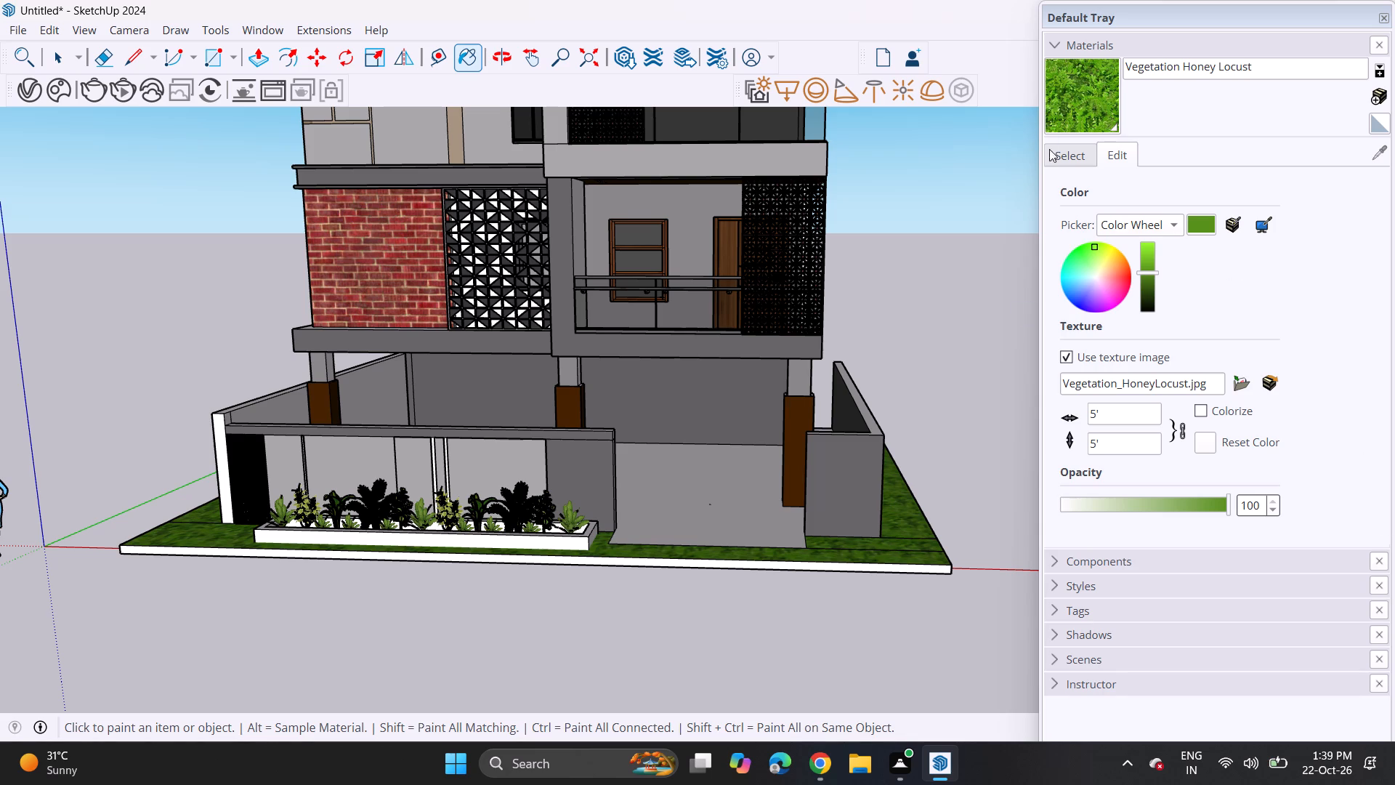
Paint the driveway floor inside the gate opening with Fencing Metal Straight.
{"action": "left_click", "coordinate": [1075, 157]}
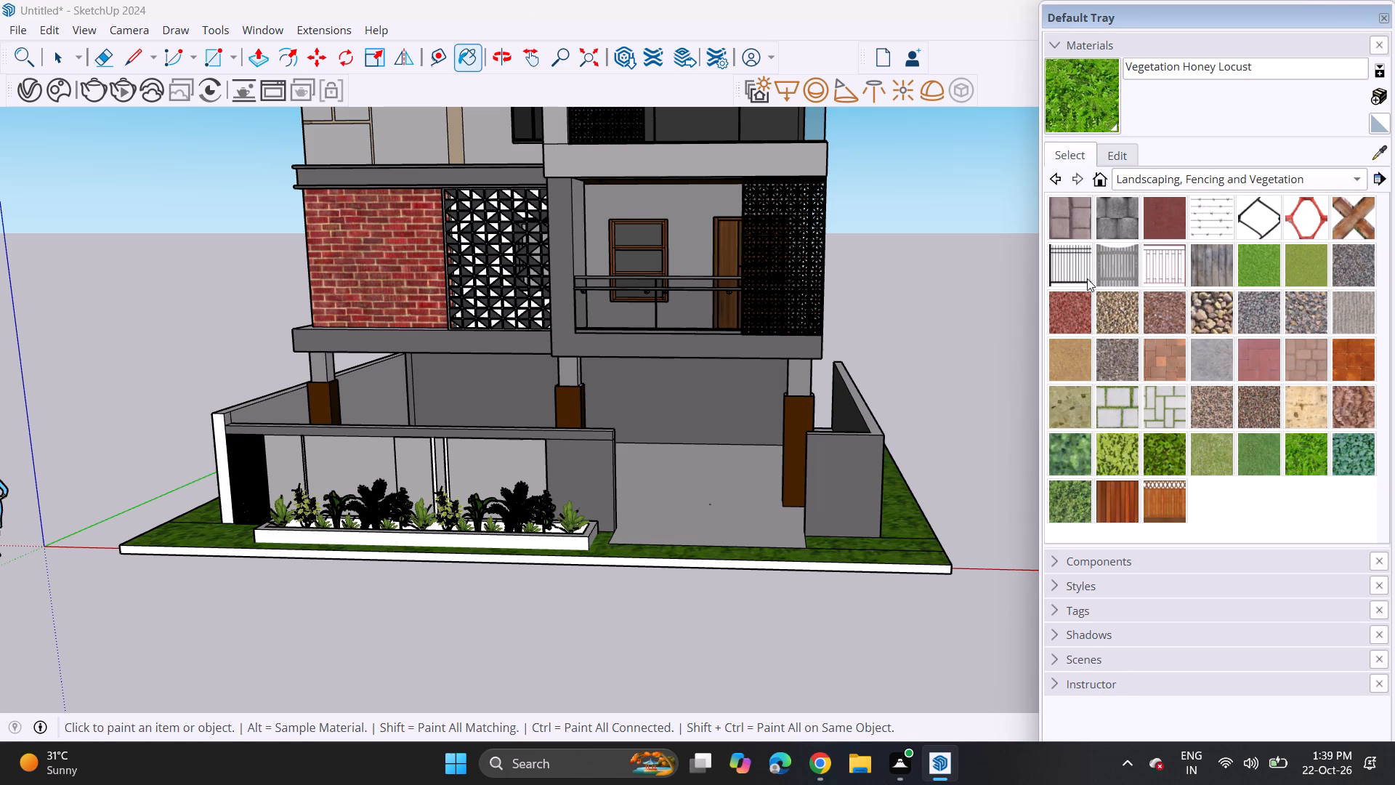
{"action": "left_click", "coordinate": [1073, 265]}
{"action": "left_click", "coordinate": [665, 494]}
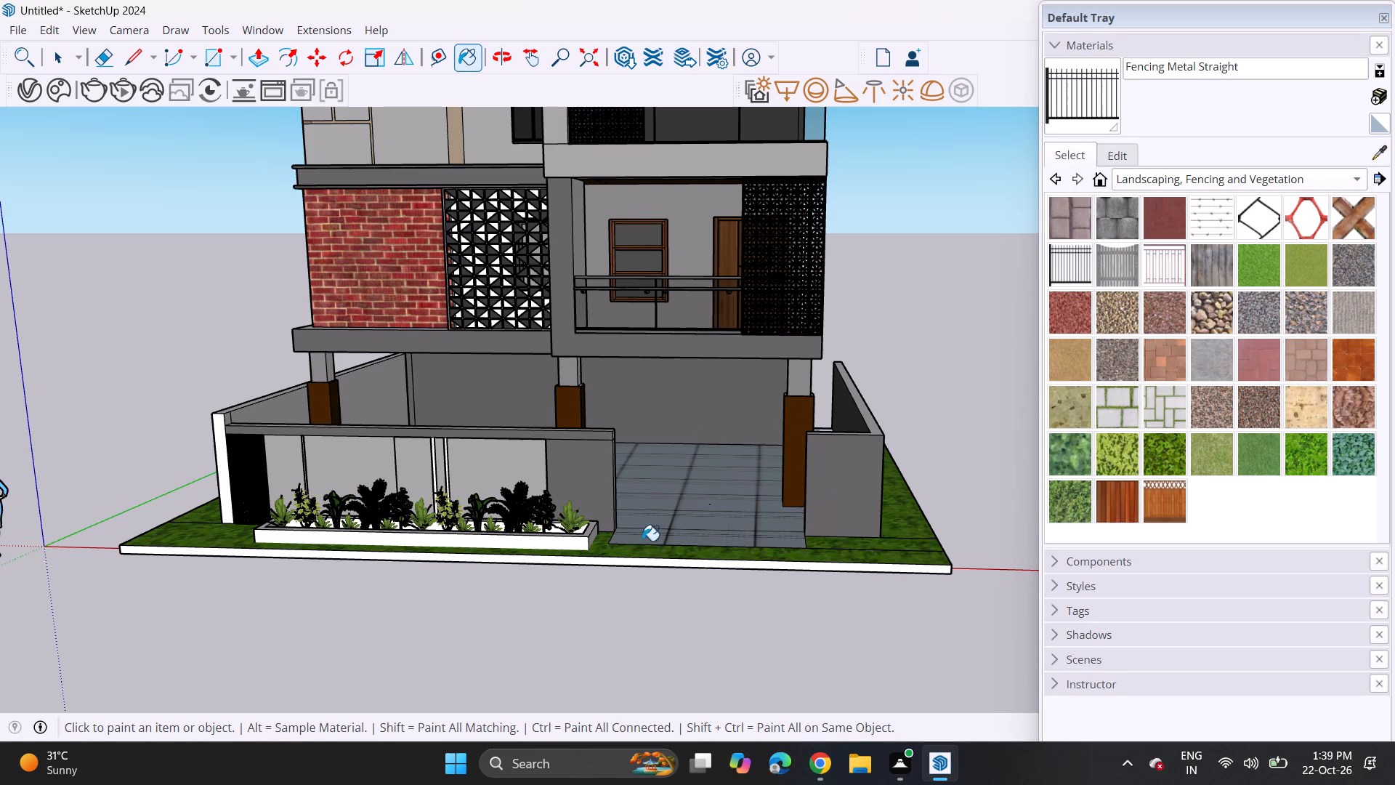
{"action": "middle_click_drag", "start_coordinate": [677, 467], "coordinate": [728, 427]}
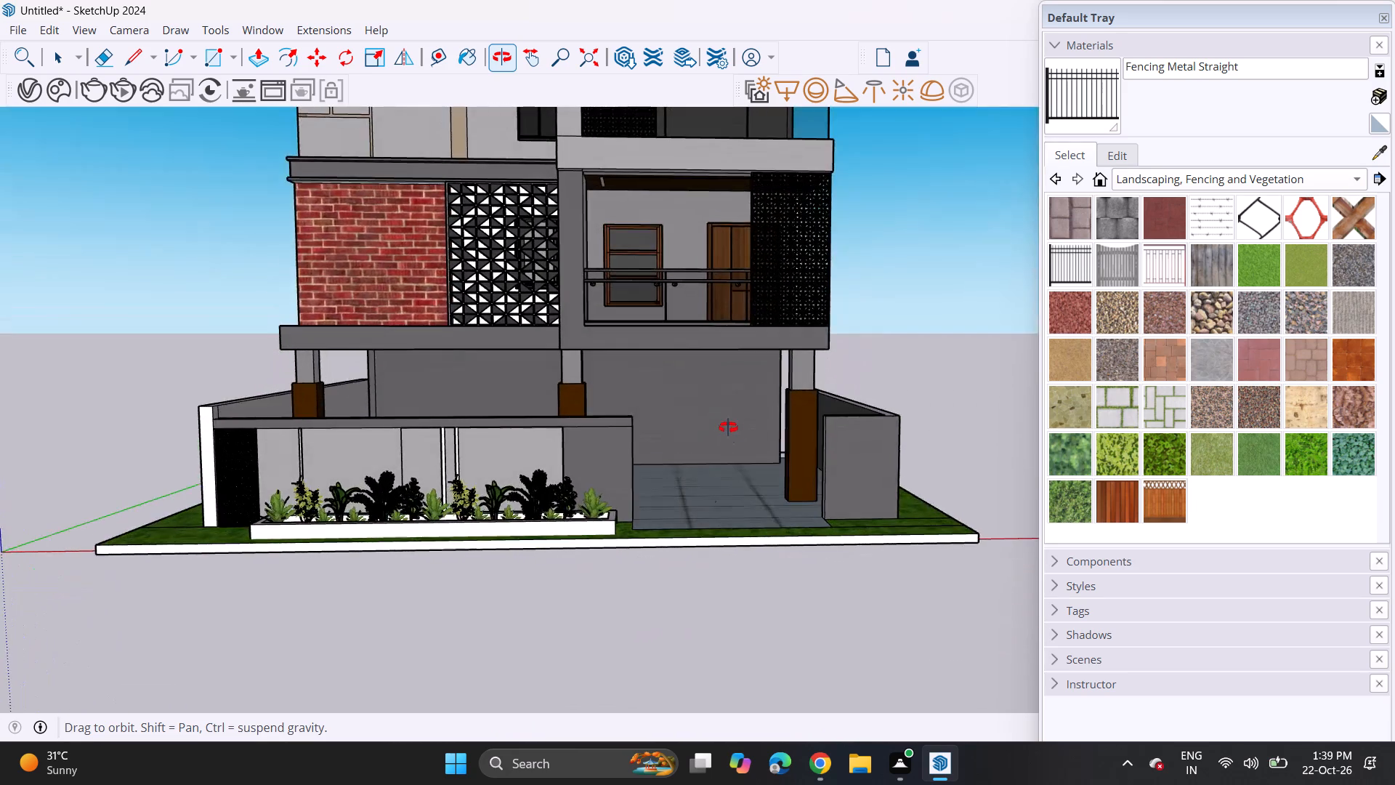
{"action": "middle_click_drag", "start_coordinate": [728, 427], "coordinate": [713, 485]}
Paint the driveway floor inside the gate opening with Pavers with Grass Herringbone.
{"action": "left_click", "coordinate": [1158, 394]}
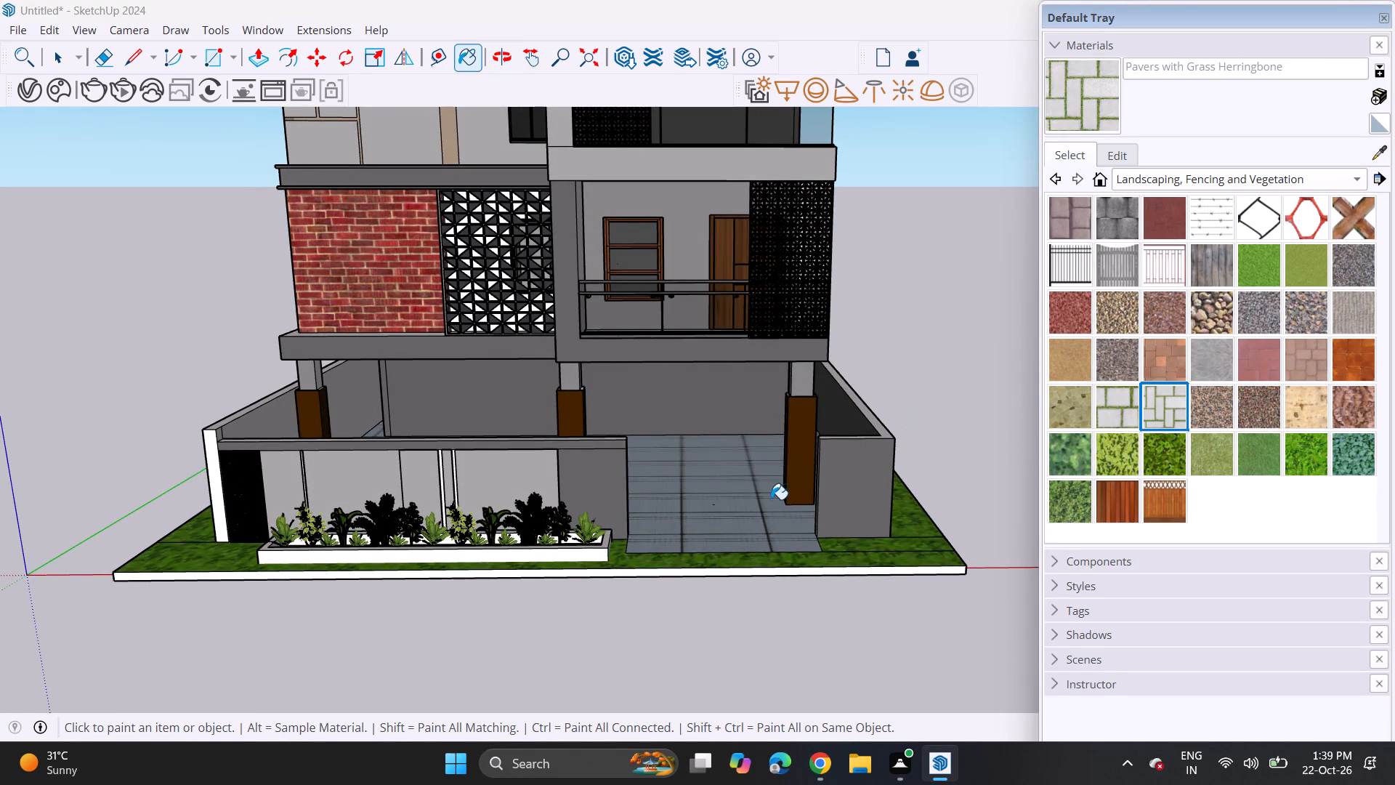
{"action": "left_click", "coordinate": [771, 499]}
Paint the driveway floor inside the gate opening with Pavers with Grass Brick.
{"action": "left_click", "coordinate": [1108, 410]}
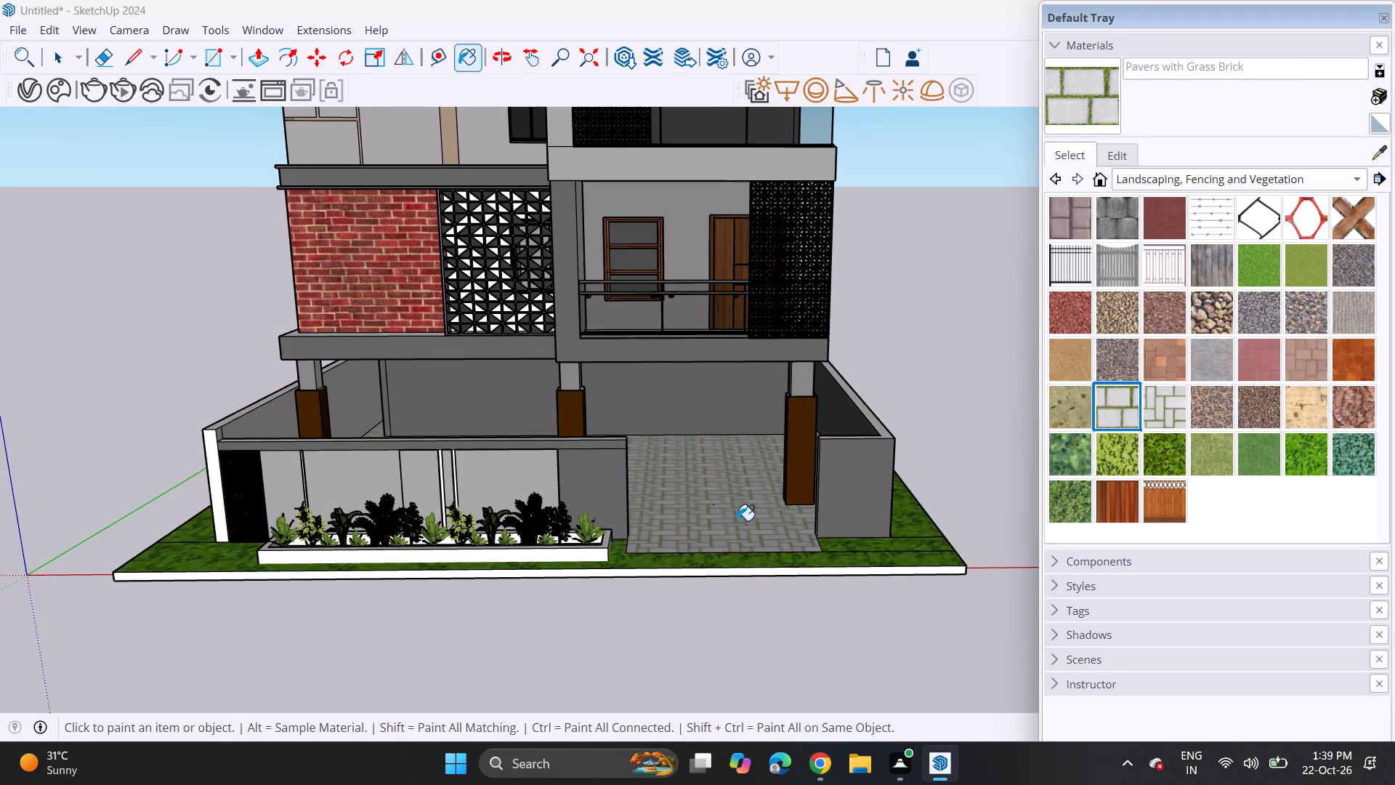
{"action": "left_click", "coordinate": [757, 524]}
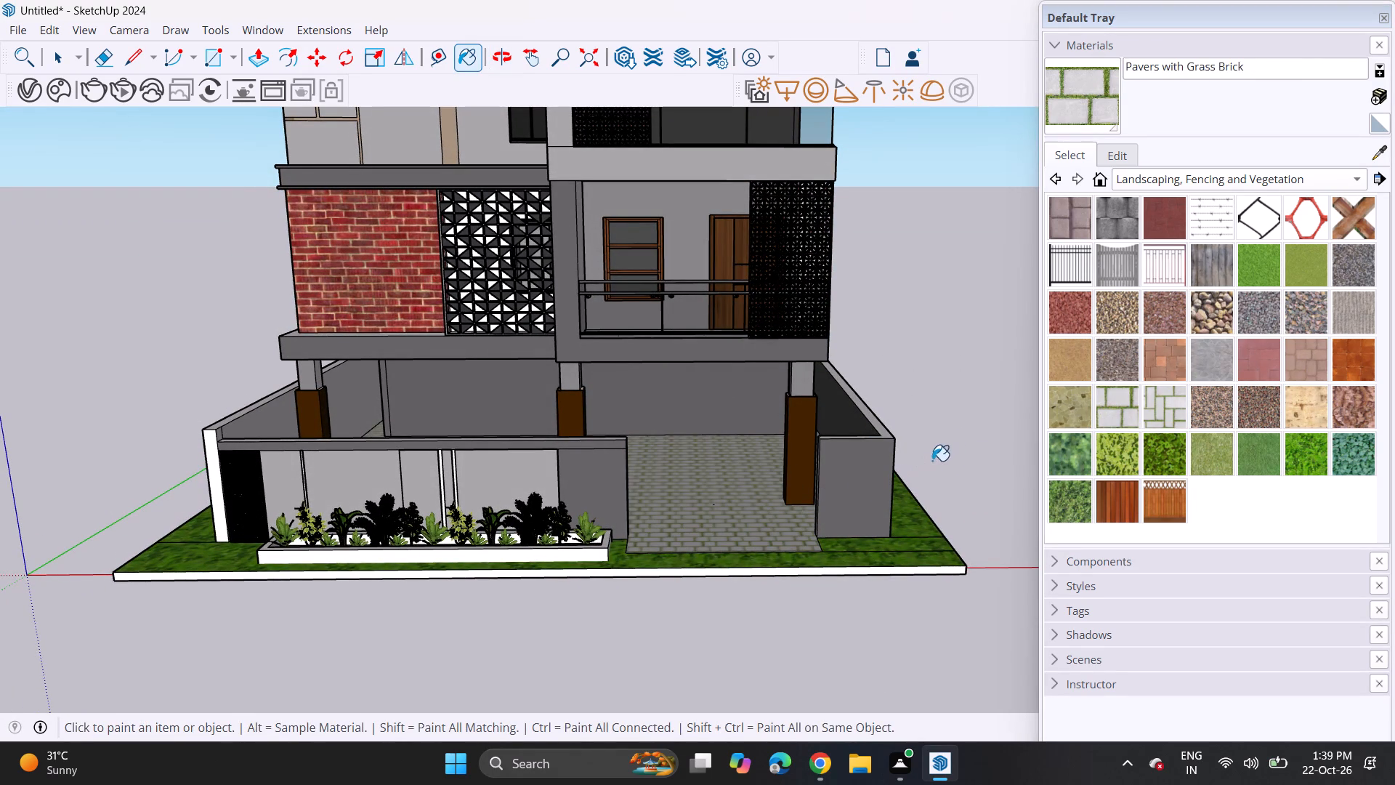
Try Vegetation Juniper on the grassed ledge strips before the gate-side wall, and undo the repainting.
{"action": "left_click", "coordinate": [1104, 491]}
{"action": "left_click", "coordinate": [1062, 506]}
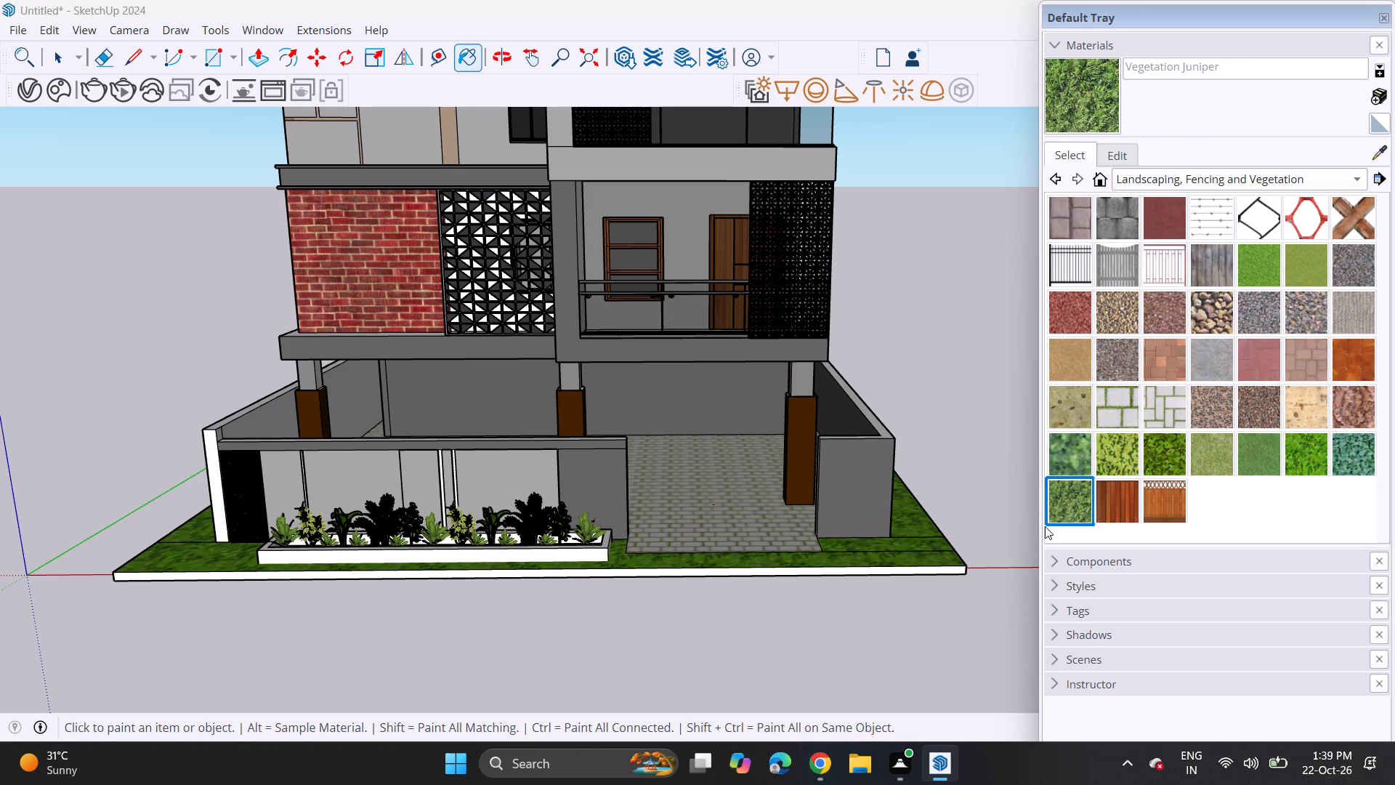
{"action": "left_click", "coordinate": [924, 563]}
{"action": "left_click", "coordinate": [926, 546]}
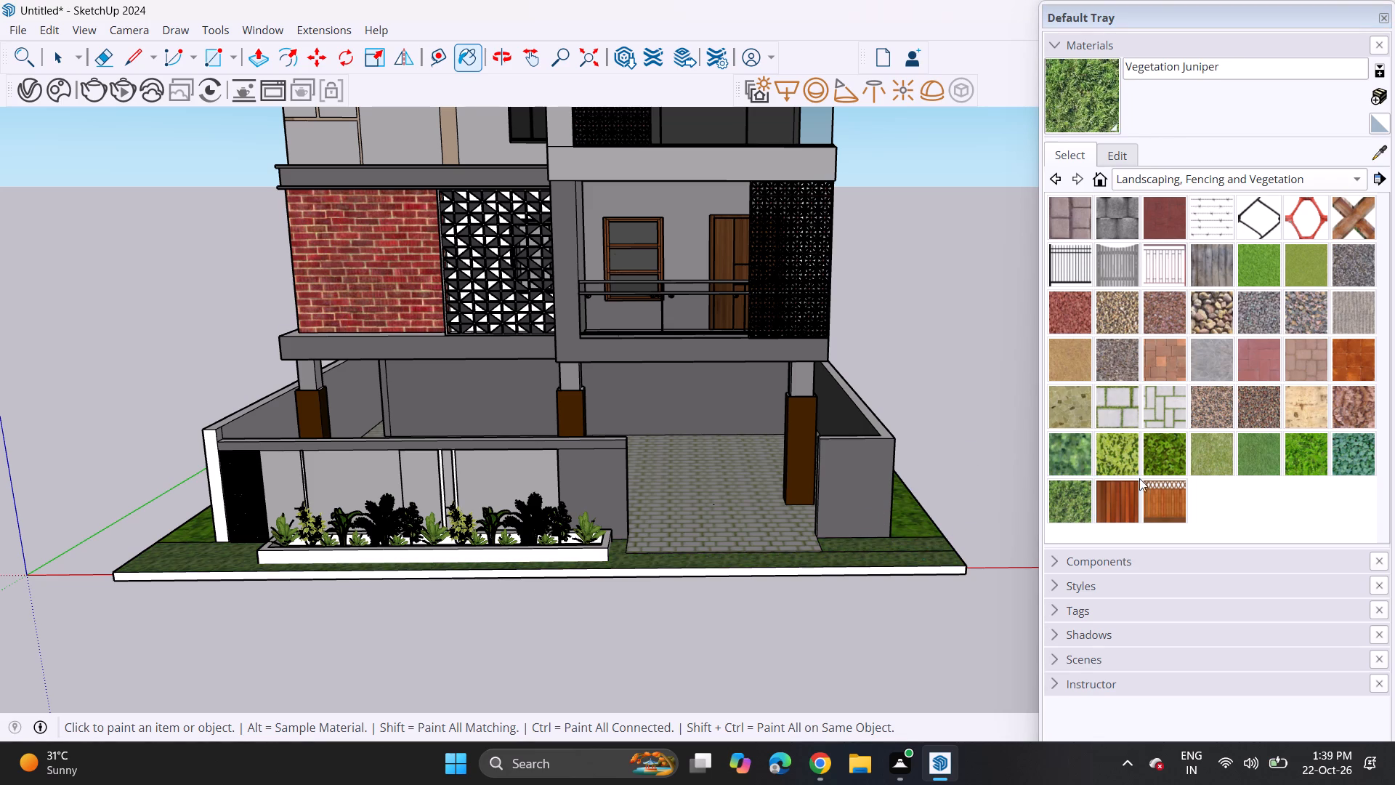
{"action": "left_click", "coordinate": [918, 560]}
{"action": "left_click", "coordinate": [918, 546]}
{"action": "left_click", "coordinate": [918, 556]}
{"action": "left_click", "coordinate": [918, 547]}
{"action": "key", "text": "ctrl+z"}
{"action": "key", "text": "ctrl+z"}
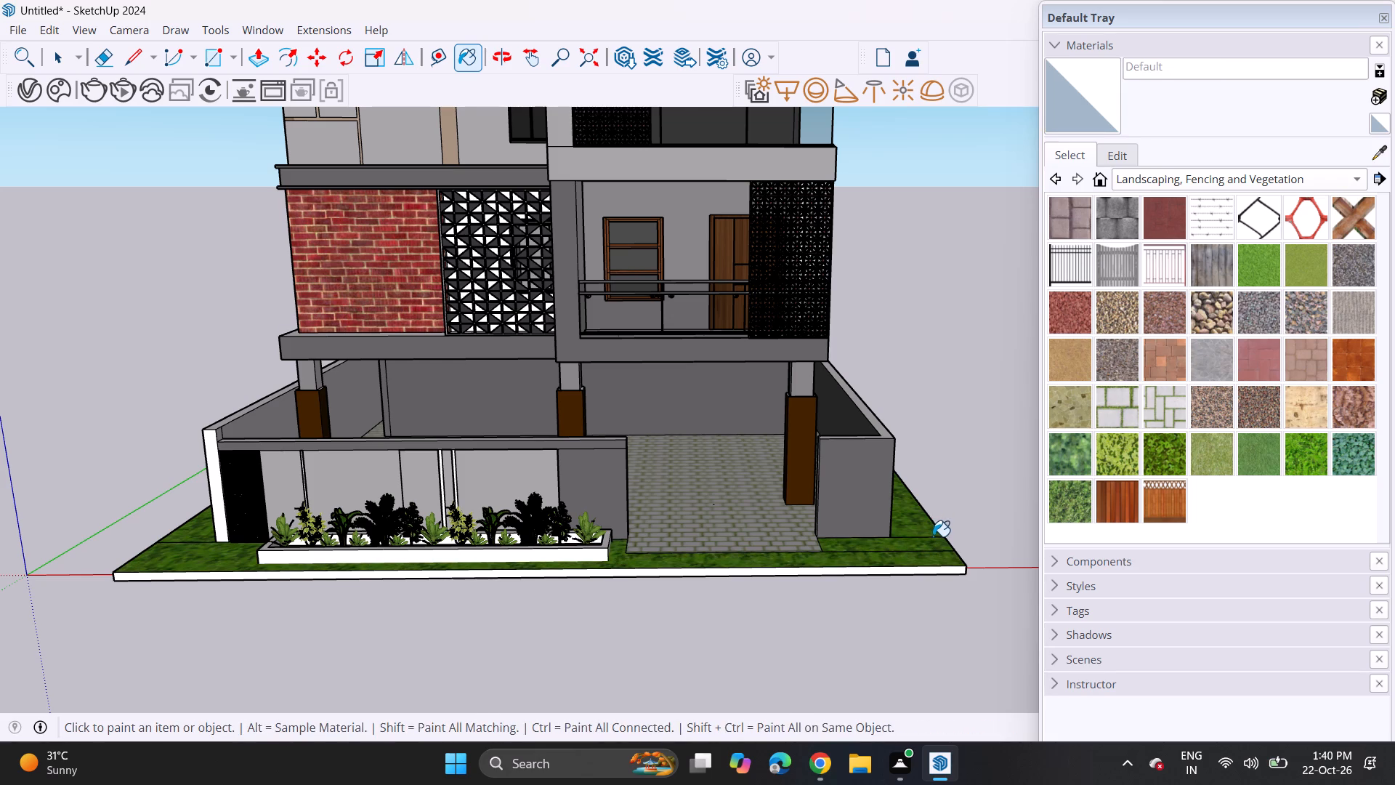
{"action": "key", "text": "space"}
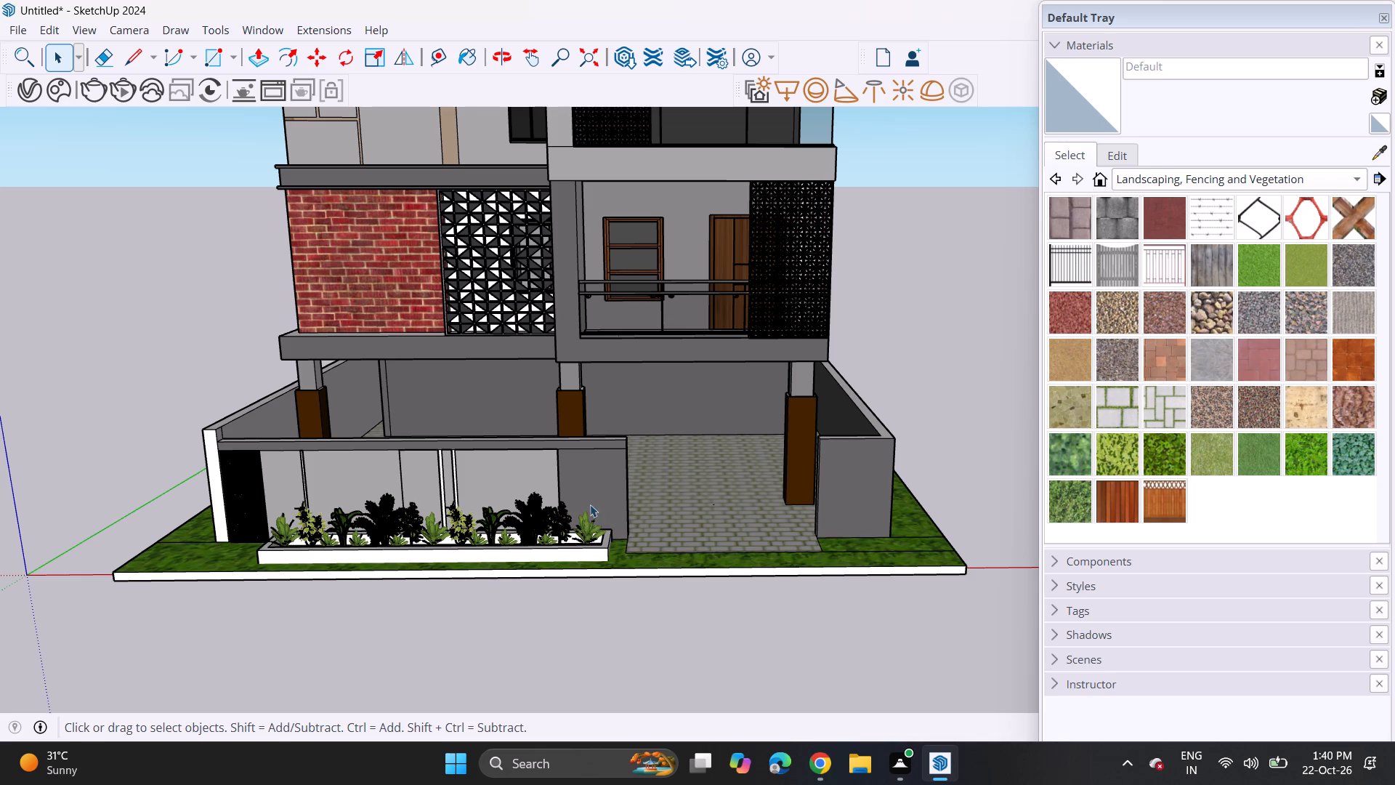
Import the road model Untitled (5) from Downloads and place it on the ground beside the villa's gate-side wall.
{"action": "left_click", "coordinate": [22, 33]}
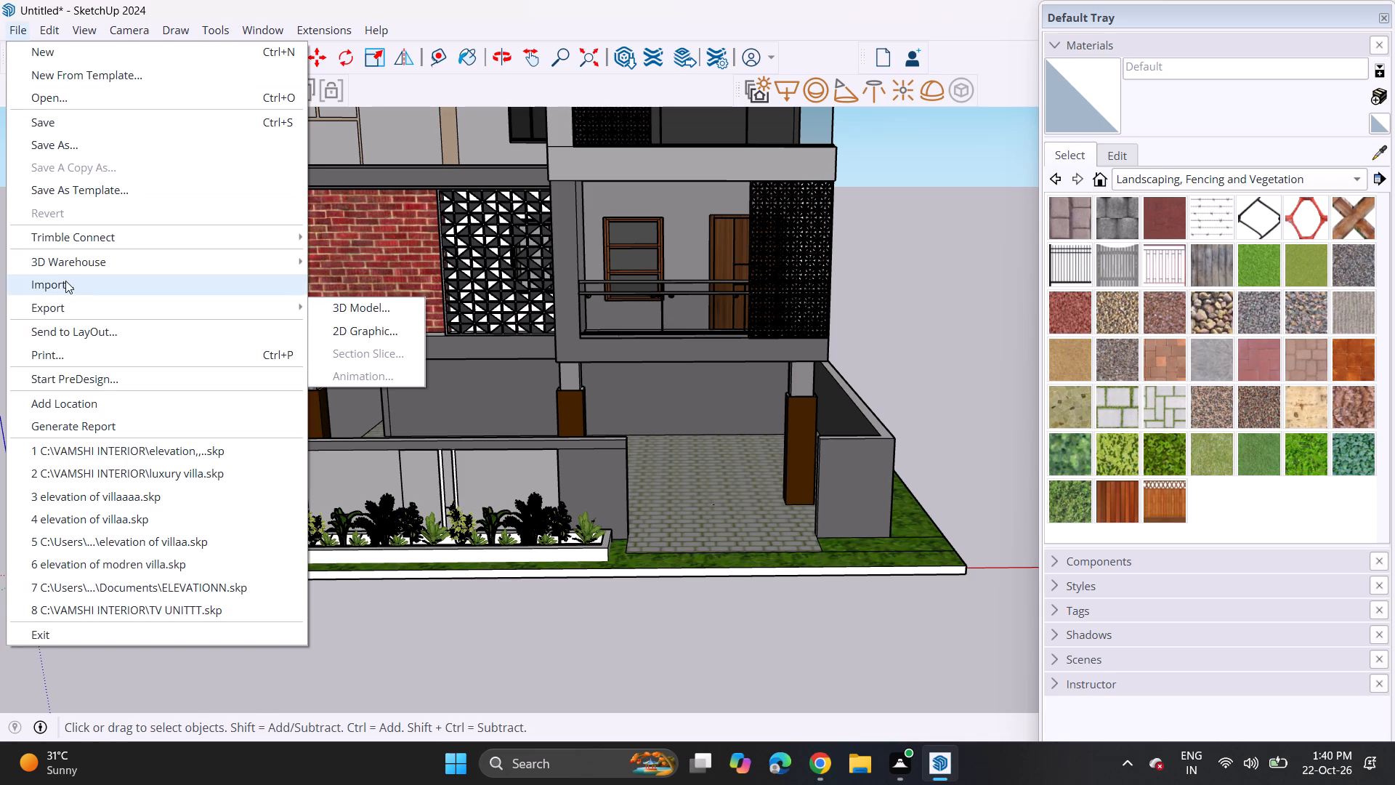
{"action": "left_click", "coordinate": [65, 281]}
{"action": "scroll", "coordinate": [278, 273], "scroll_direction": "down", "scroll_amount": 17}
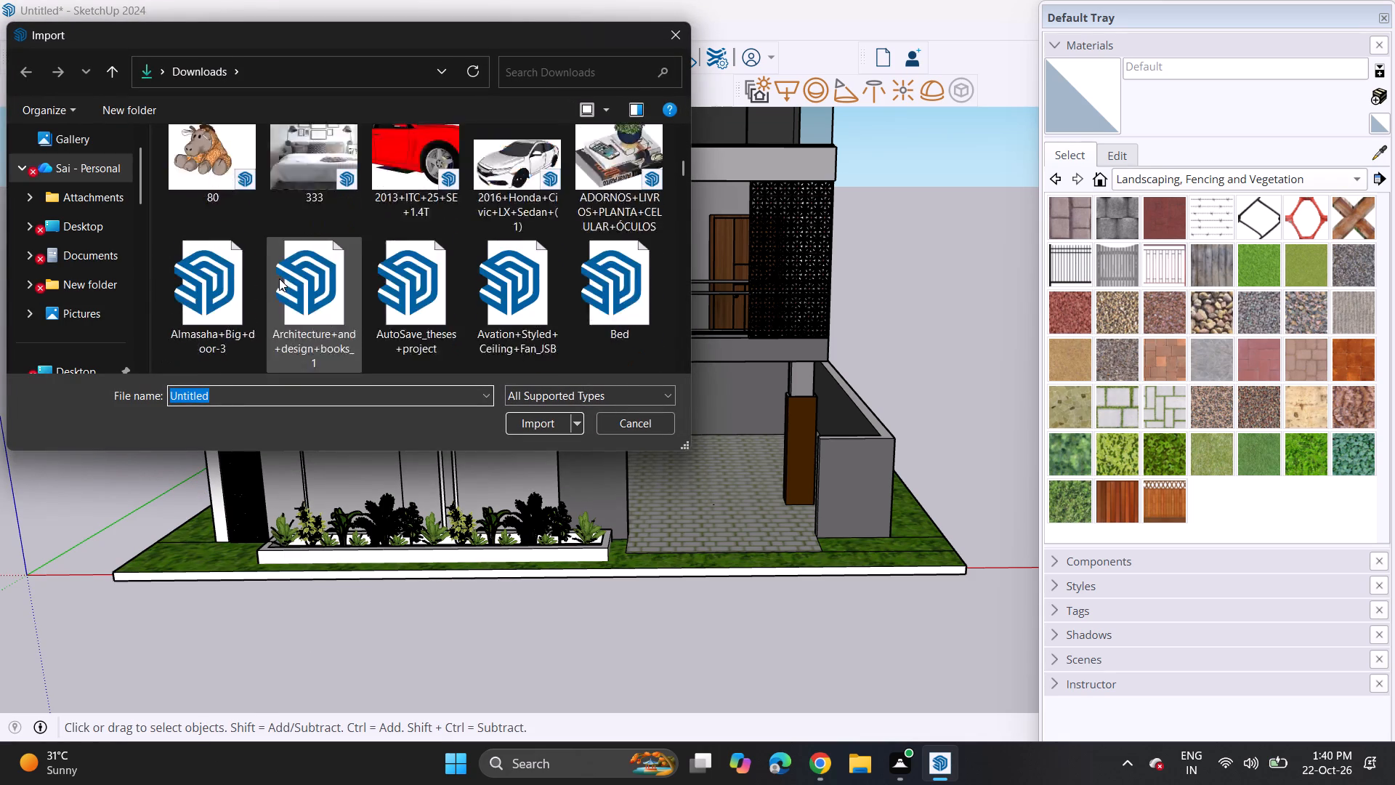
{"action": "scroll", "coordinate": [279, 278], "scroll_direction": "down", "scroll_amount": 18}
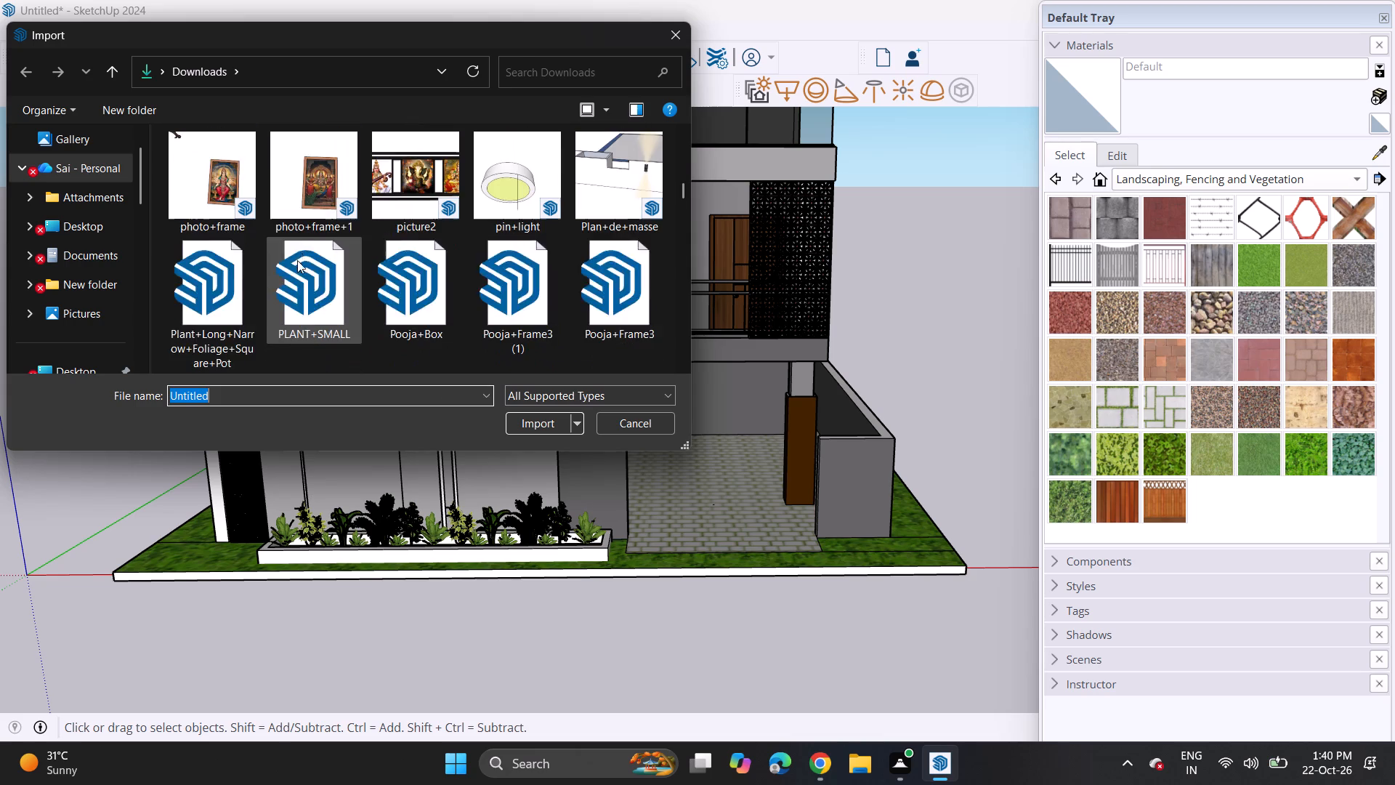
{"action": "scroll", "coordinate": [302, 260], "scroll_direction": "down", "scroll_amount": 4}
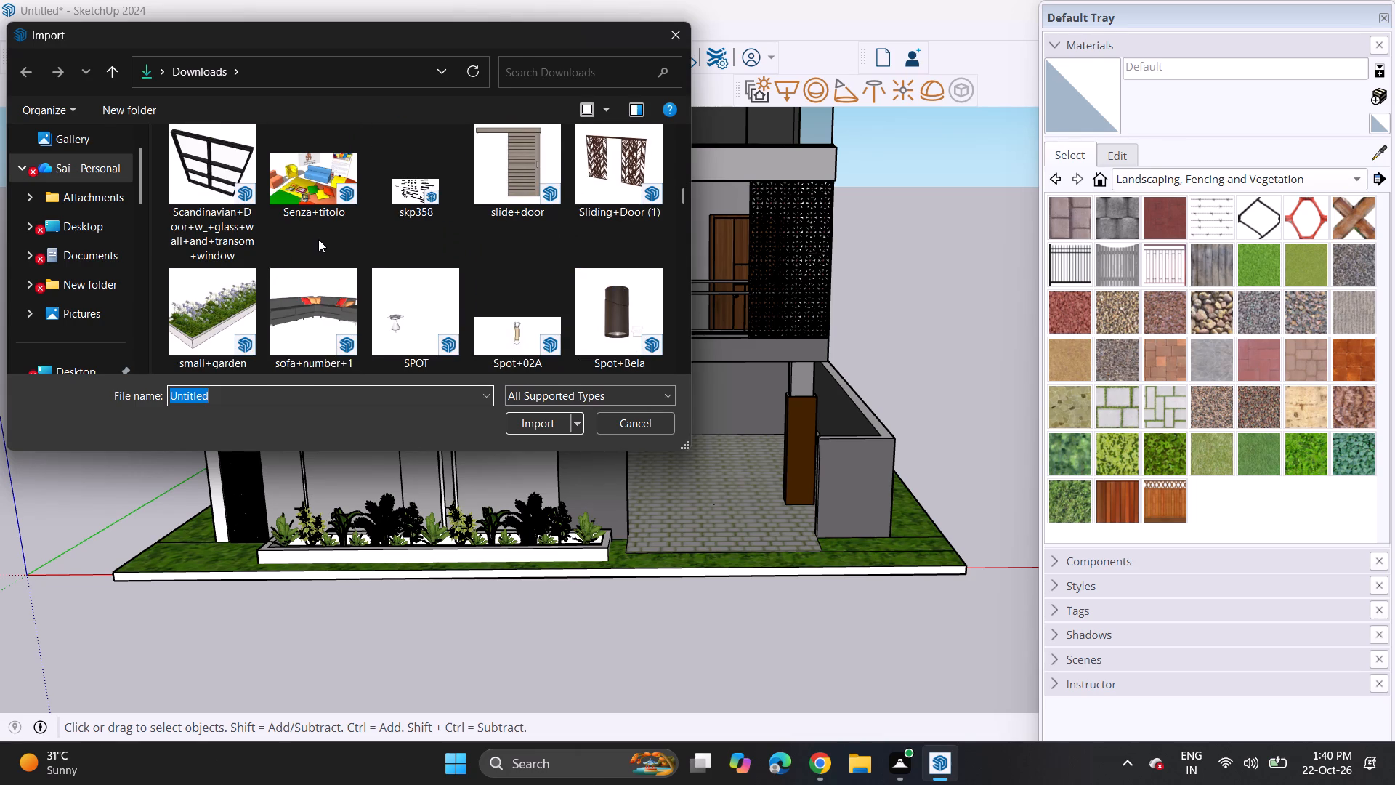
{"action": "scroll", "coordinate": [314, 240], "scroll_direction": "down", "scroll_amount": 2}
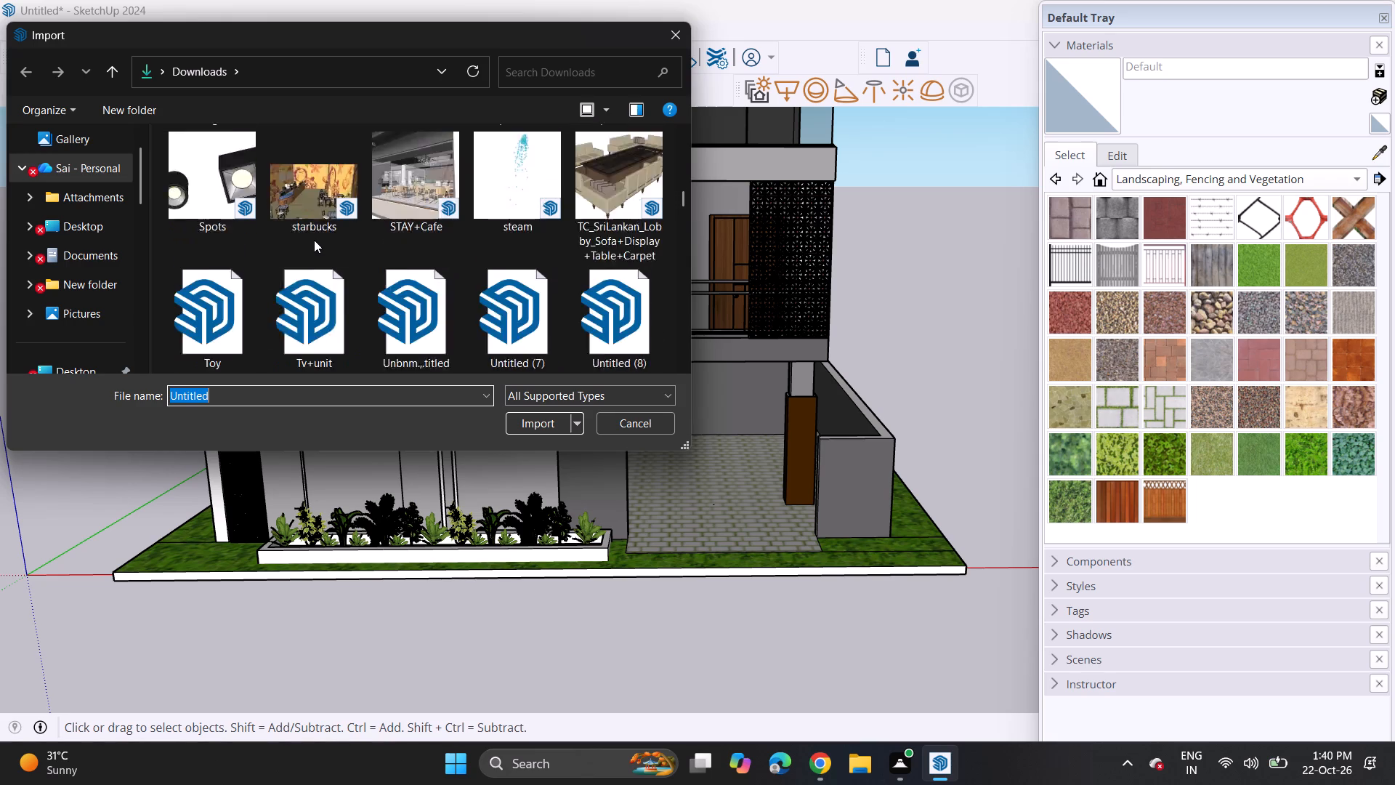
{"action": "scroll", "coordinate": [314, 240], "scroll_direction": "down", "scroll_amount": 2}
{"action": "scroll", "coordinate": [312, 241], "scroll_direction": "up", "scroll_amount": 1}
{"action": "scroll", "coordinate": [312, 241], "scroll_direction": "down", "scroll_amount": 5}
{"action": "scroll", "coordinate": [312, 241], "scroll_direction": "up", "scroll_amount": 1}
{"action": "scroll", "coordinate": [312, 241], "scroll_direction": "down", "scroll_amount": 9}
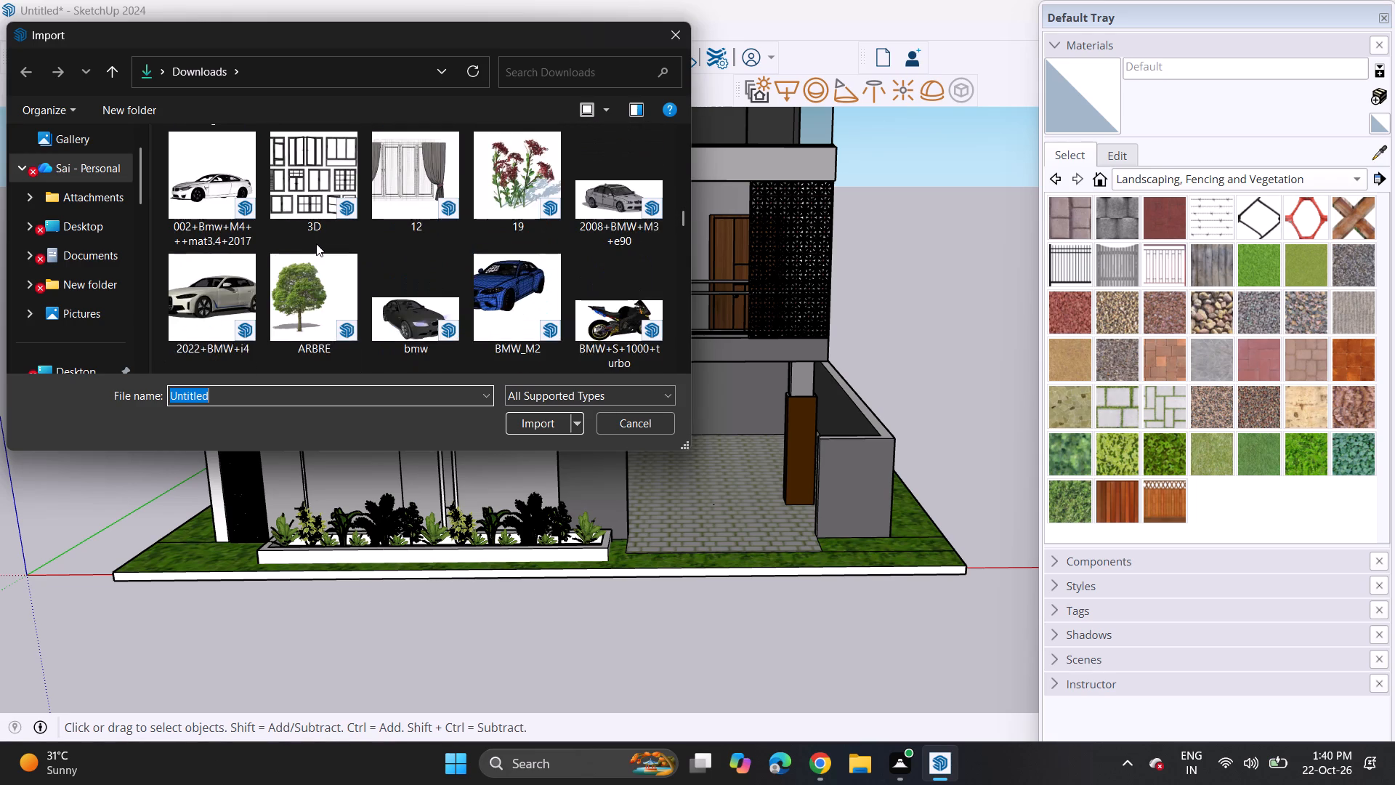
{"action": "scroll", "coordinate": [316, 243], "scroll_direction": "down", "scroll_amount": 11}
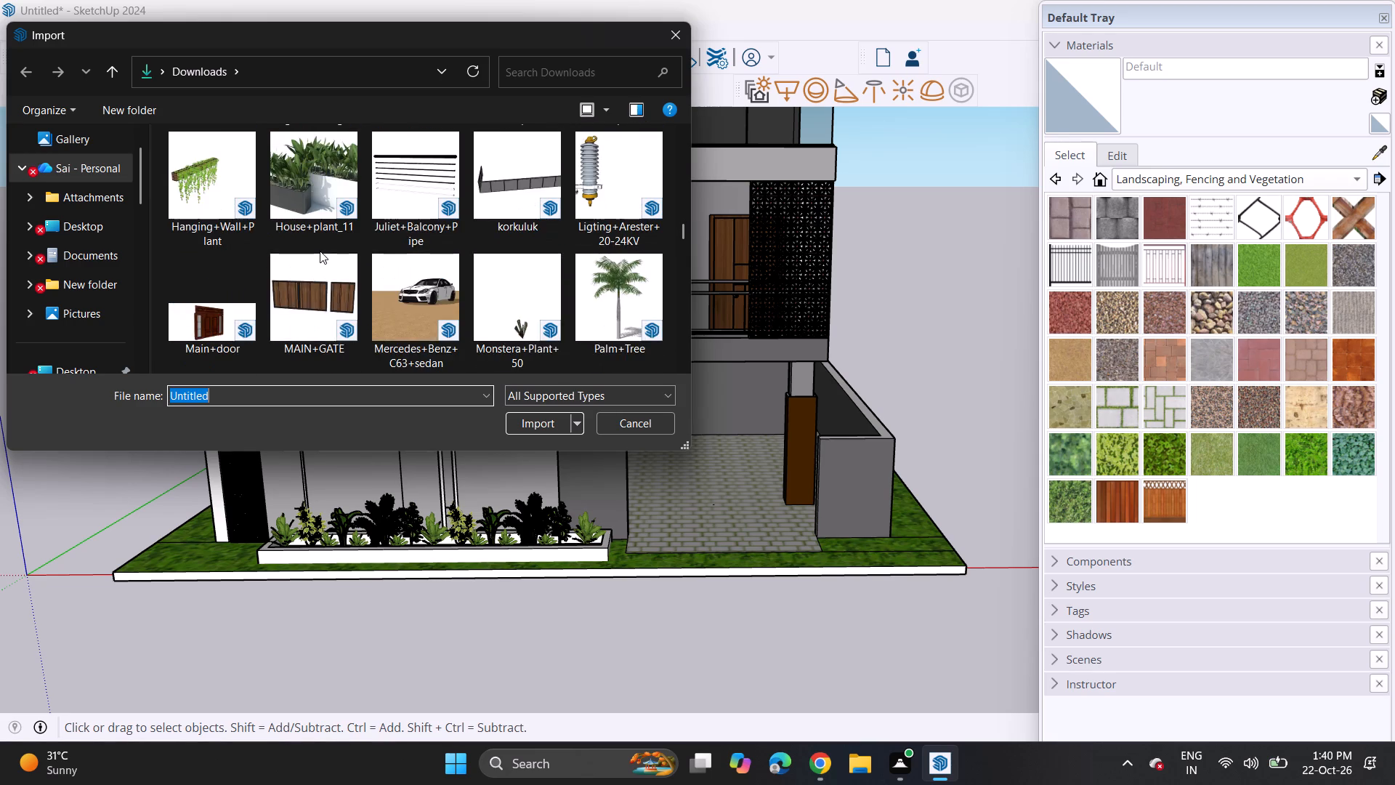
{"action": "scroll", "coordinate": [320, 251], "scroll_direction": "down", "scroll_amount": 11}
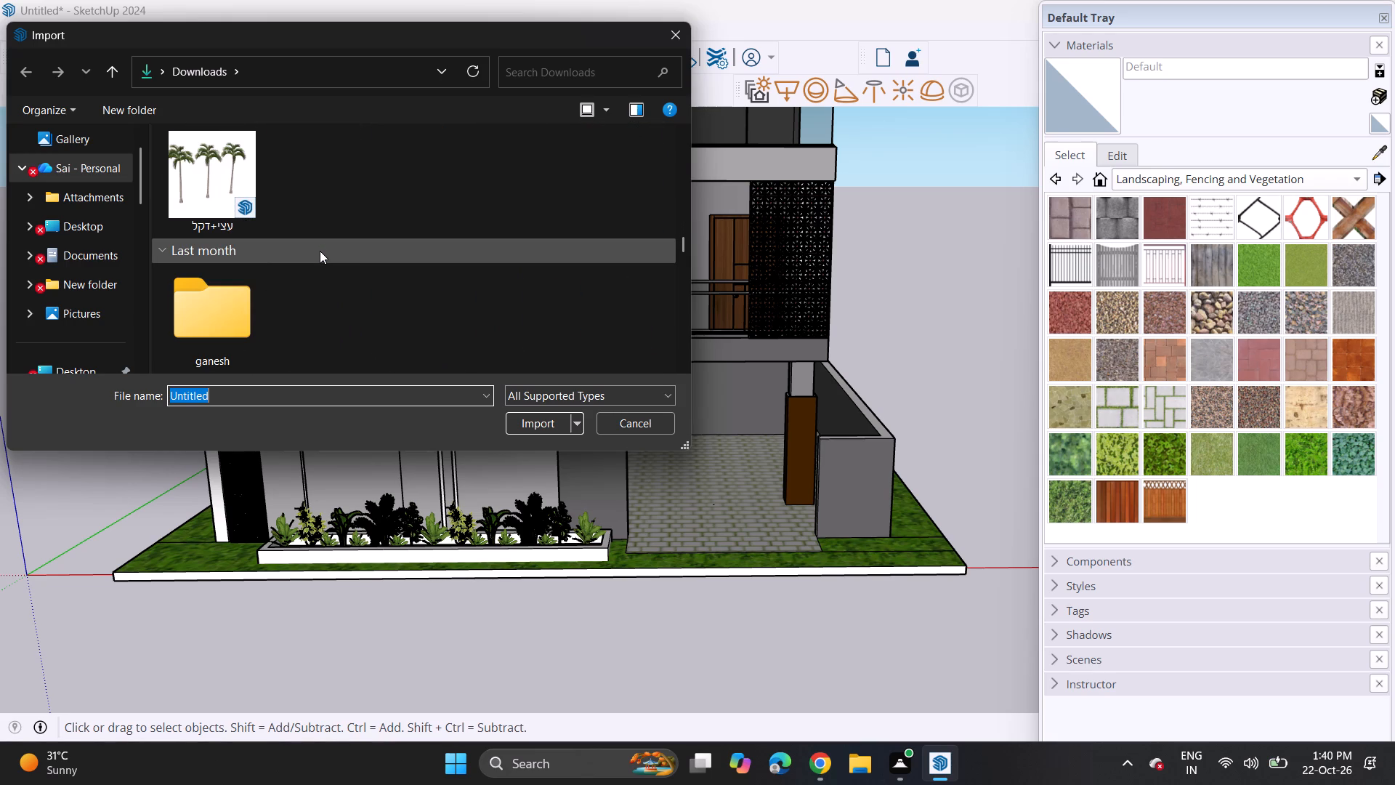
{"action": "scroll", "coordinate": [320, 251], "scroll_direction": "down", "scroll_amount": 4}
{"action": "scroll", "coordinate": [329, 250], "scroll_direction": "up", "scroll_amount": 7}
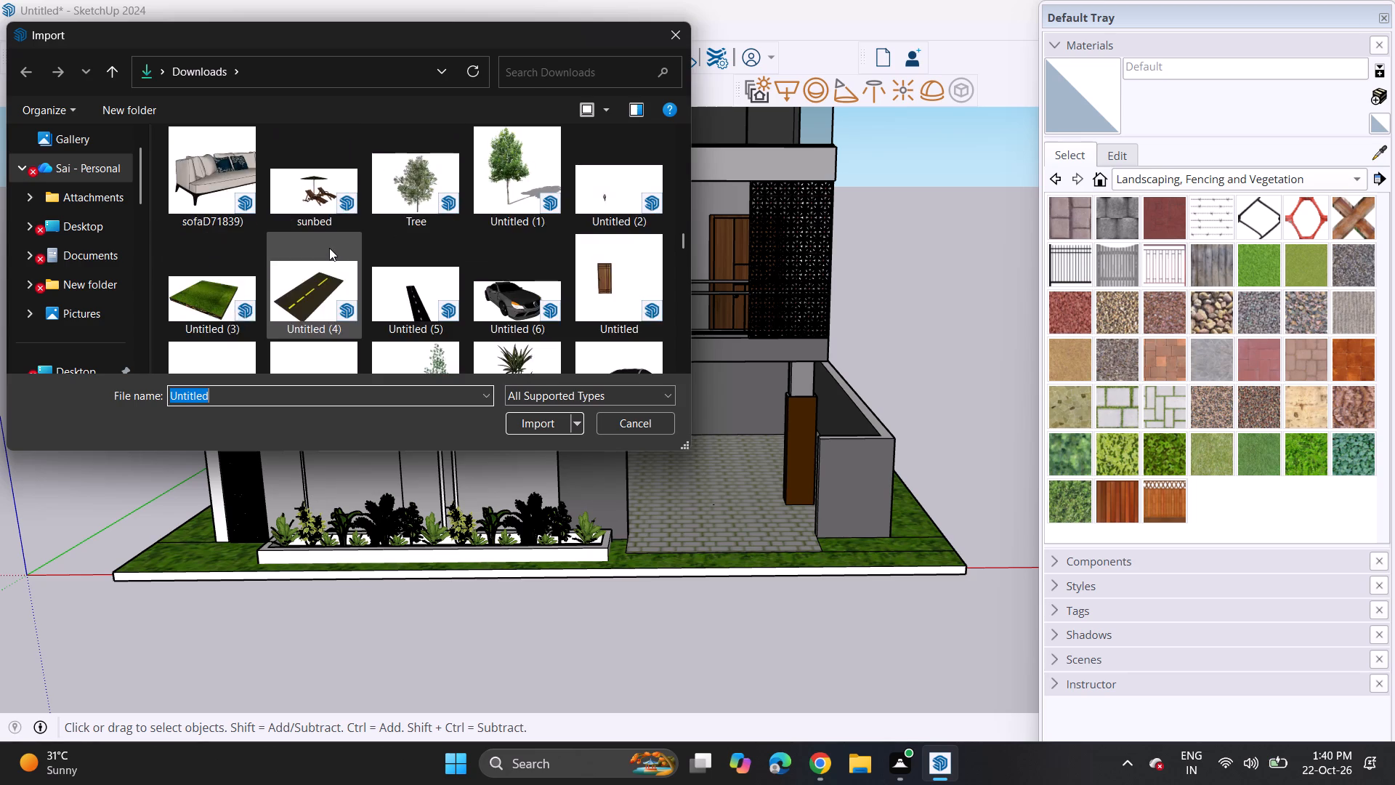
{"action": "scroll", "coordinate": [329, 248], "scroll_direction": "up", "scroll_amount": 2}
{"action": "scroll", "coordinate": [329, 249], "scroll_direction": "down", "scroll_amount": 3}
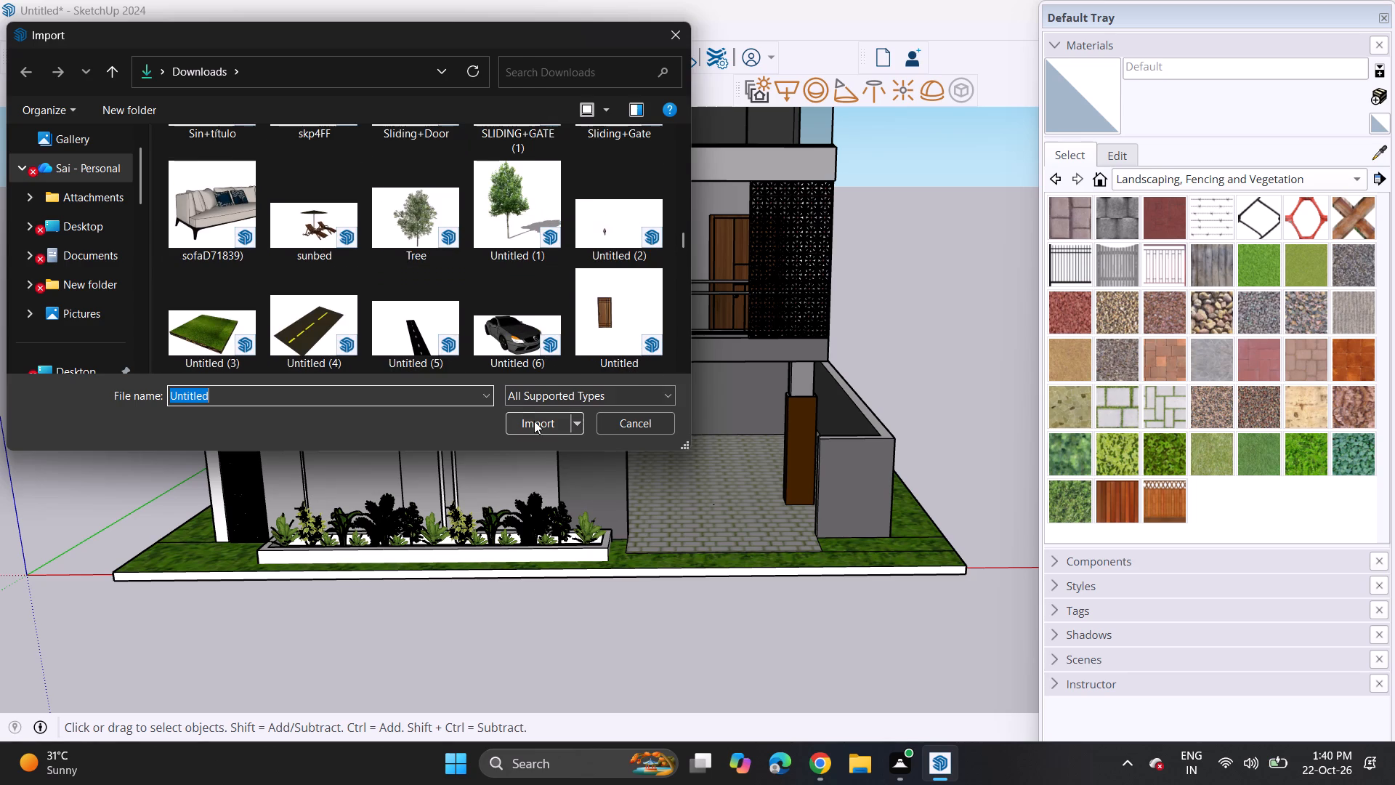
{"action": "left_click", "coordinate": [425, 345]}
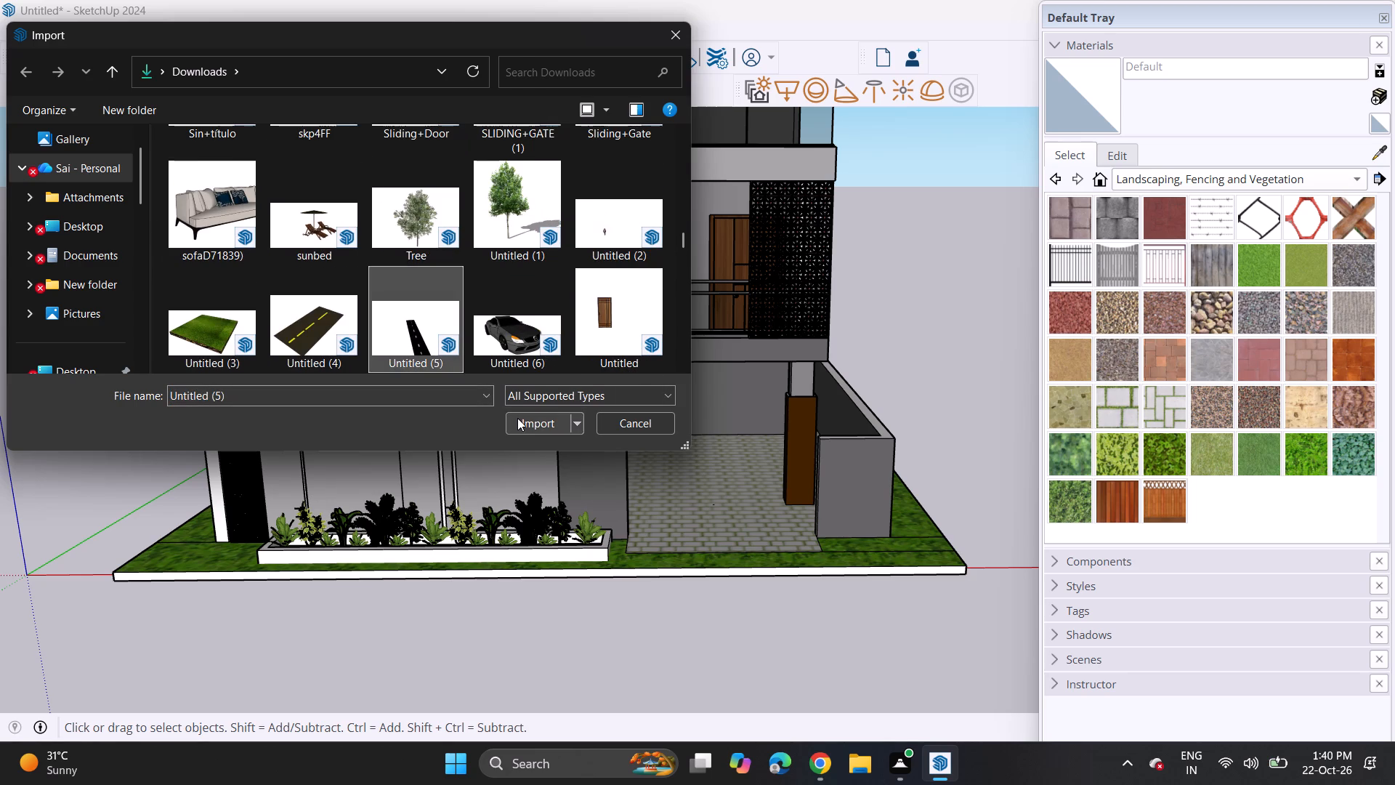
{"action": "left_click", "coordinate": [536, 424]}
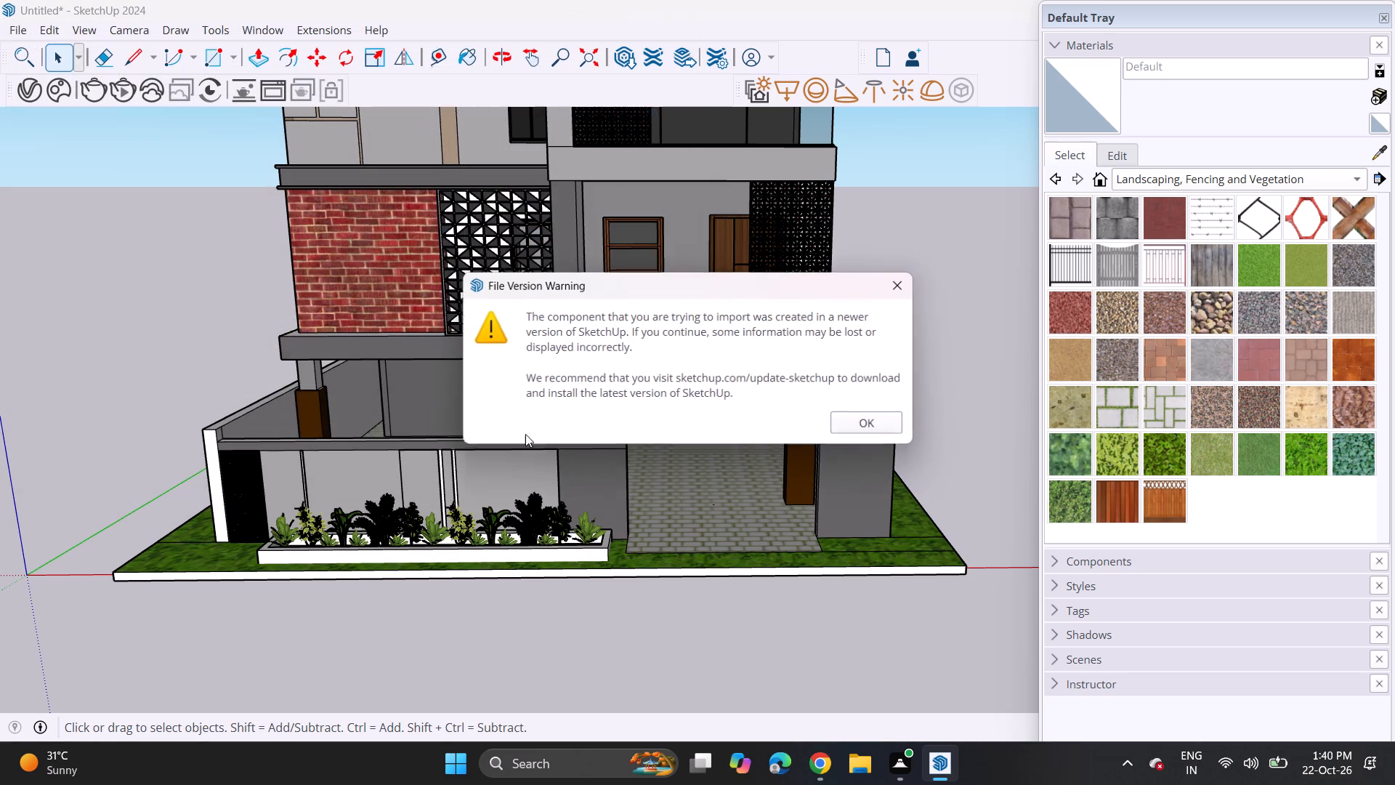
{"action": "left_click", "coordinate": [842, 417]}
{"action": "scroll", "coordinate": [398, 528], "scroll_direction": "down", "scroll_amount": 8}
{"action": "scroll", "coordinate": [398, 528], "scroll_direction": "up", "scroll_amount": 1}
{"action": "scroll", "coordinate": [403, 531], "scroll_direction": "down", "scroll_amount": 7}
{"action": "left_click", "coordinate": [581, 592]}
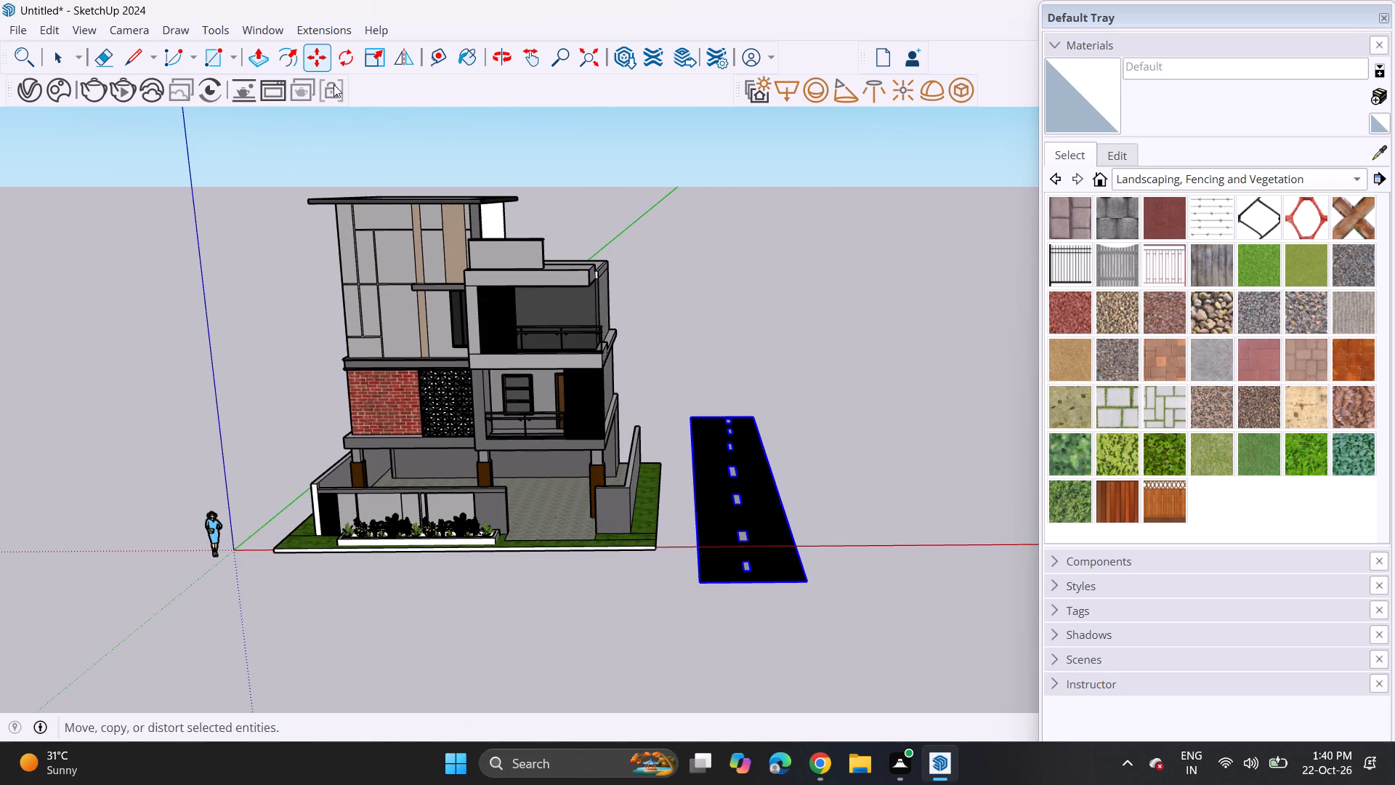
Rotate the imported road on the ground plane so that it runs parallel to the villa's front.
{"action": "left_click", "coordinate": [340, 62]}
{"action": "scroll", "coordinate": [582, 512], "scroll_direction": "down", "scroll_amount": 6}
{"action": "left_click", "coordinate": [589, 599]}
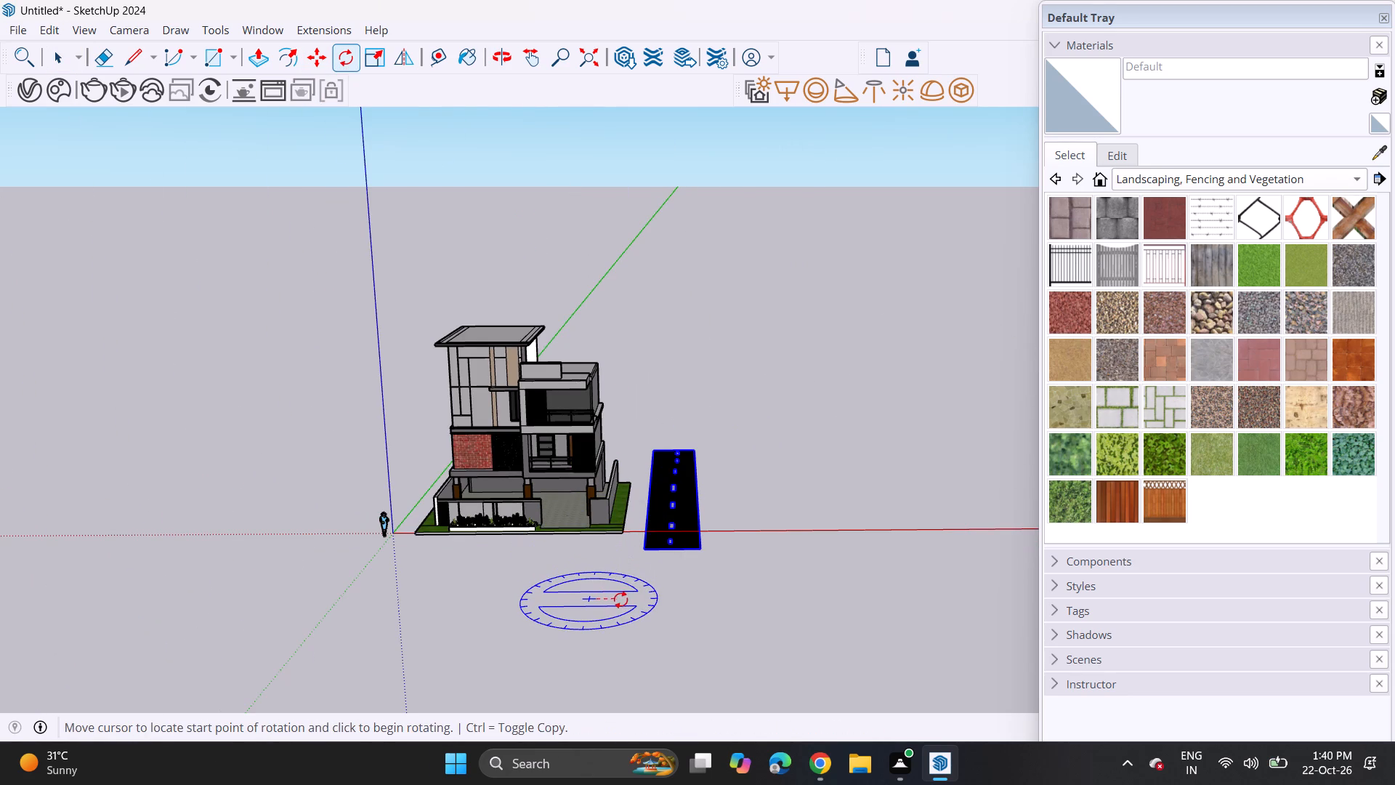
{"action": "left_click", "coordinate": [627, 600]}
{"action": "left_click", "coordinate": [585, 635]}
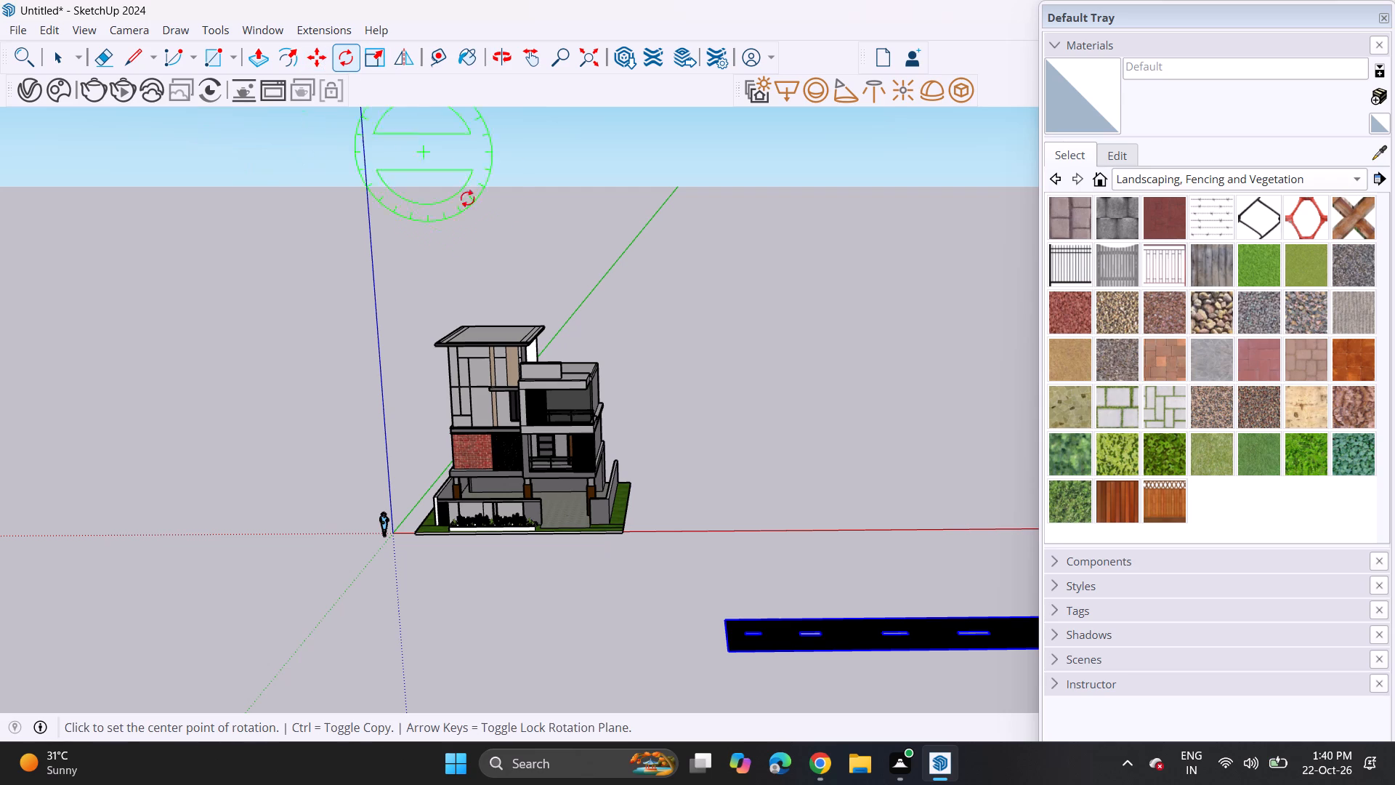
Move the road by its end corner onto the plinth's front corner on the planter side, along the villa's frontage.
{"action": "left_click", "coordinate": [319, 49]}
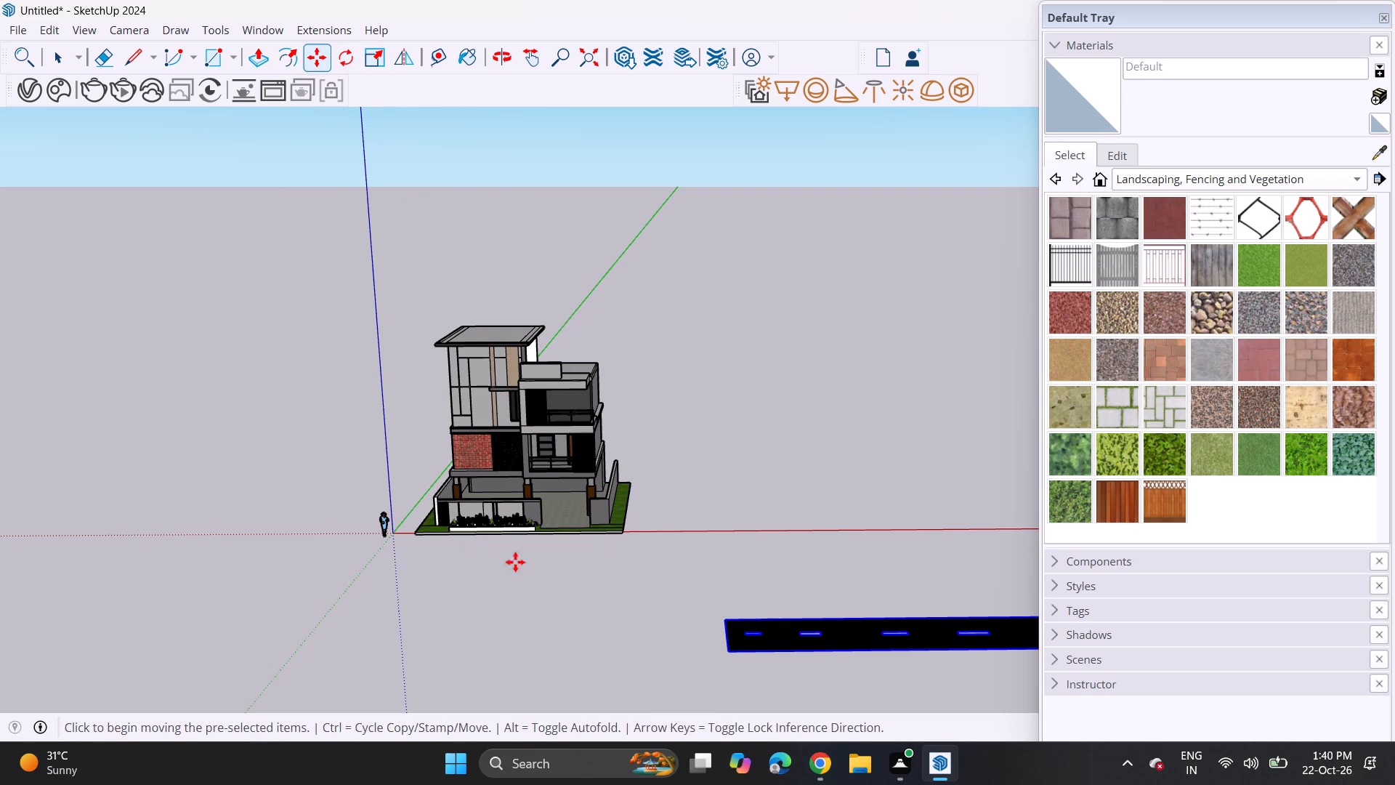
{"action": "left_click", "coordinate": [727, 616]}
{"action": "scroll", "coordinate": [408, 581], "scroll_direction": "up", "scroll_amount": 1}
{"action": "middle_click_drag", "start_coordinate": [408, 581], "coordinate": [918, 539]}
{"action": "scroll", "coordinate": [918, 539], "scroll_direction": "up", "scroll_amount": 1}
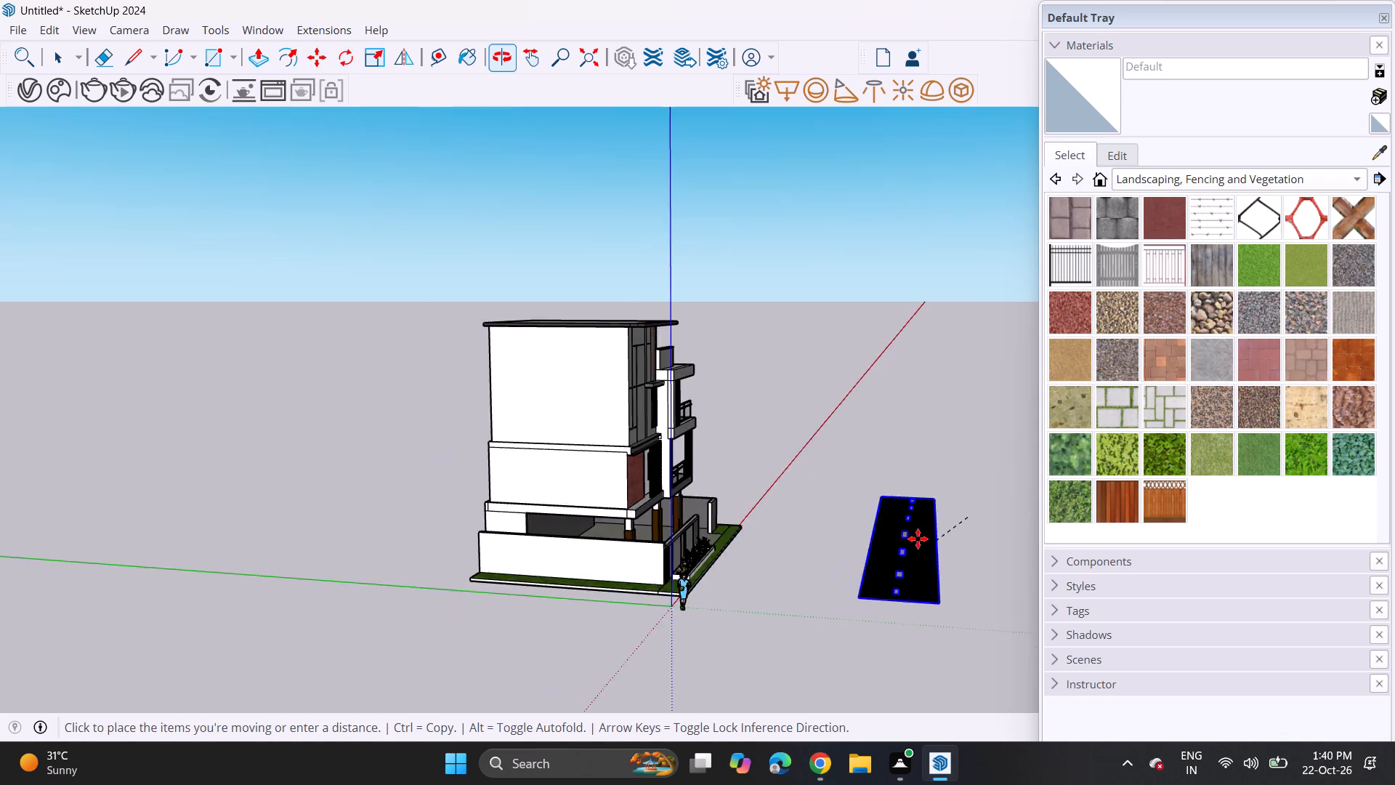
{"action": "scroll", "coordinate": [772, 581], "scroll_direction": "up", "scroll_amount": 6}
{"action": "scroll", "coordinate": [594, 608], "scroll_direction": "up", "scroll_amount": 5}
{"action": "left_click", "coordinate": [564, 614]}
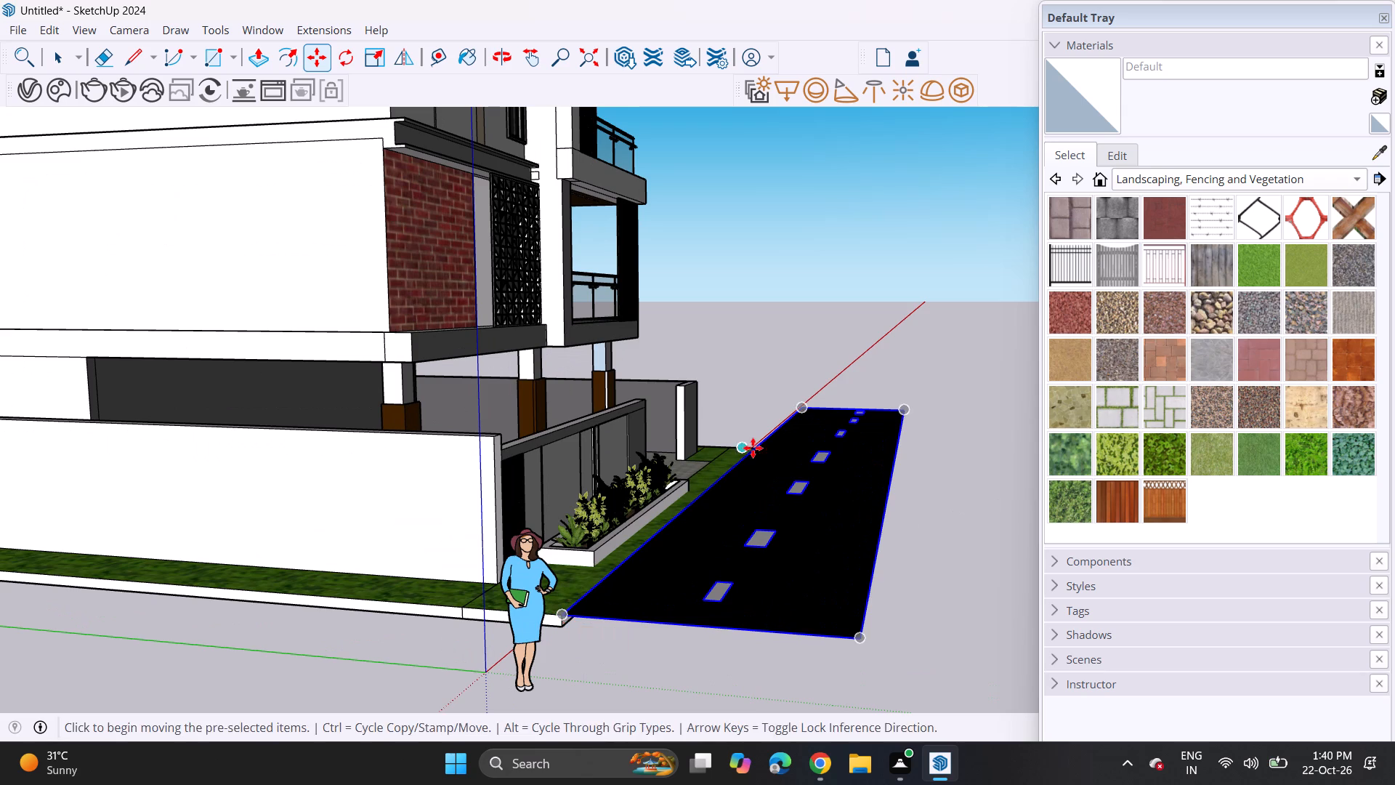
Scale the road lengthwise from its far end so that it ends flush with the plinth's gate-side edge.
{"action": "middle_click_drag", "start_coordinate": [730, 446], "coordinate": [201, 544]}
{"action": "scroll", "coordinate": [201, 544], "scroll_direction": "up", "scroll_amount": 1}
{"action": "scroll", "coordinate": [302, 539], "scroll_direction": "down", "scroll_amount": 7}
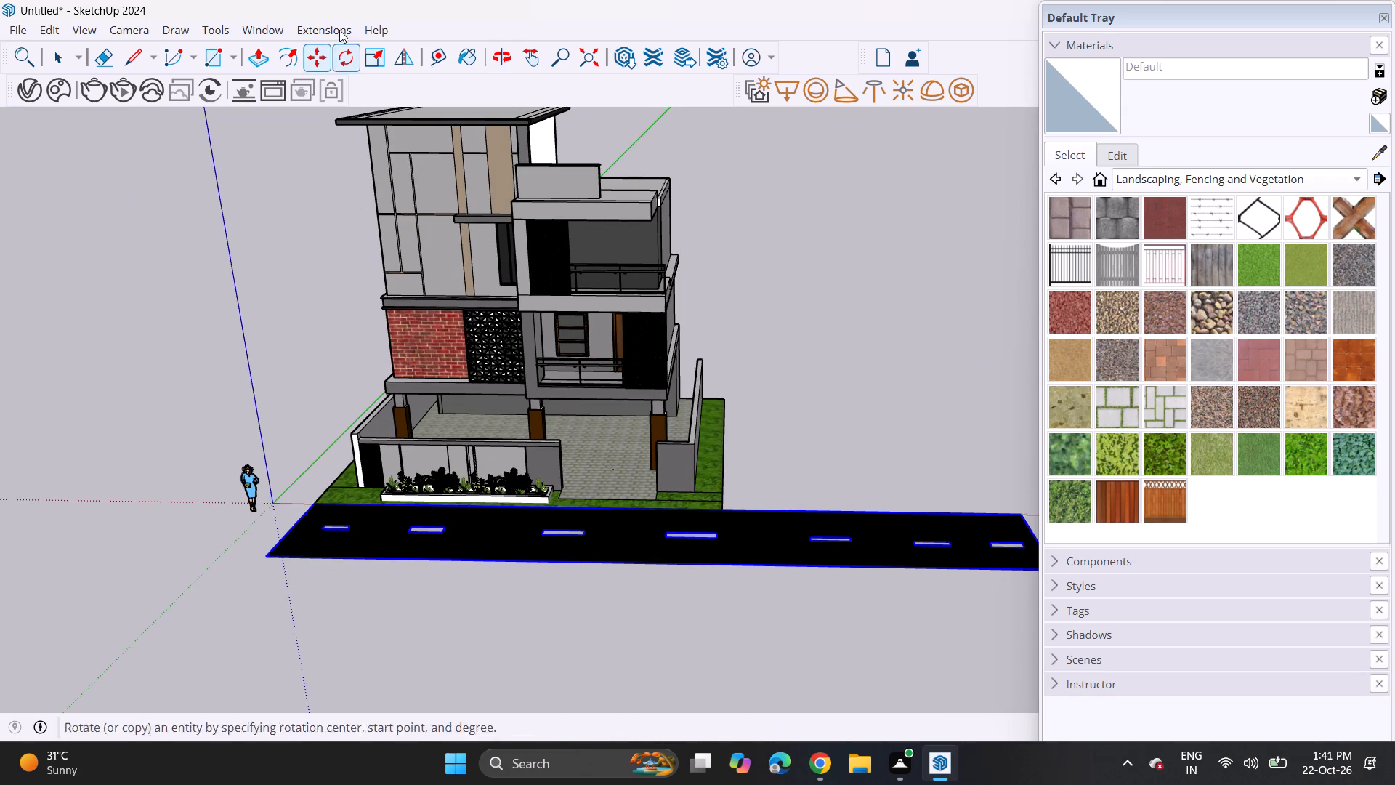
{"action": "left_click", "coordinate": [381, 47]}
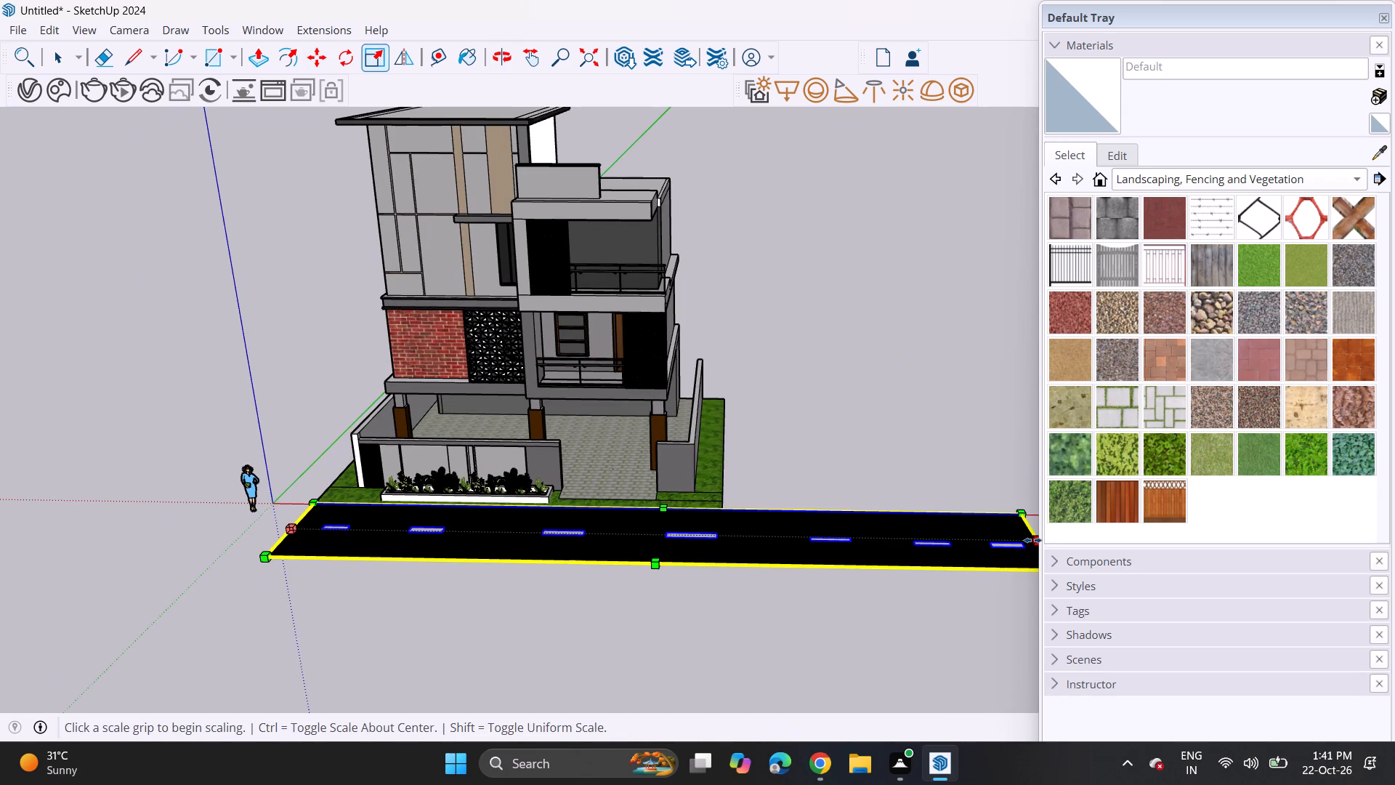
{"action": "left_click", "coordinate": [1032, 540]}
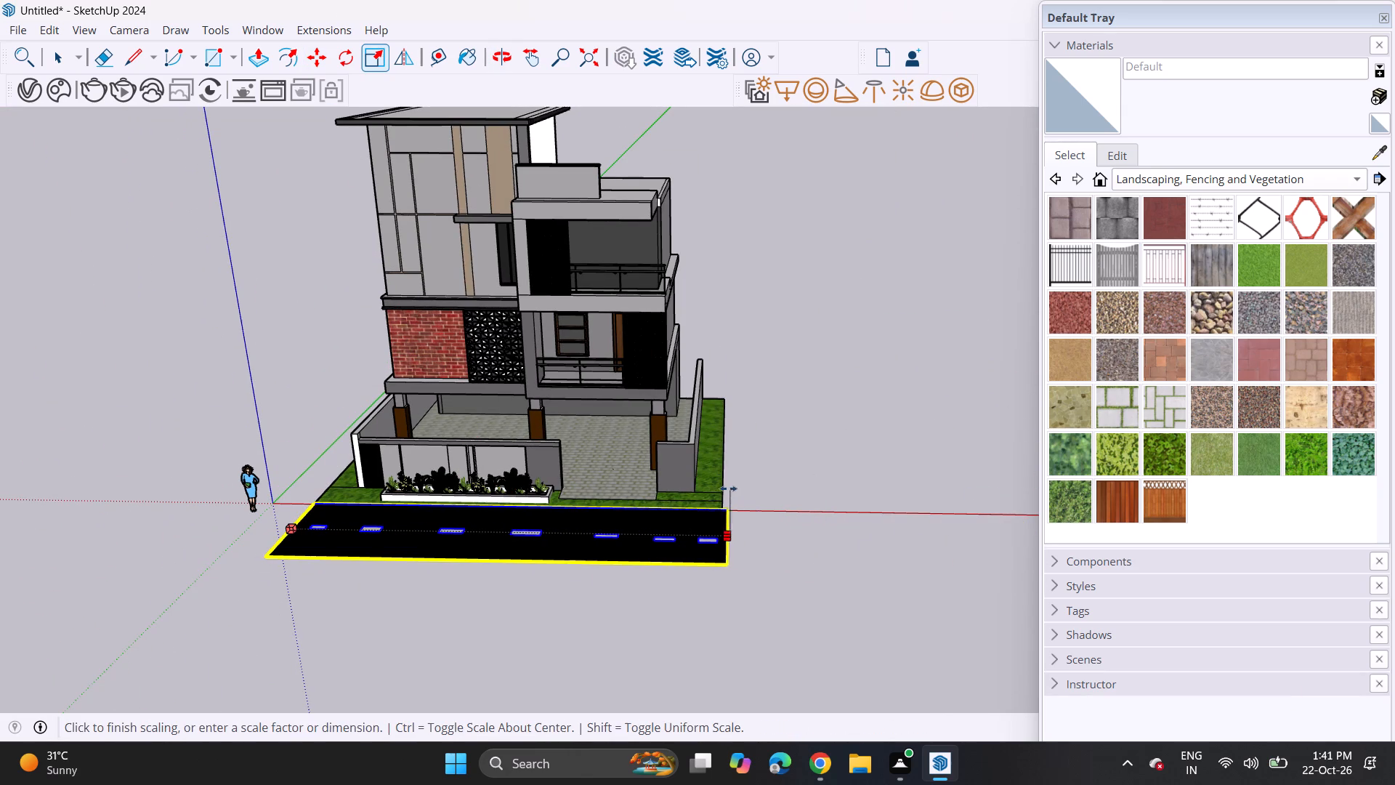
{"action": "left_click", "coordinate": [724, 481]}
{"action": "key", "text": "space"}
{"action": "left_click", "coordinate": [781, 456]}
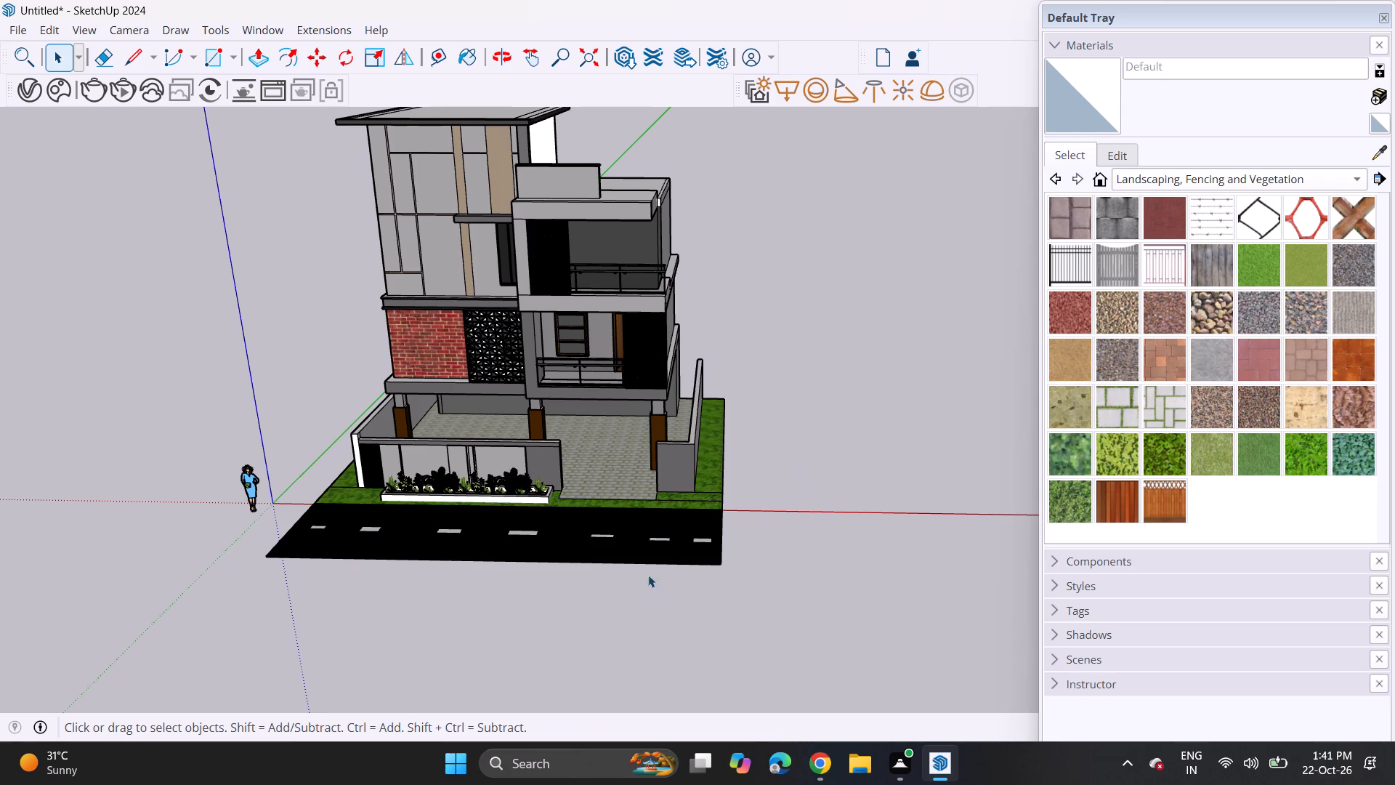
Move the whole villa with its plot and road, leaving out the human figure, back along the ground away from the origin.
{"action": "middle_click_drag", "start_coordinate": [627, 520], "coordinate": [629, 512]}
{"action": "scroll", "coordinate": [631, 508], "scroll_direction": "up", "scroll_amount": 1}
{"action": "middle_click_drag", "start_coordinate": [644, 488], "coordinate": [696, 414]}
{"action": "scroll", "coordinate": [682, 435], "scroll_direction": "up", "scroll_amount": 1}
{"action": "scroll", "coordinate": [442, 290], "scroll_direction": "down", "scroll_amount": 7}
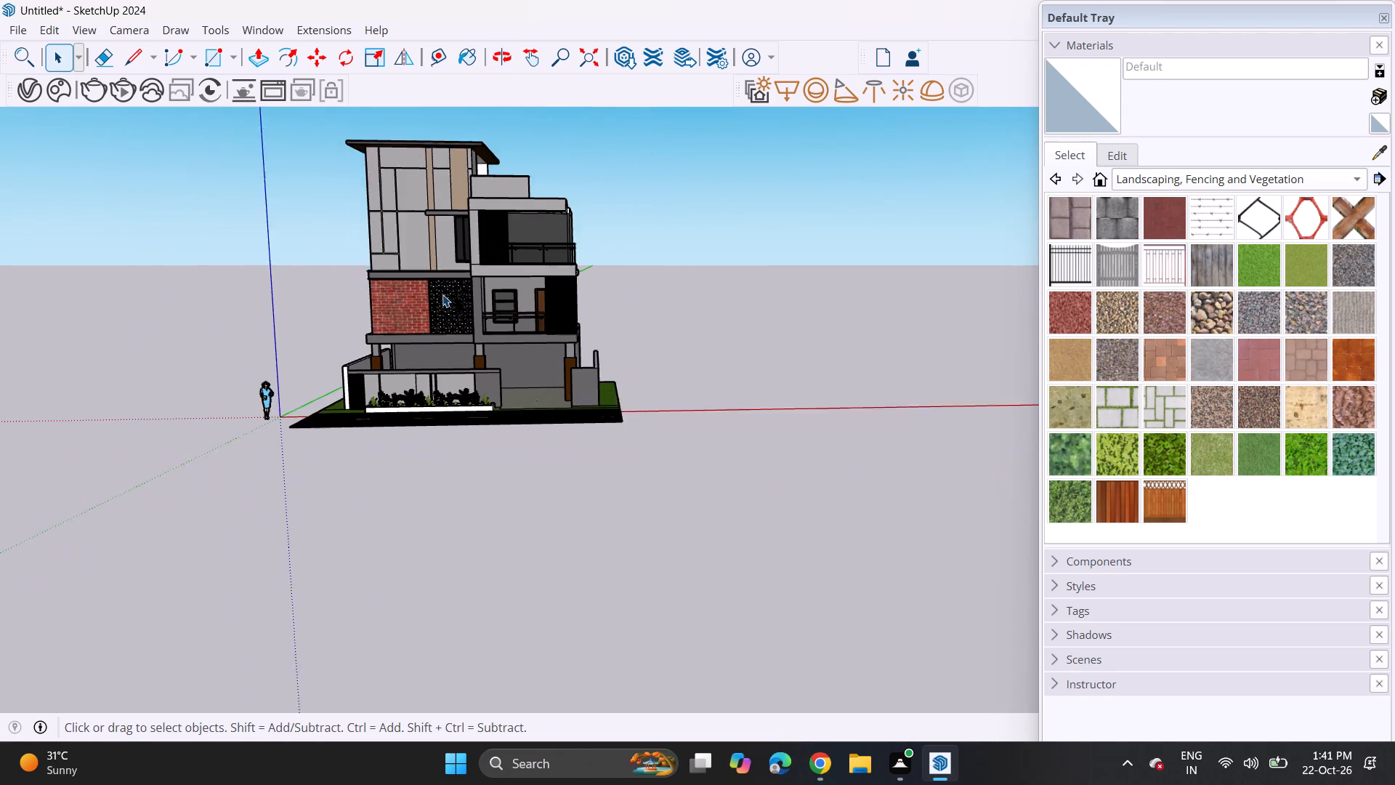
{"action": "middle_click_drag", "start_coordinate": [424, 270], "coordinate": [512, 386]}
{"action": "scroll", "coordinate": [512, 386], "scroll_direction": "up", "scroll_amount": 1}
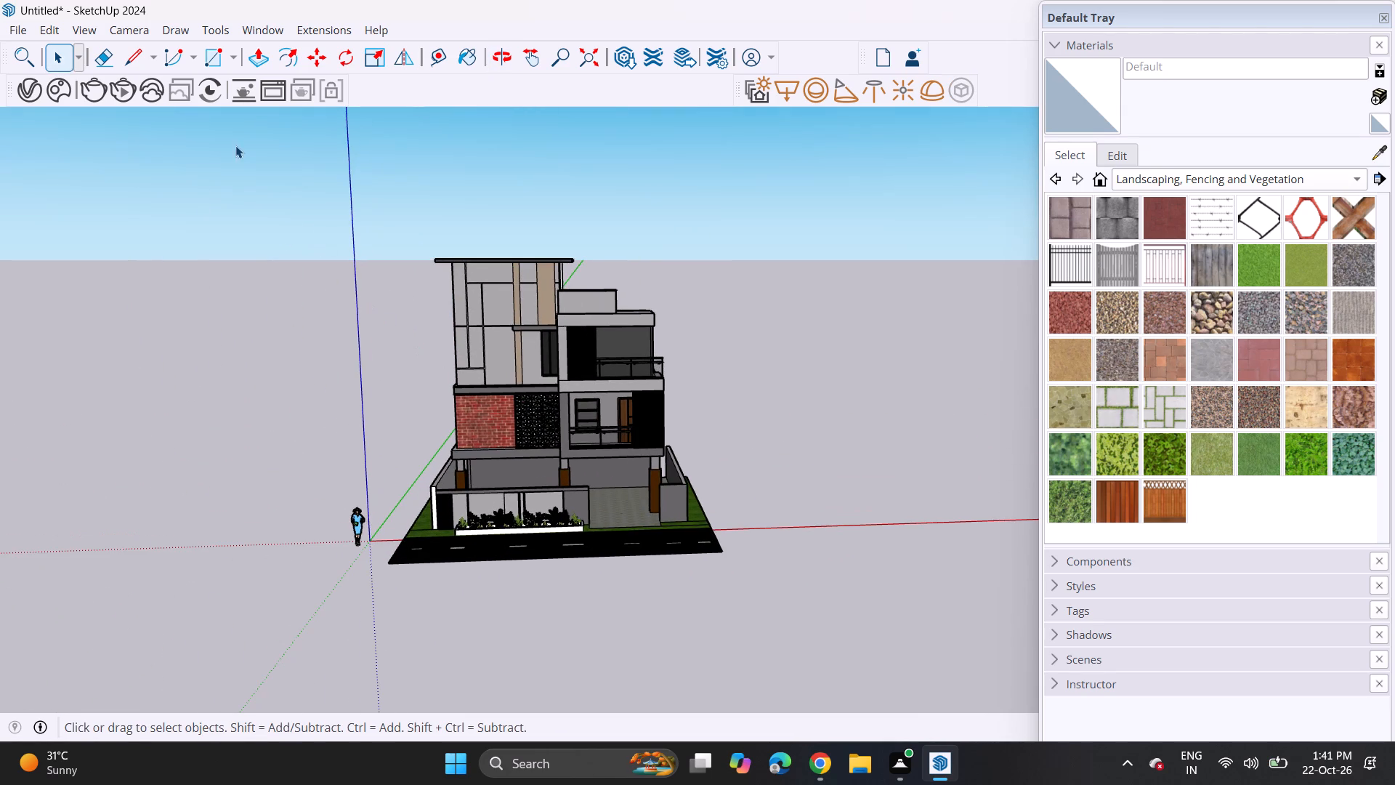
{"action": "left_click_drag", "start_coordinate": [235, 145], "coordinate": [803, 605]}
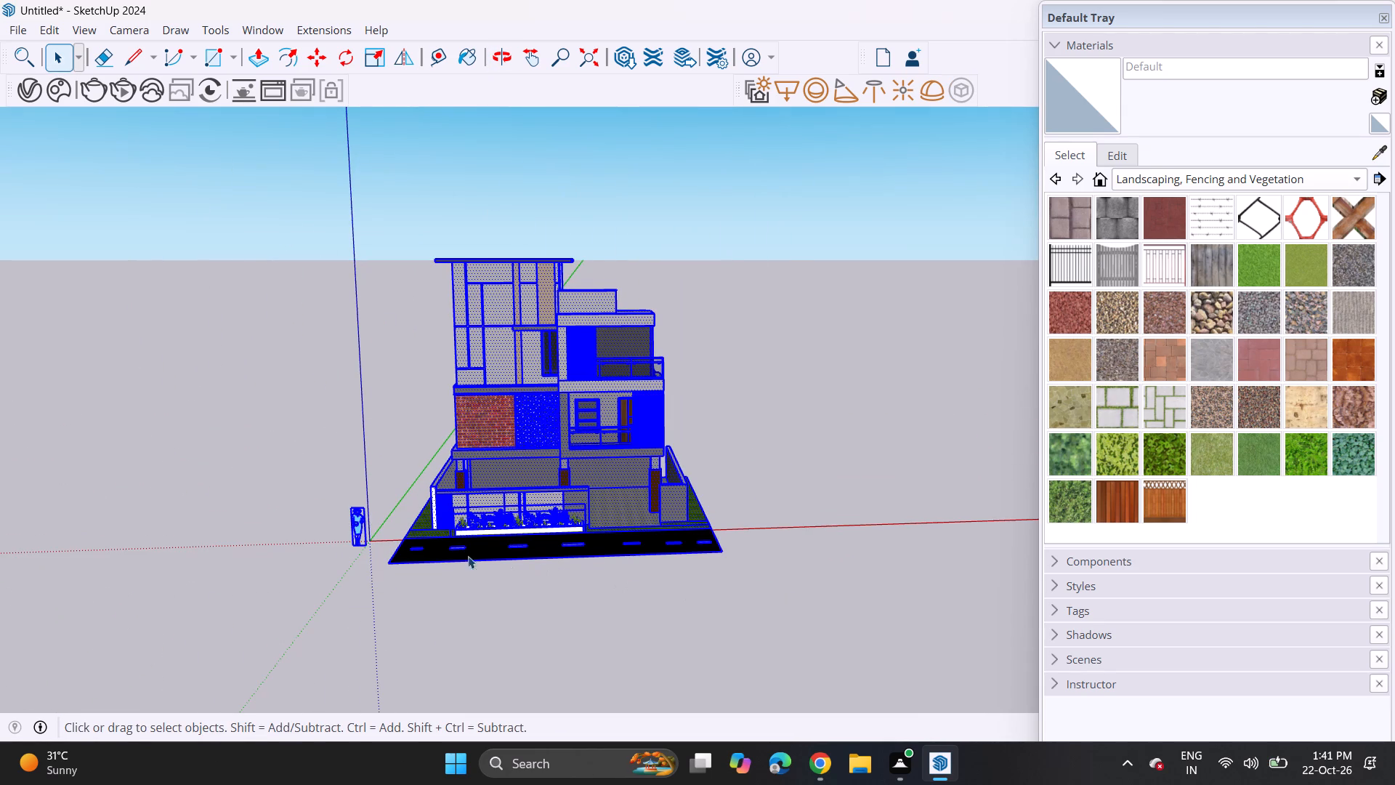
{"action": "left_click", "coordinate": [354, 528], "text": "ctrl+shift"}
{"action": "key", "text": "m"}
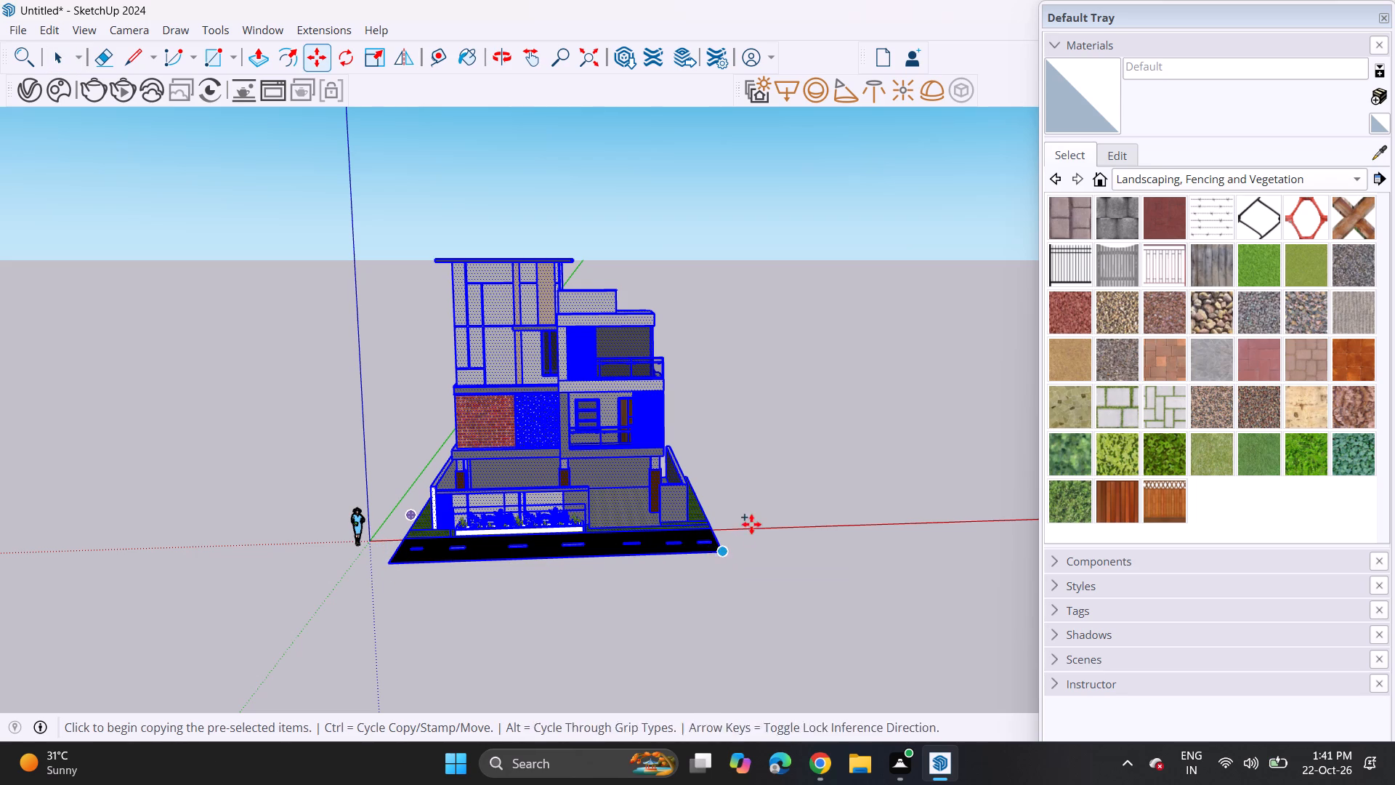
{"action": "left_click", "coordinate": [387, 572]}
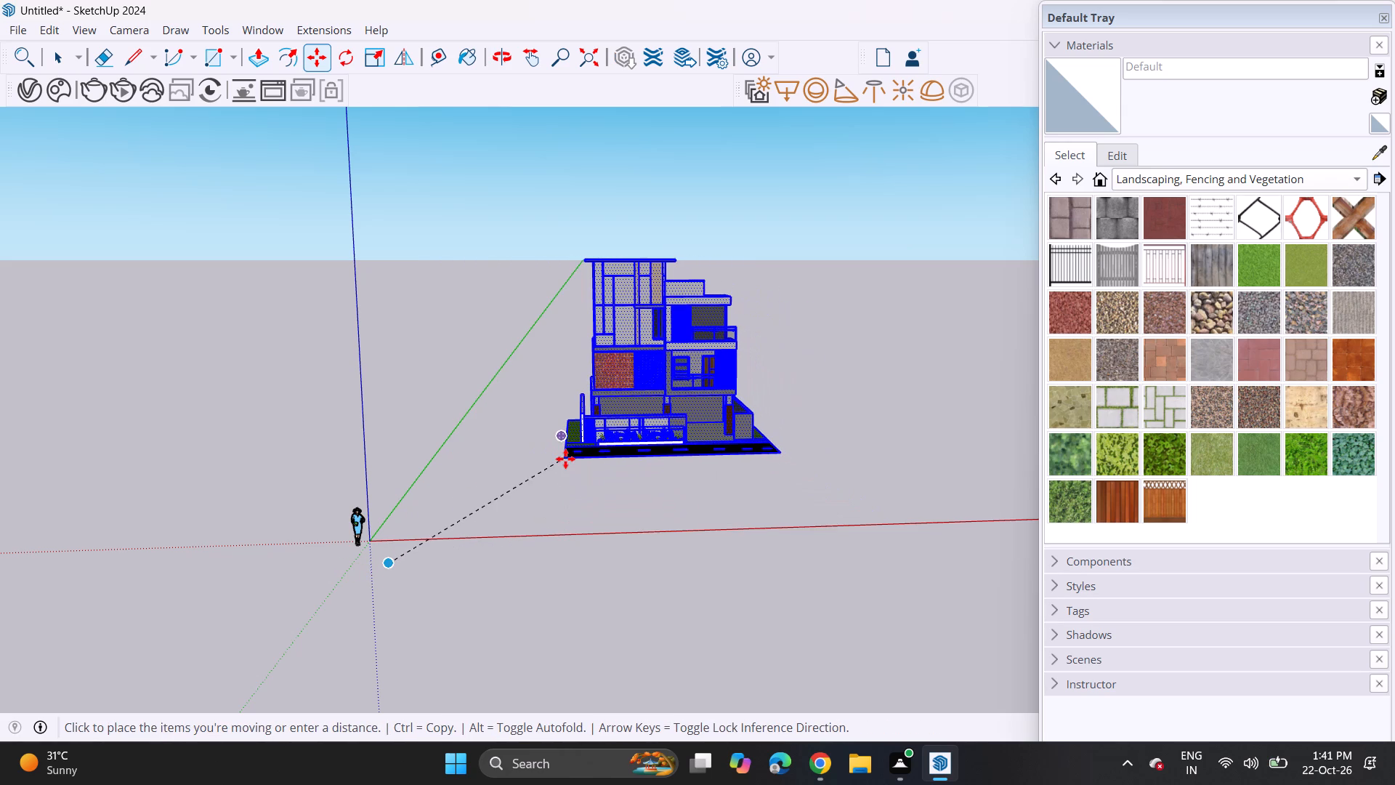
{"action": "left_click", "coordinate": [551, 478]}
Copy the villa set along the road direction so that the copy adjoins the original's gate-side end.
{"action": "left_click", "coordinate": [557, 483]}
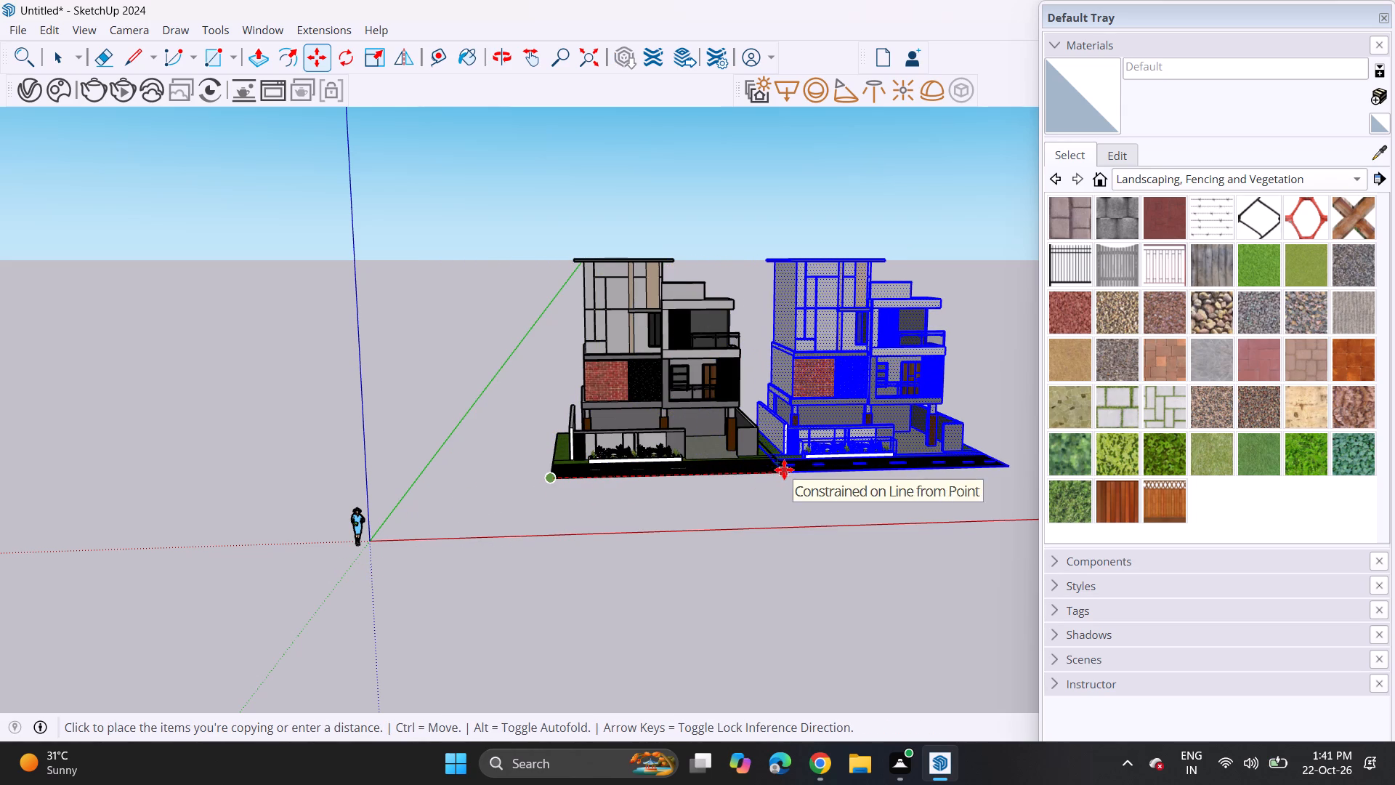
{"action": "left_click", "coordinate": [785, 477]}
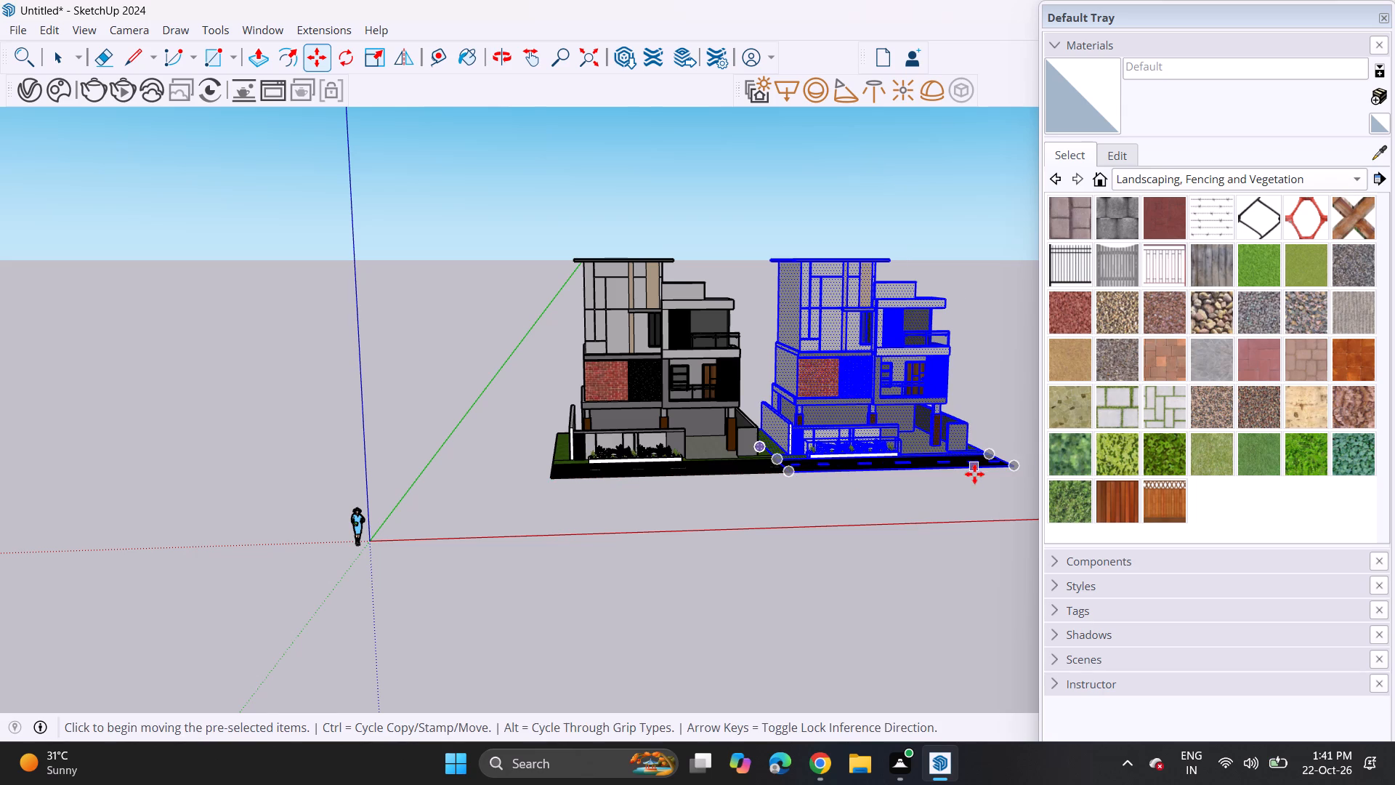
Copy the villa set again, joining its gate-side road corner to the original's planter-side corner, and clear the selection.
{"action": "left_click", "coordinate": [1016, 464]}
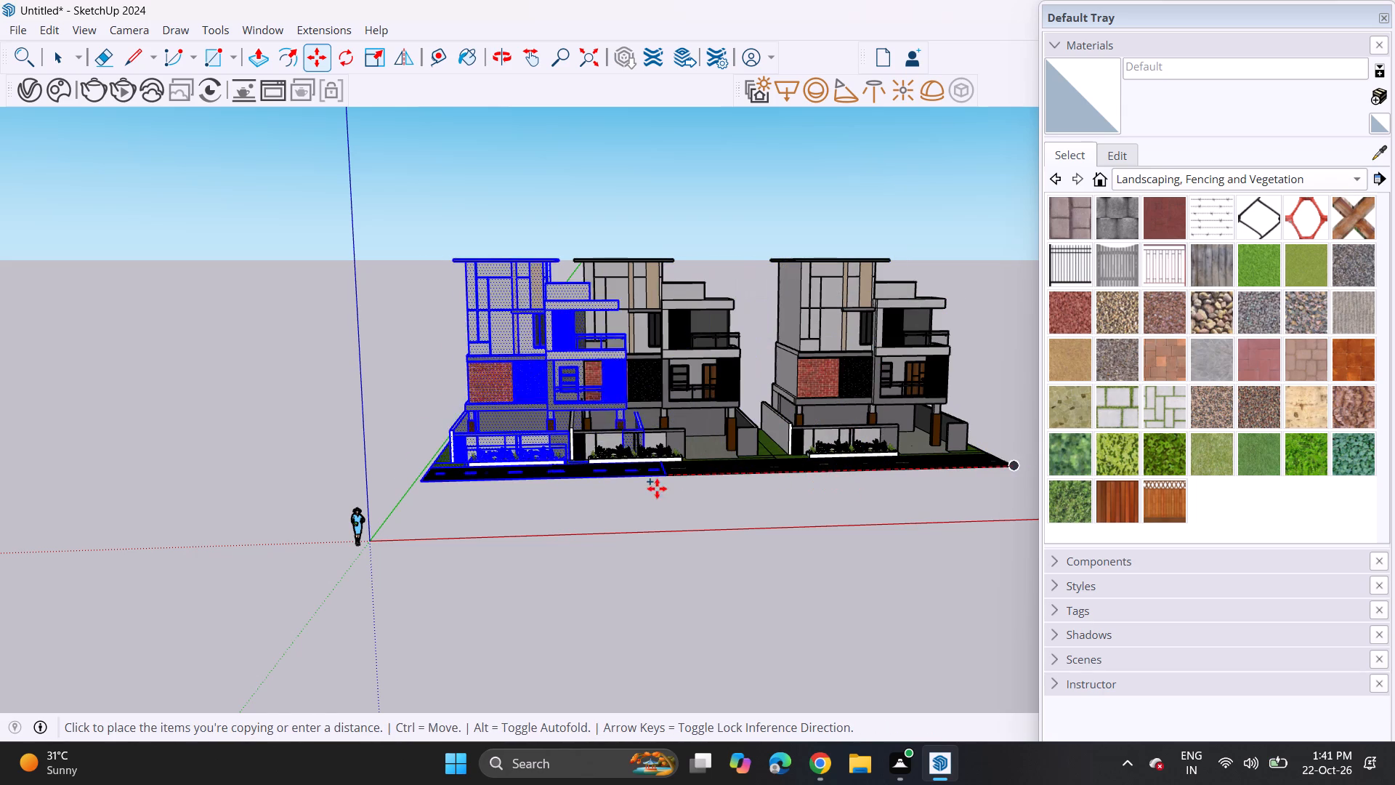
{"action": "left_click", "coordinate": [549, 483]}
{"action": "scroll", "coordinate": [634, 459], "scroll_direction": "up", "scroll_amount": 1}
{"action": "middle_click_drag", "start_coordinate": [634, 459], "coordinate": [612, 436]}
{"action": "scroll", "coordinate": [613, 436], "scroll_direction": "up", "scroll_amount": 1}
{"action": "scroll", "coordinate": [625, 371], "scroll_direction": "up", "scroll_amount": 8}
{"action": "key", "text": "space"}
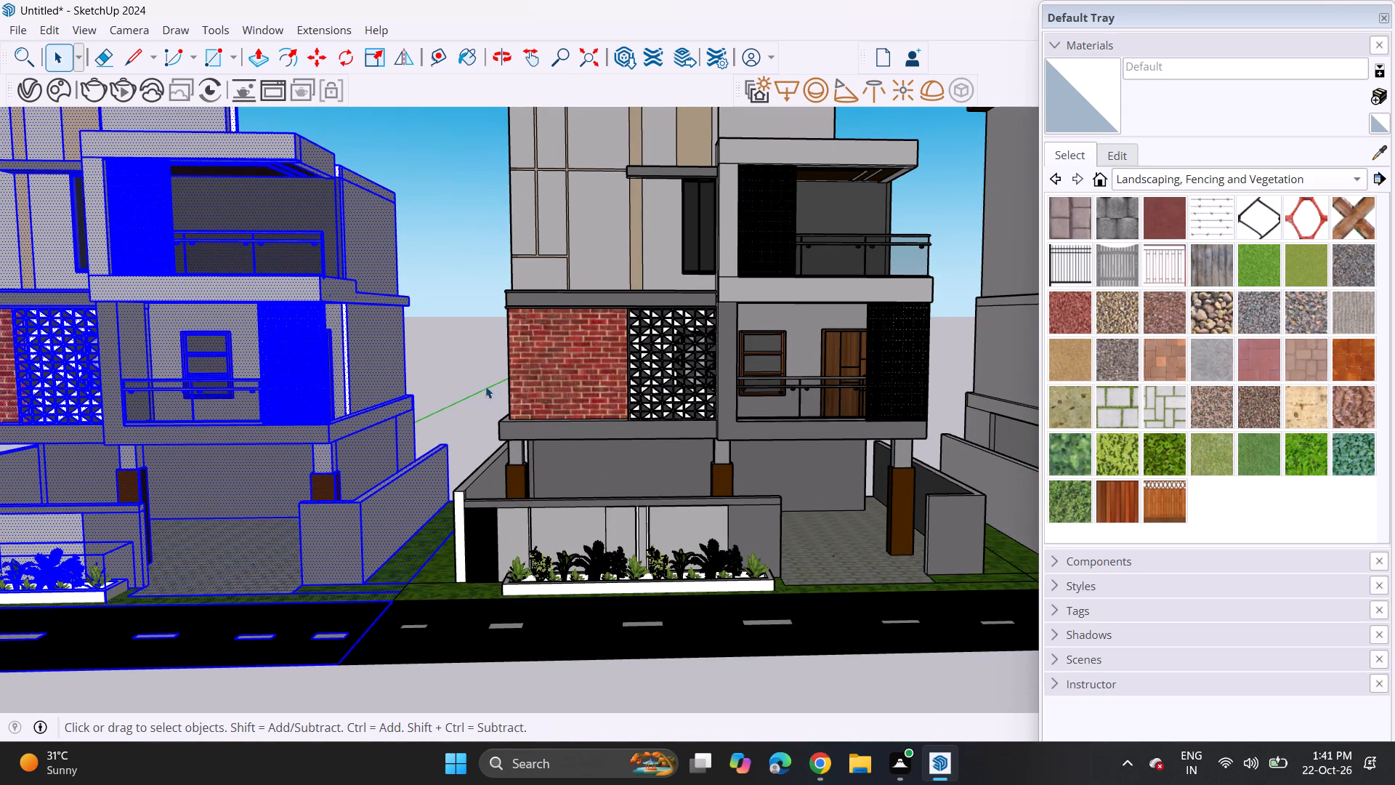
{"action": "left_click", "coordinate": [484, 385]}
Examine the front elevations of the villa row, centred on the middle villa.
{"action": "middle_click_drag", "start_coordinate": [608, 422], "coordinate": [556, 390]}
{"action": "middle_click_drag", "start_coordinate": [562, 392], "coordinate": [506, 476]}
{"action": "middle_click_drag", "start_coordinate": [501, 478], "coordinate": [541, 454]}
{"action": "scroll", "coordinate": [541, 454], "scroll_direction": "up", "scroll_amount": 1}
{"action": "scroll", "coordinate": [541, 454], "scroll_direction": "down", "scroll_amount": 2}
{"action": "middle_click_drag", "start_coordinate": [544, 464], "coordinate": [559, 466]}
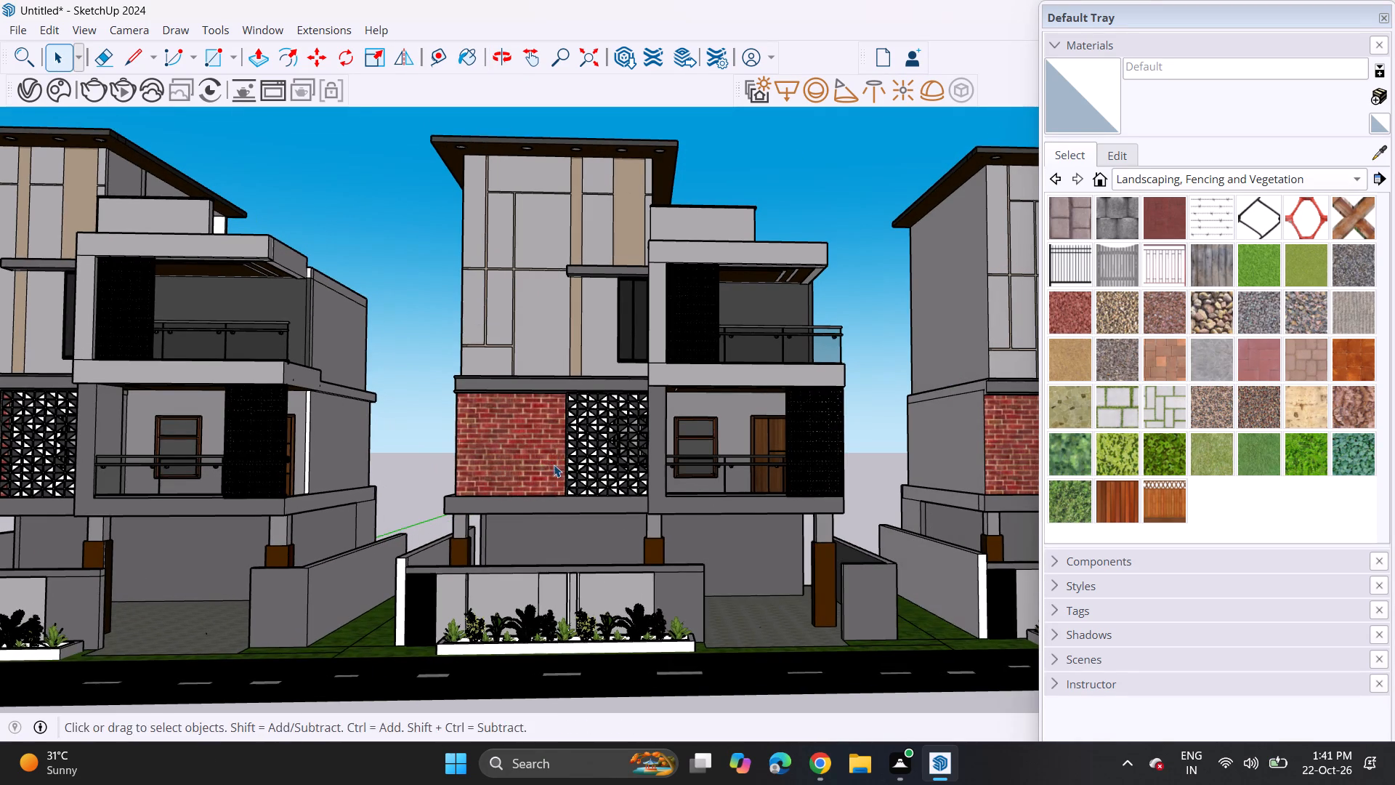
{"action": "middle_click_drag", "start_coordinate": [549, 464], "coordinate": [525, 464], "text": "shift"}
{"action": "scroll", "coordinate": [519, 464], "scroll_direction": "up", "scroll_amount": 1}
{"action": "middle_click_drag", "start_coordinate": [504, 446], "coordinate": [494, 436]}
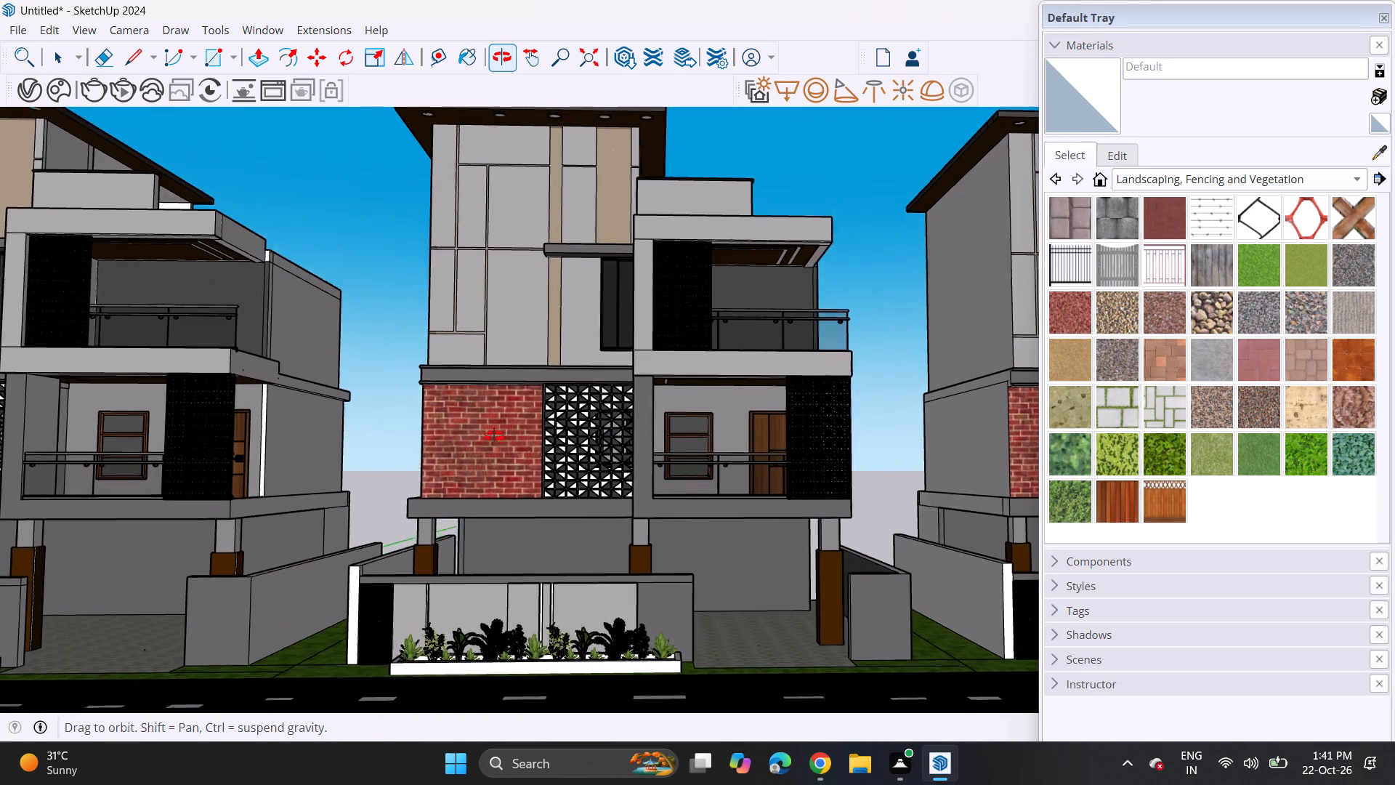
{"action": "middle_click_drag", "start_coordinate": [494, 436], "coordinate": [498, 435]}
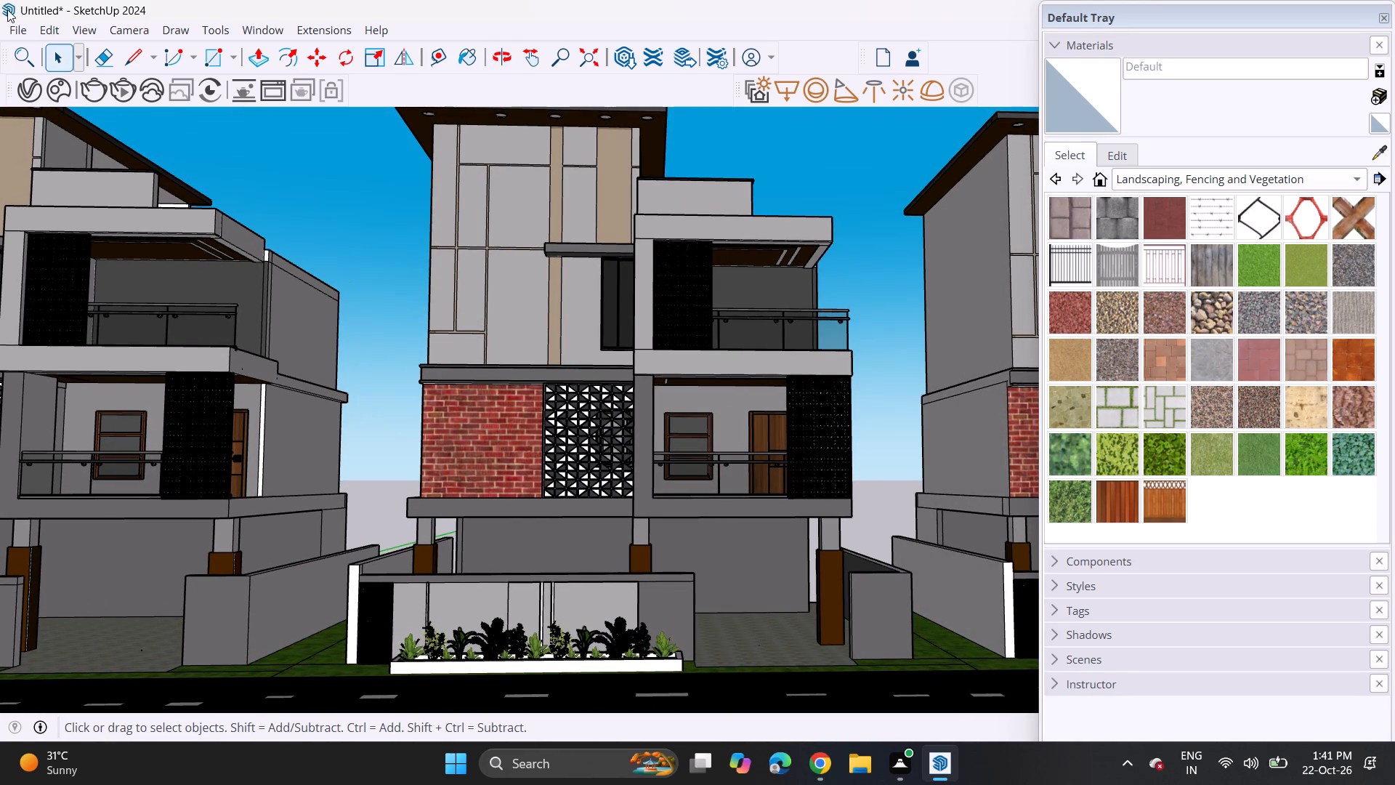
Import the Mercedes+Benz+C63+sedan model from Downloads and place it at the road between the middle and gate-side villas.
{"action": "left_click", "coordinate": [28, 28]}
{"action": "left_click", "coordinate": [62, 289]}
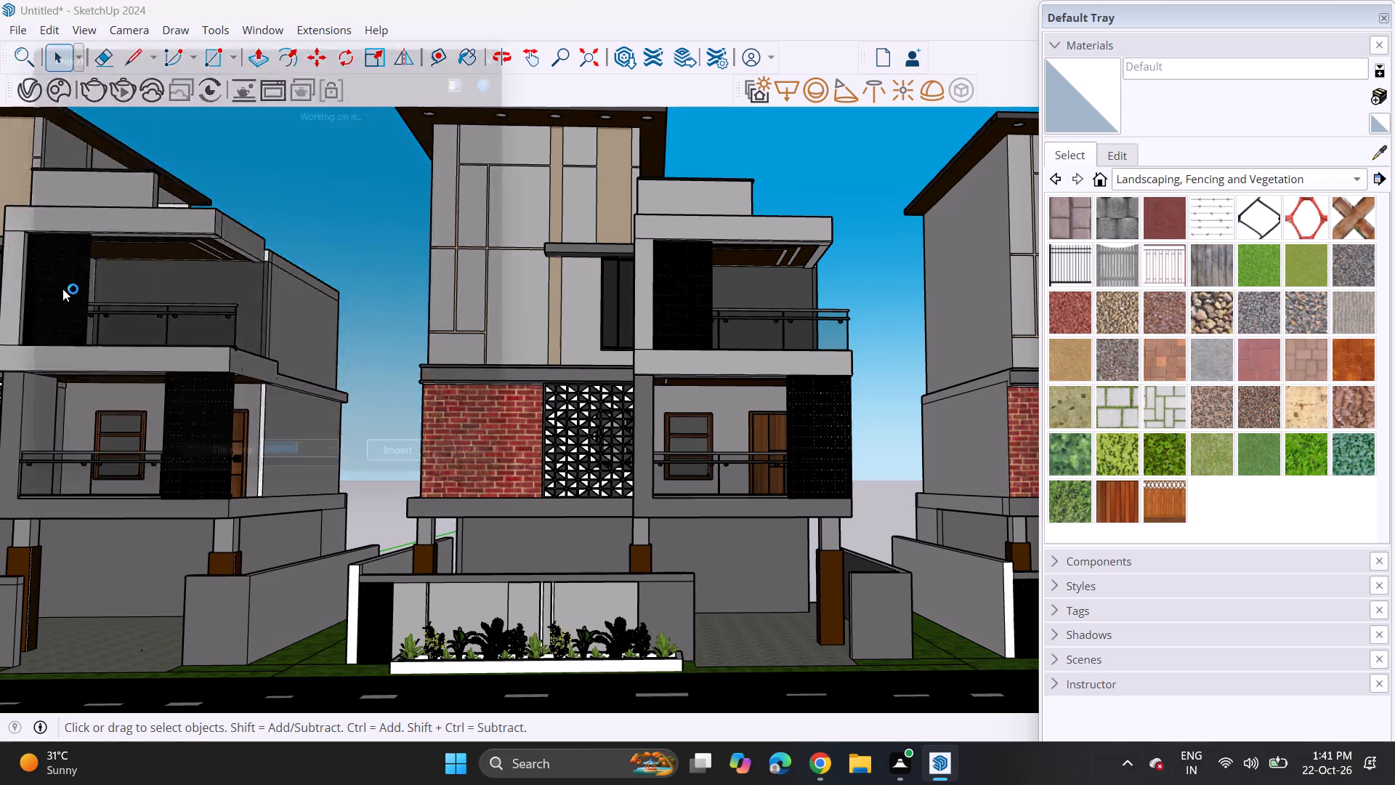
{"action": "scroll", "coordinate": [367, 246], "scroll_direction": "down", "scroll_amount": 7}
{"action": "scroll", "coordinate": [365, 249], "scroll_direction": "up", "scroll_amount": 1}
{"action": "scroll", "coordinate": [363, 254], "scroll_direction": "down", "scroll_amount": 10}
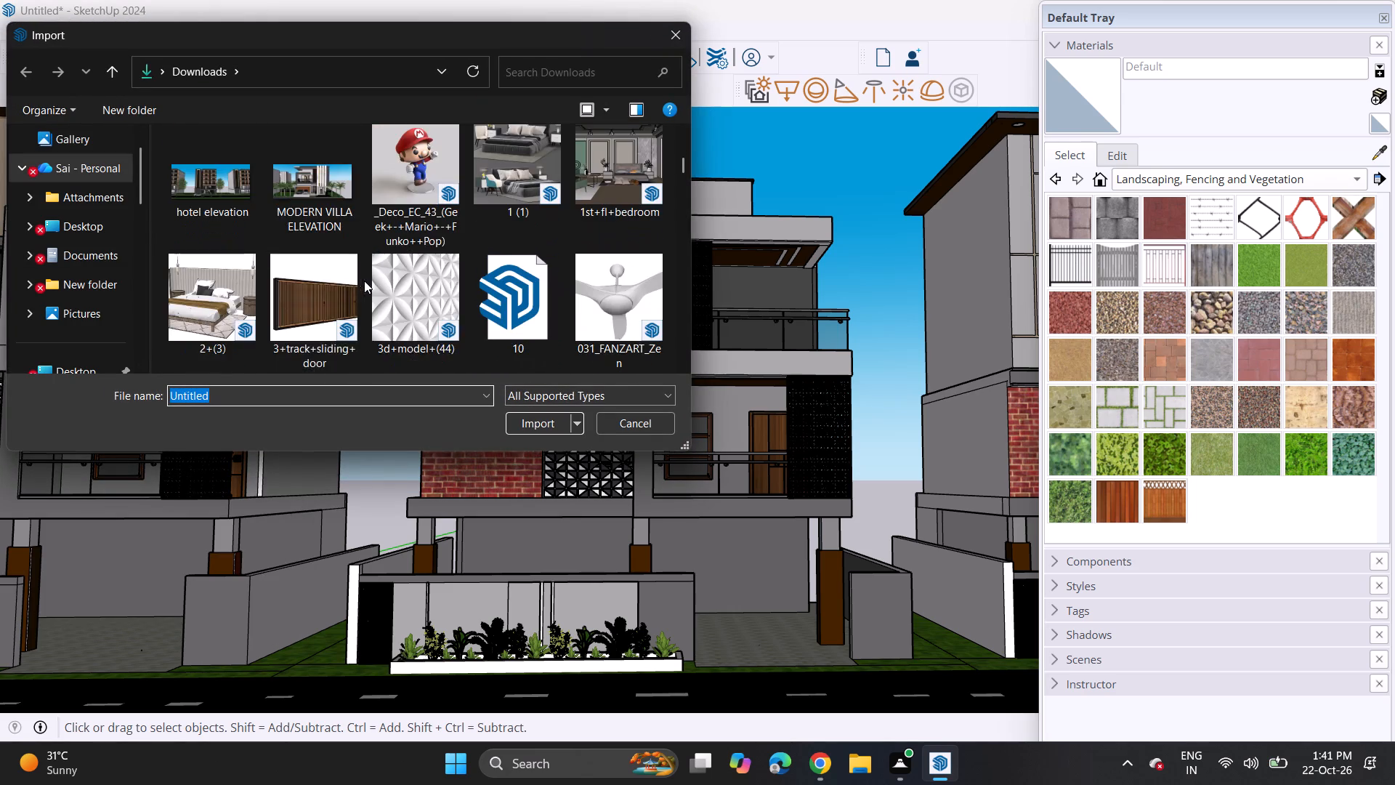
{"action": "scroll", "coordinate": [376, 277], "scroll_direction": "down", "scroll_amount": 11}
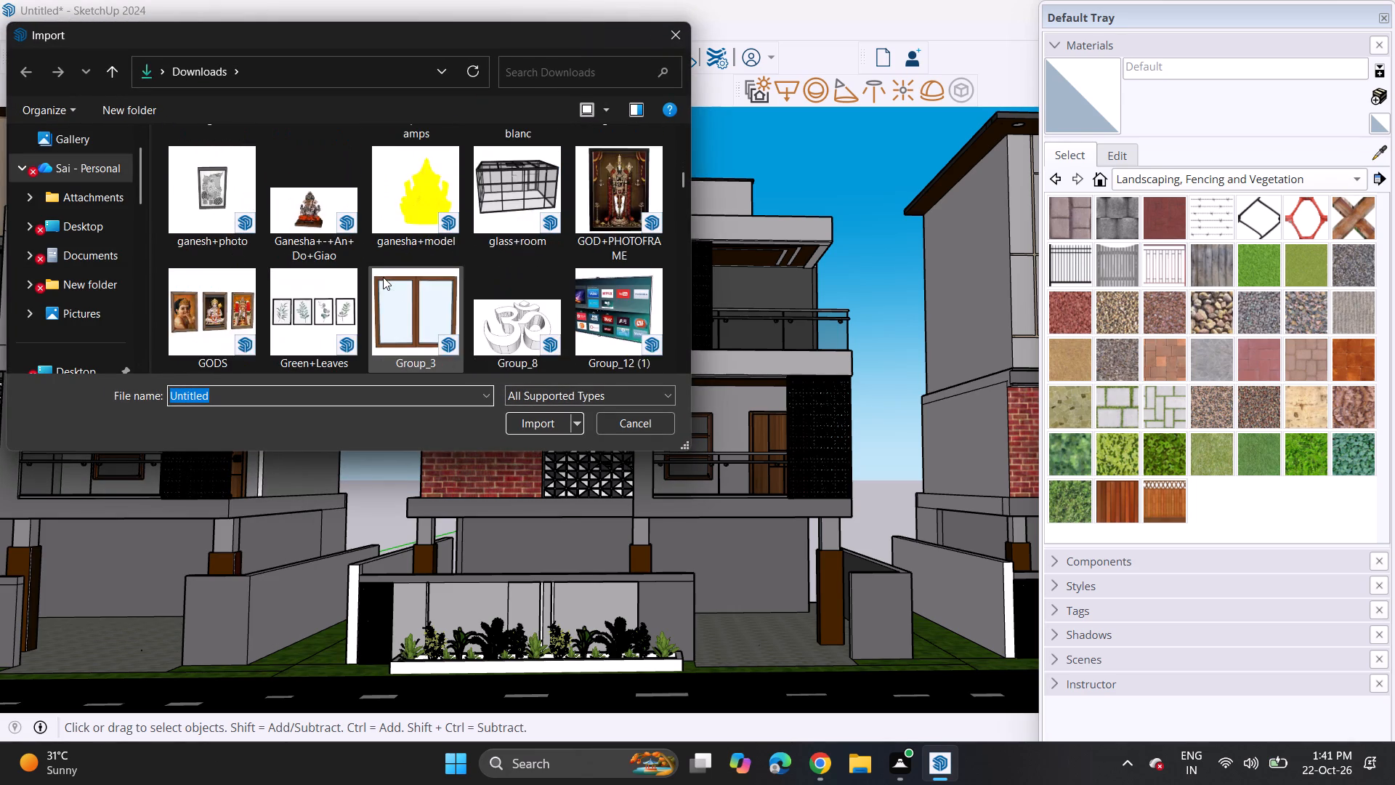
{"action": "scroll", "coordinate": [384, 277], "scroll_direction": "down", "scroll_amount": 17}
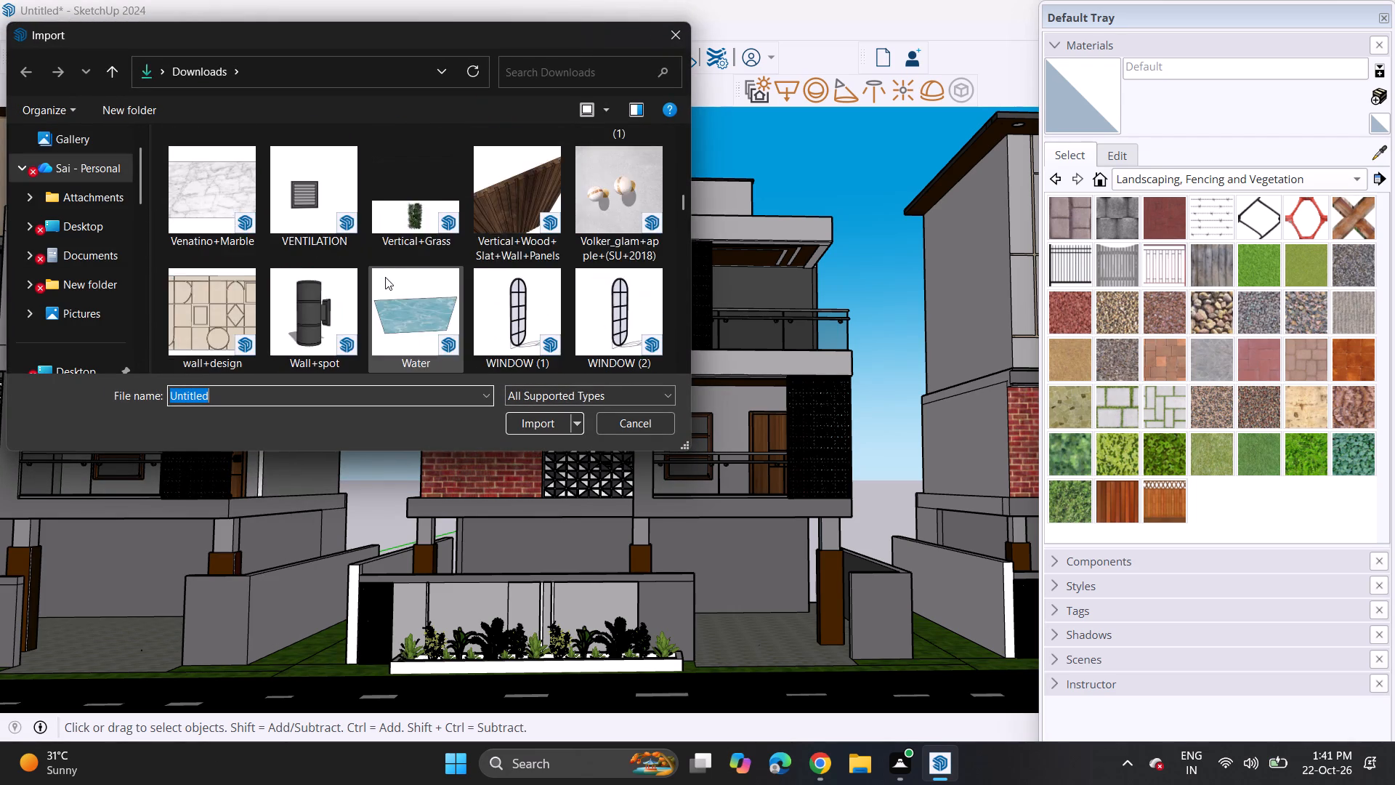
{"action": "scroll", "coordinate": [385, 278], "scroll_direction": "down", "scroll_amount": 13}
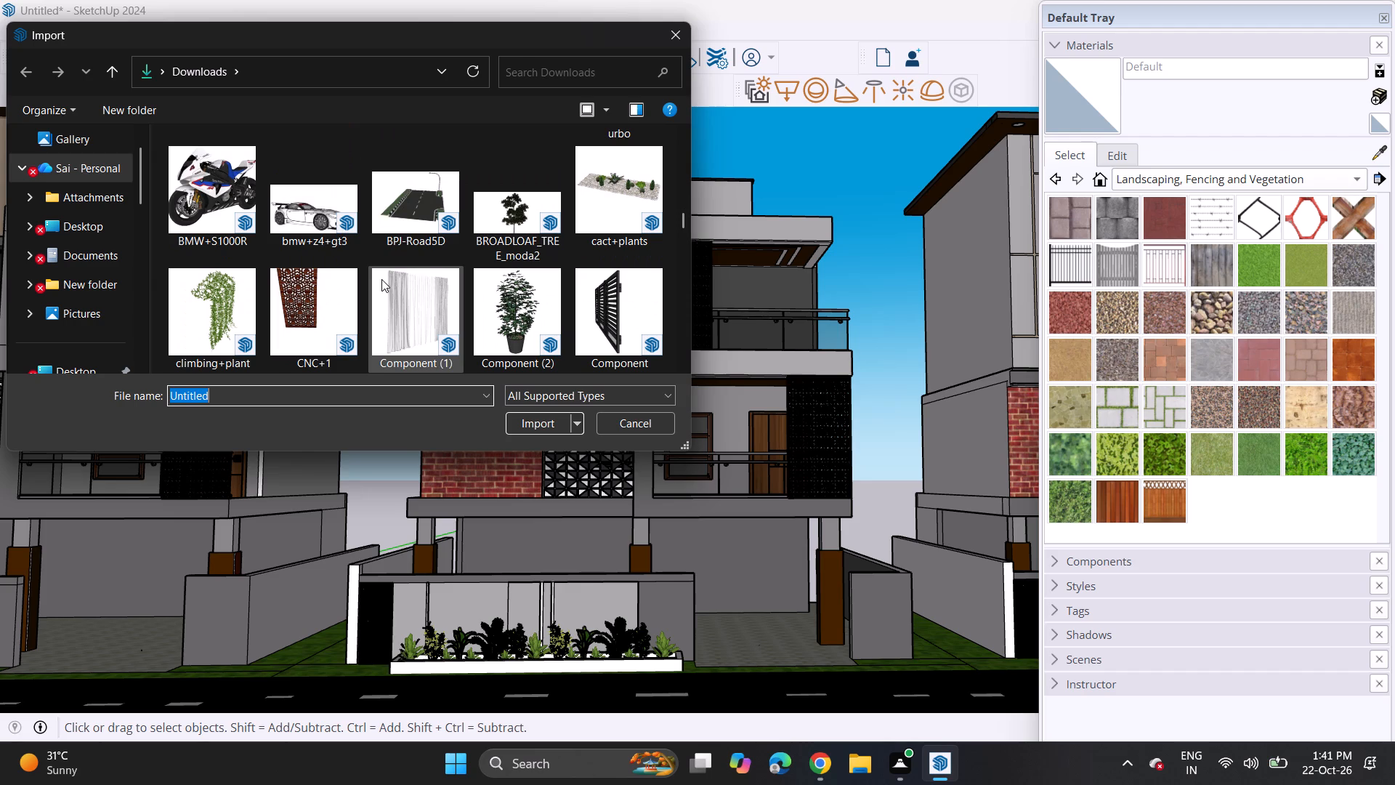
{"action": "left_click", "coordinate": [310, 210]}
{"action": "scroll", "coordinate": [349, 283], "scroll_direction": "down", "scroll_amount": 3}
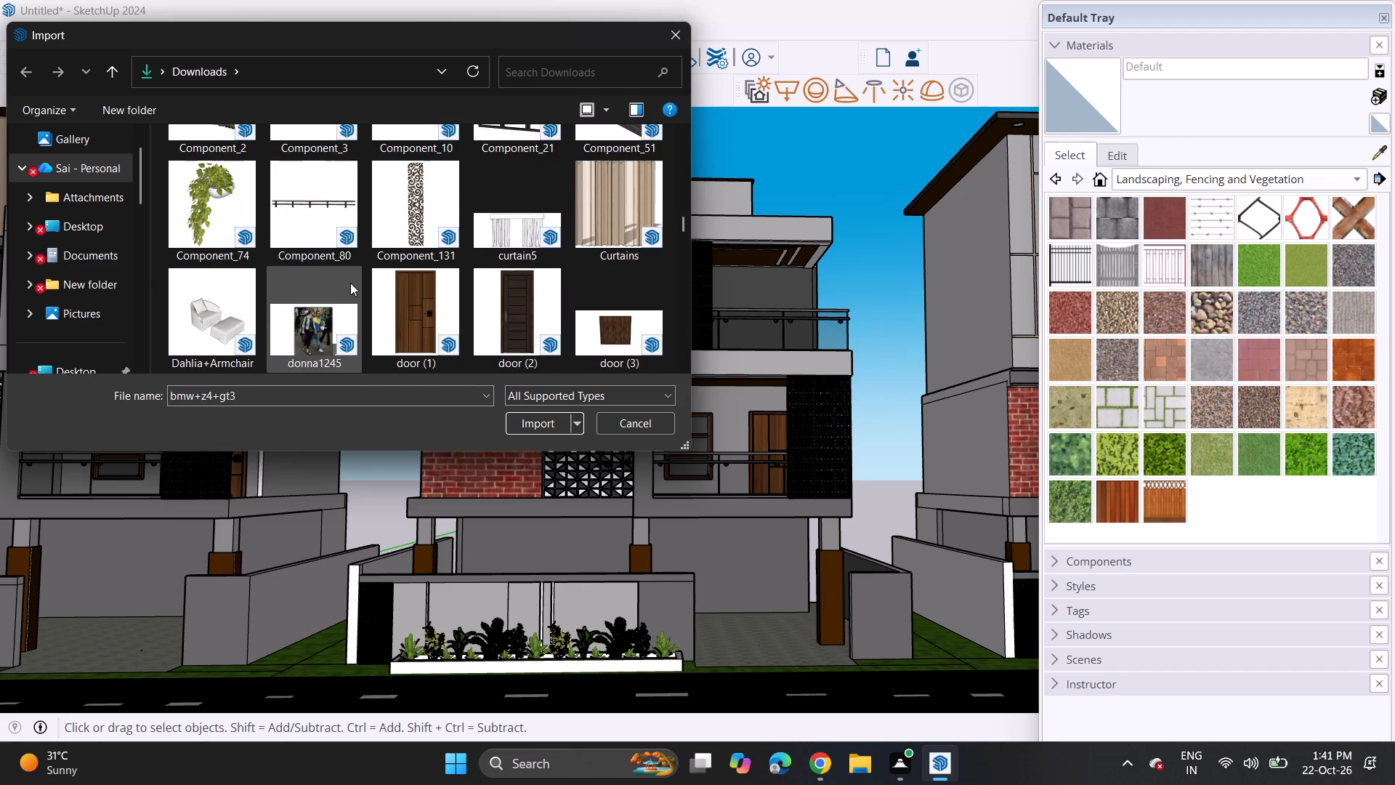
{"action": "scroll", "coordinate": [350, 283], "scroll_direction": "down", "scroll_amount": 5}
{"action": "left_click", "coordinate": [415, 285]}
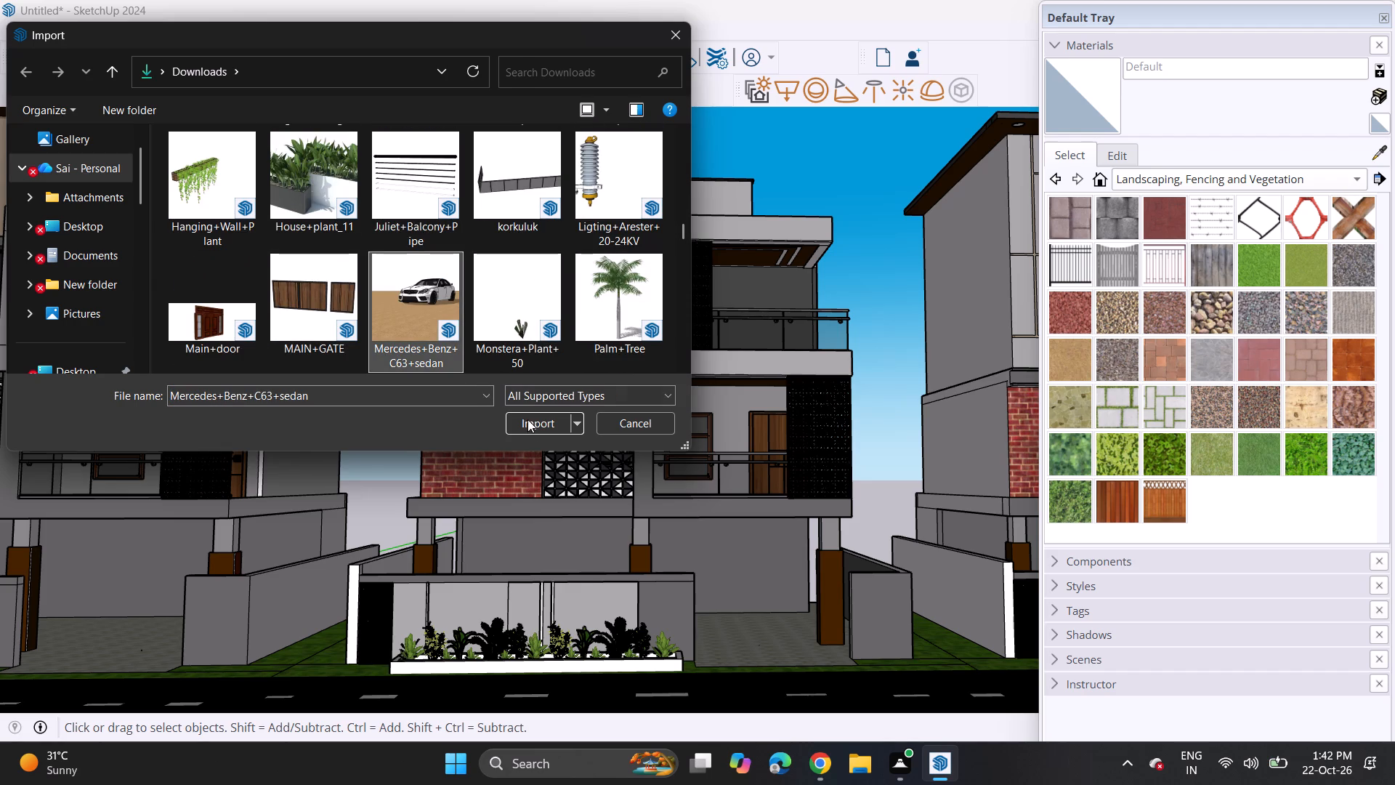
{"action": "left_click", "coordinate": [540, 422]}
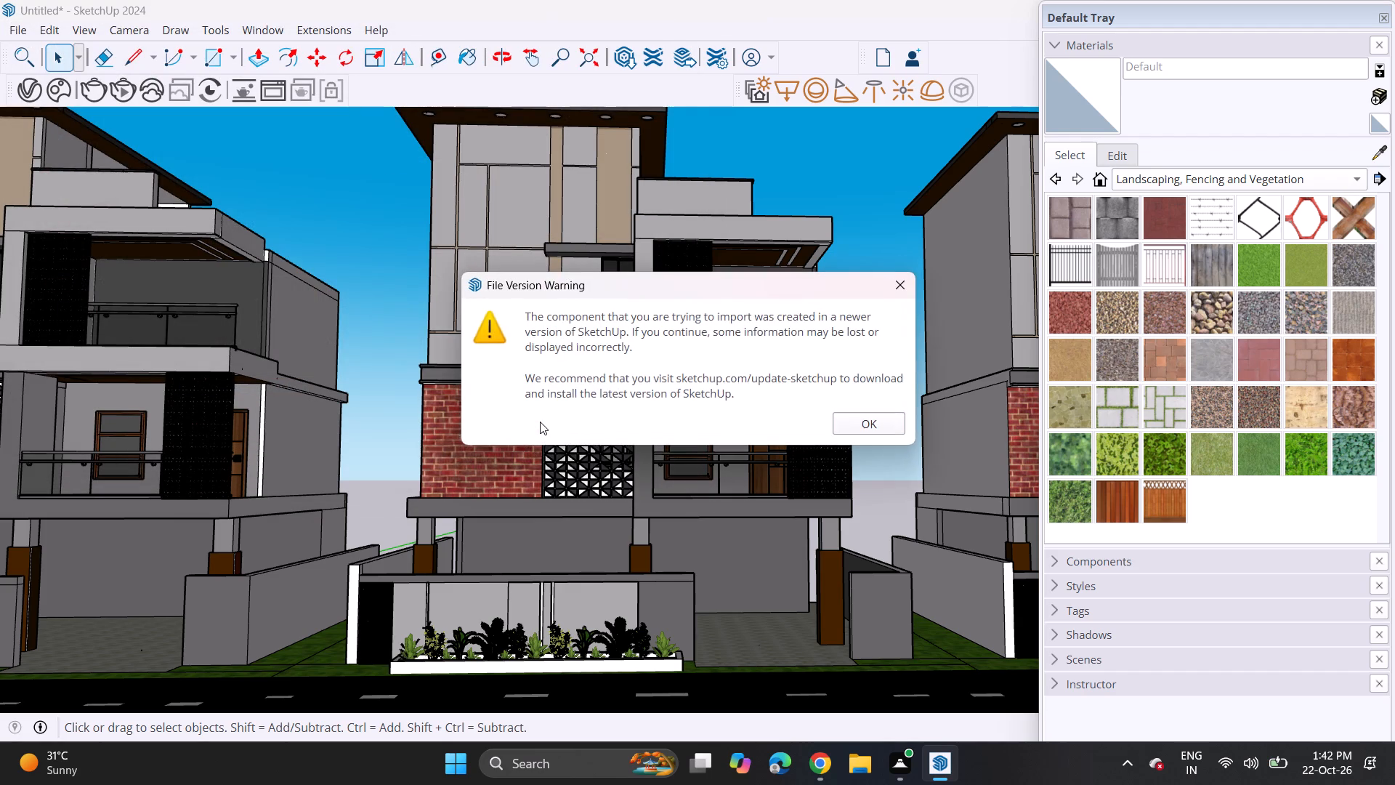
{"action": "left_click", "coordinate": [897, 432]}
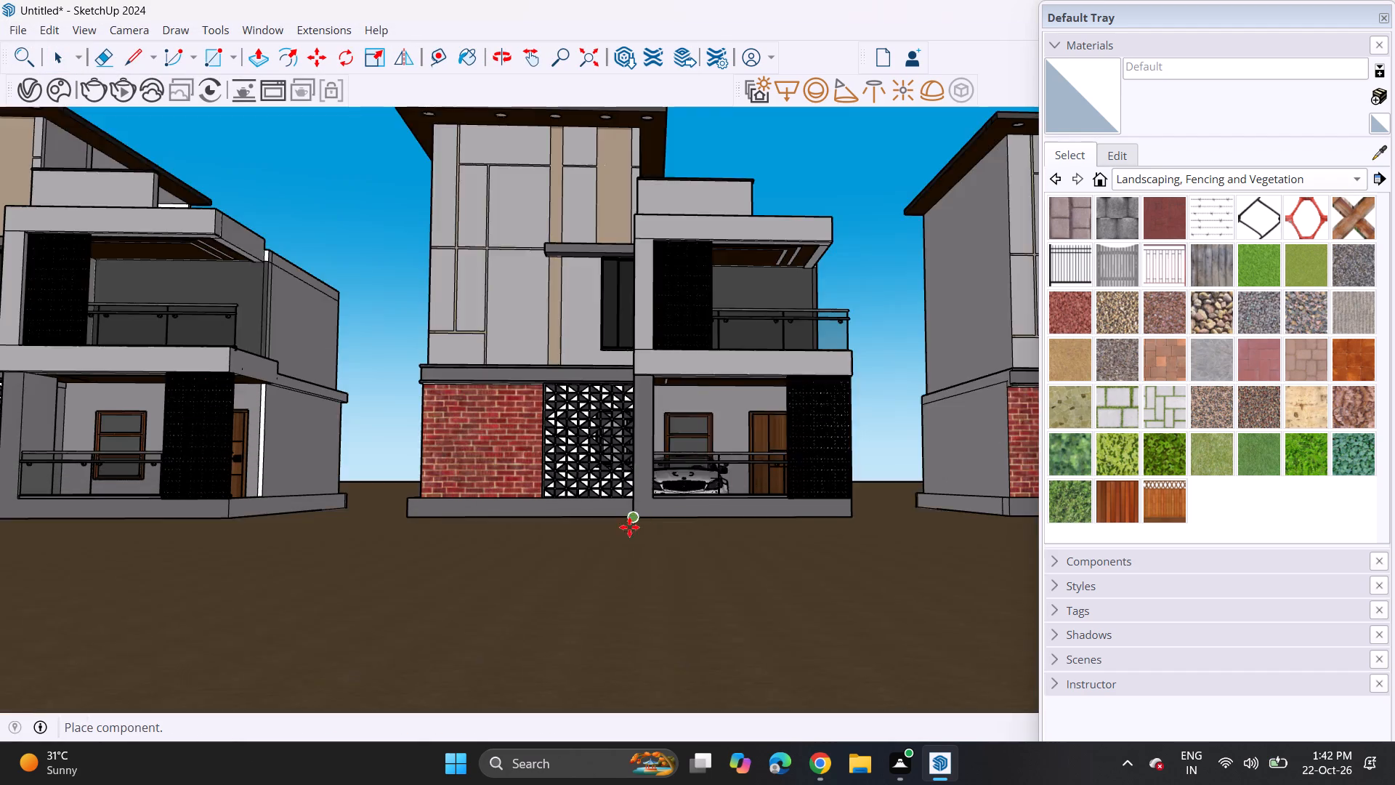
{"action": "scroll", "coordinate": [624, 531], "scroll_direction": "down", "scroll_amount": 16}
{"action": "scroll", "coordinate": [615, 534], "scroll_direction": "up", "scroll_amount": 1}
{"action": "scroll", "coordinate": [615, 534], "scroll_direction": "down", "scroll_amount": 7}
{"action": "scroll", "coordinate": [612, 539], "scroll_direction": "up", "scroll_amount": 1}
{"action": "scroll", "coordinate": [612, 545], "scroll_direction": "down", "scroll_amount": 7}
{"action": "scroll", "coordinate": [612, 547], "scroll_direction": "up", "scroll_amount": 1}
{"action": "scroll", "coordinate": [612, 547], "scroll_direction": "down", "scroll_amount": 7}
{"action": "scroll", "coordinate": [612, 547], "scroll_direction": "up", "scroll_amount": 2}
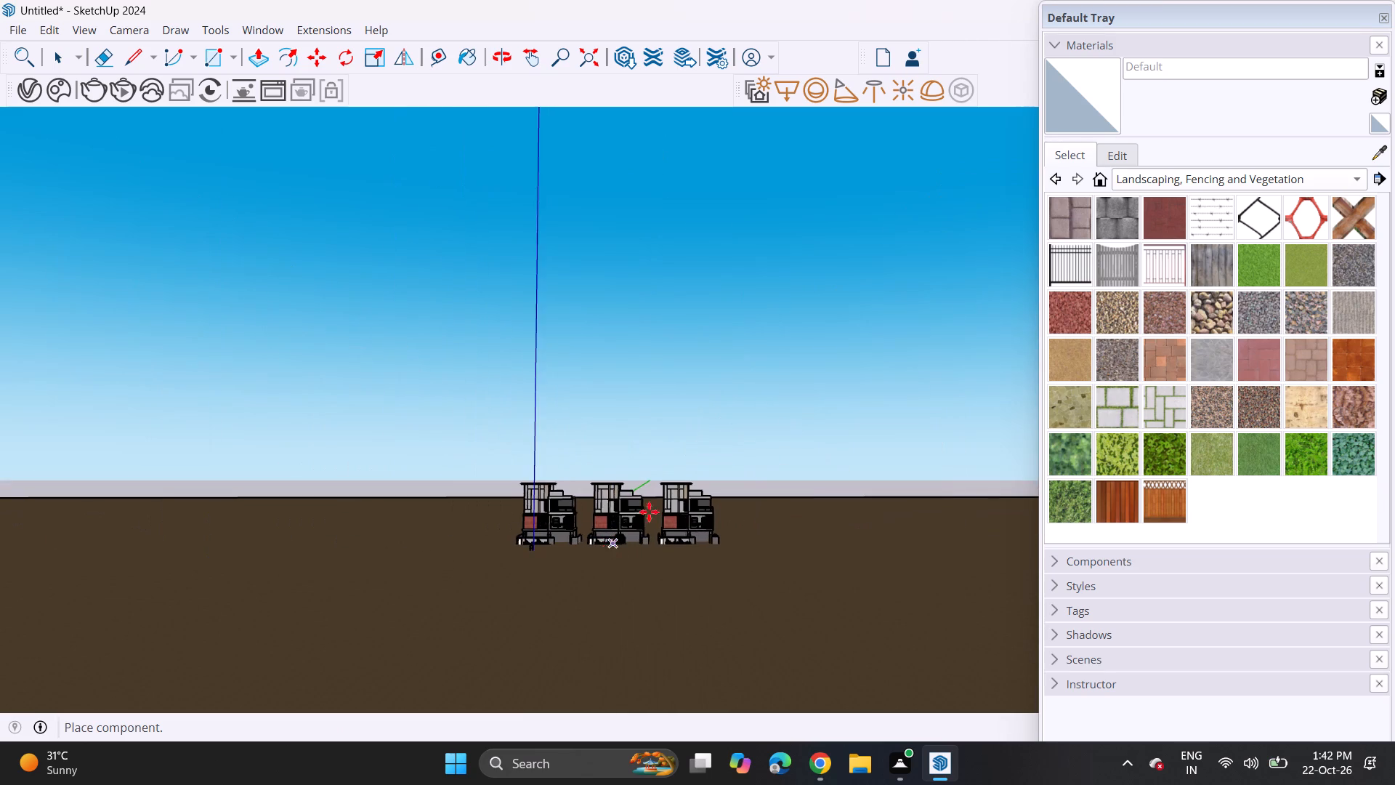
{"action": "left_click", "coordinate": [652, 549]}
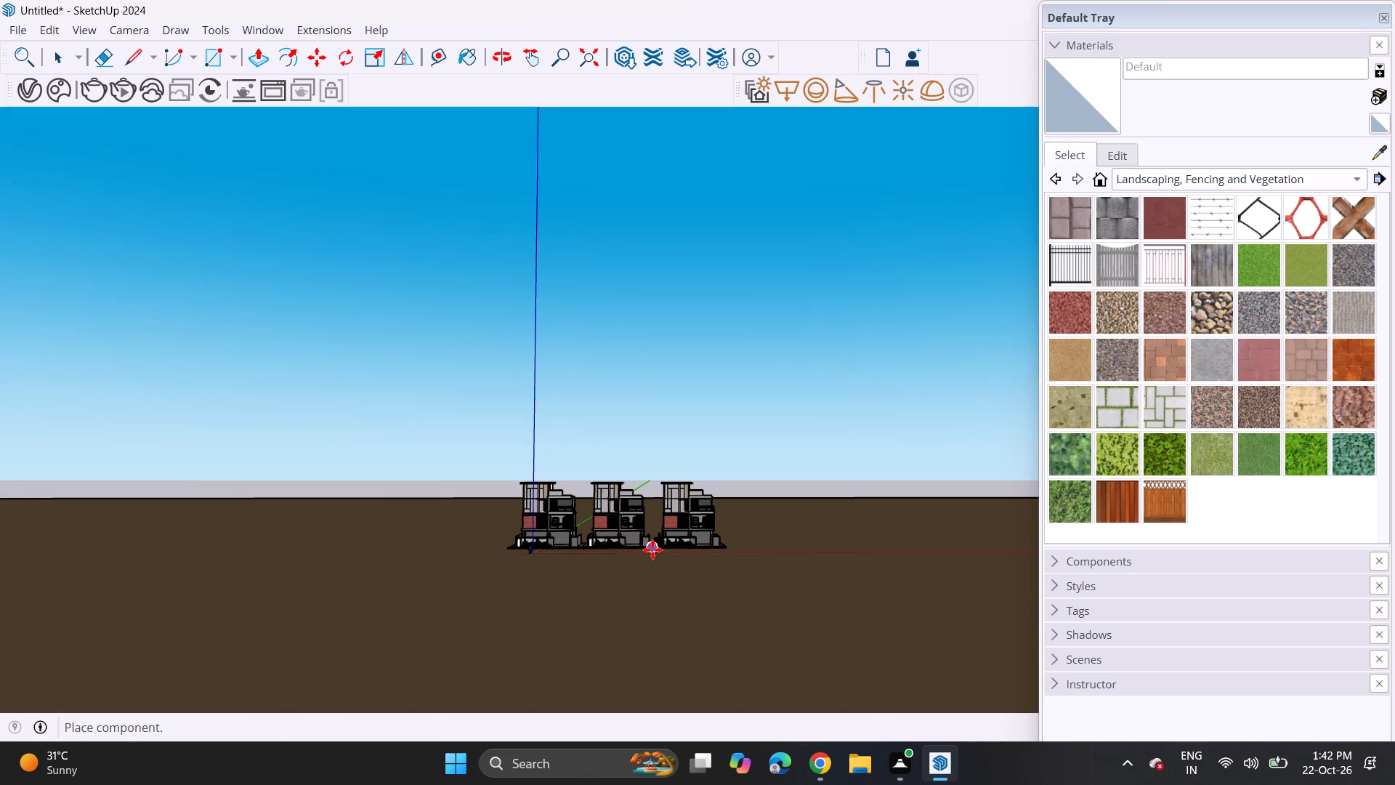
{"action": "middle_click_drag", "start_coordinate": [682, 512], "coordinate": [625, 616]}
{"action": "scroll", "coordinate": [625, 611], "scroll_direction": "up", "scroll_amount": 1}
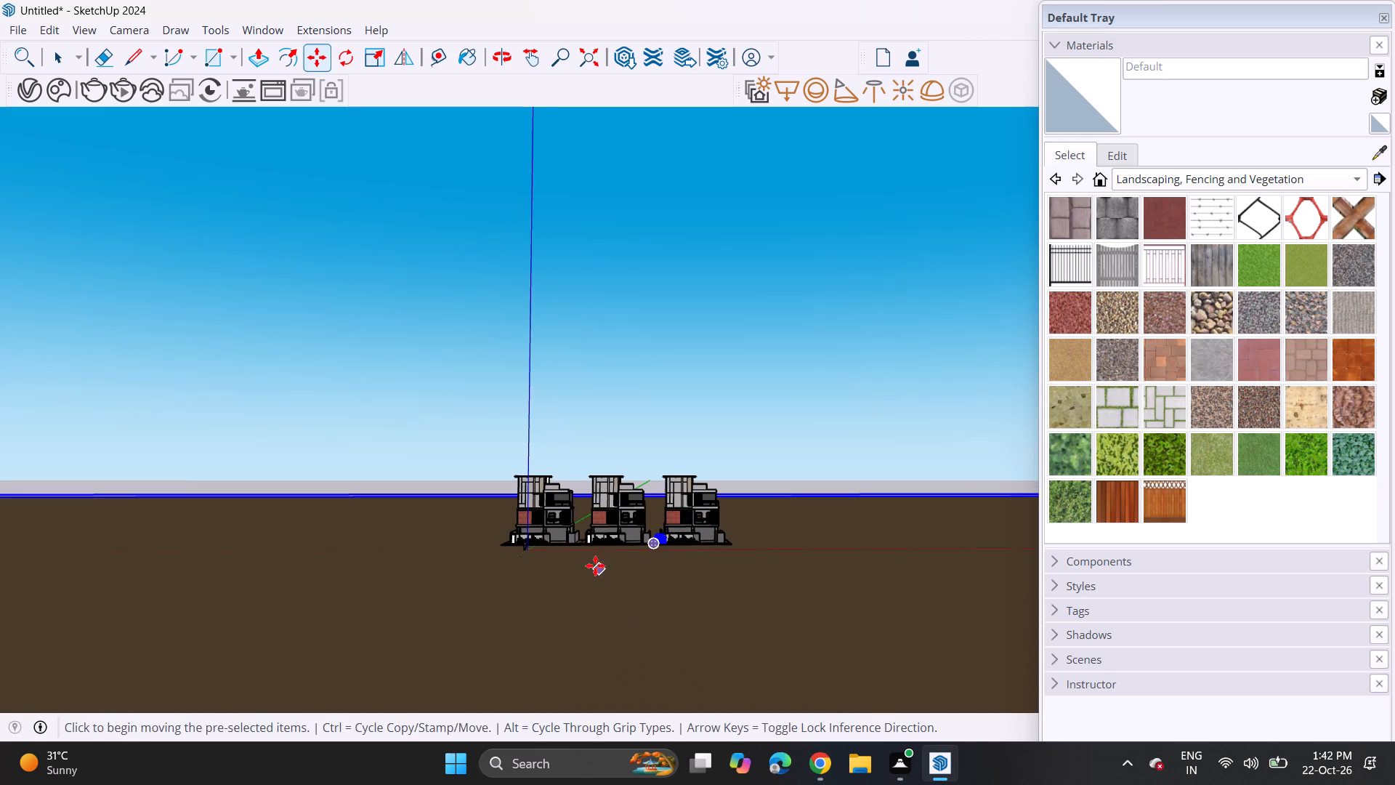
{"action": "scroll", "coordinate": [675, 497], "scroll_direction": "up", "scroll_amount": 13}
{"action": "key", "text": "space"}
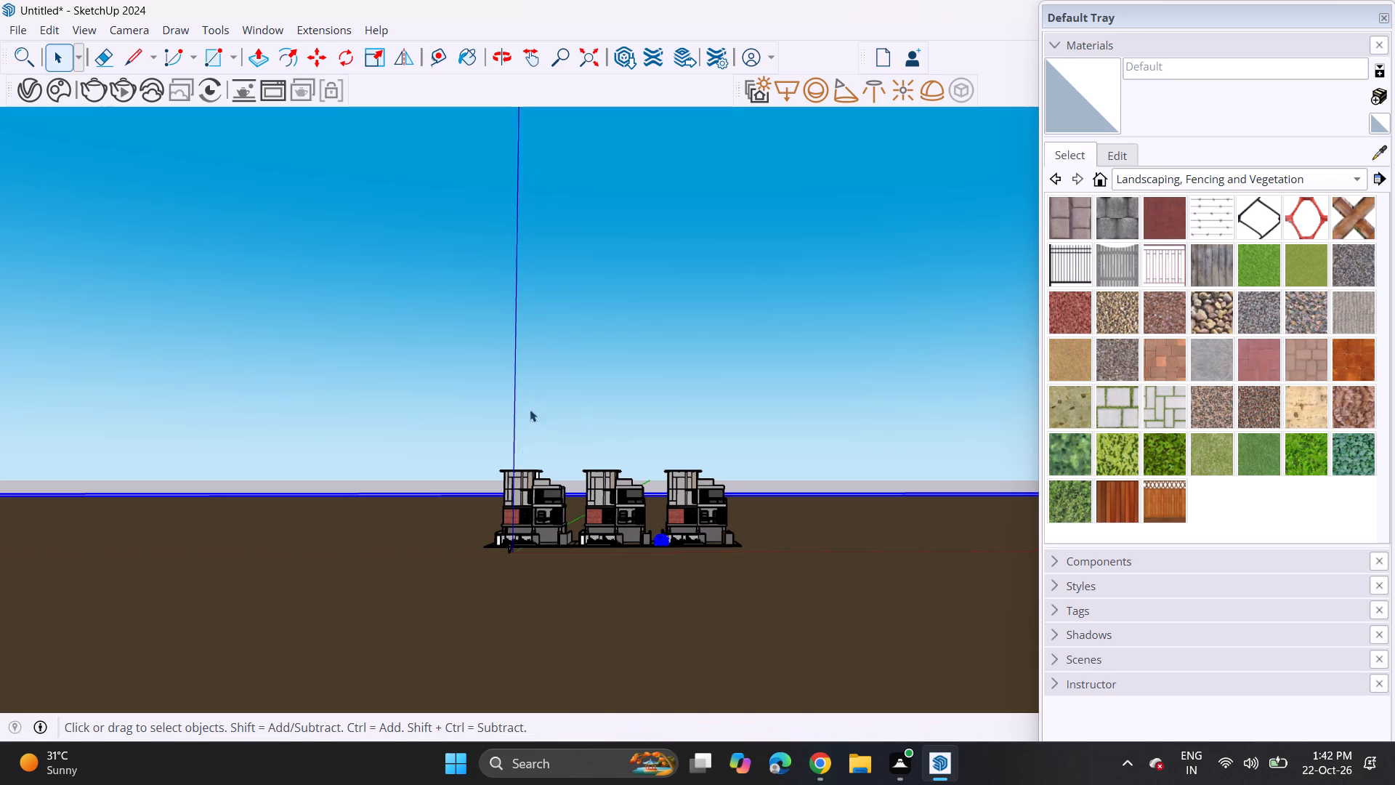
Move the imported sedan and its ground plane slightly down along the blue axis, so the ground lies just below the road.
{"action": "scroll", "coordinate": [545, 420], "scroll_direction": "up", "scroll_amount": 1}
{"action": "middle_click_drag", "start_coordinate": [545, 420], "coordinate": [563, 486]}
{"action": "scroll", "coordinate": [610, 558], "scroll_direction": "up", "scroll_amount": 6}
{"action": "middle_click_drag", "start_coordinate": [584, 547], "coordinate": [571, 351], "text": "shift"}
{"action": "scroll", "coordinate": [580, 535], "scroll_direction": "up", "scroll_amount": 1, "text": "shift"}
{"action": "scroll", "coordinate": [571, 348], "scroll_direction": "up", "scroll_amount": 1}
{"action": "scroll", "coordinate": [558, 382], "scroll_direction": "down", "scroll_amount": 6}
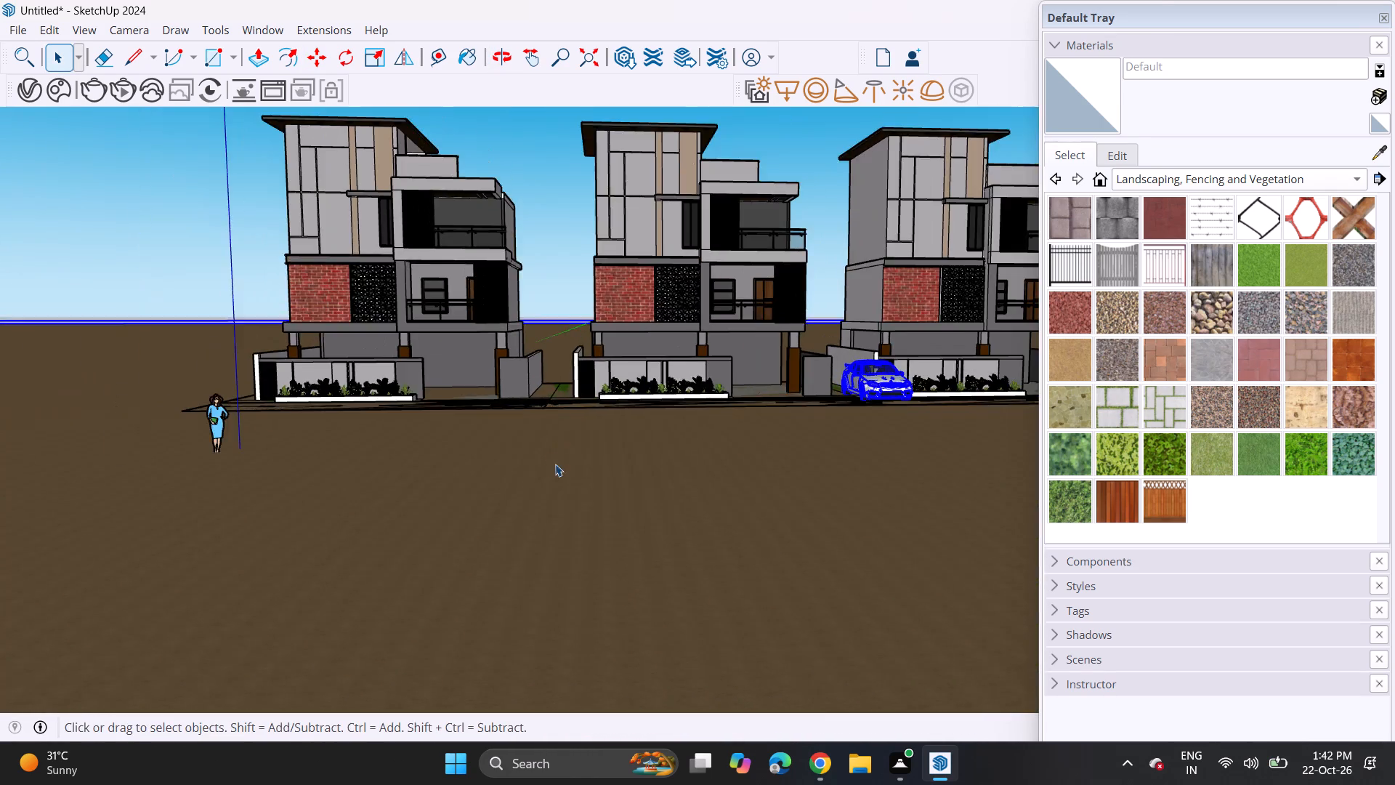
{"action": "middle_click_drag", "start_coordinate": [555, 466], "coordinate": [552, 530]}
{"action": "left_click", "coordinate": [555, 528]}
{"action": "key", "text": "m"}
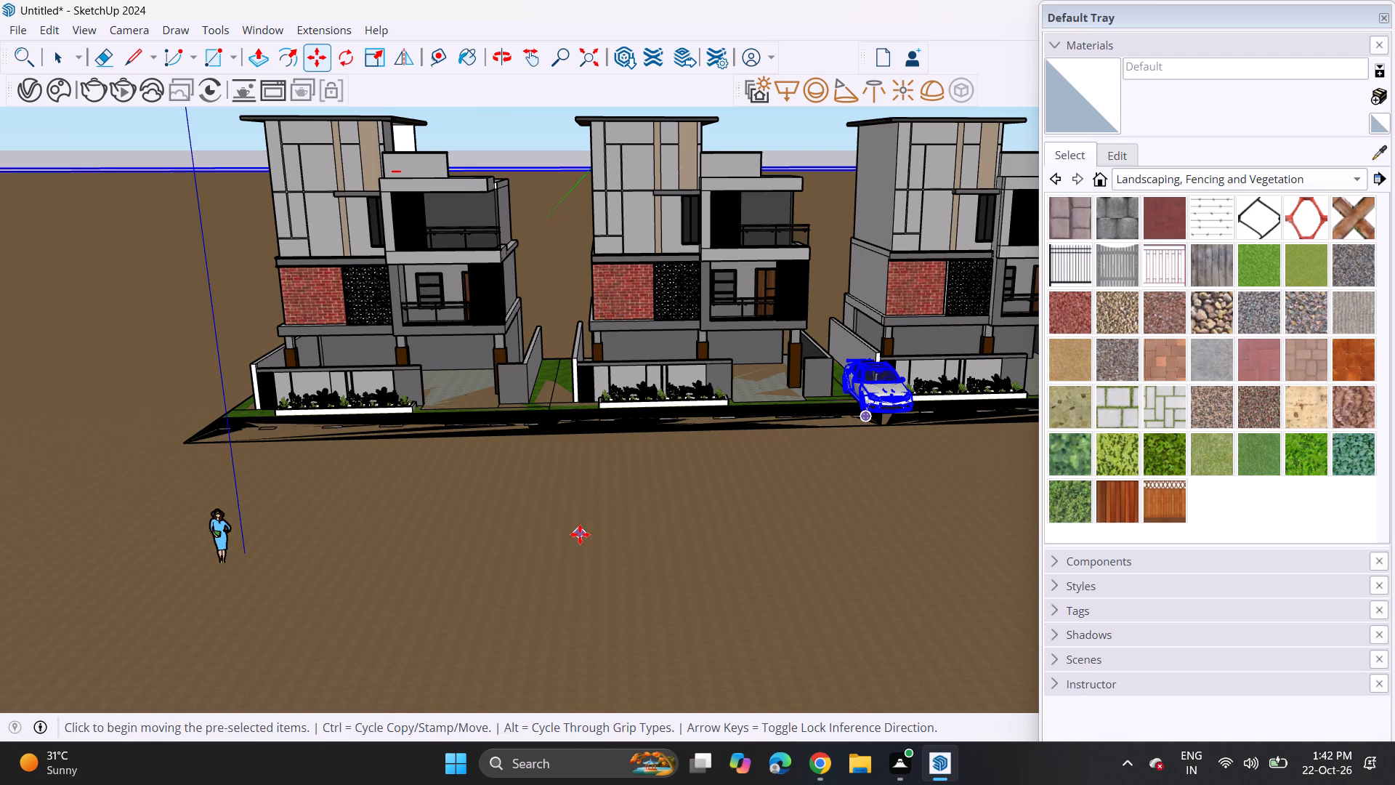
{"action": "scroll", "coordinate": [580, 568], "scroll_direction": "down", "scroll_amount": 7}
{"action": "middle_click_drag", "start_coordinate": [584, 553], "coordinate": [549, 487]}
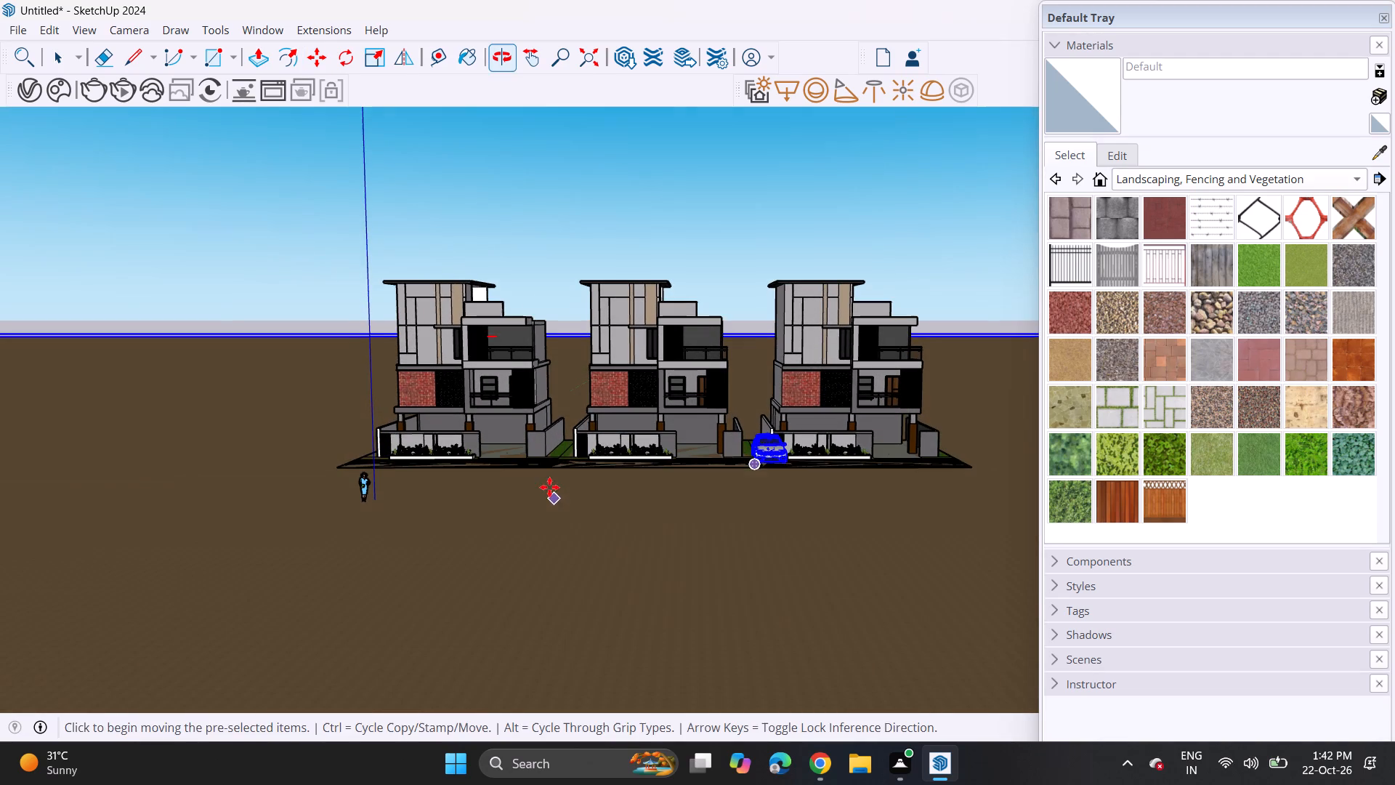
{"action": "left_click", "coordinate": [536, 509]}
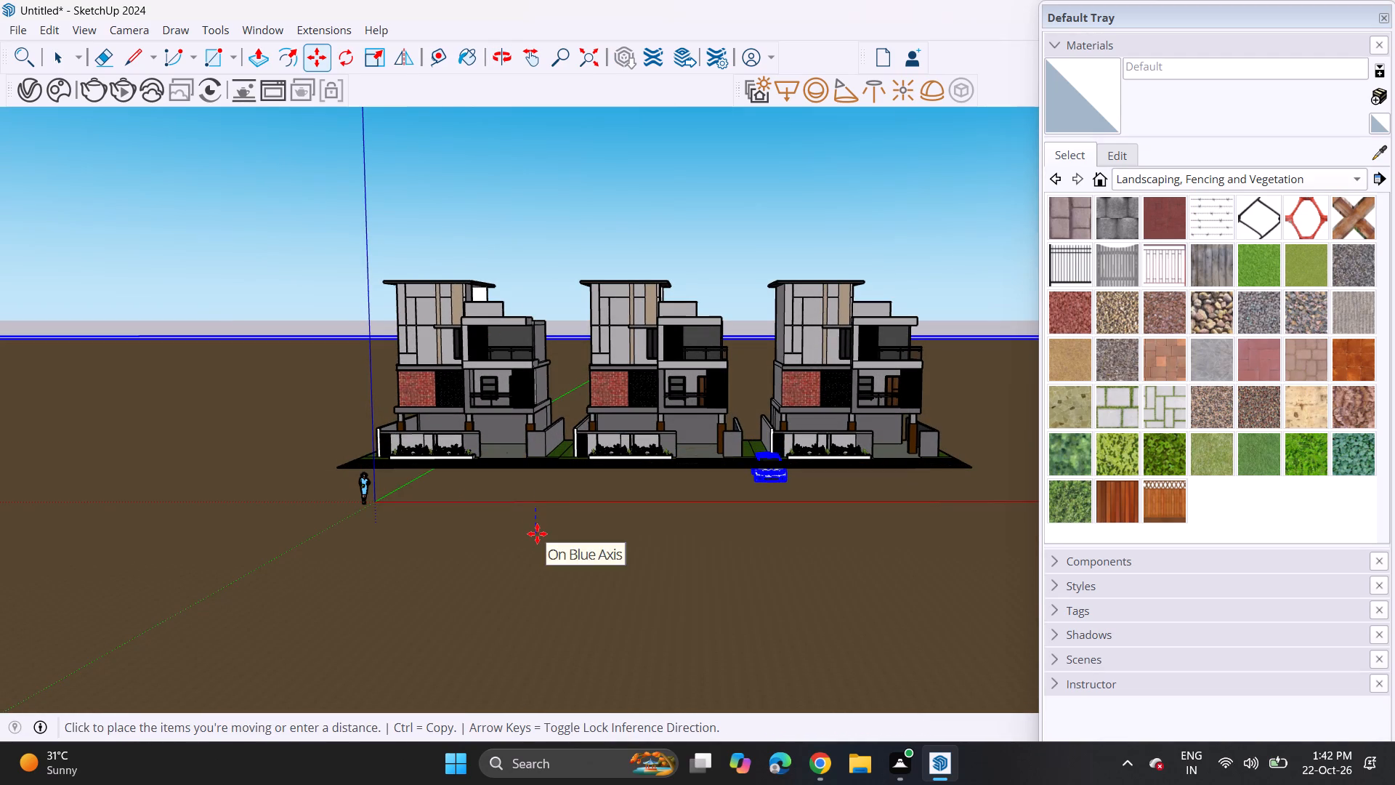
{"action": "left_click", "coordinate": [538, 519]}
{"action": "scroll", "coordinate": [559, 472], "scroll_direction": "up", "scroll_amount": 1}
{"action": "middle_click_drag", "start_coordinate": [559, 472], "coordinate": [571, 627]}
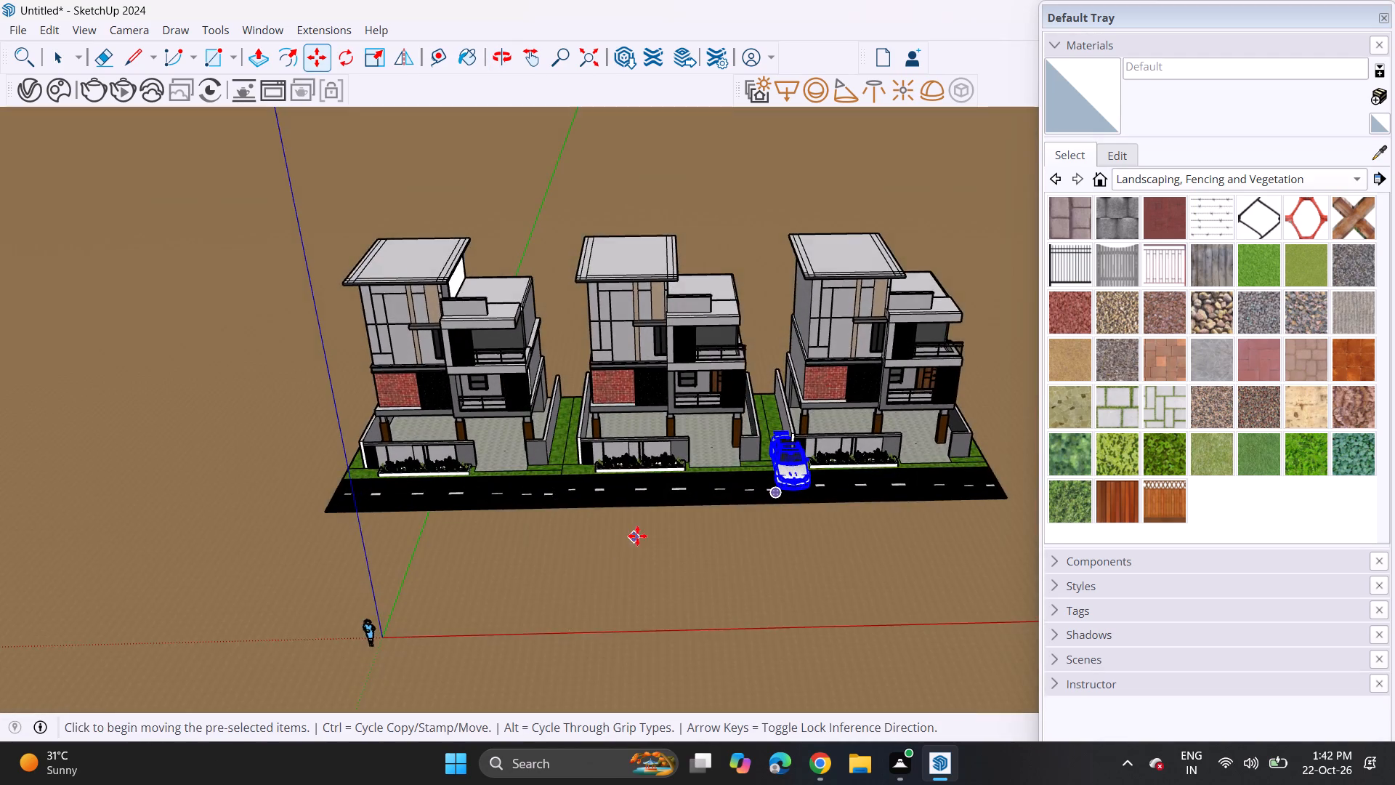
Explode the imported sedan component and select the car apart from its ground plane.
{"action": "scroll", "coordinate": [639, 536], "scroll_direction": "up", "scroll_amount": 5}
{"action": "key", "text": "space"}
{"action": "left_click", "coordinate": [881, 410]}
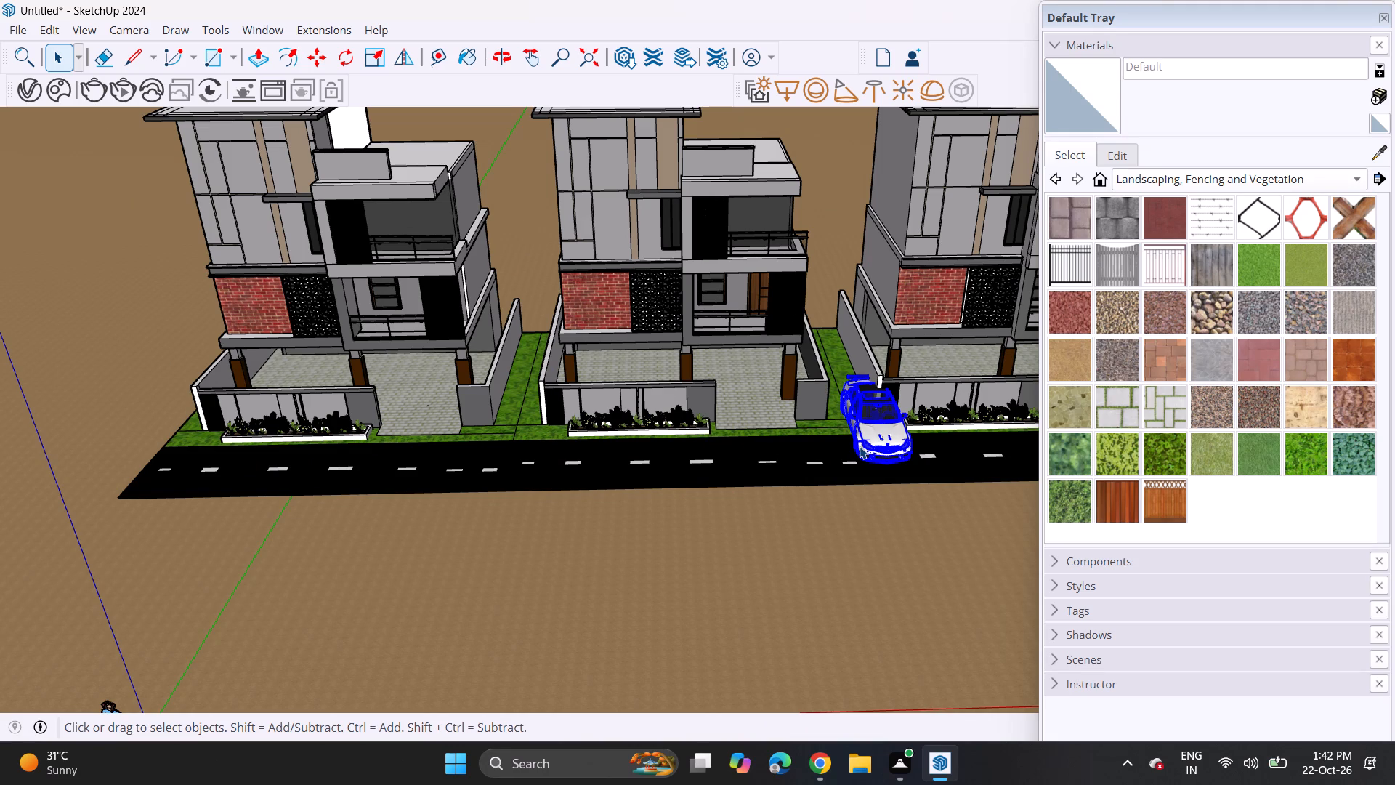
{"action": "key", "text": "m"}
{"action": "key", "text": "space"}
{"action": "left_click", "coordinate": [883, 434]}
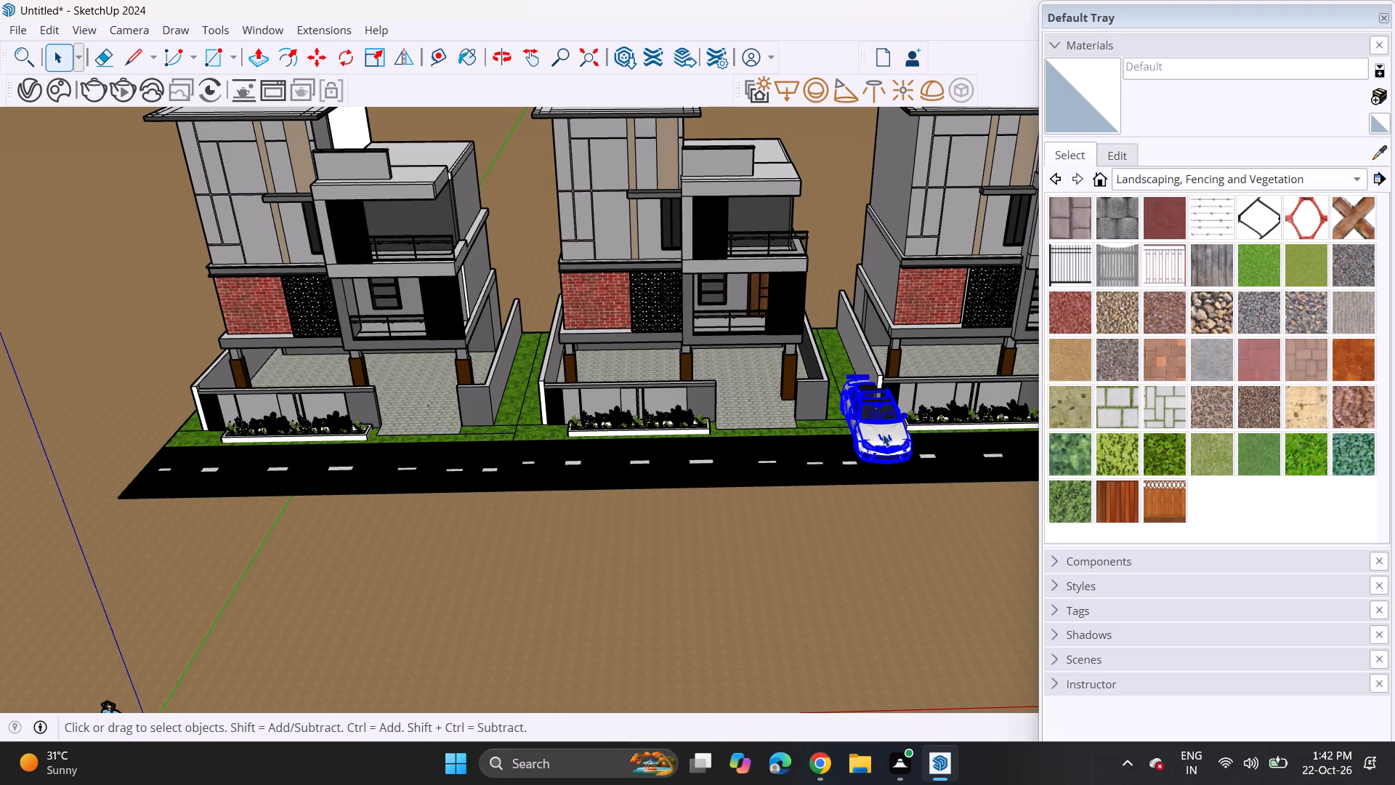
{"action": "right_click", "coordinate": [883, 434]}
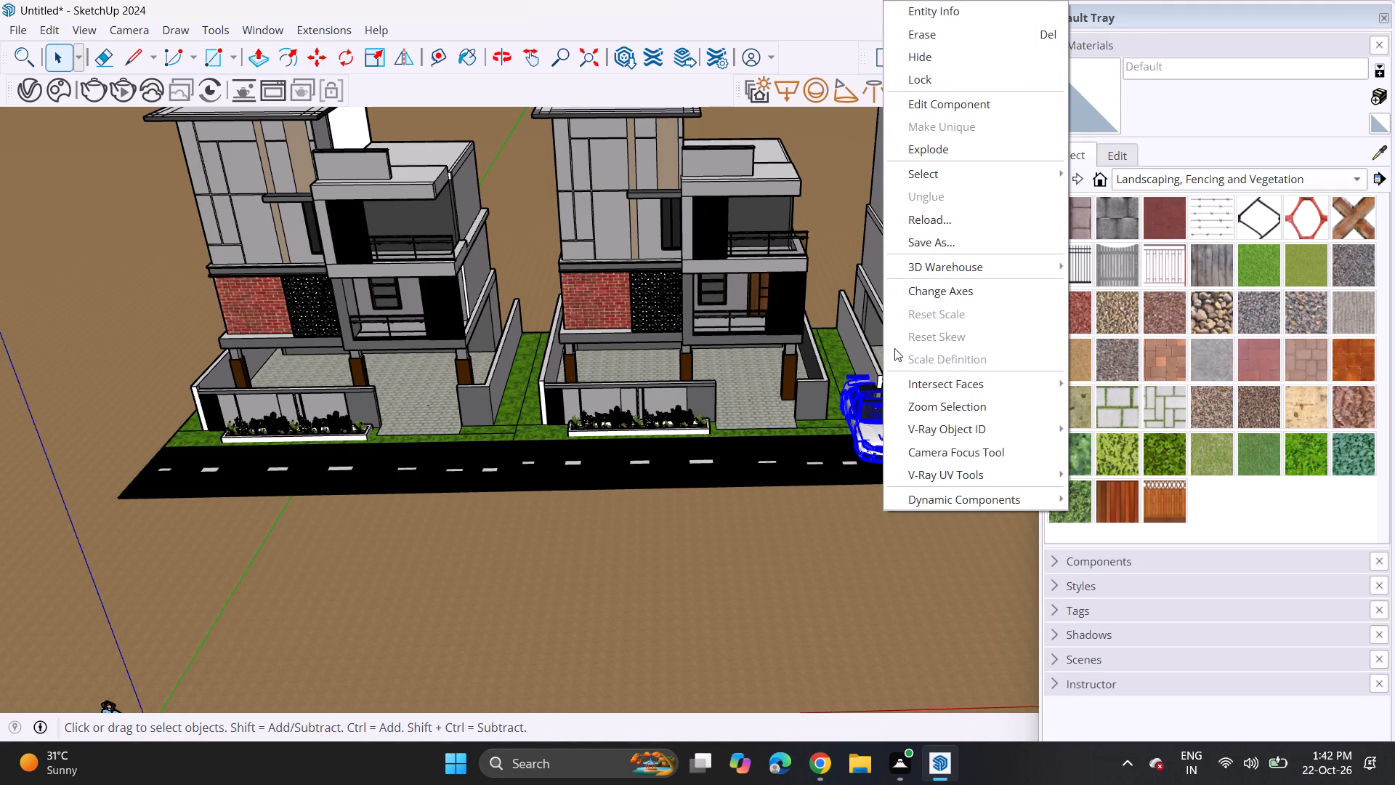
{"action": "left_click", "coordinate": [931, 151]}
{"action": "left_click", "coordinate": [875, 432]}
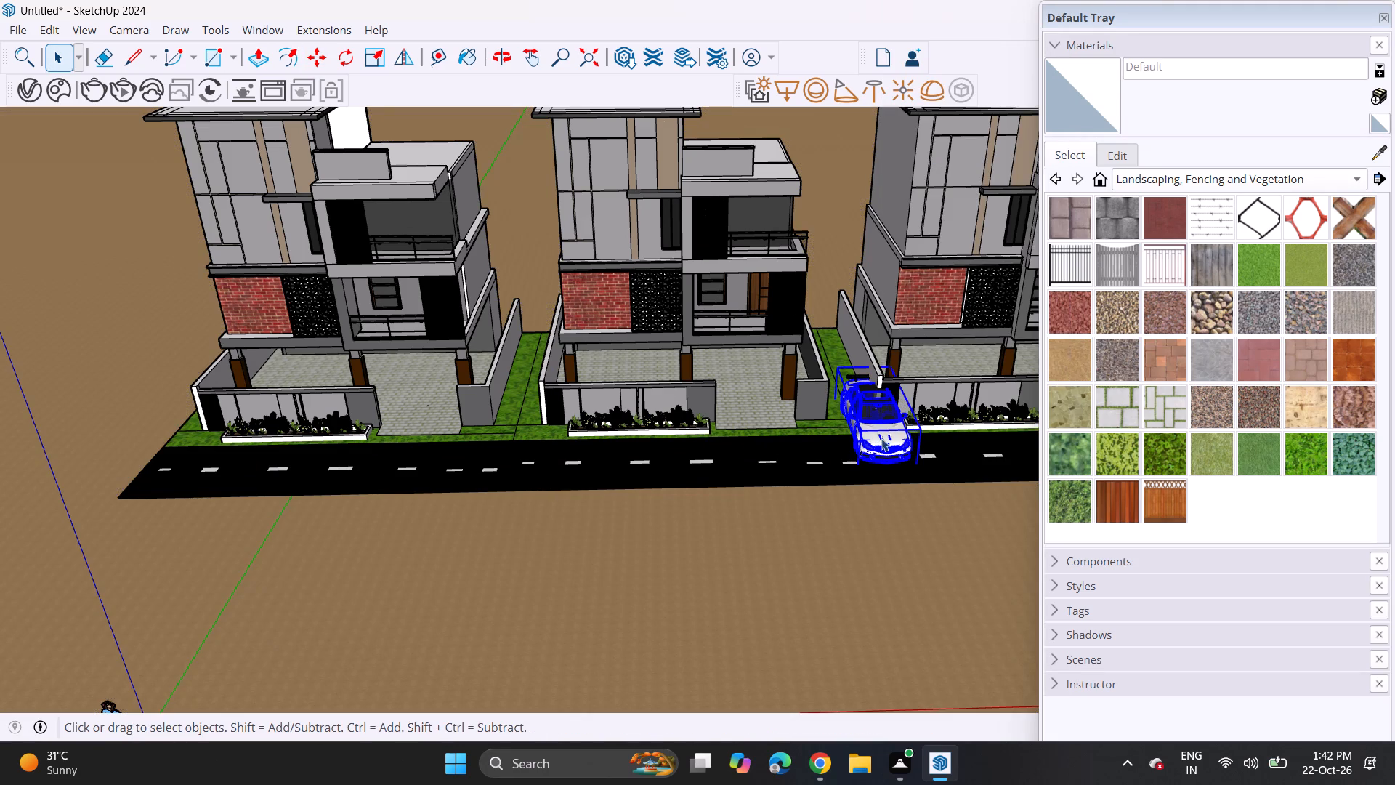
Move the sedan along the road to just in front of the gap between the middle villa and the villa nearest the origin.
{"action": "key", "text": "m"}
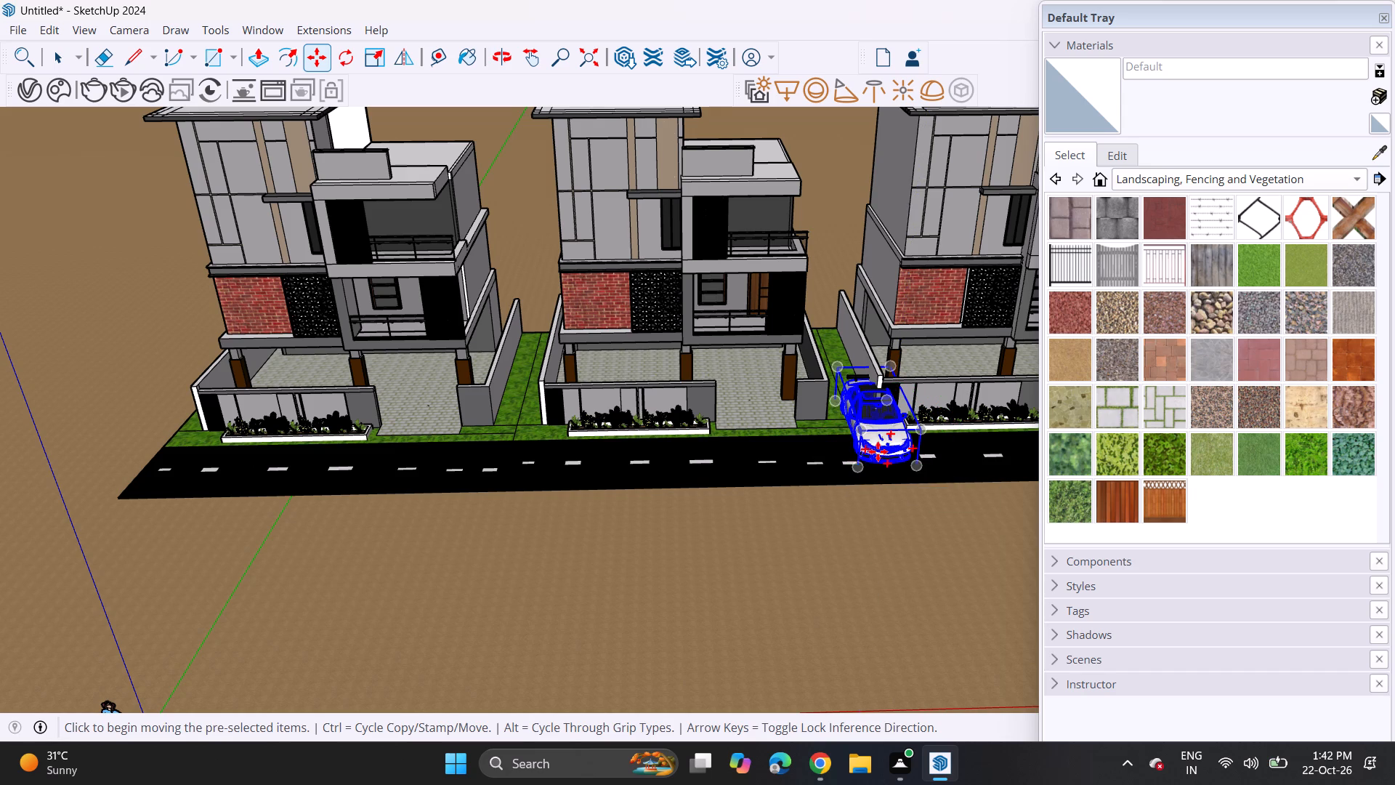
{"action": "left_click", "coordinate": [878, 451]}
{"action": "left_click", "coordinate": [500, 528]}
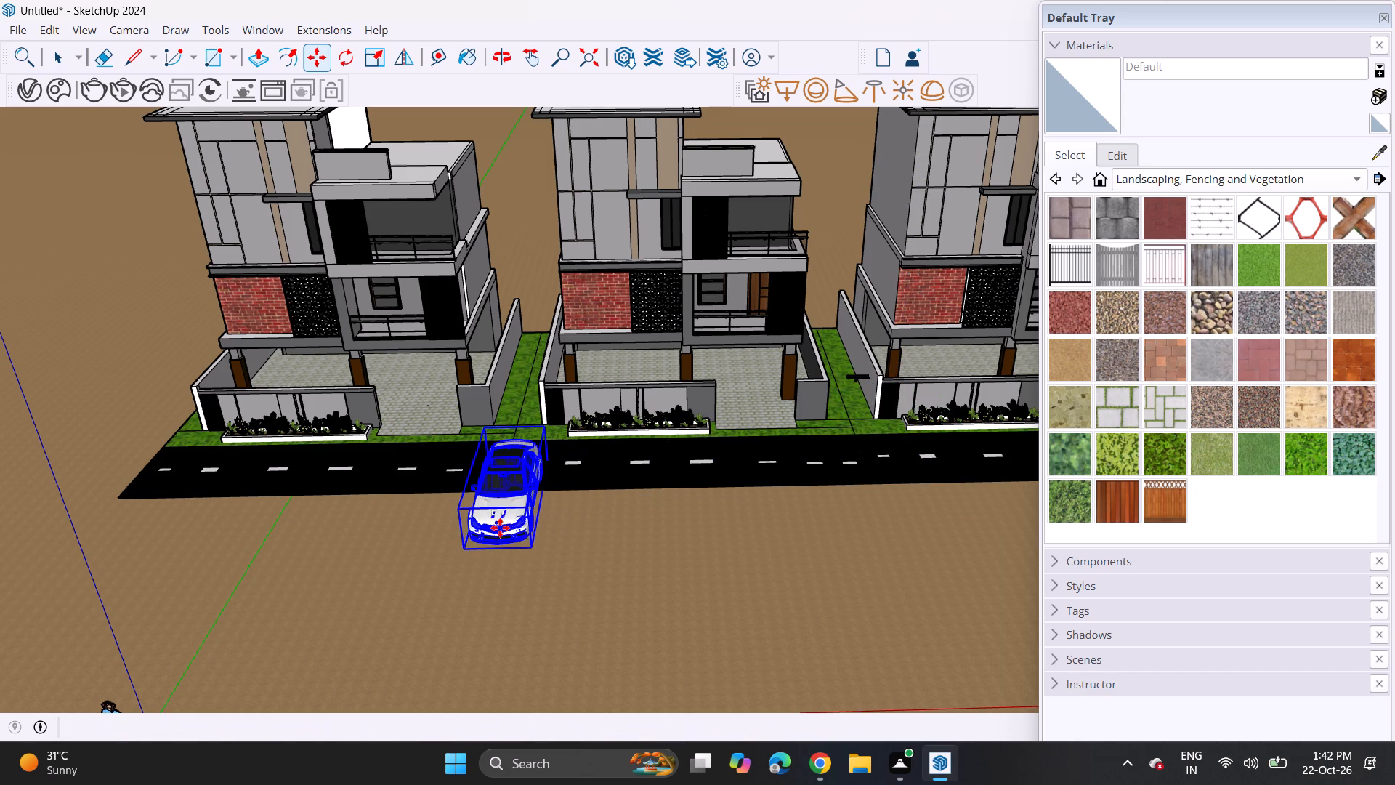
Rotate the sedan on the ground plane until it lies parallel to the road, with its nose towards the gate-side villa.
{"action": "left_click", "coordinate": [349, 58]}
{"action": "left_click", "coordinate": [598, 573]}
{"action": "left_click", "coordinate": [659, 568]}
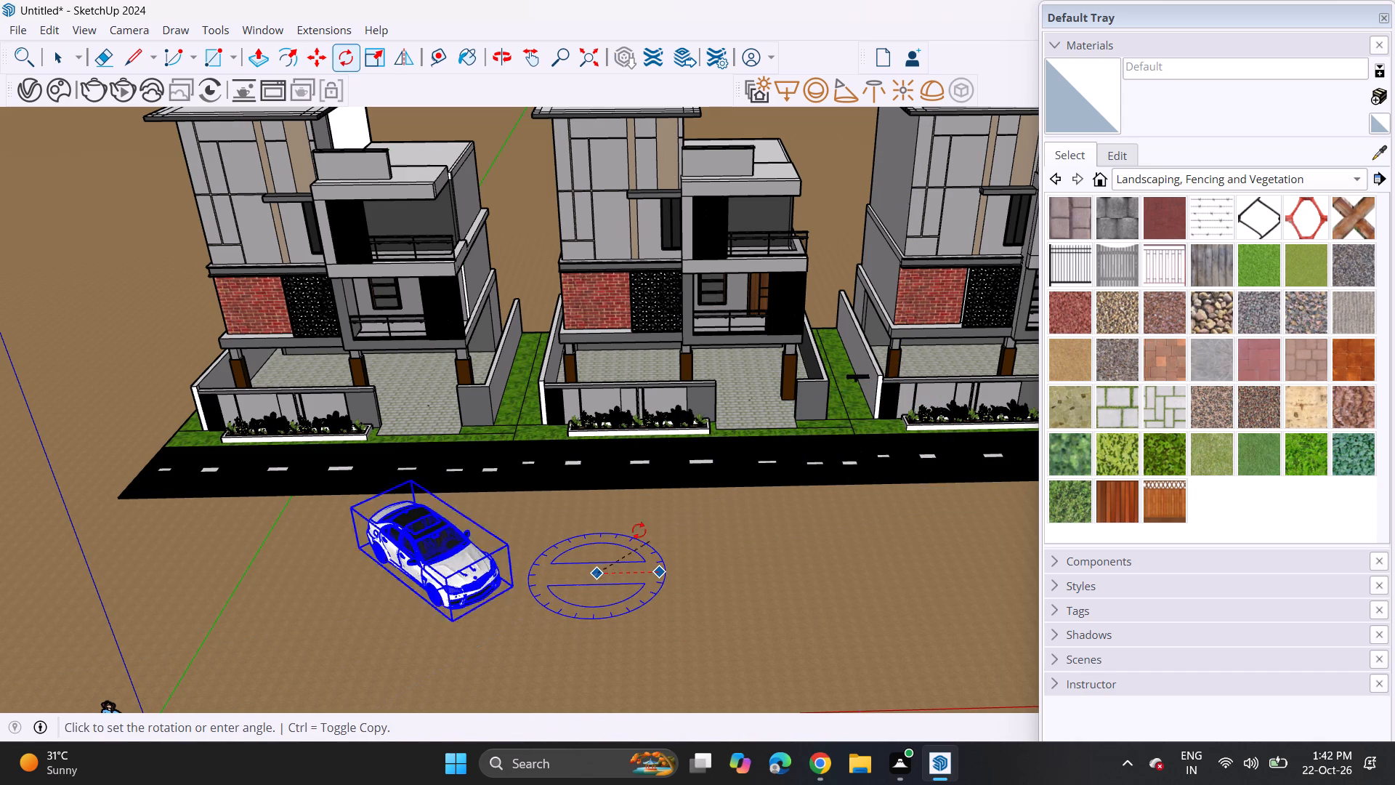
{"action": "left_click", "coordinate": [599, 523]}
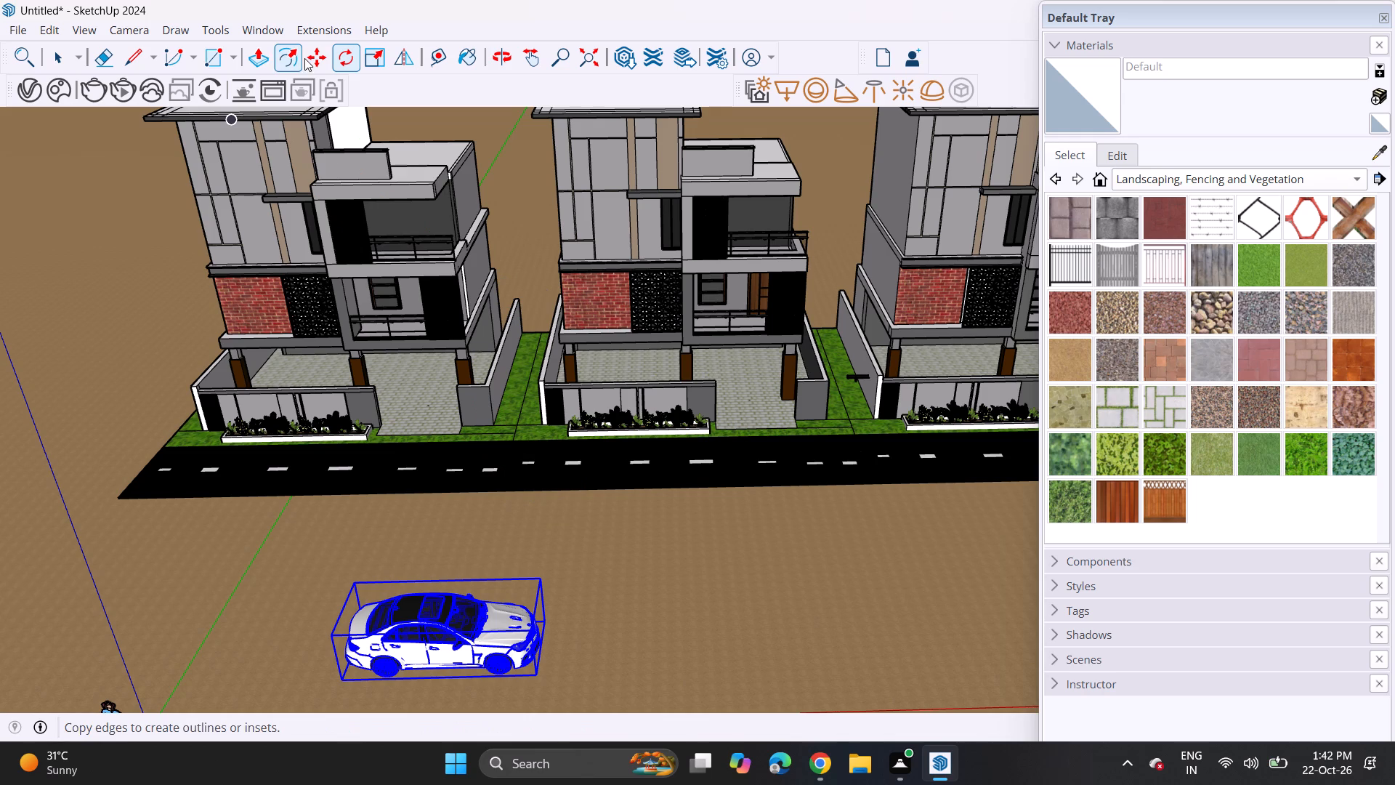
Move the rotated sedan onto the road, in front of the gap between the middle villa and the villa nearest the origin.
{"action": "left_click", "coordinate": [307, 58]}
{"action": "left_click", "coordinate": [426, 637]}
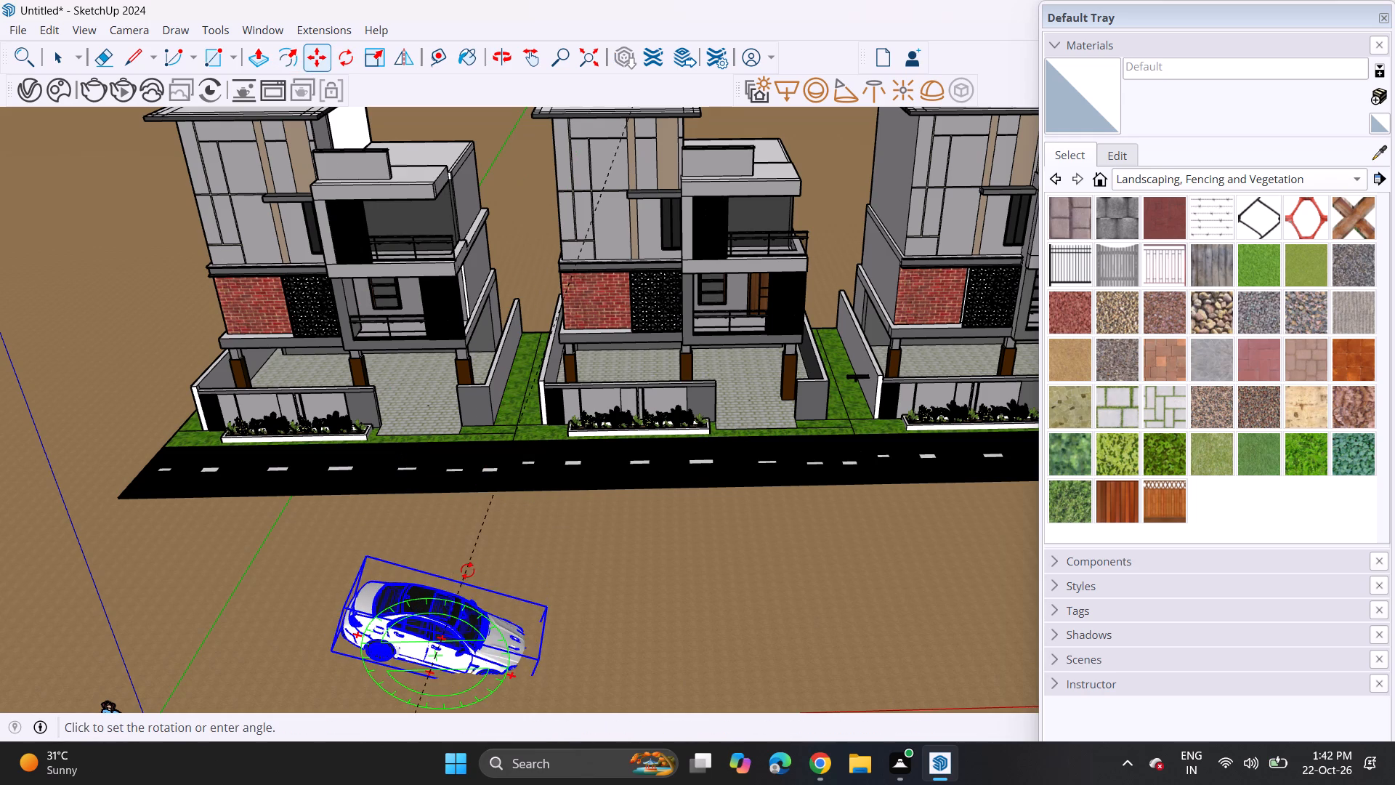
{"action": "key", "text": "Escape"}
{"action": "left_click", "coordinate": [442, 651]}
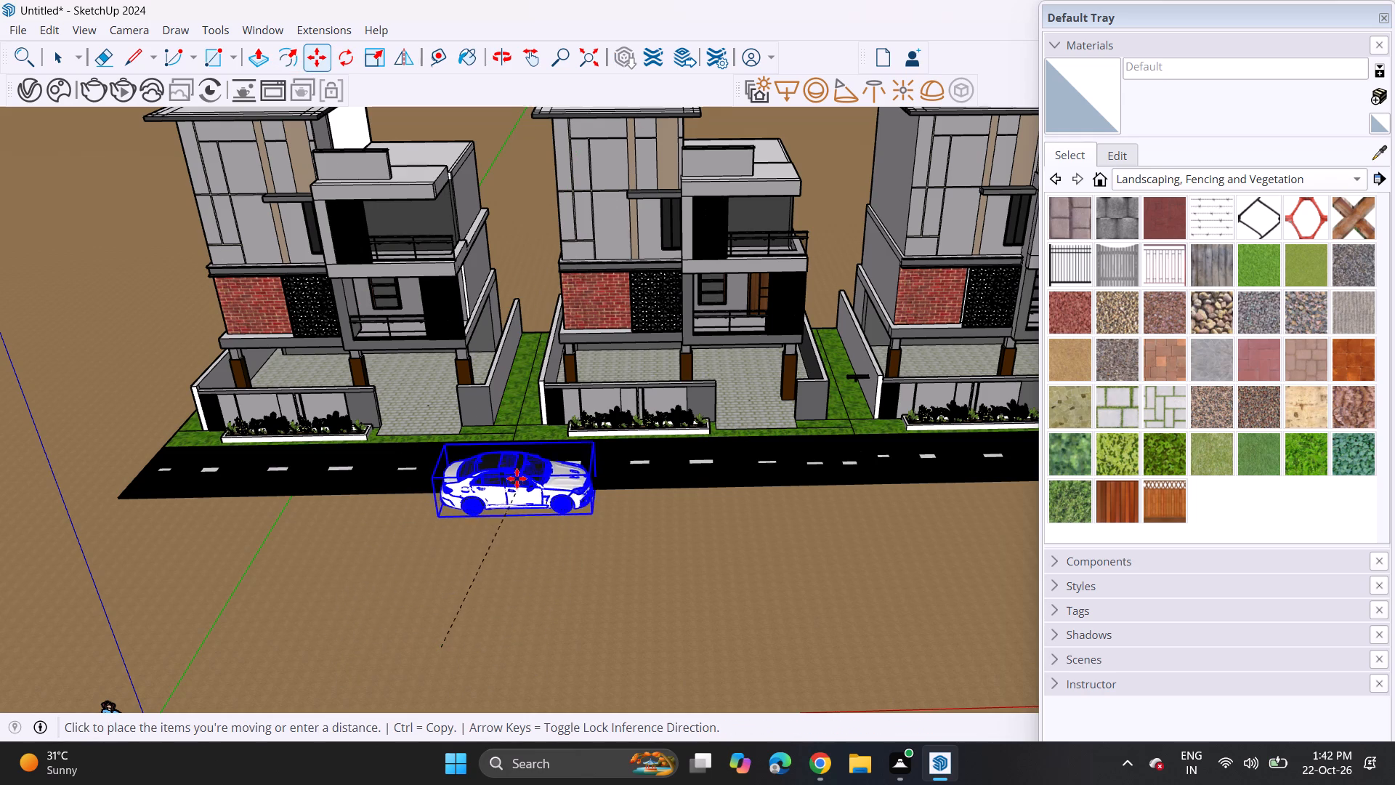
{"action": "left_click", "coordinate": [539, 459]}
{"action": "key", "text": "space"}
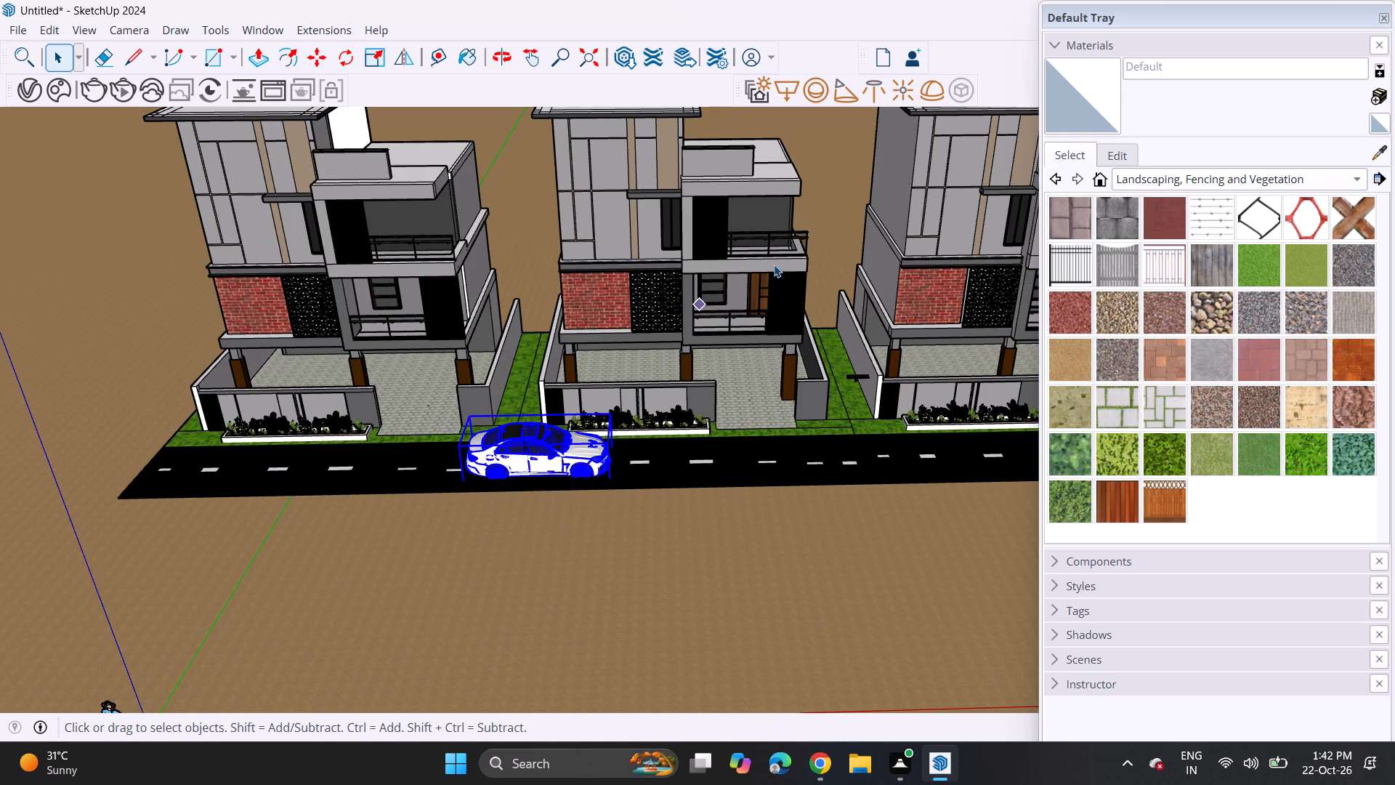
Delete the large brown ground plane surrounding the villas and road.
{"action": "left_click", "coordinate": [825, 236]}
{"action": "middle_click_drag", "start_coordinate": [728, 398], "coordinate": [695, 239]}
{"action": "scroll", "coordinate": [690, 310], "scroll_direction": "up", "scroll_amount": 2}
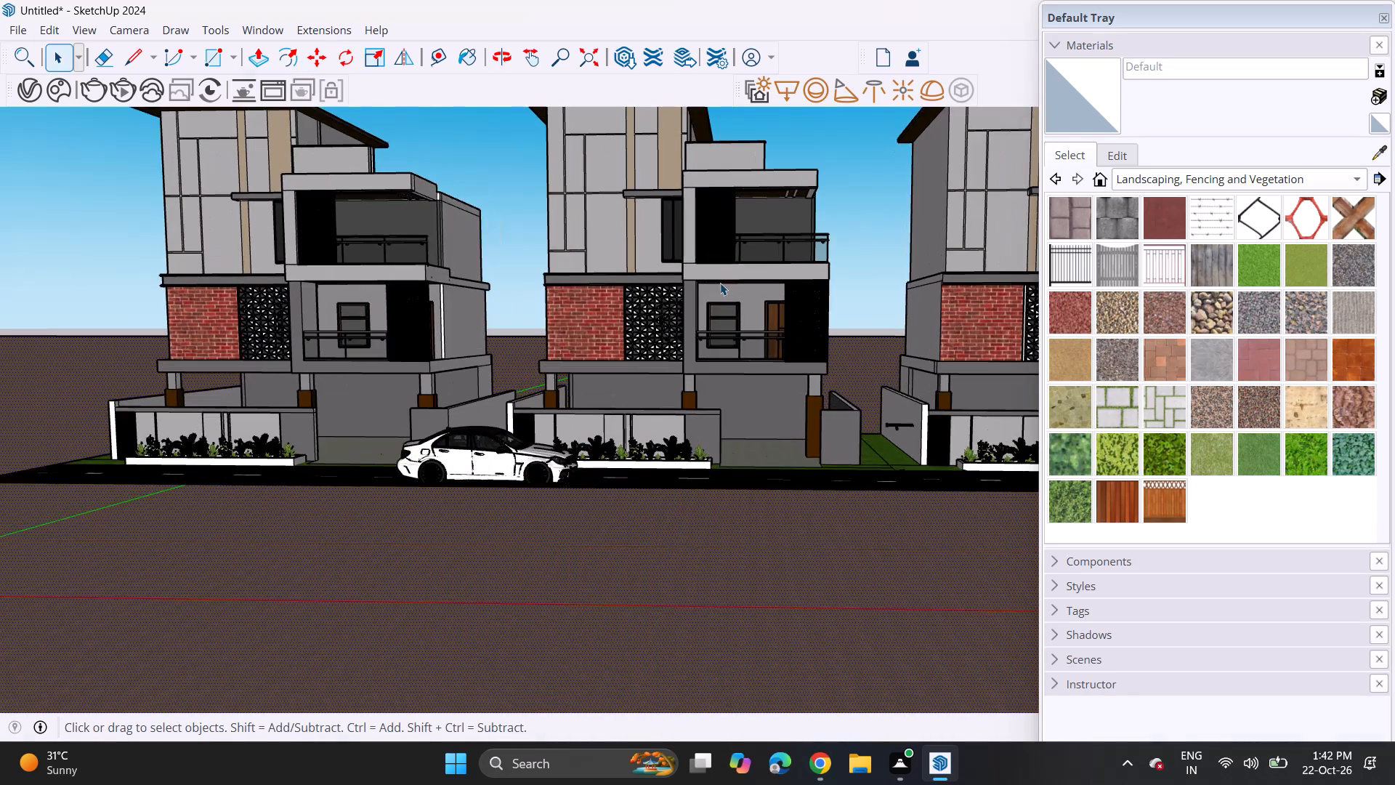
{"action": "middle_click_drag", "start_coordinate": [714, 287], "coordinate": [625, 424], "text": "shift"}
{"action": "middle_click_drag", "start_coordinate": [619, 434], "coordinate": [669, 413]}
{"action": "scroll", "coordinate": [660, 418], "scroll_direction": "up", "scroll_amount": 2}
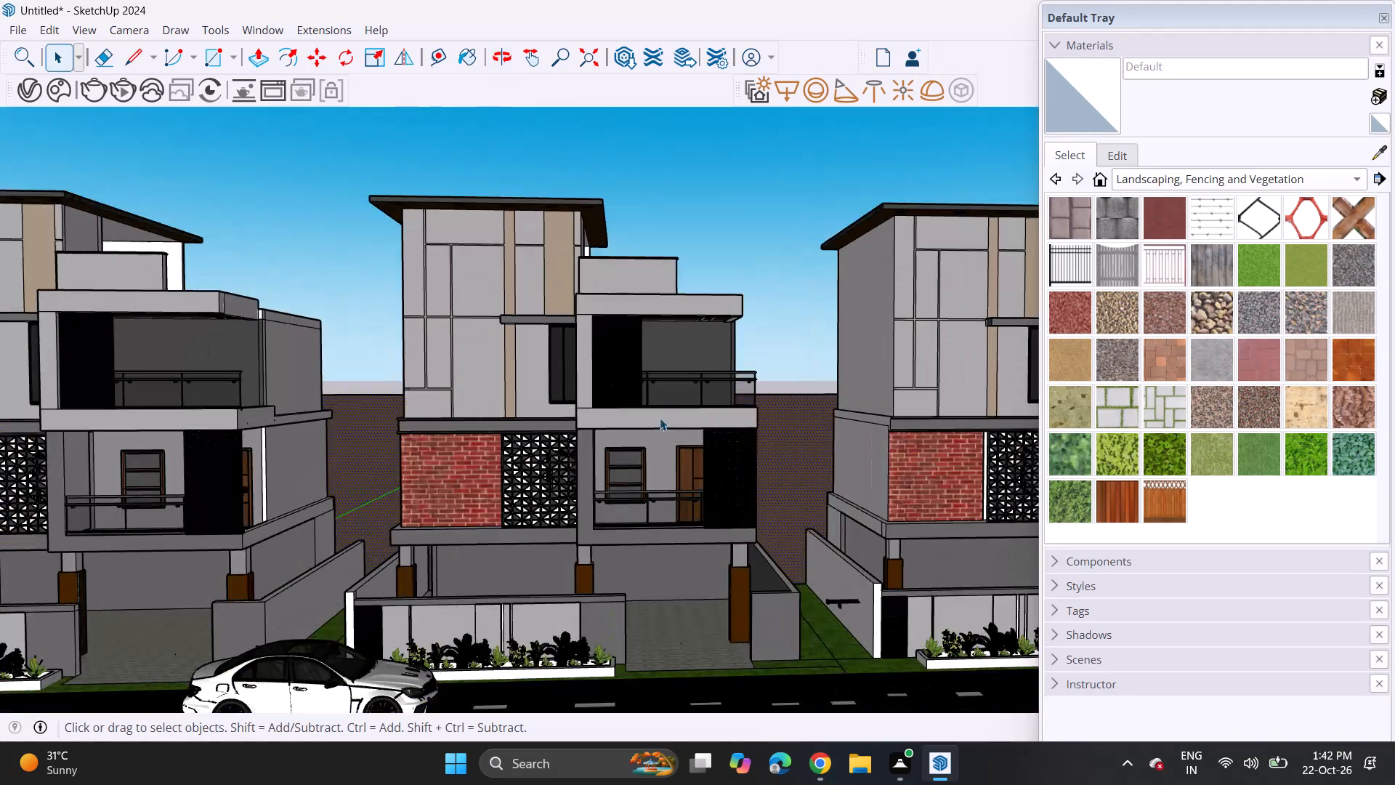
{"action": "middle_click_drag", "start_coordinate": [652, 427], "coordinate": [684, 392], "text": "shift"}
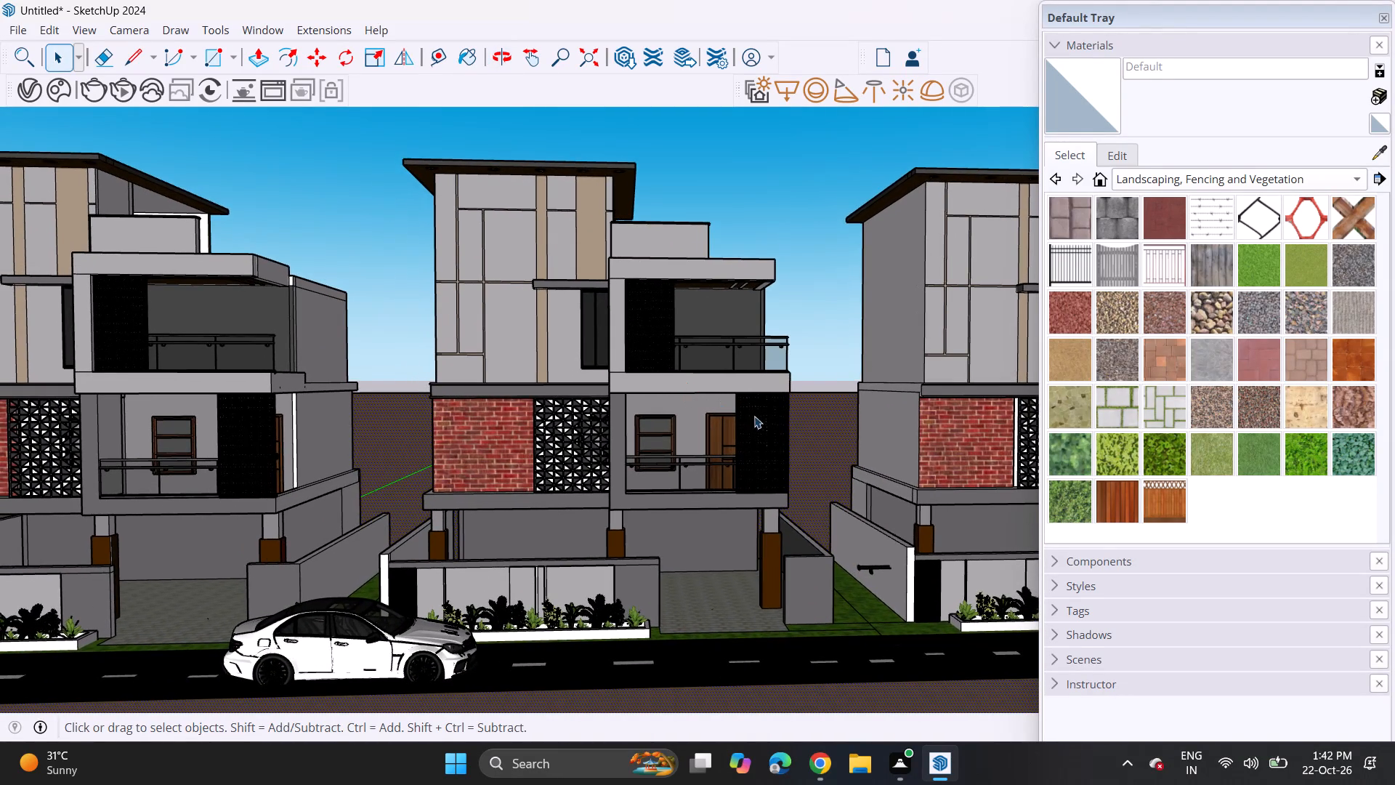
{"action": "left_click", "coordinate": [804, 447]}
{"action": "left_click", "coordinate": [828, 462]}
{"action": "key", "text": "Delete"}
Start a PNG 2D graphic export of the street-level front view, with the middle villa central and the sedan in frame.
{"action": "middle_click_drag", "start_coordinate": [594, 526], "coordinate": [561, 502]}
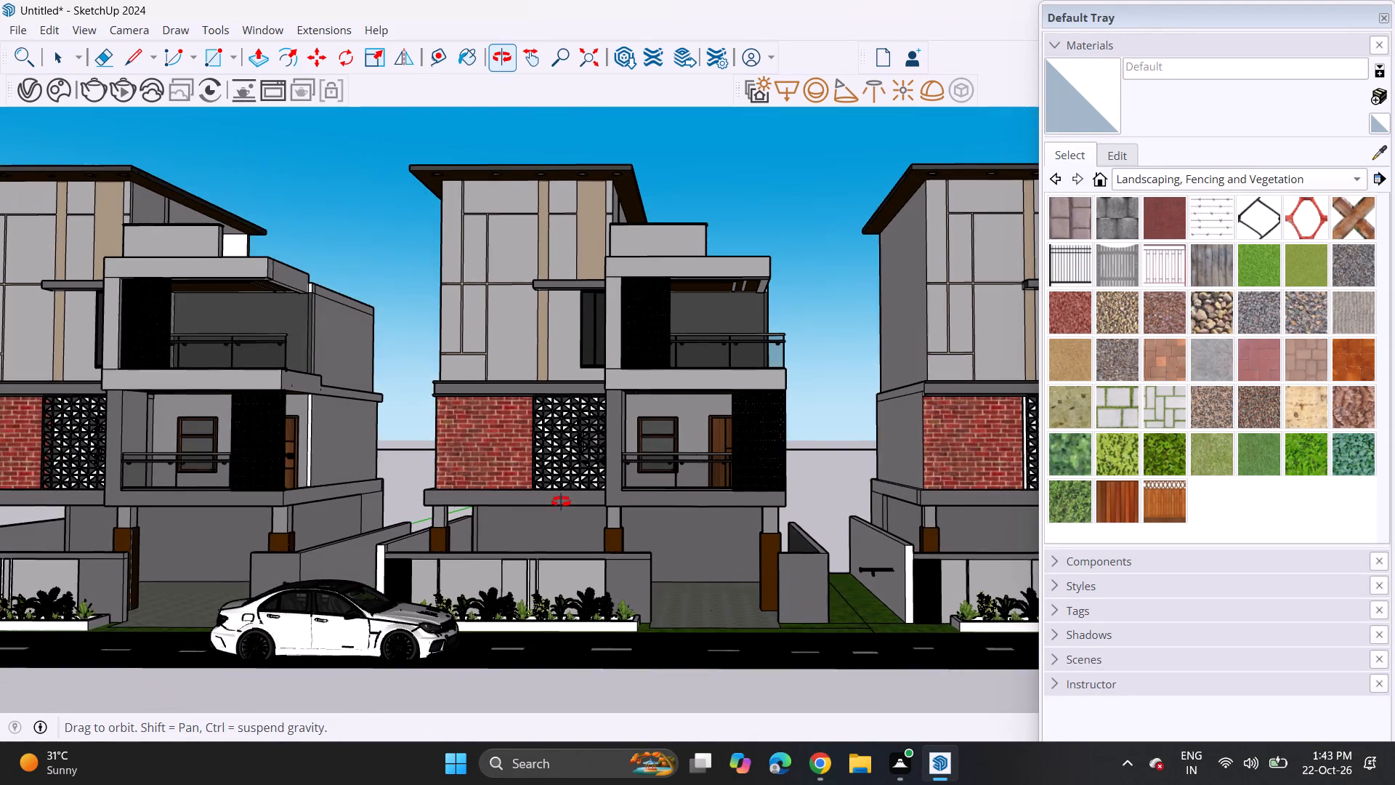
{"action": "middle_click_drag", "start_coordinate": [561, 502], "coordinate": [565, 496]}
{"action": "scroll", "coordinate": [565, 495], "scroll_direction": "up", "scroll_amount": 1}
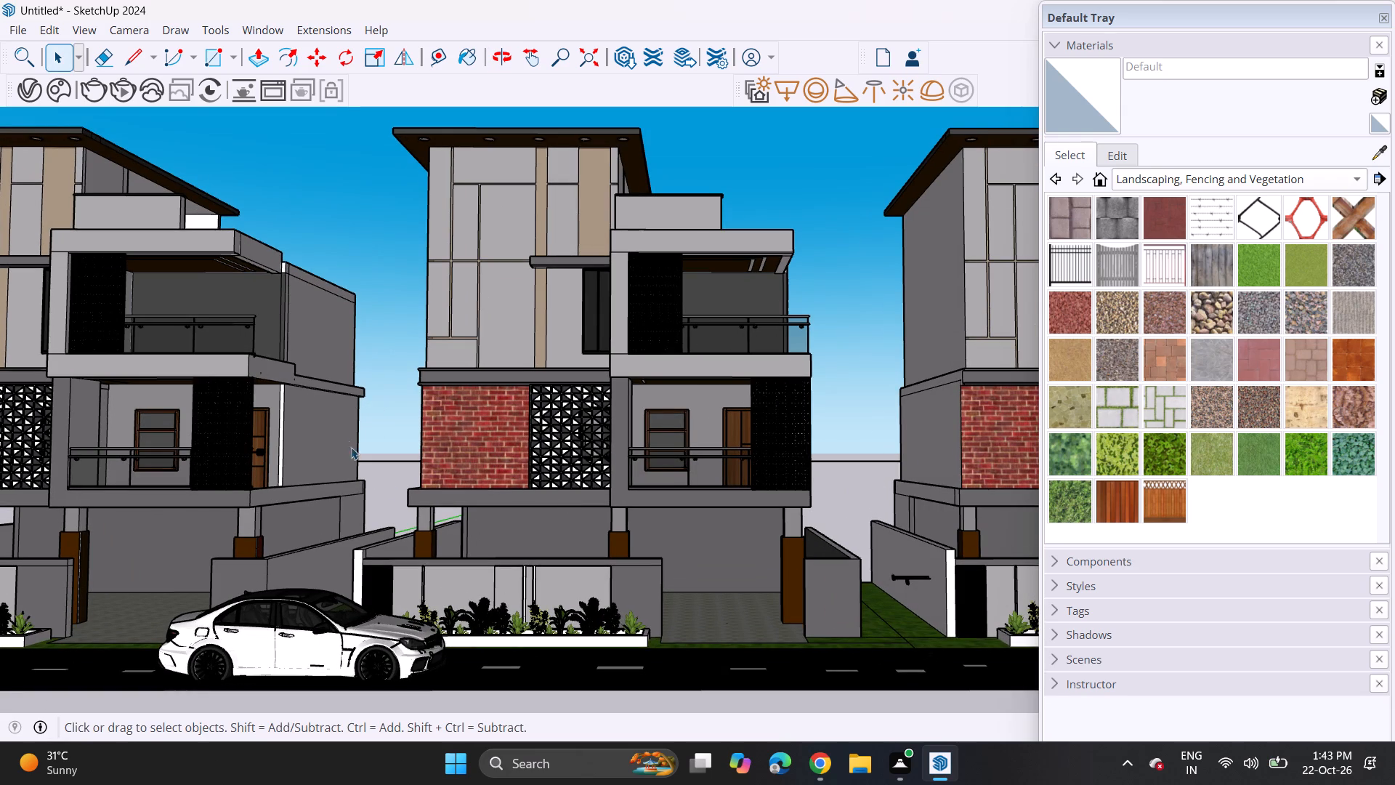
{"action": "left_click", "coordinate": [20, 28]}
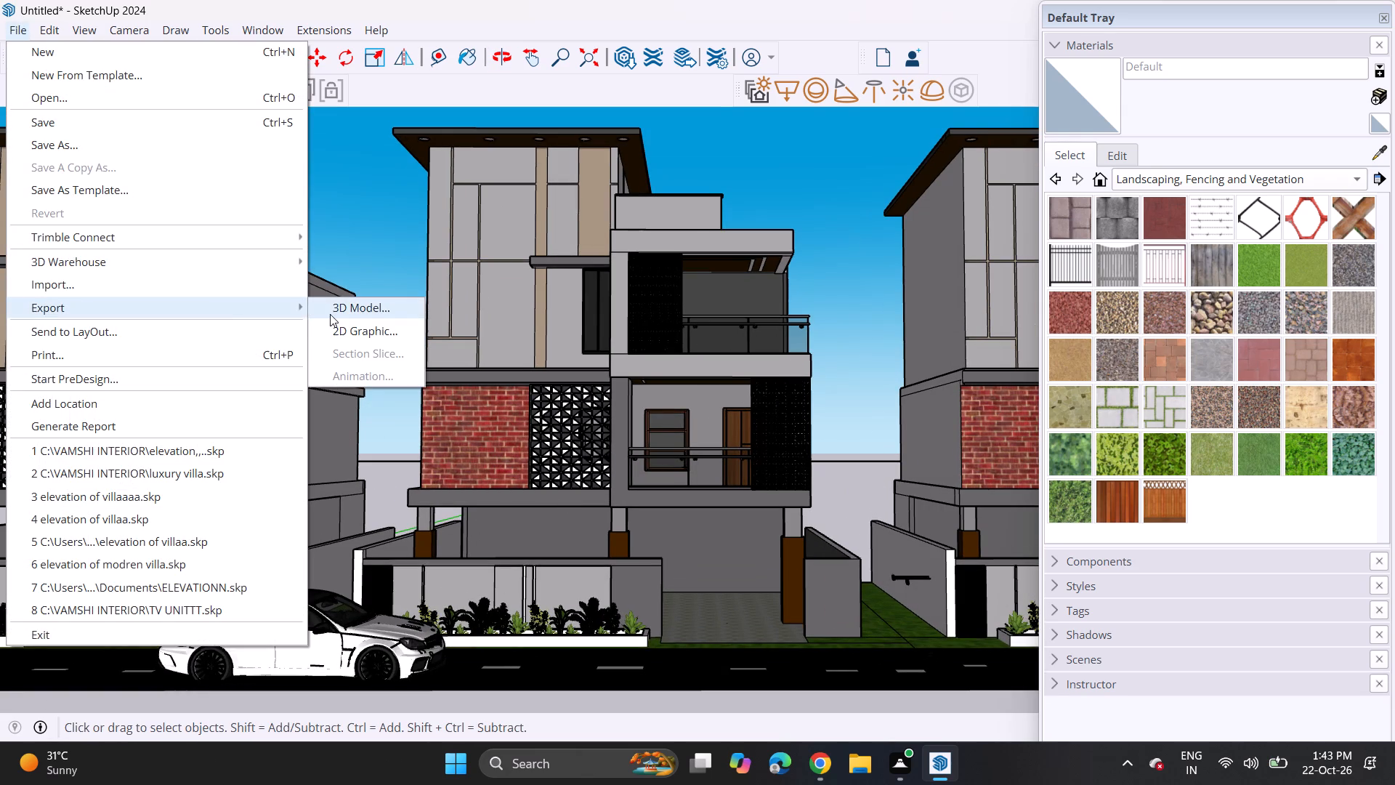
{"action": "left_click", "coordinate": [333, 325]}
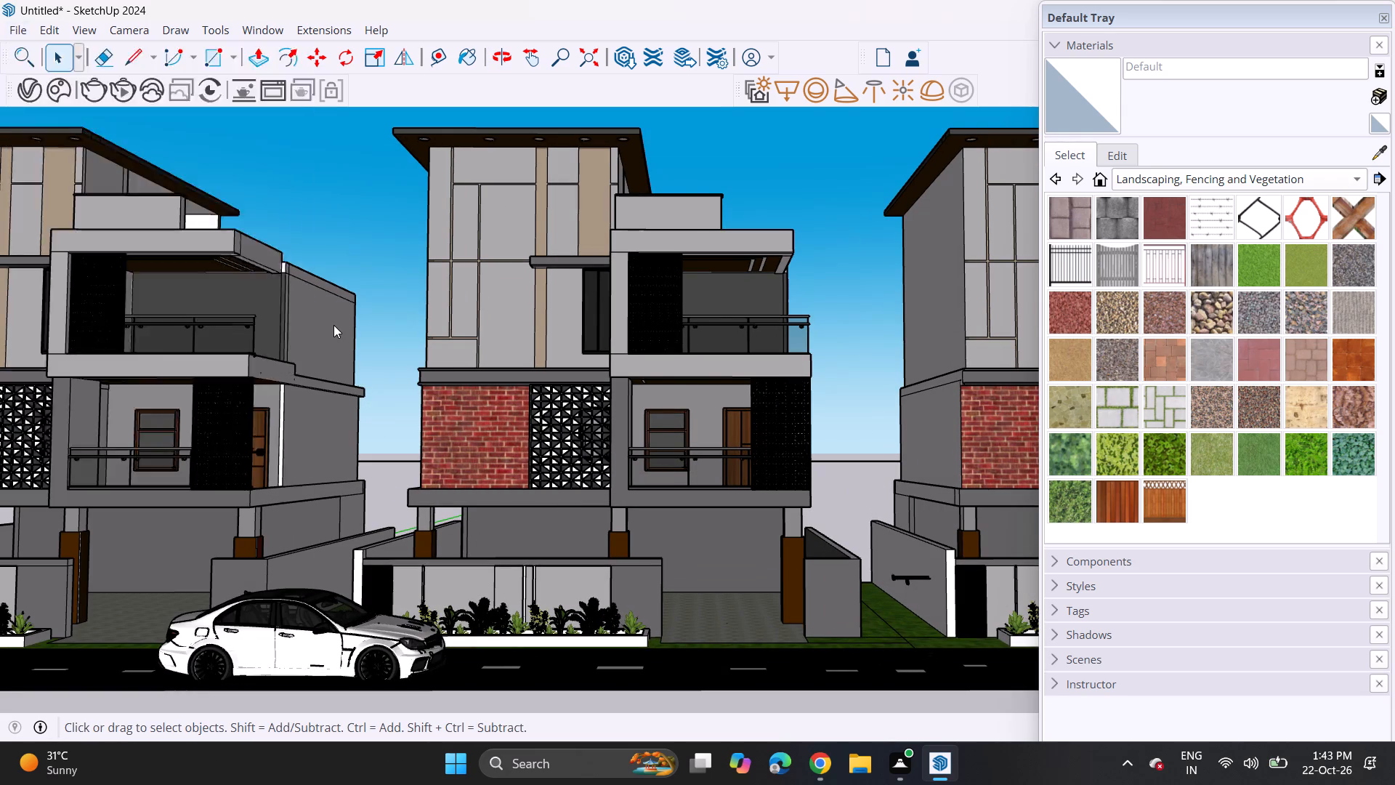
{"action": "key", "text": "BackSpace"}
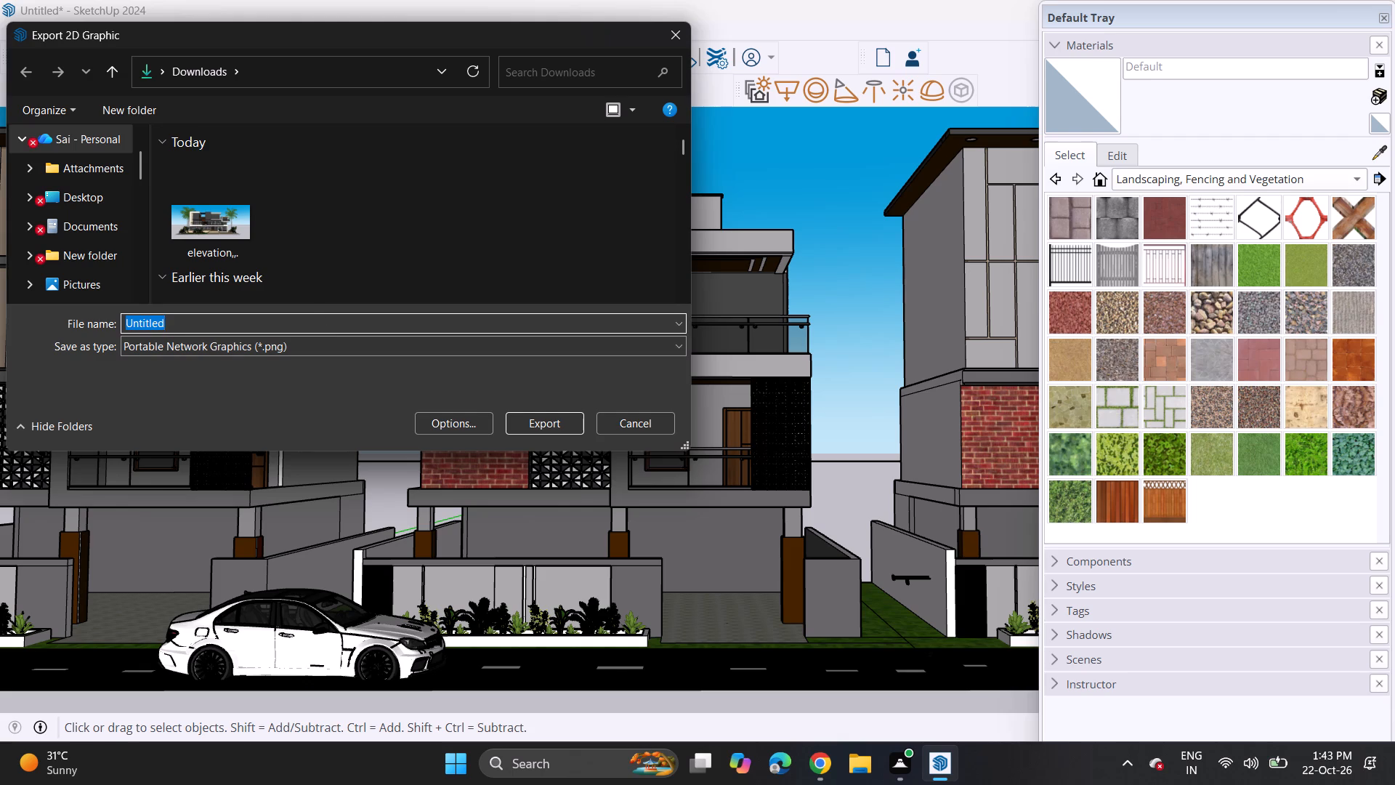
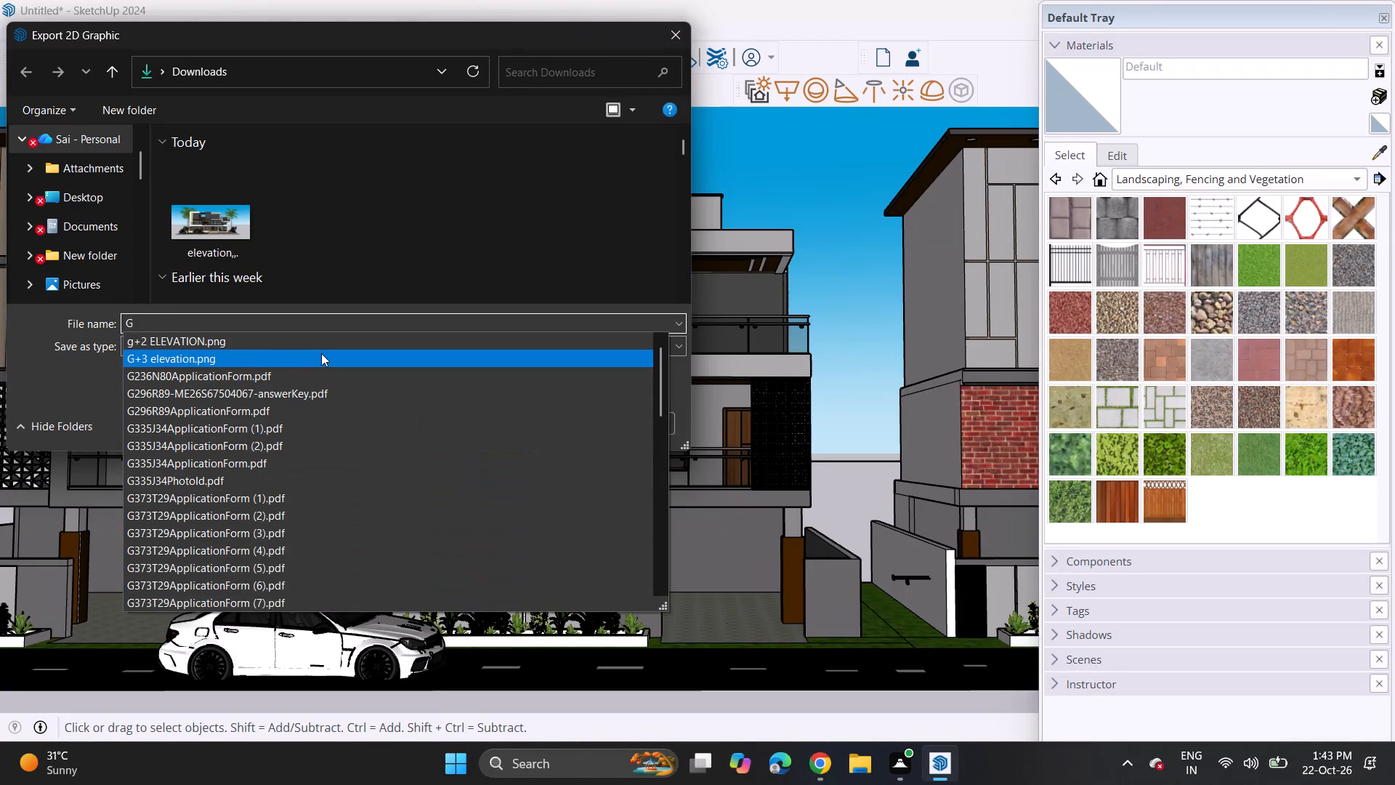
Export the front view as a PNG named G2 into the VAMSHI INTERIOR folder.
{"action": "key", "text": "2"}
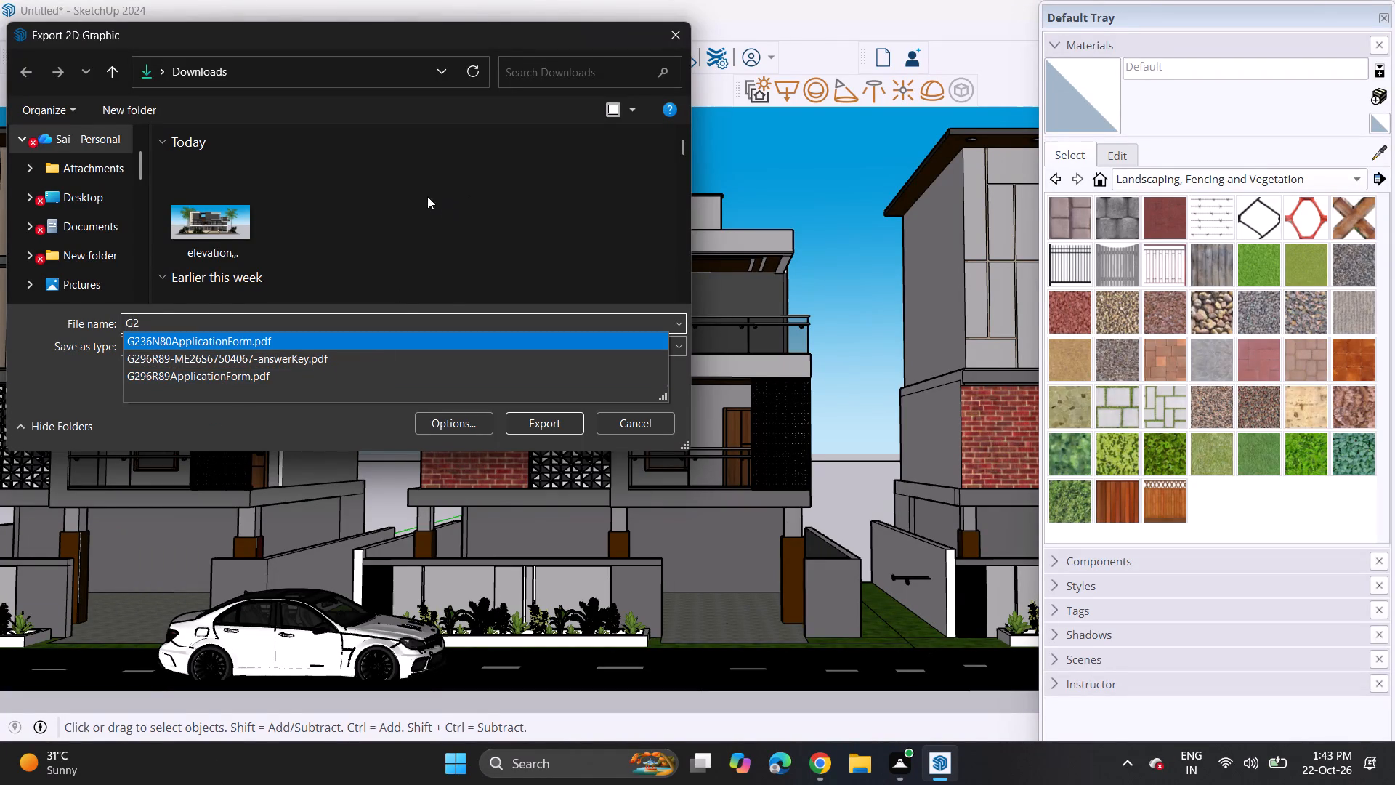
{"action": "scroll", "coordinate": [108, 260], "scroll_direction": "down", "scroll_amount": 7}
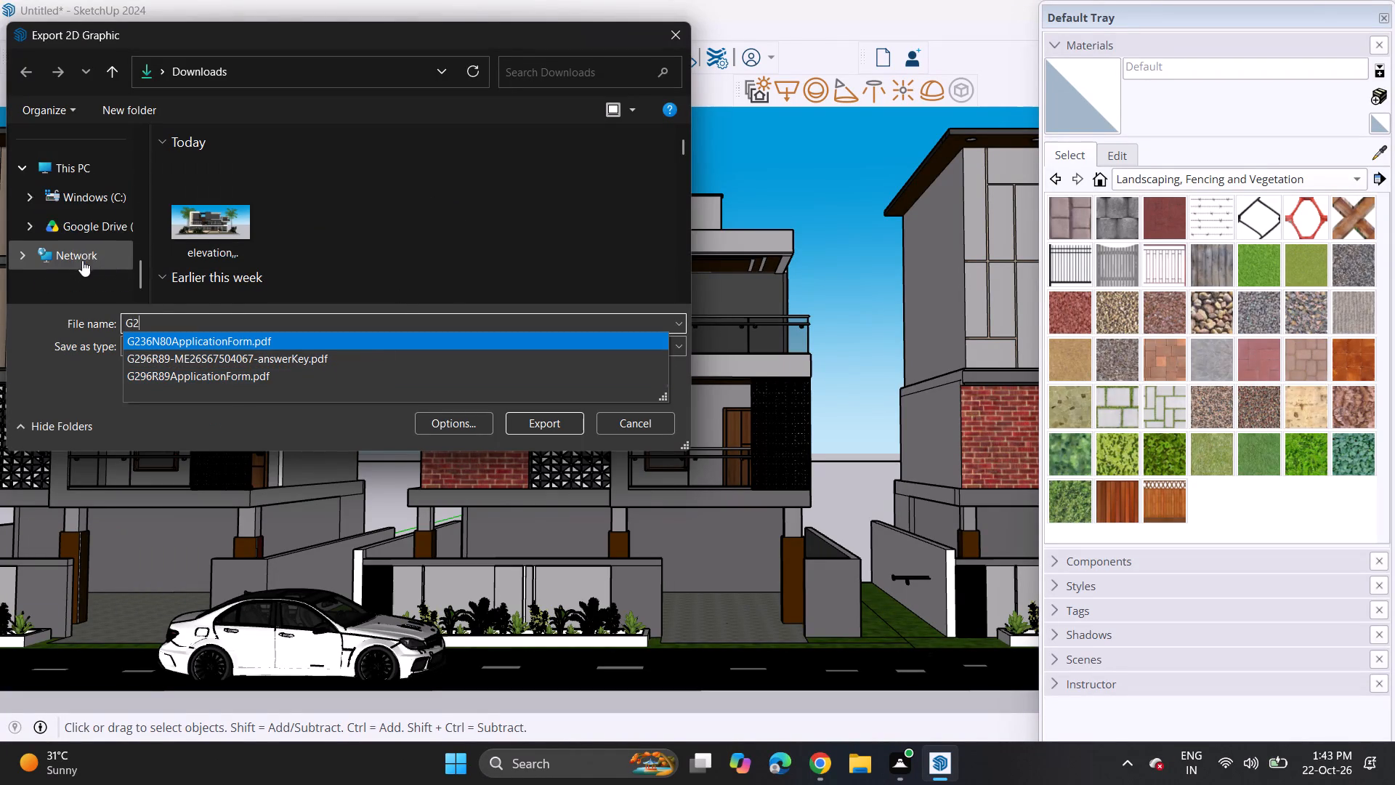
{"action": "scroll", "coordinate": [74, 164], "scroll_direction": "up", "scroll_amount": 5}
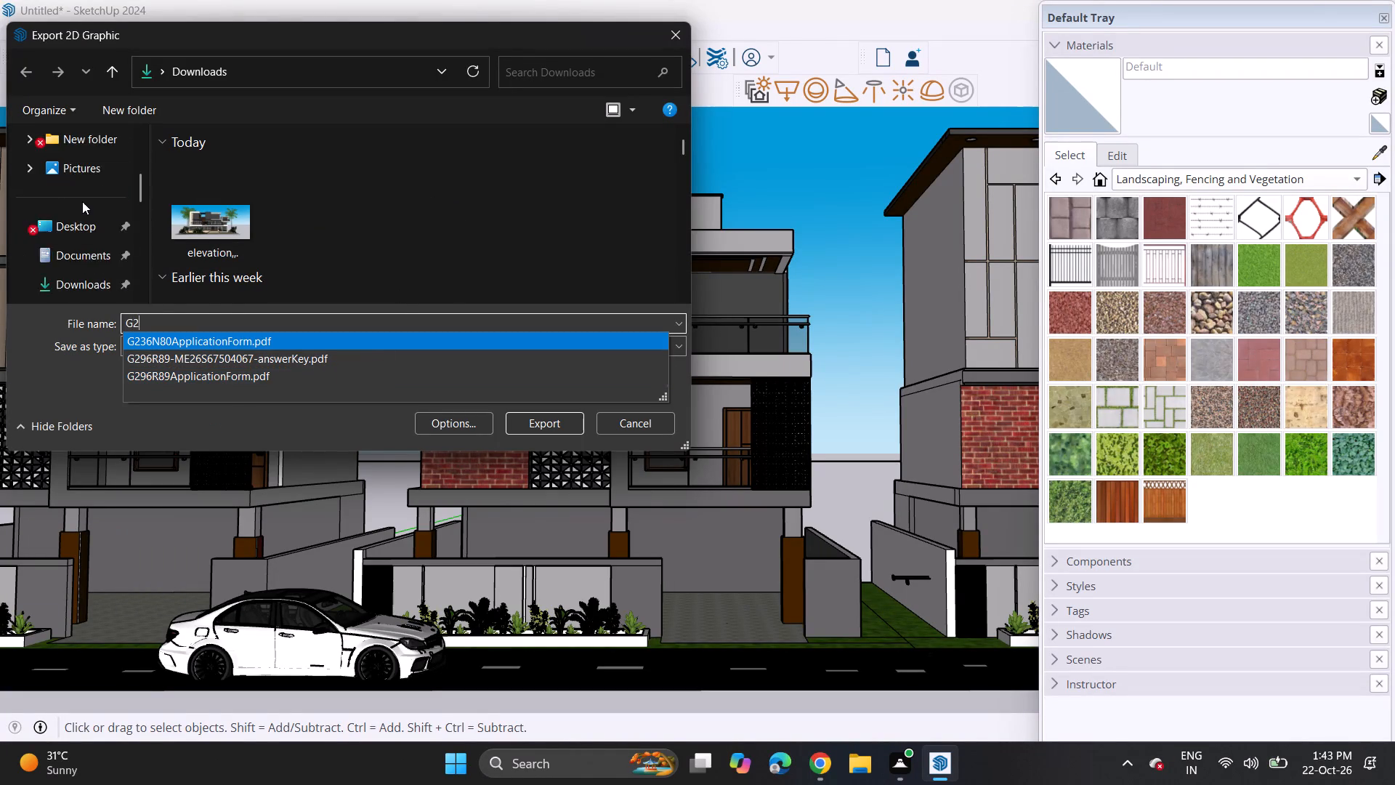
{"action": "scroll", "coordinate": [83, 206], "scroll_direction": "up", "scroll_amount": 2}
{"action": "scroll", "coordinate": [84, 272], "scroll_direction": "down", "scroll_amount": 2}
{"action": "scroll", "coordinate": [90, 178], "scroll_direction": "up", "scroll_amount": 2}
{"action": "scroll", "coordinate": [81, 238], "scroll_direction": "down", "scroll_amount": 4}
{"action": "scroll", "coordinate": [76, 231], "scroll_direction": "up", "scroll_amount": 1}
{"action": "scroll", "coordinate": [76, 231], "scroll_direction": "down", "scroll_amount": 2}
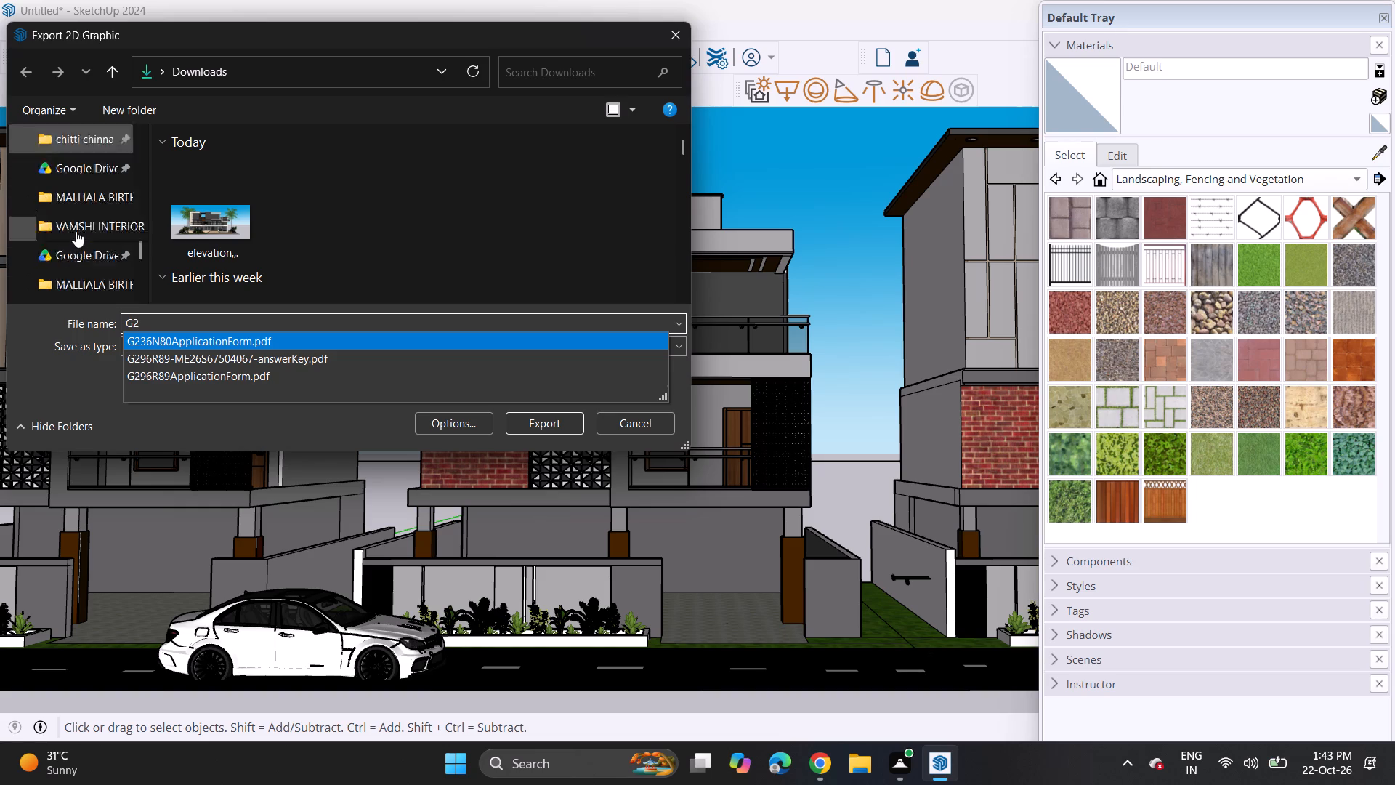
{"action": "scroll", "coordinate": [76, 231], "scroll_direction": "down", "scroll_amount": 1}
{"action": "left_click", "coordinate": [87, 146]}
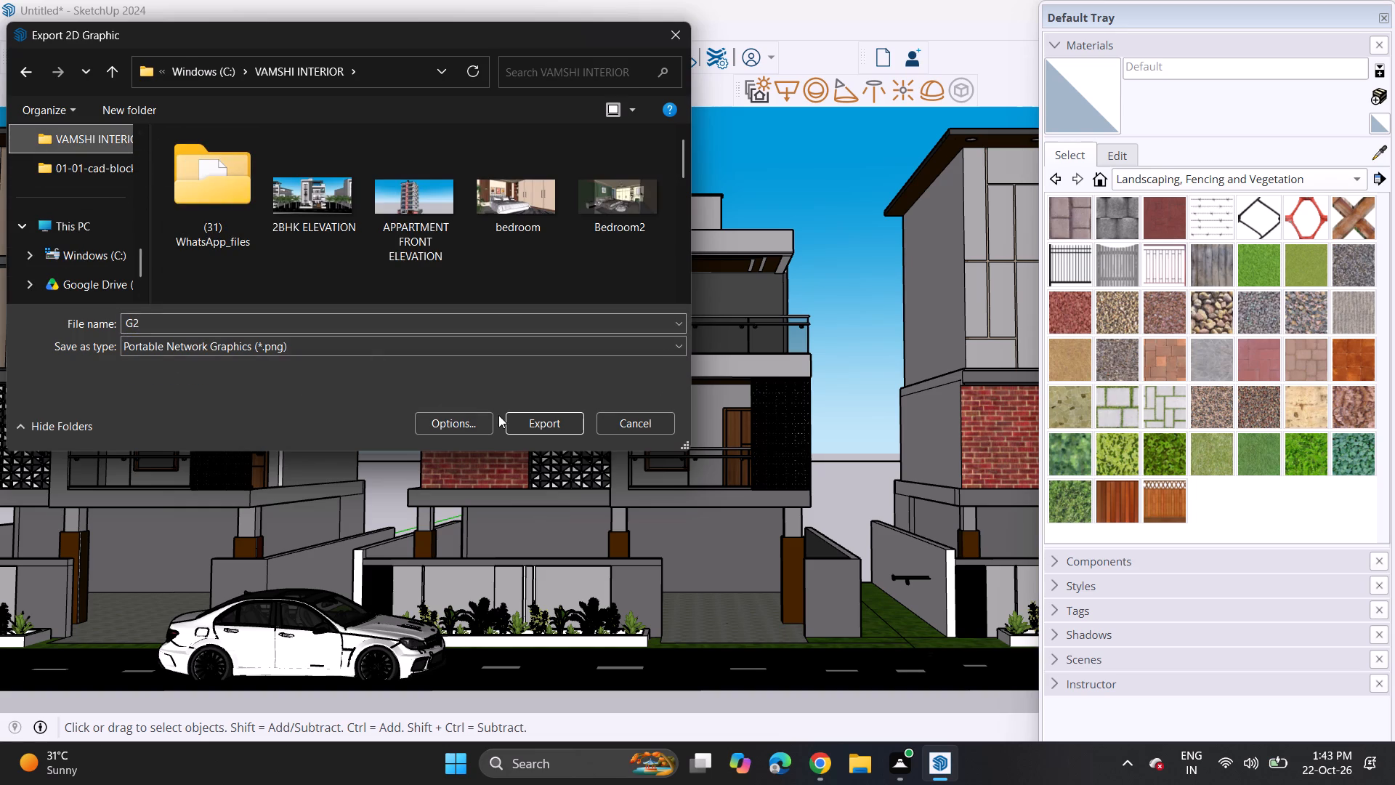
{"action": "left_click", "coordinate": [541, 413]}
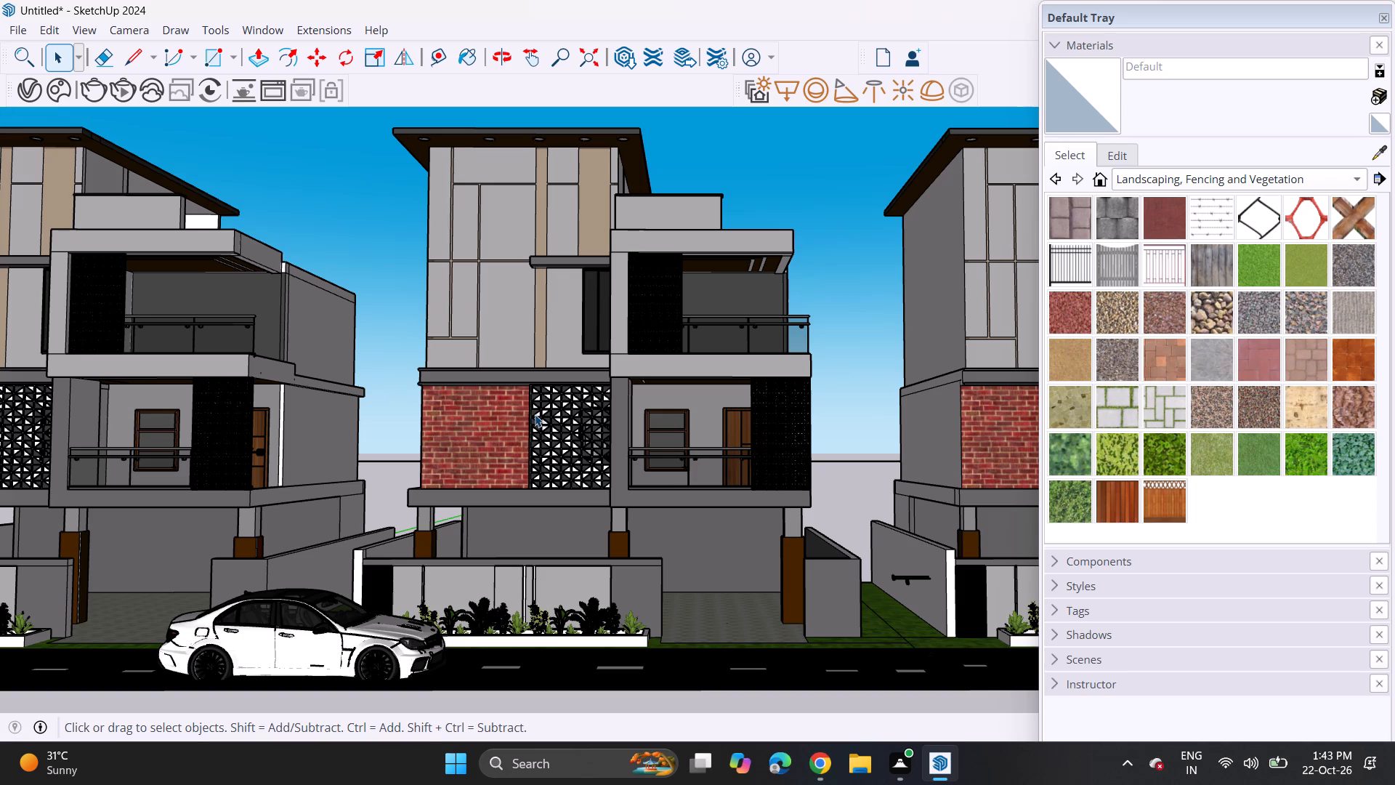
Import the black slatted gate model named Component from the Downloads folder.
{"action": "left_click", "coordinate": [13, 36]}
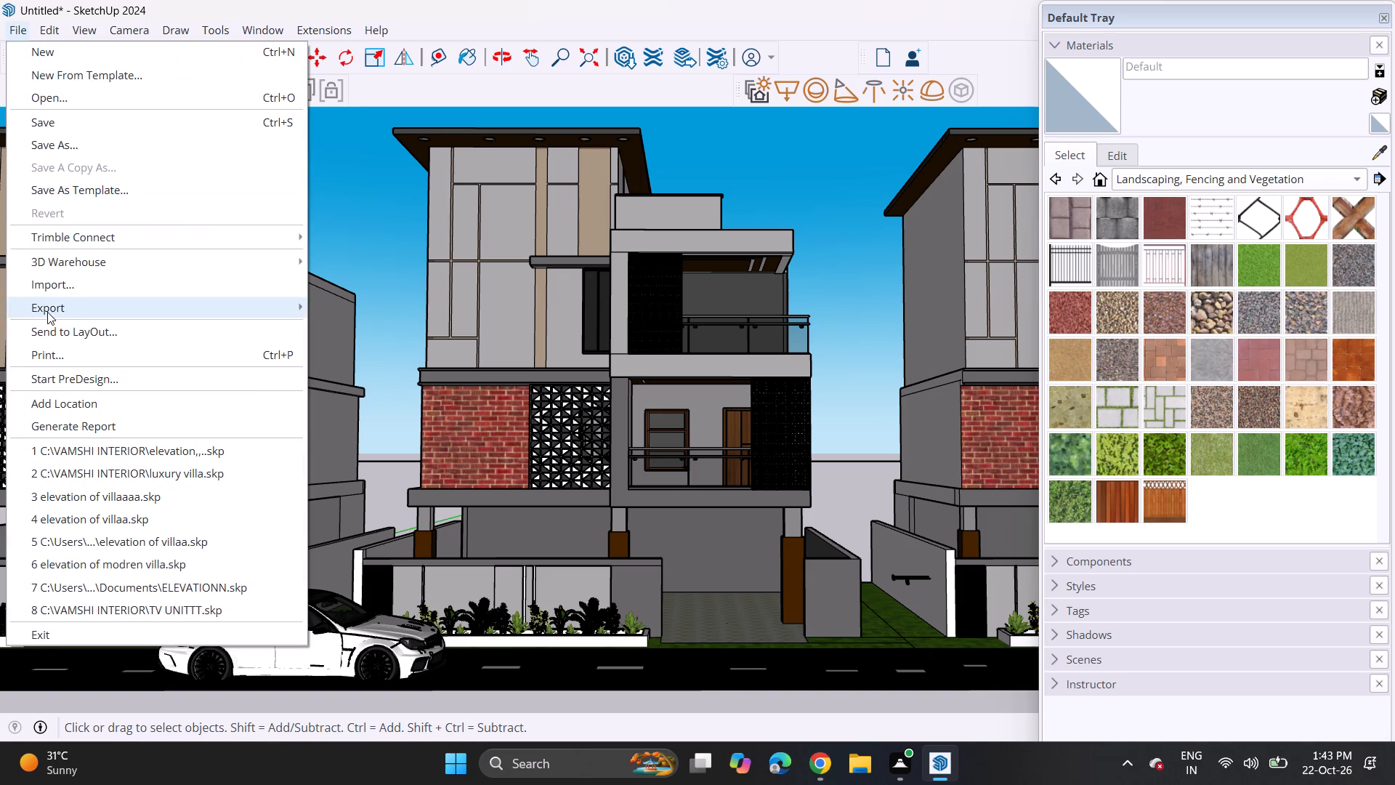
{"action": "left_click", "coordinate": [57, 283]}
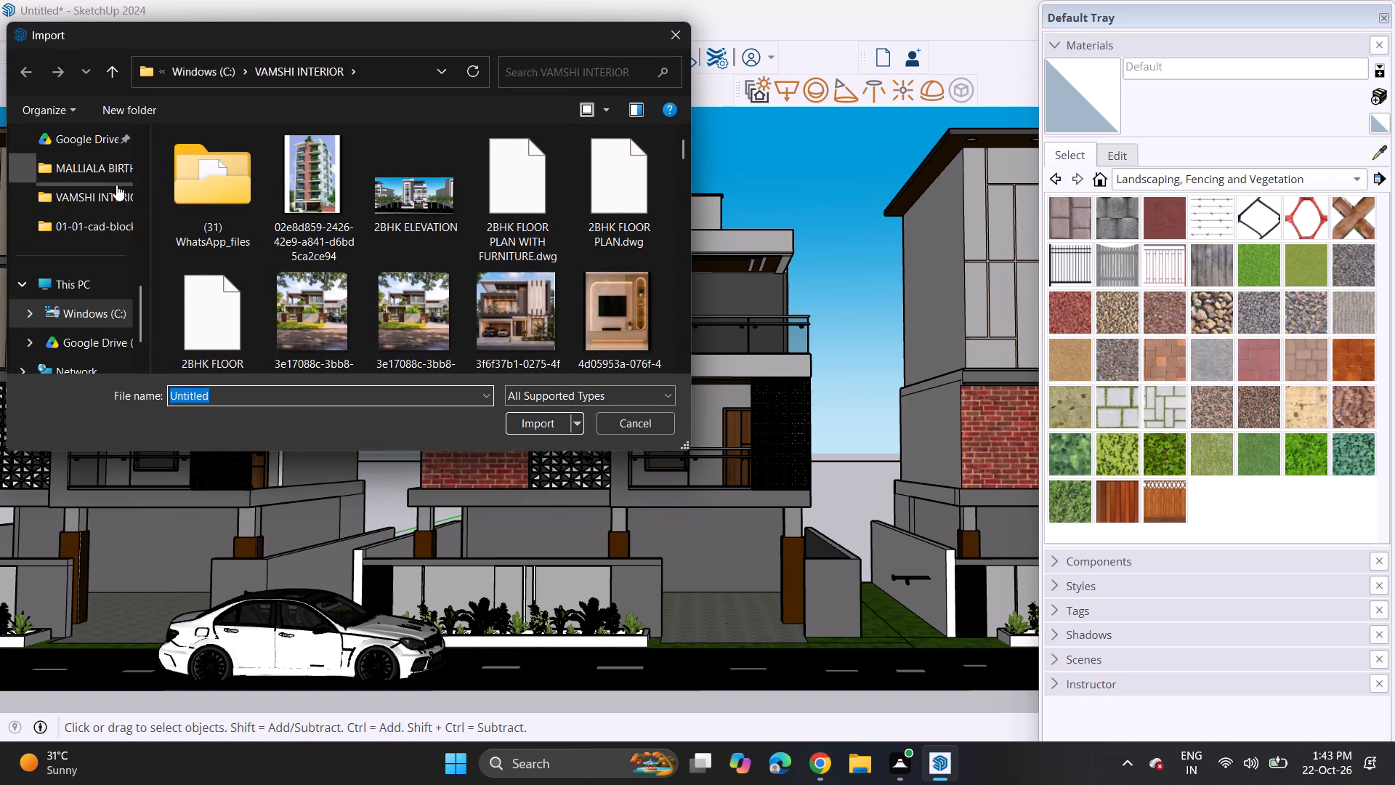
{"action": "scroll", "coordinate": [160, 158], "scroll_direction": "up", "scroll_amount": 4}
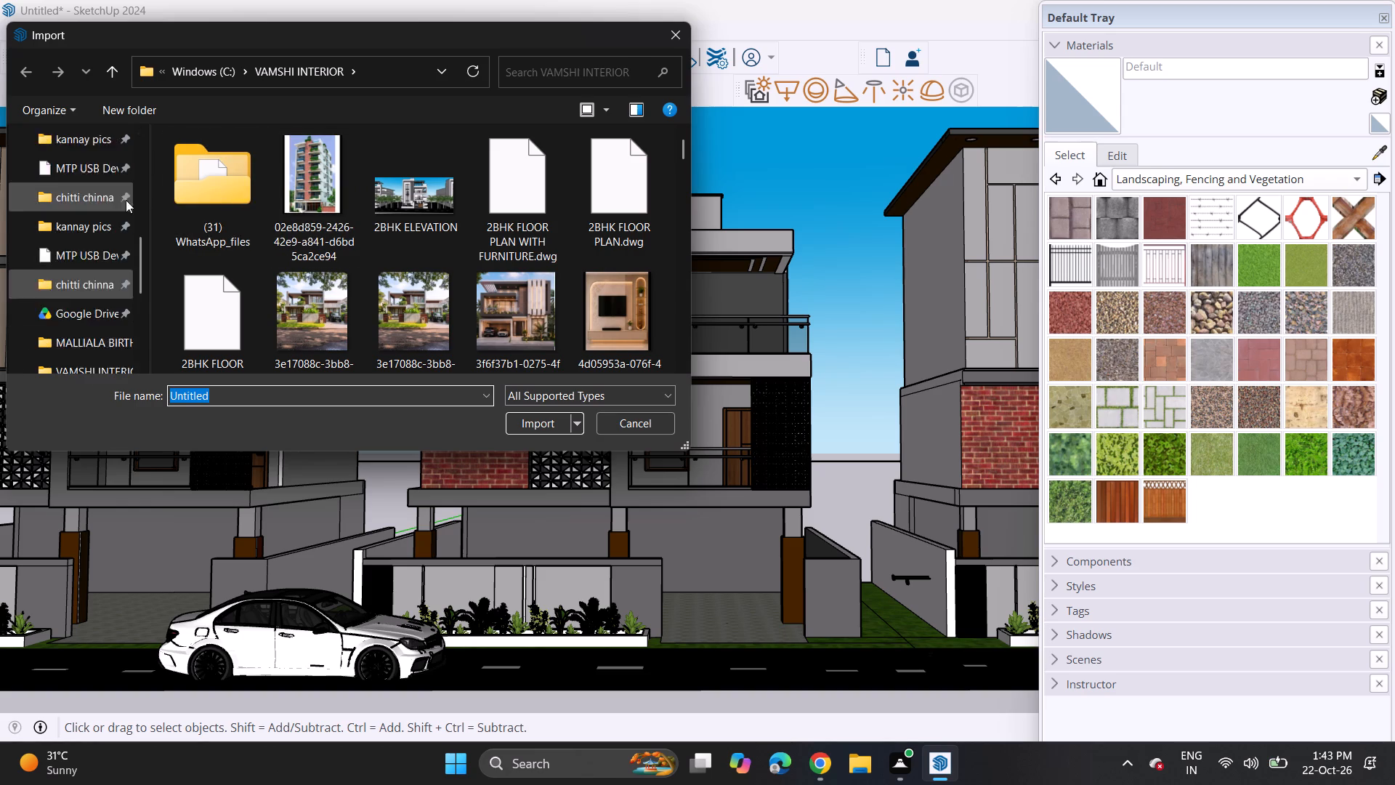
{"action": "scroll", "coordinate": [126, 200], "scroll_direction": "up", "scroll_amount": 2}
{"action": "left_click", "coordinate": [61, 227]}
{"action": "scroll", "coordinate": [316, 243], "scroll_direction": "down", "scroll_amount": 7}
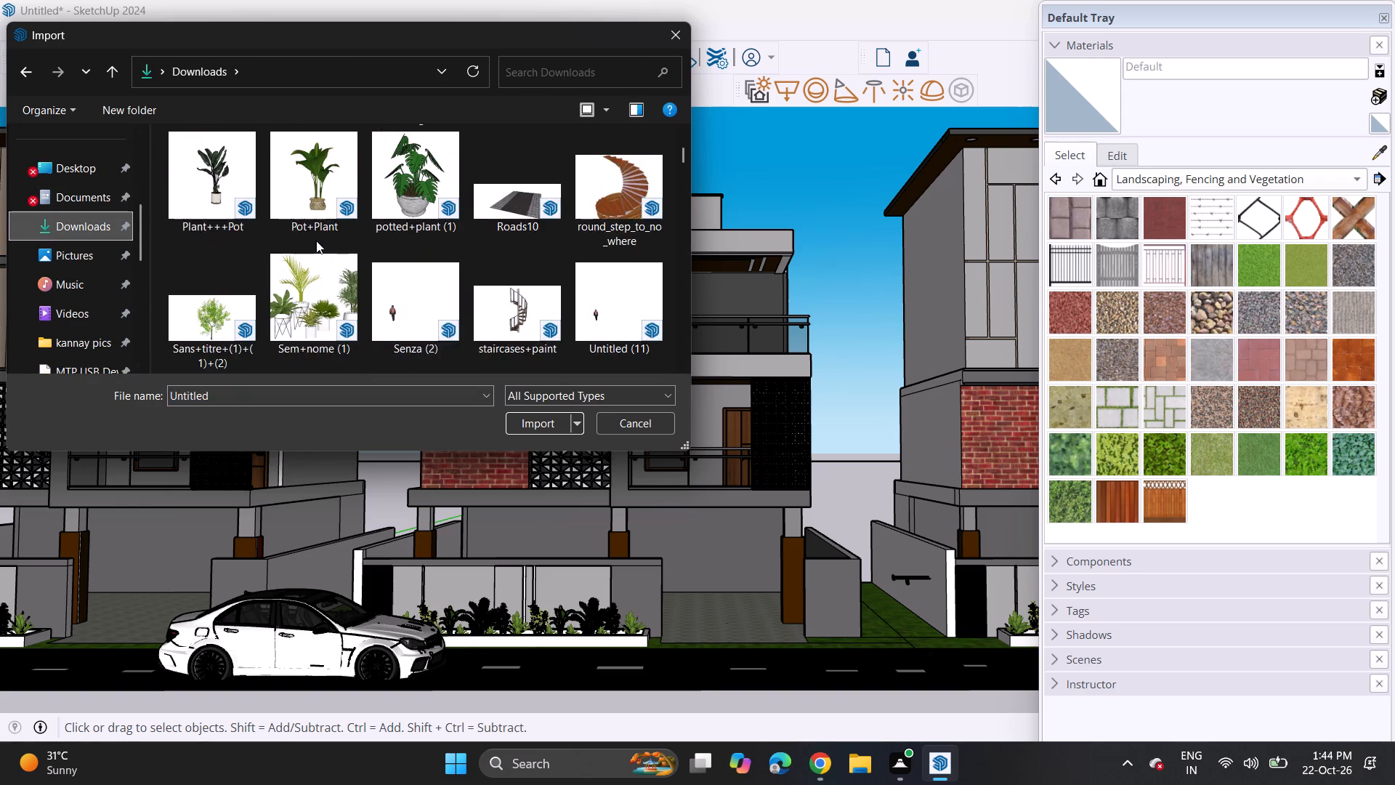
{"action": "scroll", "coordinate": [316, 241], "scroll_direction": "down", "scroll_amount": 18}
{"action": "scroll", "coordinate": [325, 233], "scroll_direction": "down", "scroll_amount": 8}
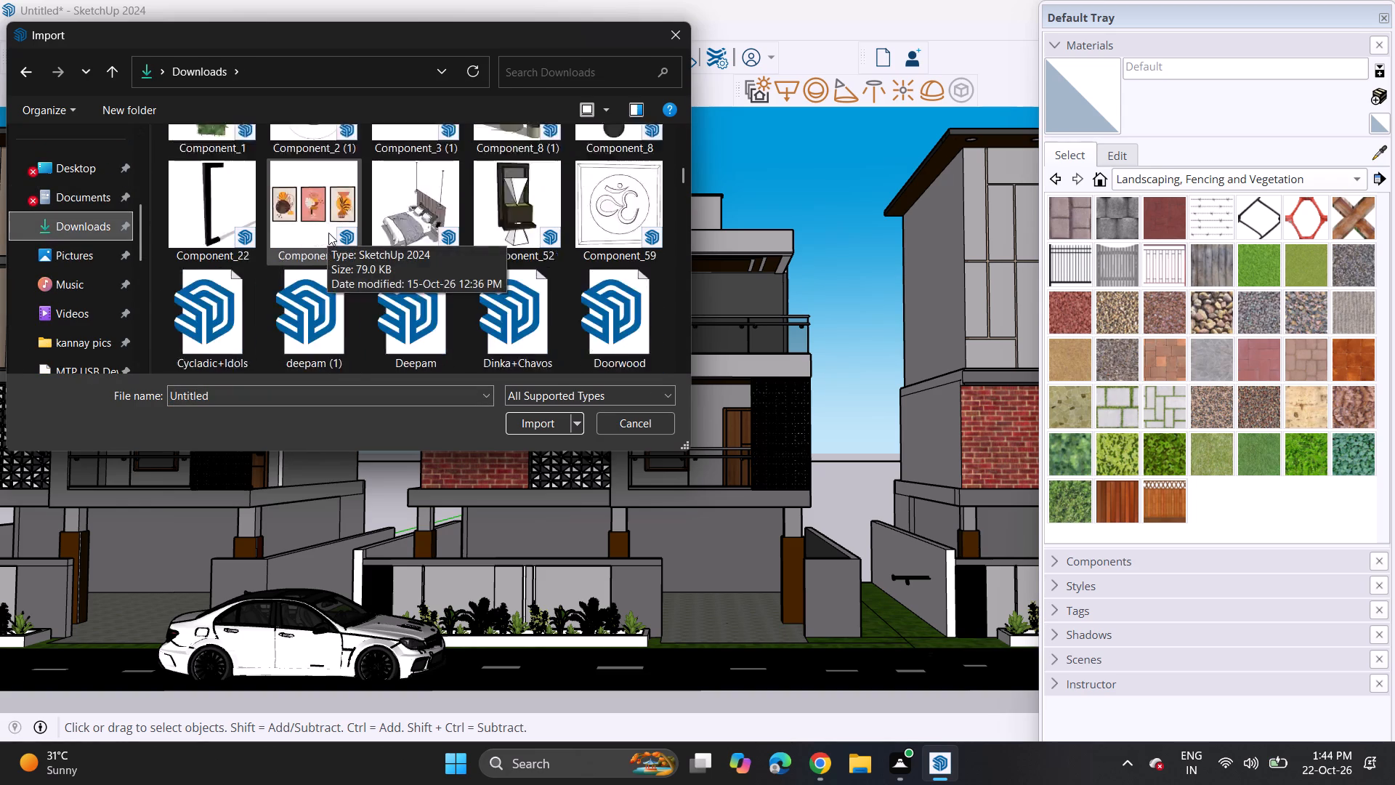
{"action": "scroll", "coordinate": [328, 233], "scroll_direction": "down", "scroll_amount": 7}
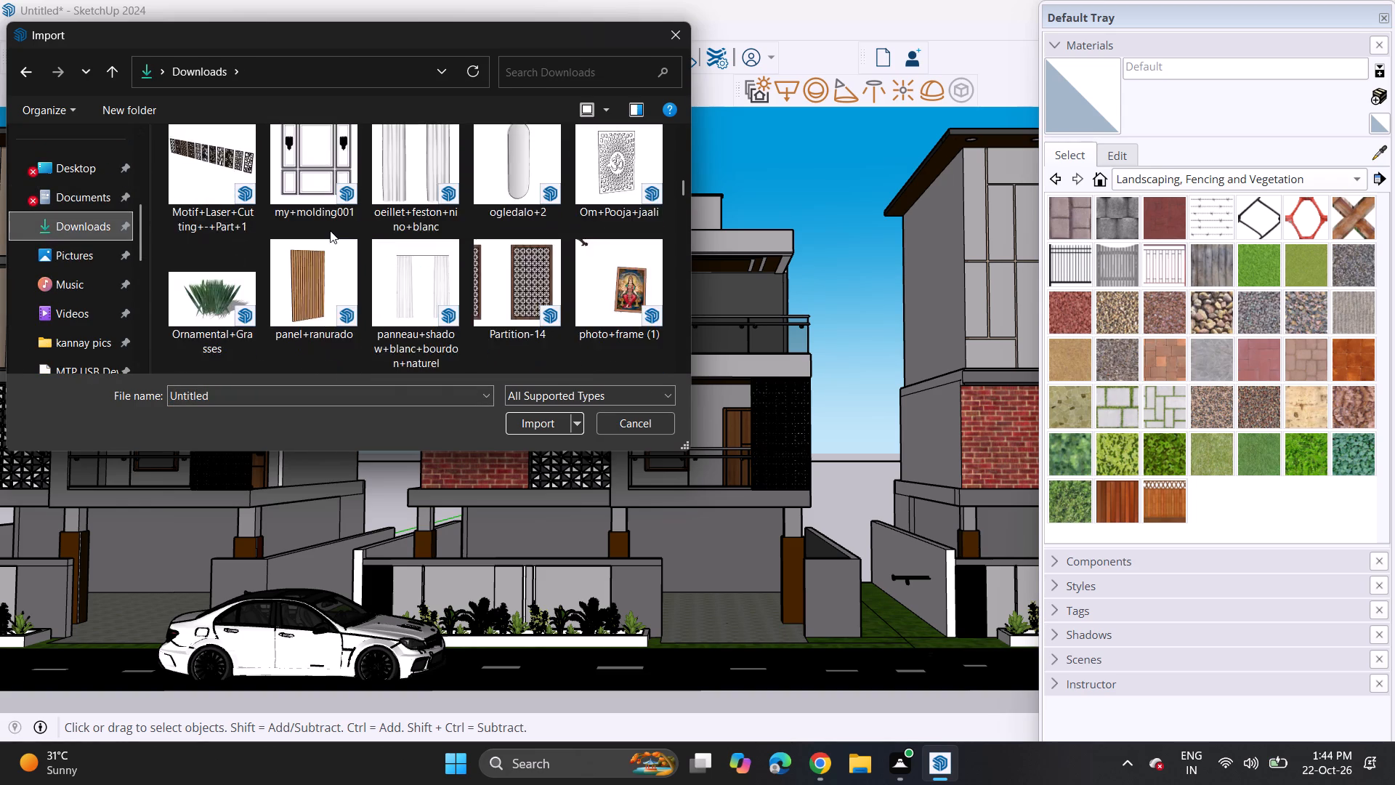
{"action": "scroll", "coordinate": [330, 230], "scroll_direction": "down", "scroll_amount": 6}
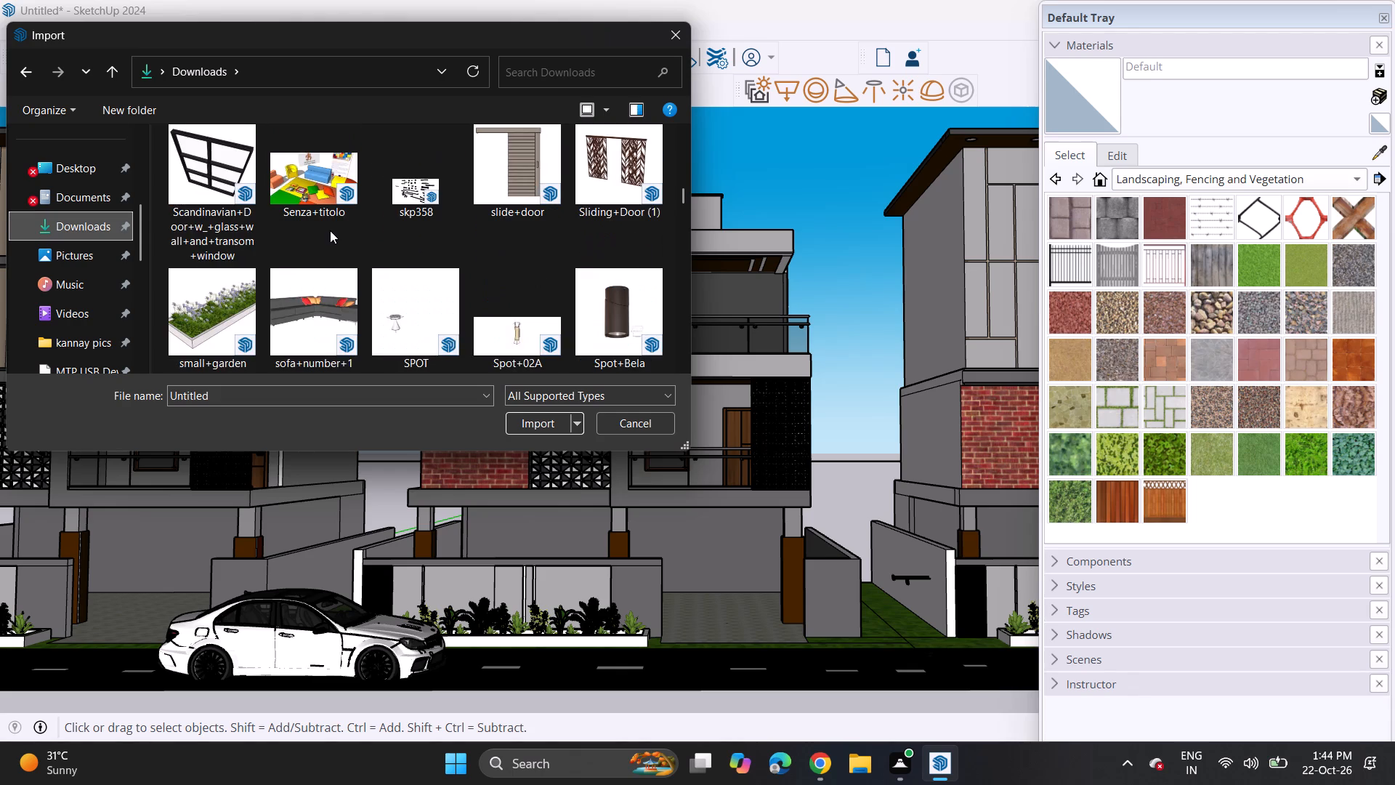
{"action": "scroll", "coordinate": [331, 230], "scroll_direction": "down", "scroll_amount": 4}
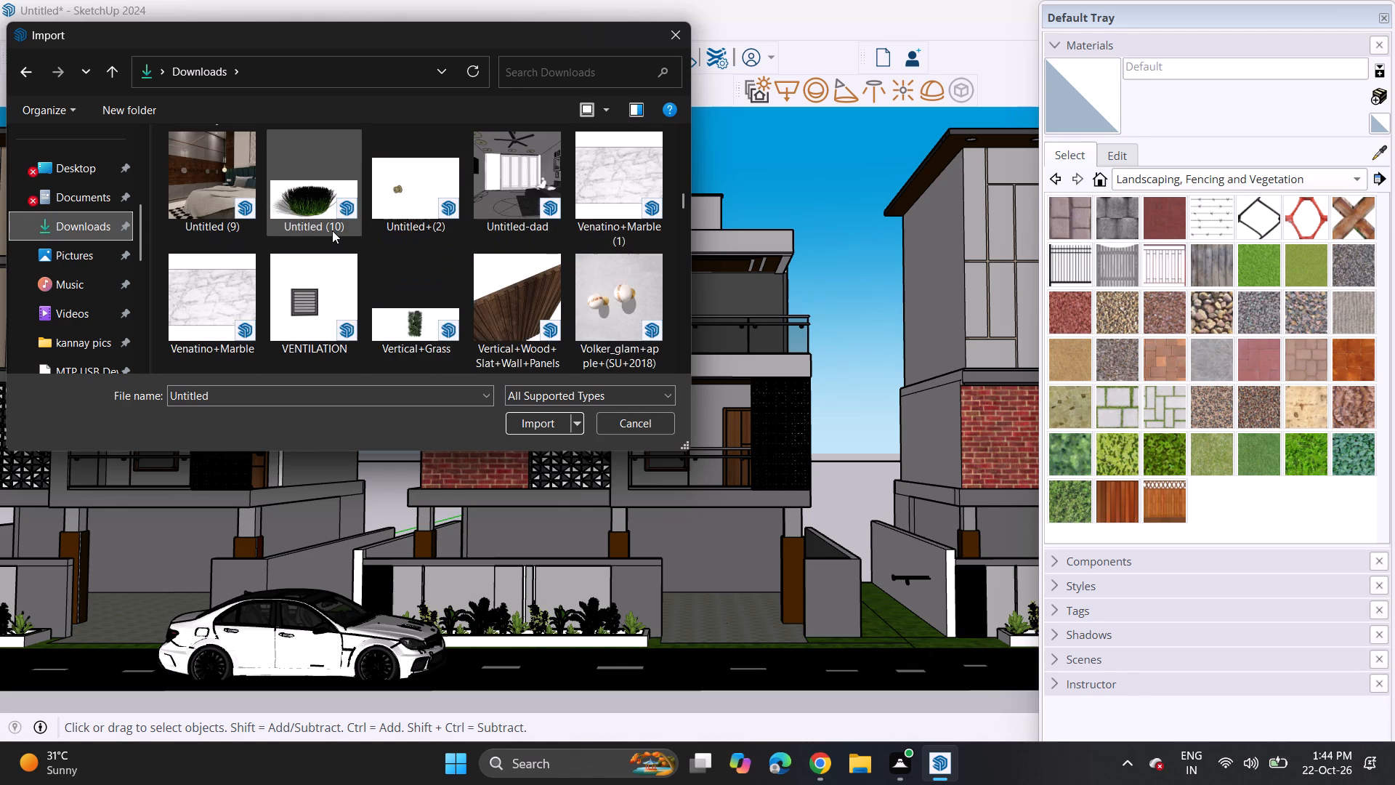
{"action": "scroll", "coordinate": [332, 230], "scroll_direction": "down", "scroll_amount": 6}
{"action": "scroll", "coordinate": [332, 230], "scroll_direction": "up", "scroll_amount": 4}
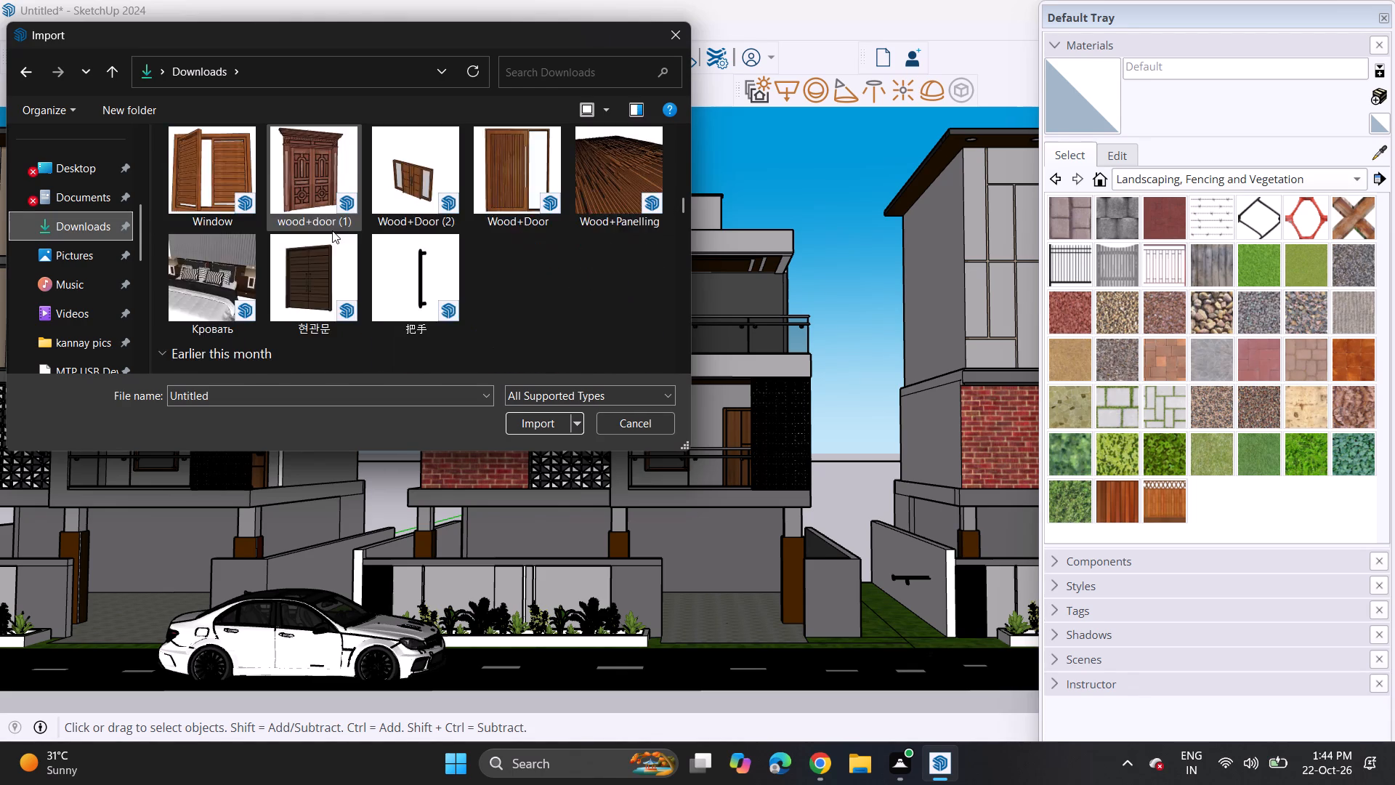
{"action": "scroll", "coordinate": [332, 230], "scroll_direction": "up", "scroll_amount": 3}
{"action": "scroll", "coordinate": [332, 230], "scroll_direction": "down", "scroll_amount": 15}
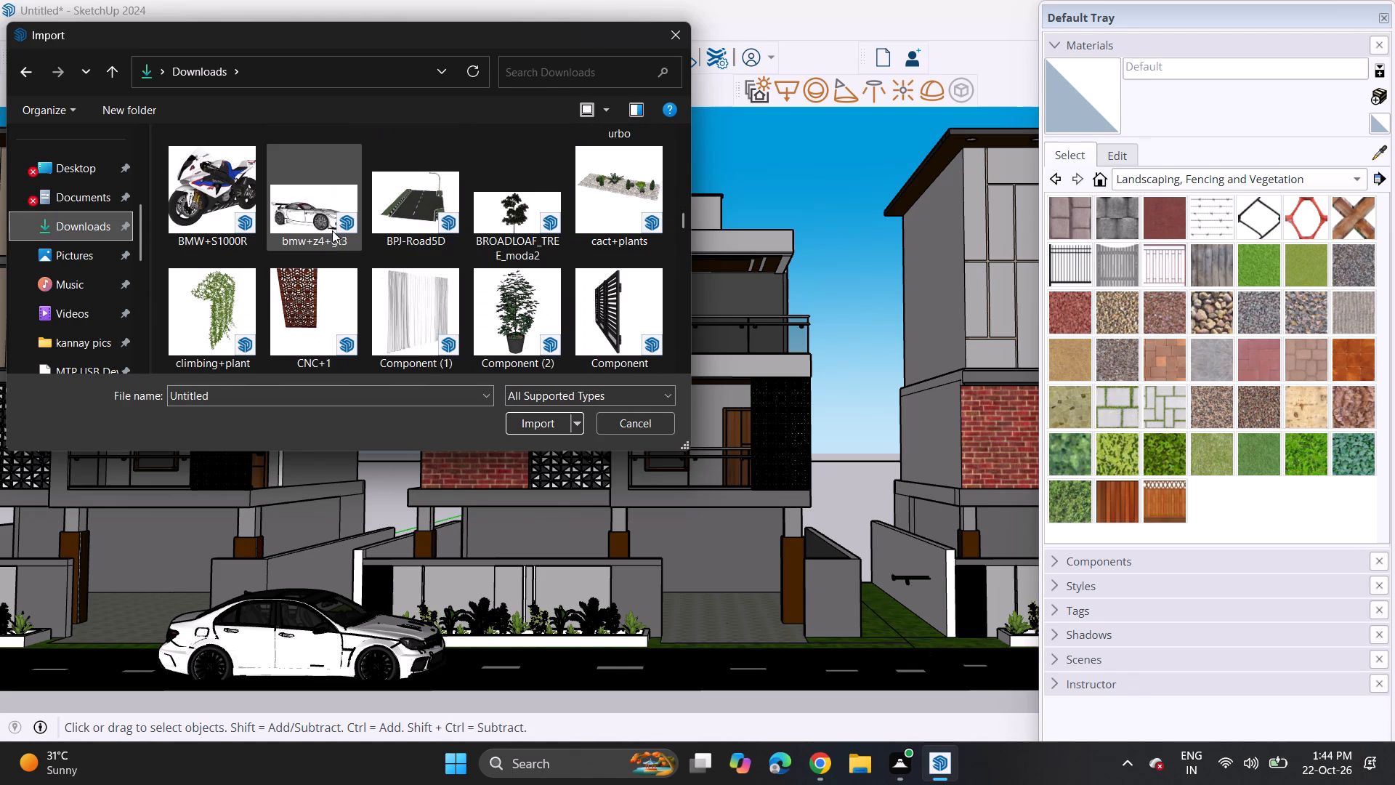
{"action": "left_click", "coordinate": [604, 322]}
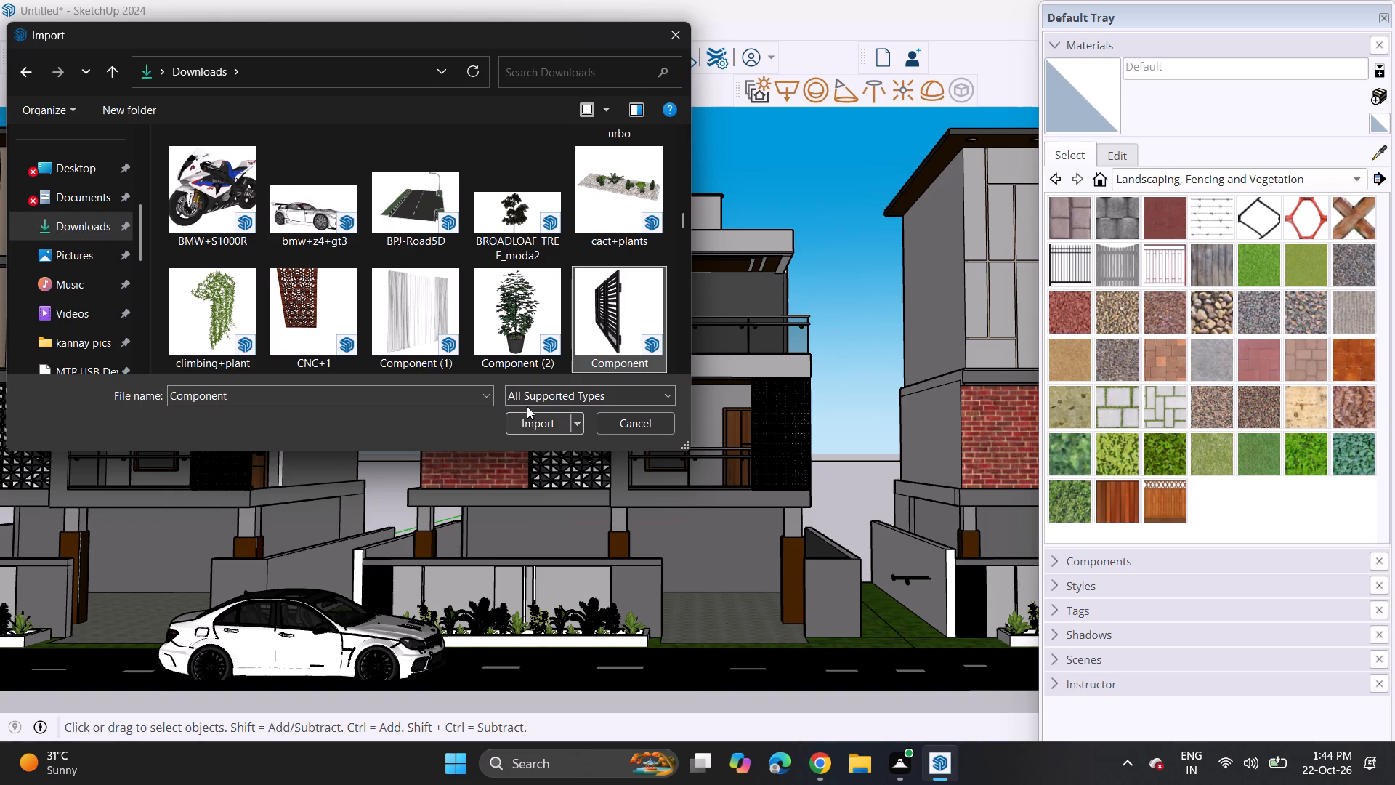
{"action": "left_click", "coordinate": [530, 419]}
Place the gate in the middle villa's driveway opening, with its bottom corner snapped to the end of the planter-side front wall.
{"action": "scroll", "coordinate": [525, 466], "scroll_direction": "down", "scroll_amount": 8}
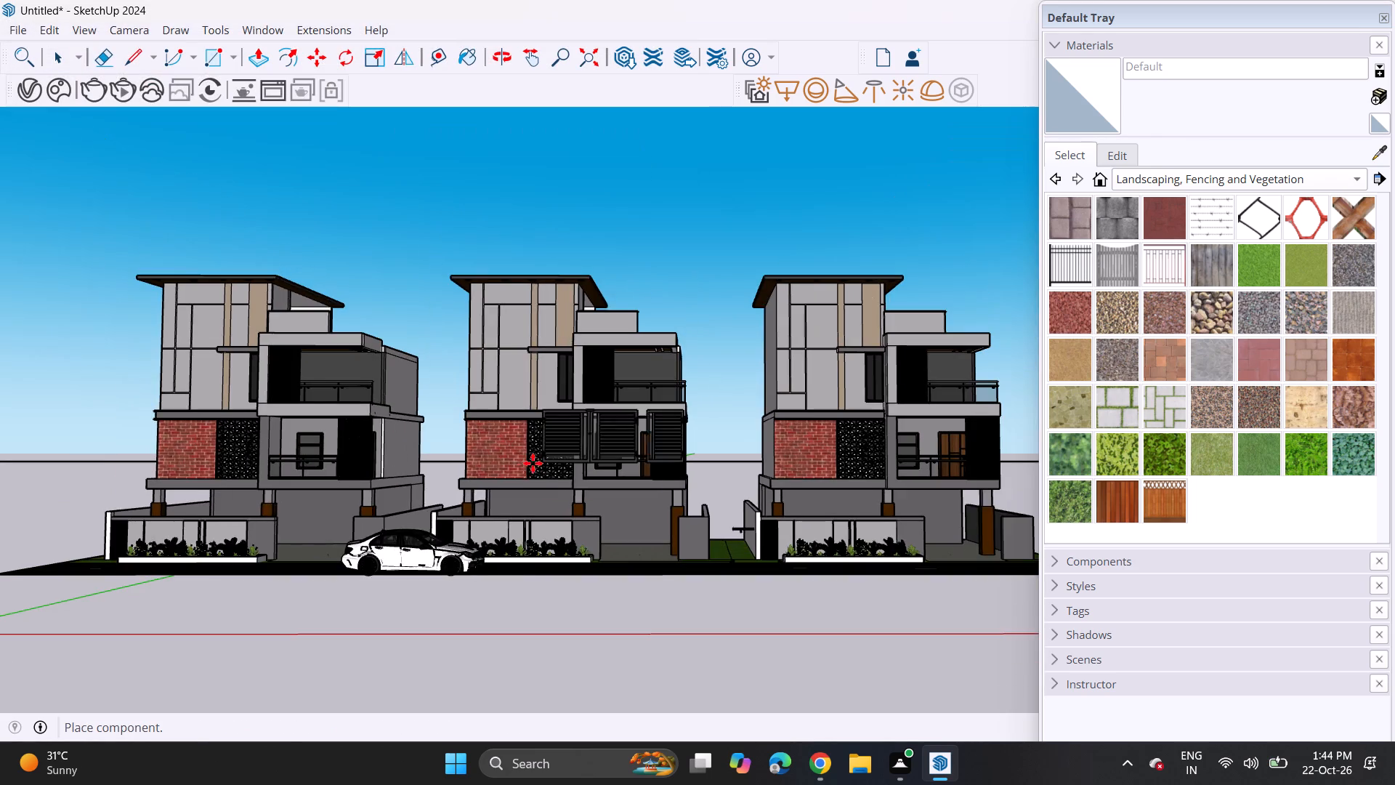
{"action": "middle_click_drag", "start_coordinate": [533, 463], "coordinate": [564, 636]}
{"action": "scroll", "coordinate": [592, 584], "scroll_direction": "up", "scroll_amount": 10}
{"action": "middle_click_drag", "start_coordinate": [635, 553], "coordinate": [623, 564]}
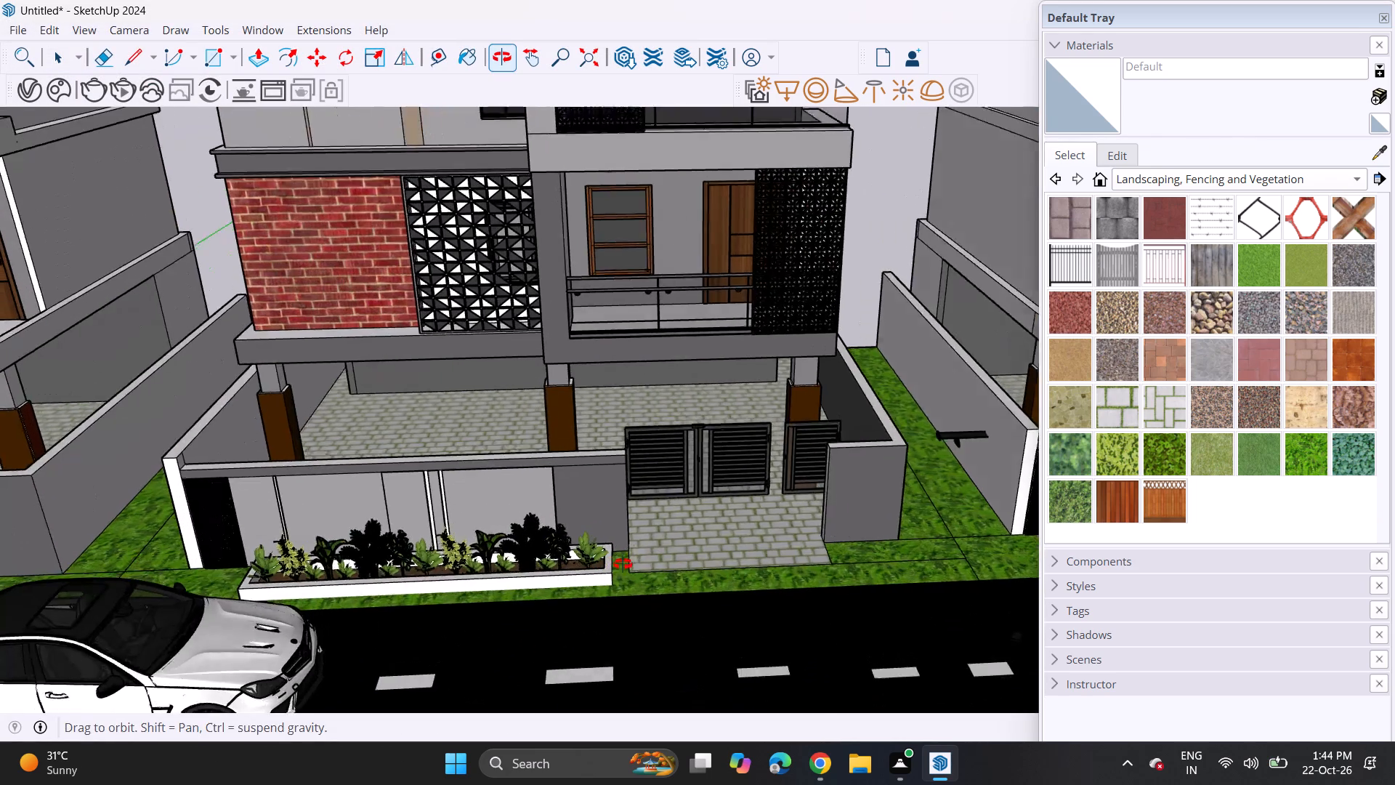
{"action": "middle_click_drag", "start_coordinate": [623, 564], "coordinate": [508, 583]}
{"action": "scroll", "coordinate": [573, 563], "scroll_direction": "up", "scroll_amount": 4}
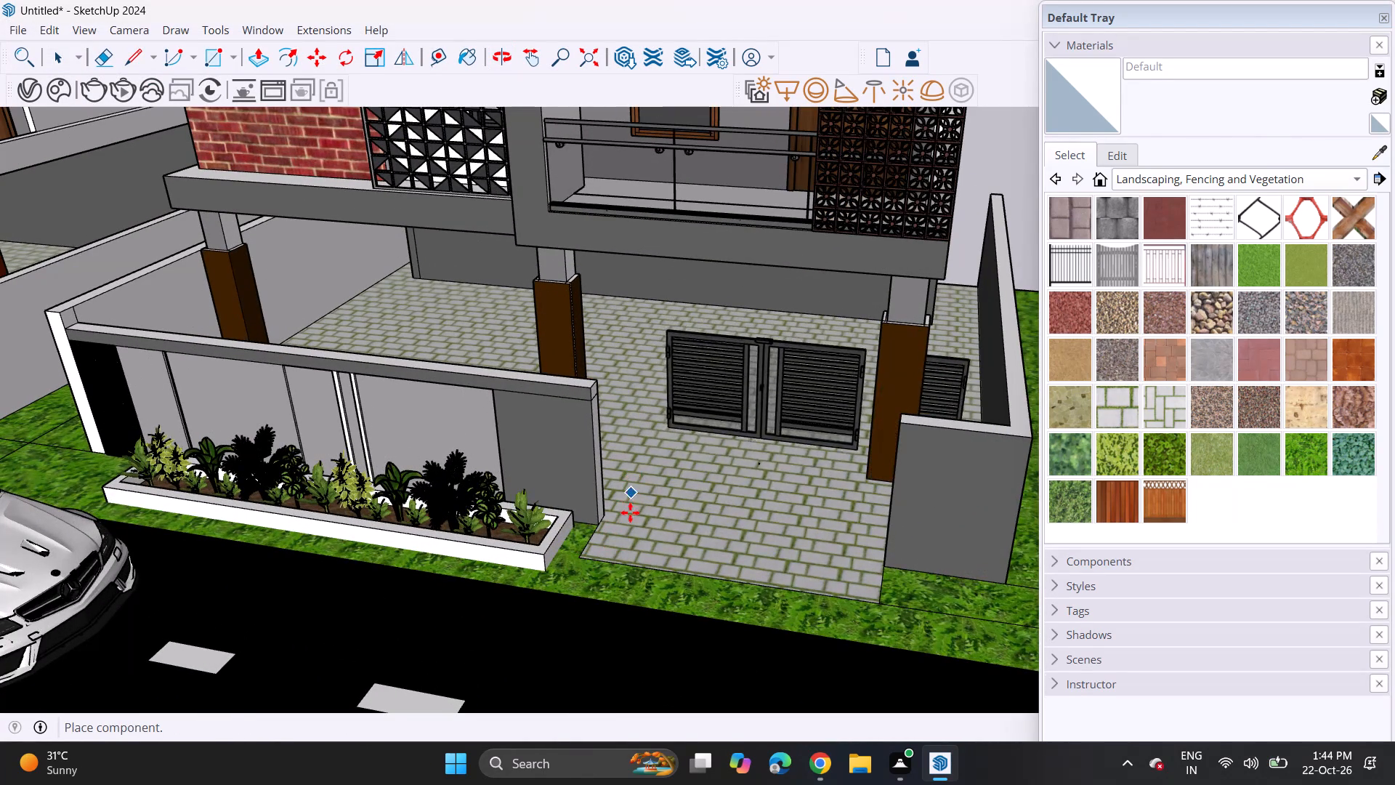
{"action": "left_click", "coordinate": [630, 529]}
{"action": "left_click", "coordinate": [666, 456]}
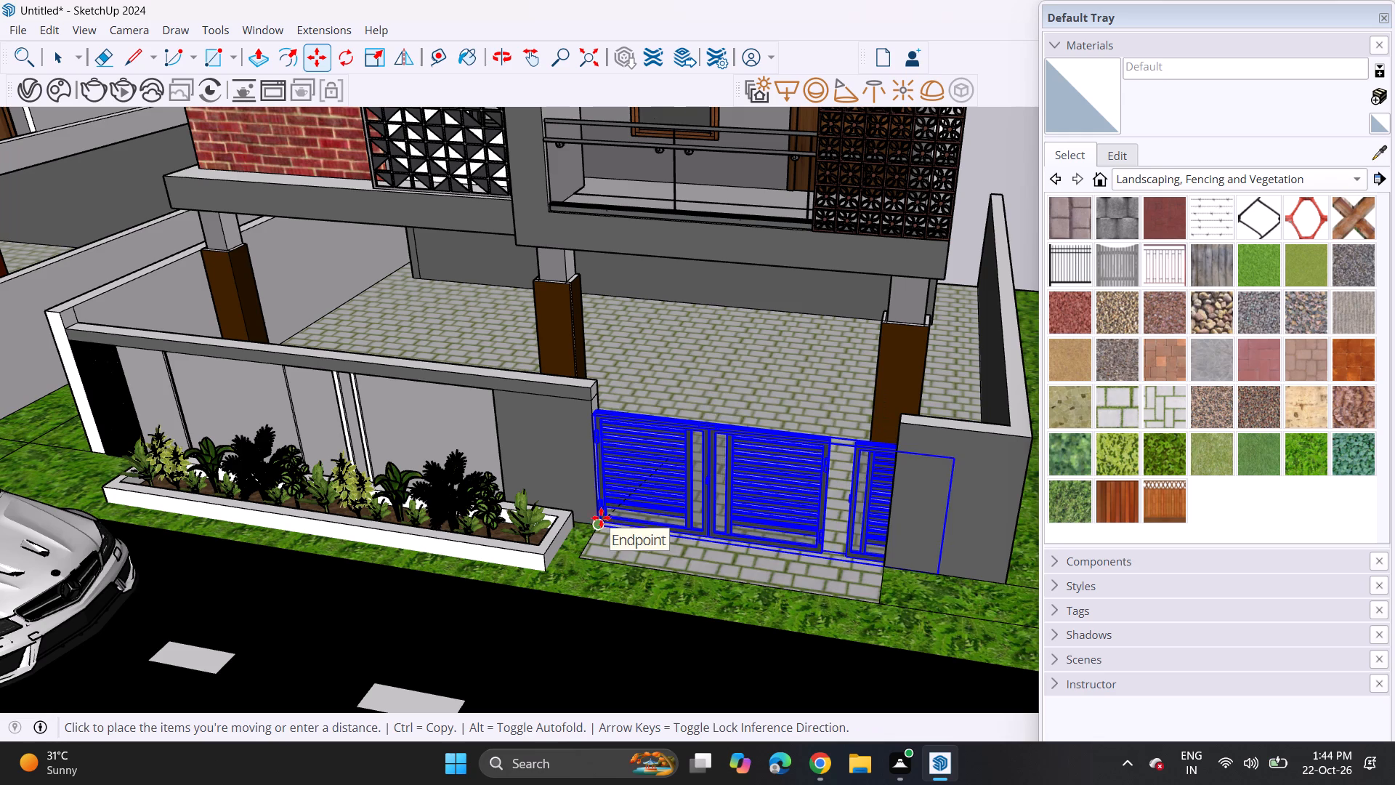
{"action": "left_click", "coordinate": [605, 511]}
Scale the gate's width so it ends at the short front wall on the far side of the driveway opening, and deselect it.
{"action": "middle_click_drag", "start_coordinate": [631, 497], "coordinate": [698, 443]}
{"action": "scroll", "coordinate": [631, 497], "scroll_direction": "up", "scroll_amount": 1}
{"action": "left_click", "coordinate": [384, 55]}
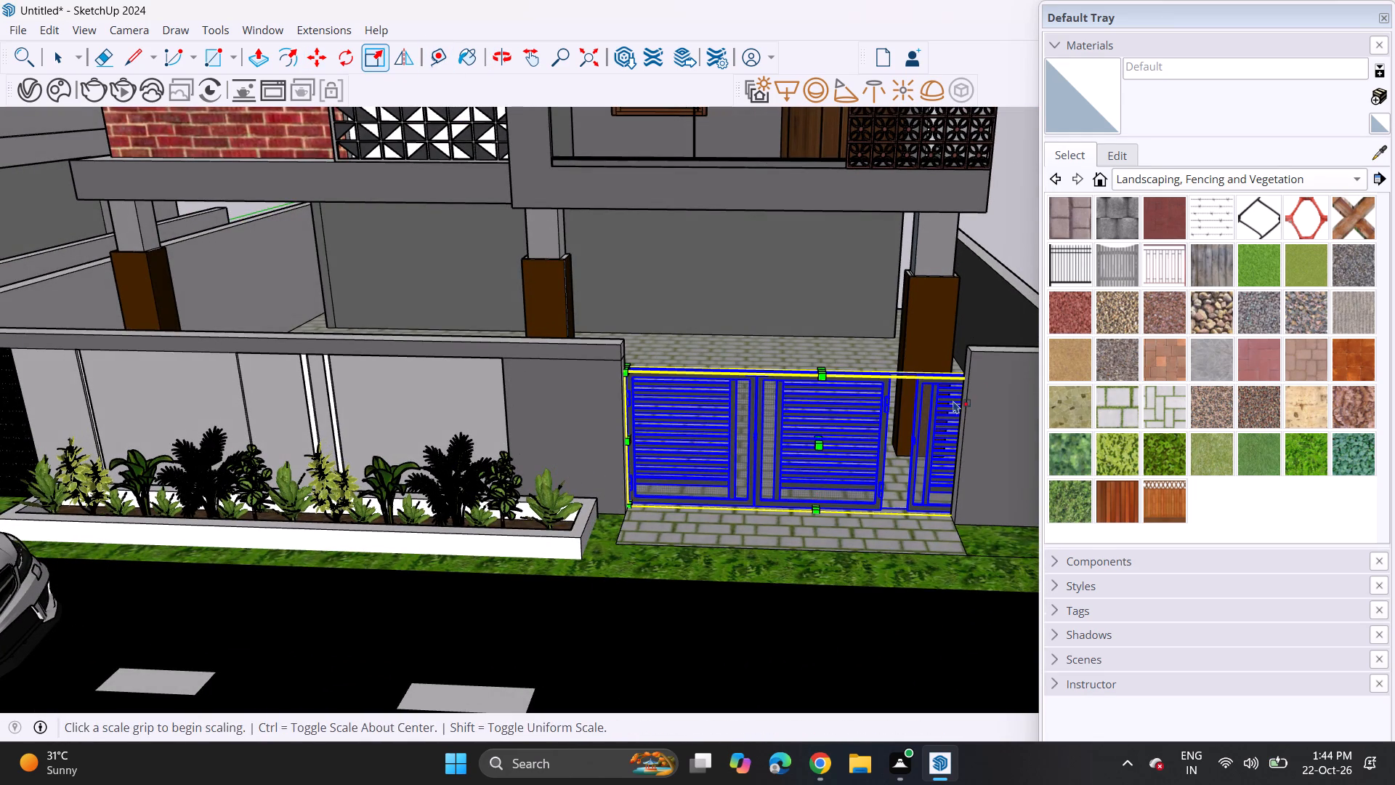
{"action": "scroll", "coordinate": [913, 422], "scroll_direction": "down", "scroll_amount": 3}
{"action": "middle_click_drag", "start_coordinate": [865, 419], "coordinate": [704, 435]}
{"action": "scroll", "coordinate": [846, 419], "scroll_direction": "up", "scroll_amount": 1, "text": "shift"}
{"action": "middle_click_drag", "start_coordinate": [837, 446], "coordinate": [1000, 659]}
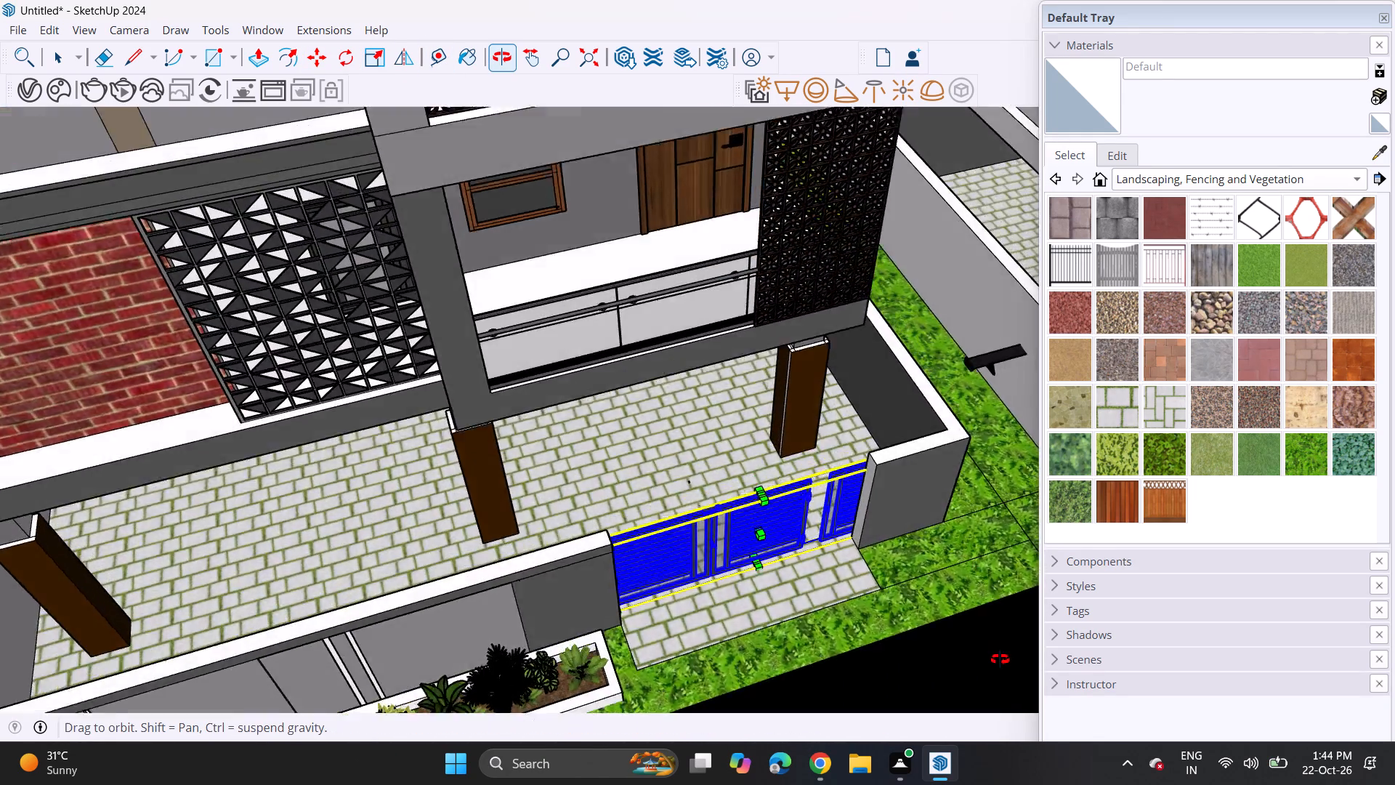
{"action": "middle_click_drag", "start_coordinate": [1000, 659], "coordinate": [302, 714]}
{"action": "middle_click_drag", "start_coordinate": [396, 624], "coordinate": [719, 525]}
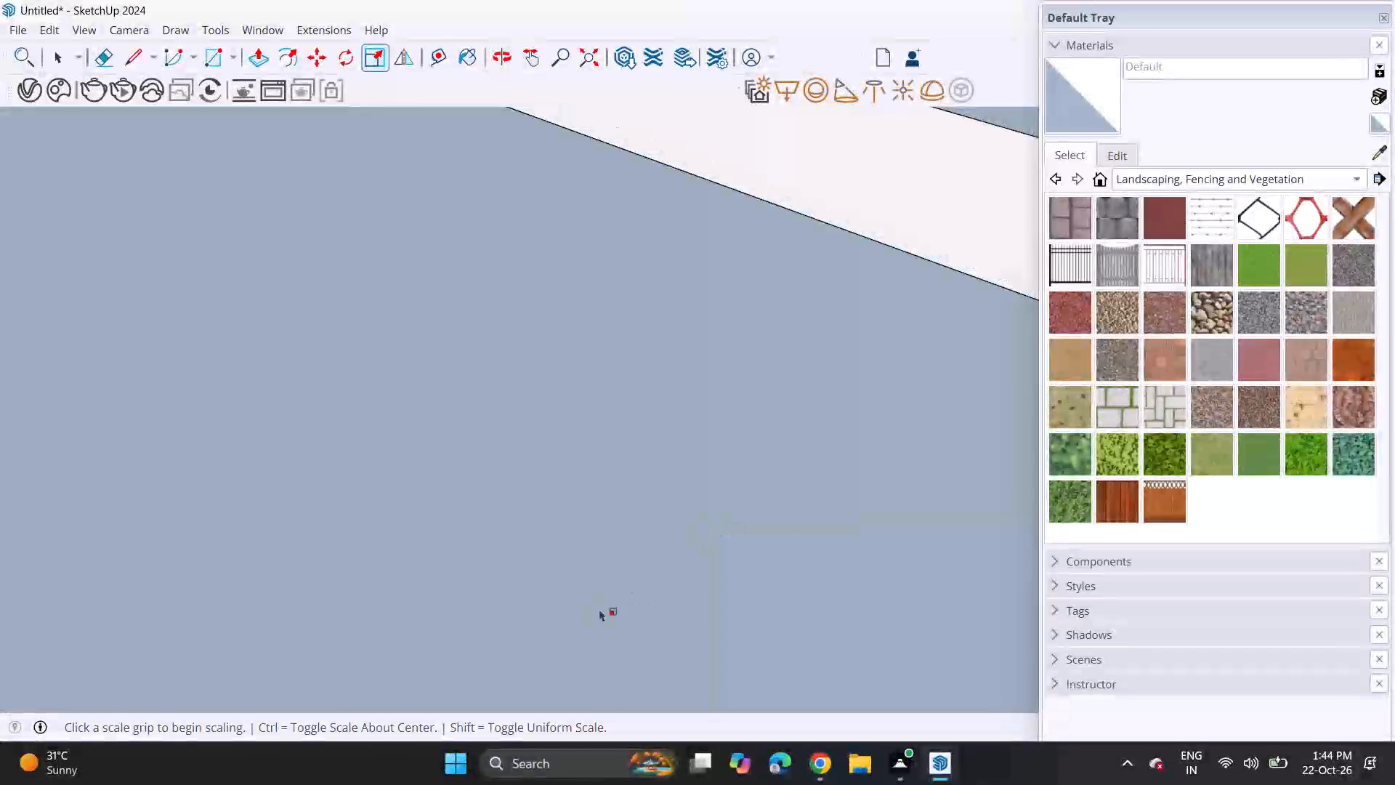
{"action": "scroll", "coordinate": [599, 607], "scroll_direction": "up", "scroll_amount": 1}
{"action": "middle_click_drag", "start_coordinate": [599, 599], "coordinate": [677, 443]}
{"action": "scroll", "coordinate": [691, 434], "scroll_direction": "up", "scroll_amount": 1, "text": "shift"}
{"action": "scroll", "coordinate": [681, 443], "scroll_direction": "down", "scroll_amount": 8}
{"action": "middle_click_drag", "start_coordinate": [521, 542], "coordinate": [652, 337]}
{"action": "scroll", "coordinate": [655, 336], "scroll_direction": "up", "scroll_amount": 1}
{"action": "scroll", "coordinate": [638, 414], "scroll_direction": "down", "scroll_amount": 7}
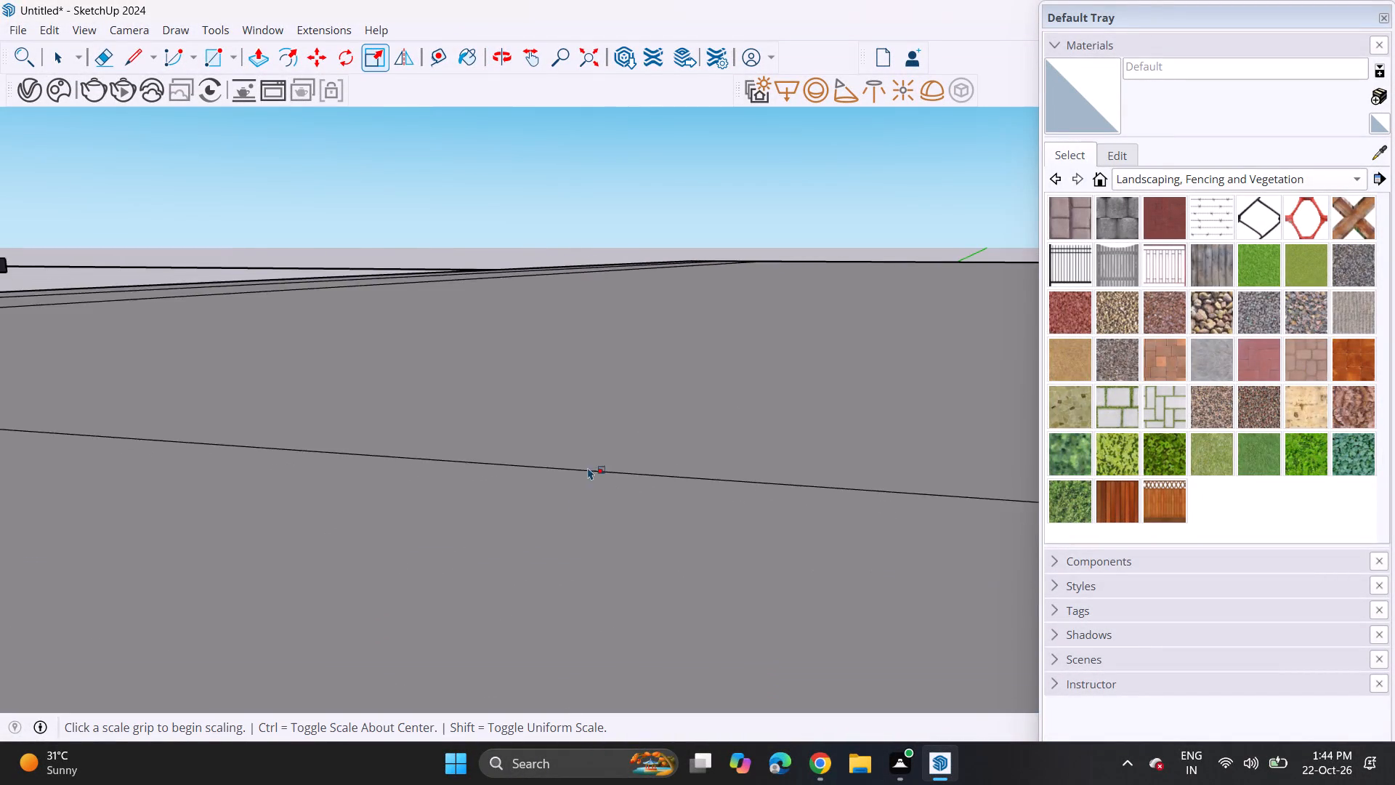
{"action": "scroll", "coordinate": [588, 467], "scroll_direction": "down", "scroll_amount": 20}
{"action": "scroll", "coordinate": [588, 467], "scroll_direction": "down", "scroll_amount": 20}
{"action": "scroll", "coordinate": [588, 467], "scroll_direction": "down", "scroll_amount": 8}
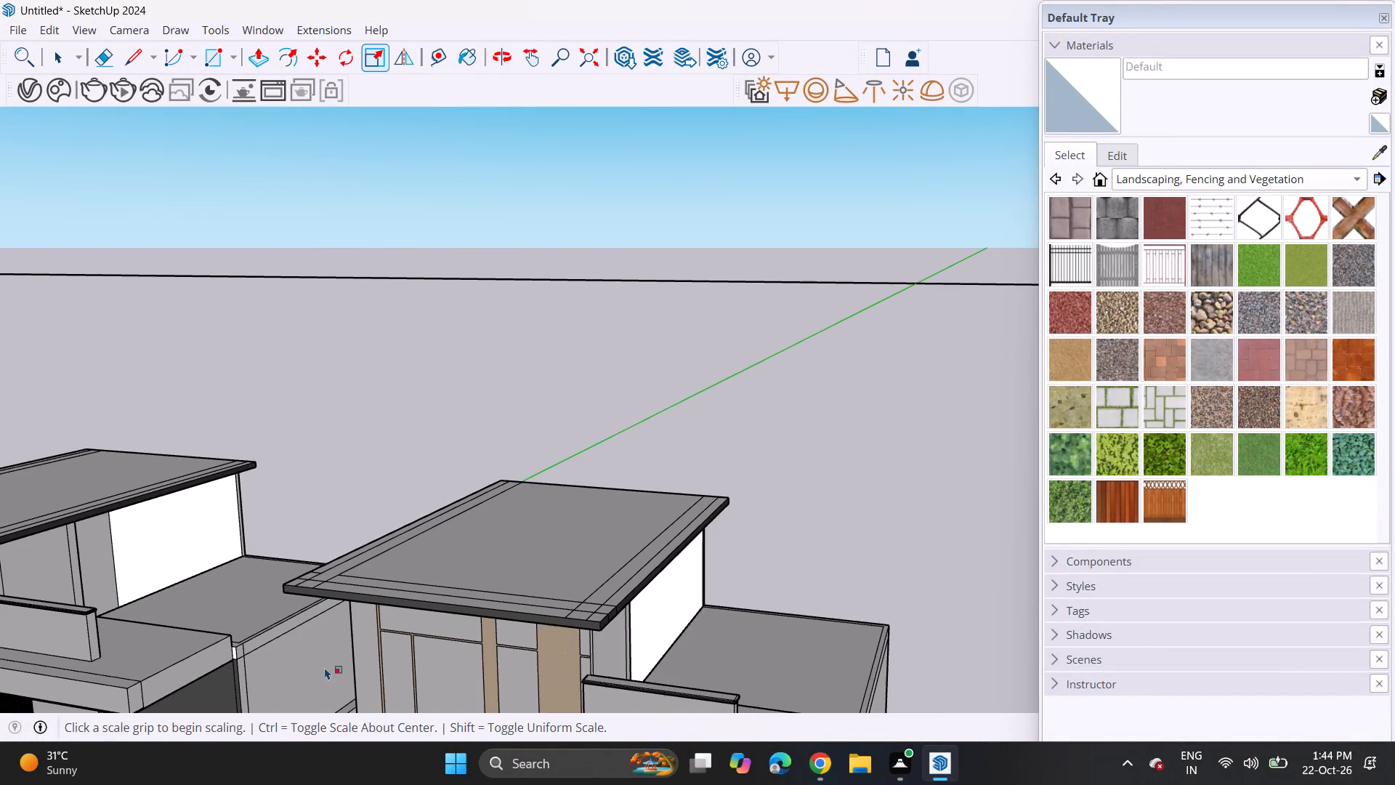
{"action": "scroll", "coordinate": [323, 647], "scroll_direction": "up", "scroll_amount": 1, "text": "shift"}
{"action": "middle_click_drag", "start_coordinate": [259, 689], "coordinate": [384, 300], "text": "shift"}
{"action": "scroll", "coordinate": [193, 617], "scroll_direction": "up", "scroll_amount": 1}
{"action": "middle_click_drag", "start_coordinate": [190, 613], "coordinate": [191, 608]}
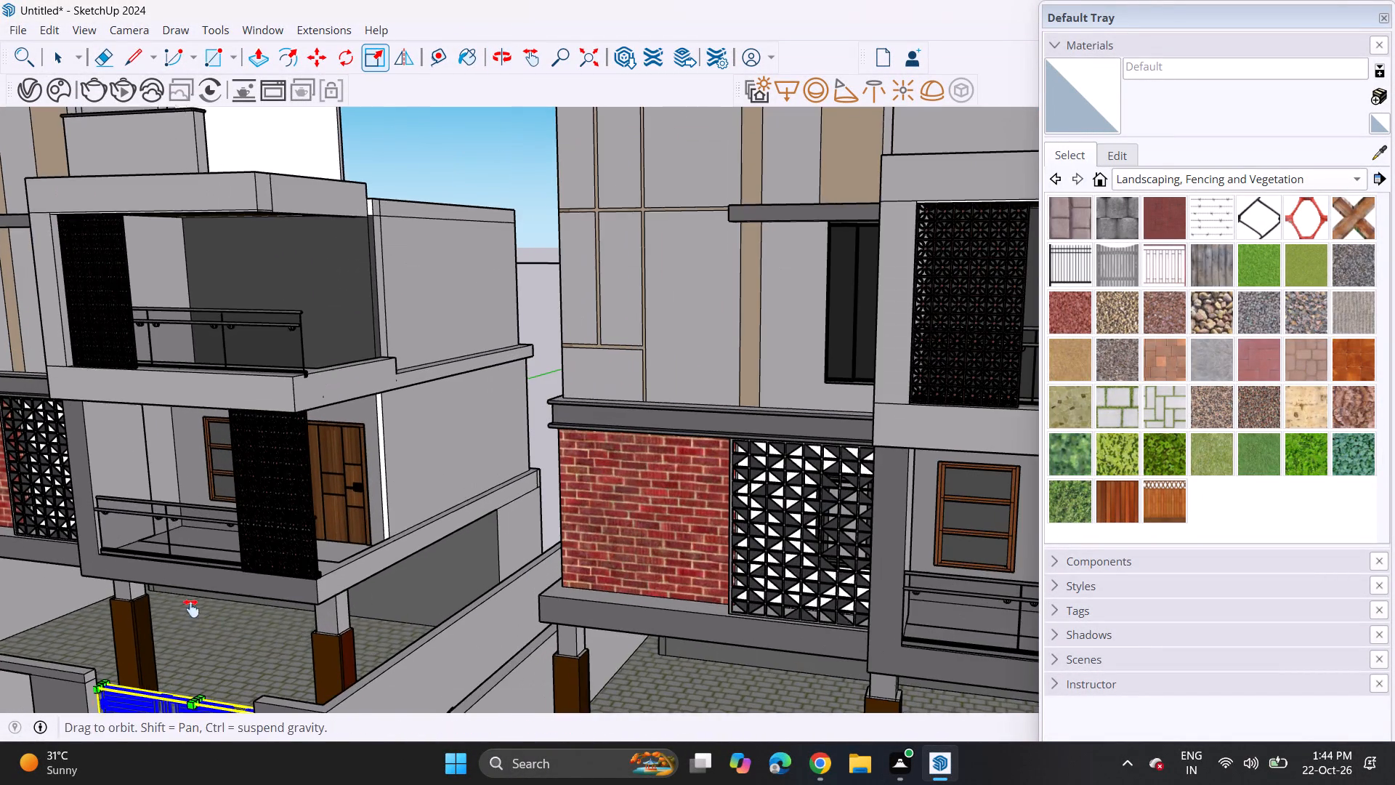
{"action": "scroll", "coordinate": [190, 613], "scroll_direction": "up", "scroll_amount": 1, "text": "shift"}
{"action": "middle_click_drag", "start_coordinate": [191, 608], "coordinate": [373, 355]}
{"action": "middle_click_drag", "start_coordinate": [400, 358], "coordinate": [213, 633]}
{"action": "scroll", "coordinate": [621, 358], "scroll_direction": "up", "scroll_amount": 7}
{"action": "middle_click_drag", "start_coordinate": [447, 488], "coordinate": [436, 504]}
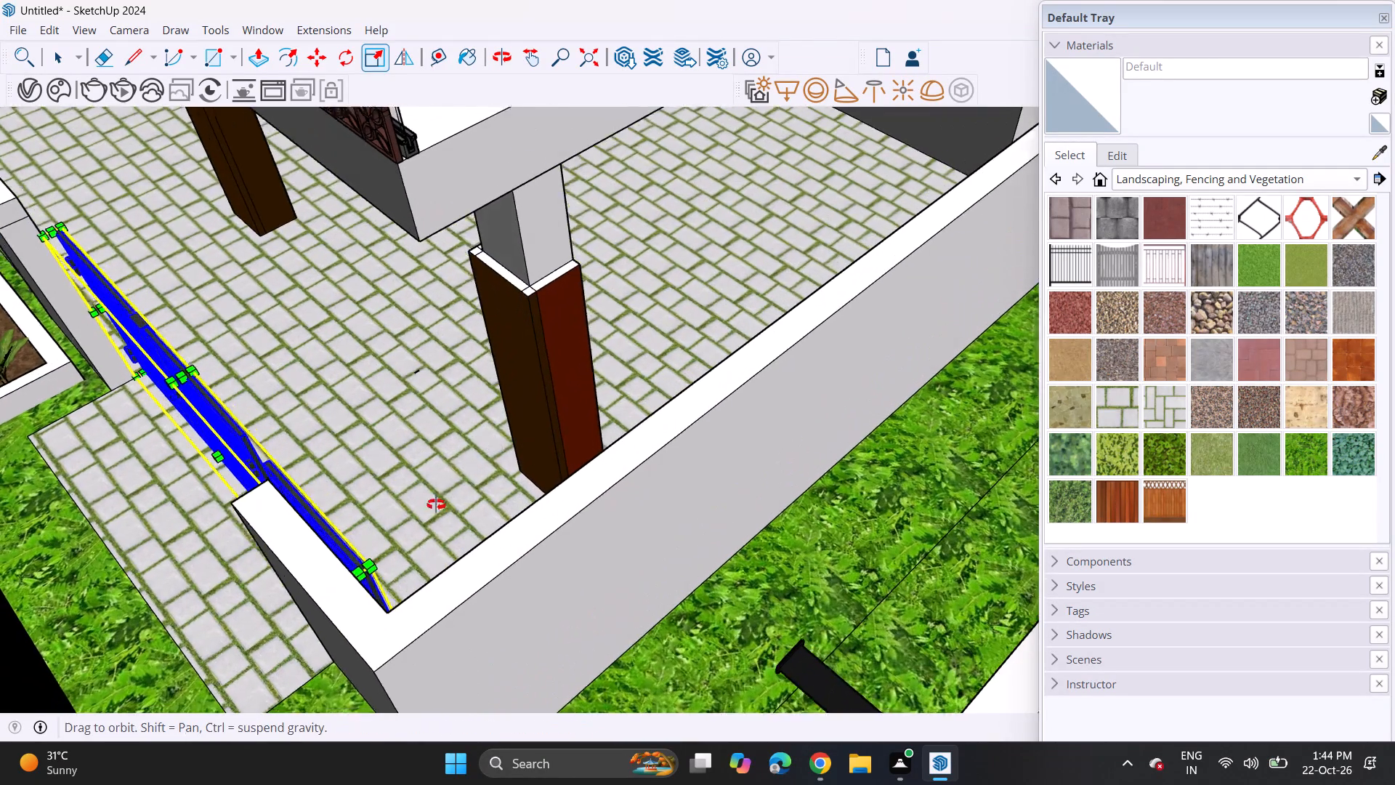
{"action": "middle_click_drag", "start_coordinate": [436, 504], "coordinate": [417, 563]}
{"action": "left_click", "coordinate": [387, 646]}
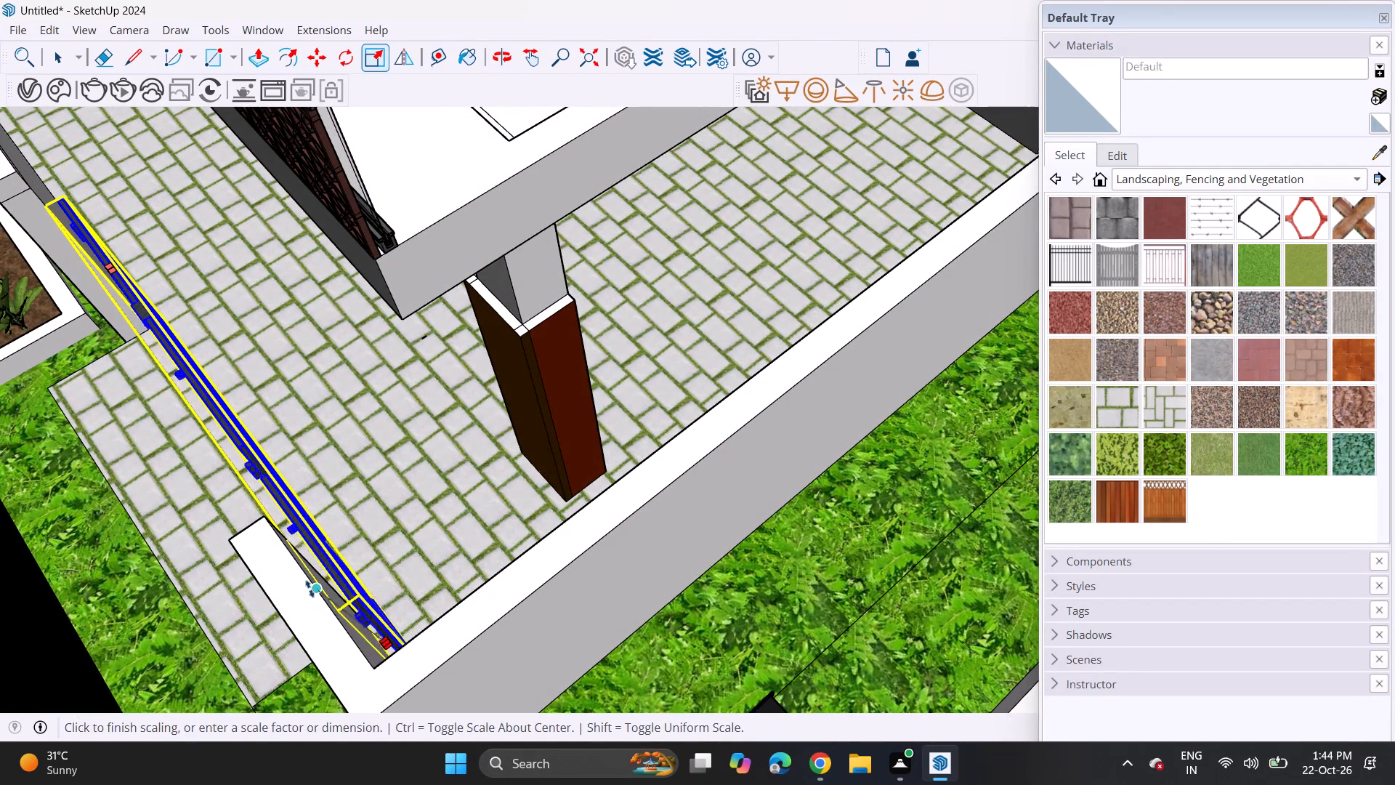
{"action": "left_click", "coordinate": [267, 517]}
{"action": "scroll", "coordinate": [272, 572], "scroll_direction": "up", "scroll_amount": 1}
{"action": "middle_click_drag", "start_coordinate": [274, 571], "coordinate": [472, 366]}
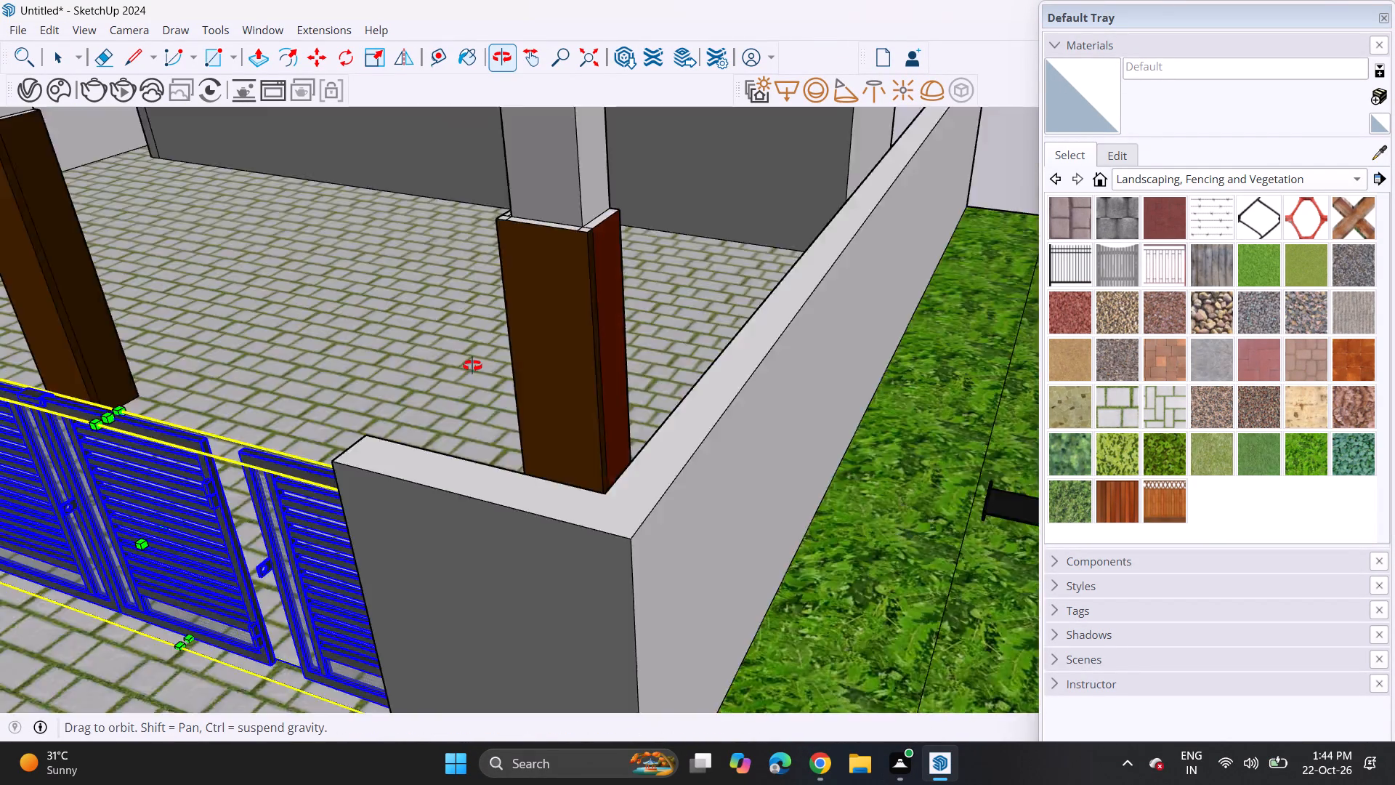
{"action": "middle_click_drag", "start_coordinate": [472, 366], "coordinate": [722, 232]}
{"action": "scroll", "coordinate": [722, 233], "scroll_direction": "up", "scroll_amount": 1}
{"action": "scroll", "coordinate": [676, 287], "scroll_direction": "down", "scroll_amount": 8}
{"action": "middle_click_drag", "start_coordinate": [617, 403], "coordinate": [594, 305]}
{"action": "scroll", "coordinate": [610, 364], "scroll_direction": "up", "scroll_amount": 1}
{"action": "scroll", "coordinate": [576, 315], "scroll_direction": "down", "scroll_amount": 11}
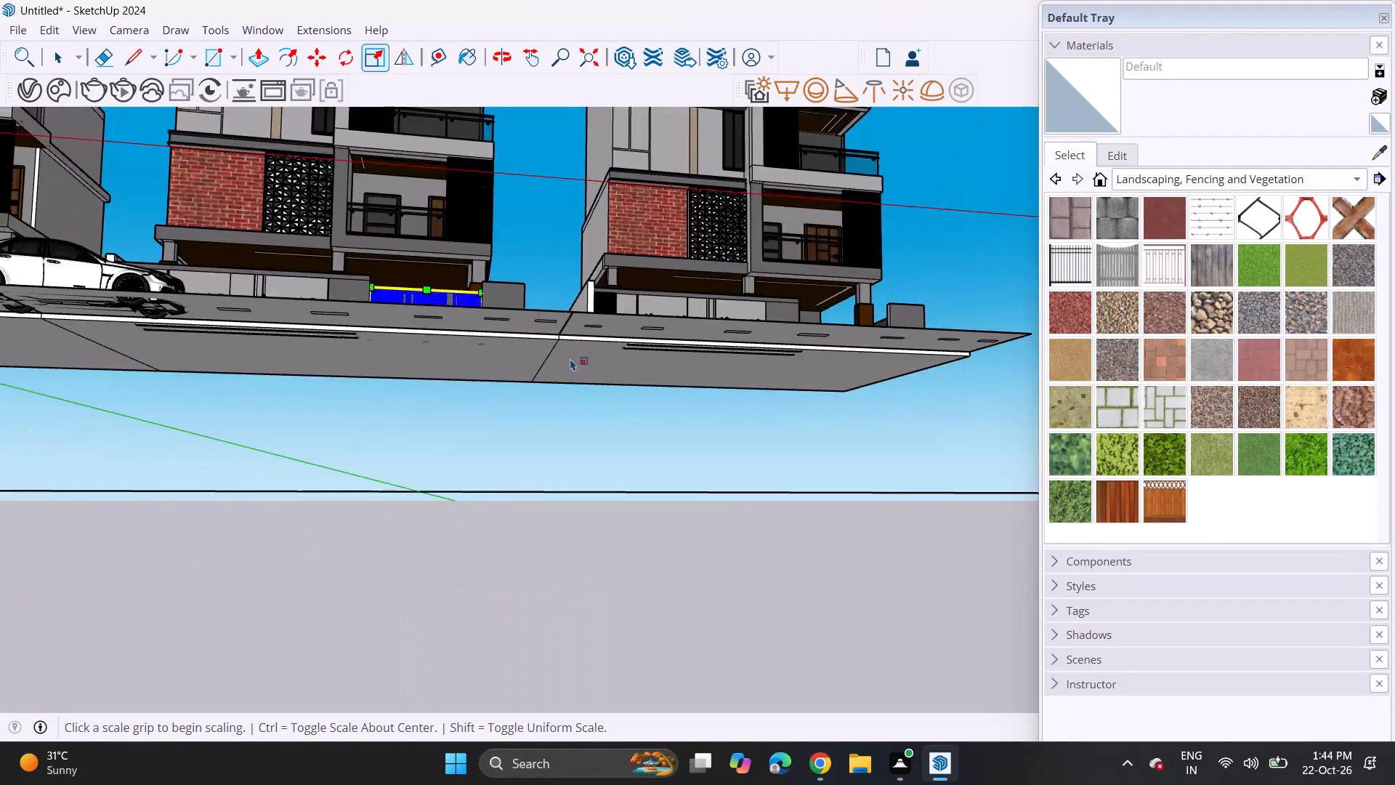
{"action": "scroll", "coordinate": [570, 358], "scroll_direction": "down", "scroll_amount": 4}
{"action": "middle_click_drag", "start_coordinate": [513, 307], "coordinate": [485, 413]}
{"action": "key", "text": "space"}
{"action": "left_click", "coordinate": [551, 270]}
Scale the middle villa's driveway gate taller so its top is level with the adjoining front walls, and deselect it.
{"action": "scroll", "coordinate": [432, 376], "scroll_direction": "up", "scroll_amount": 3}
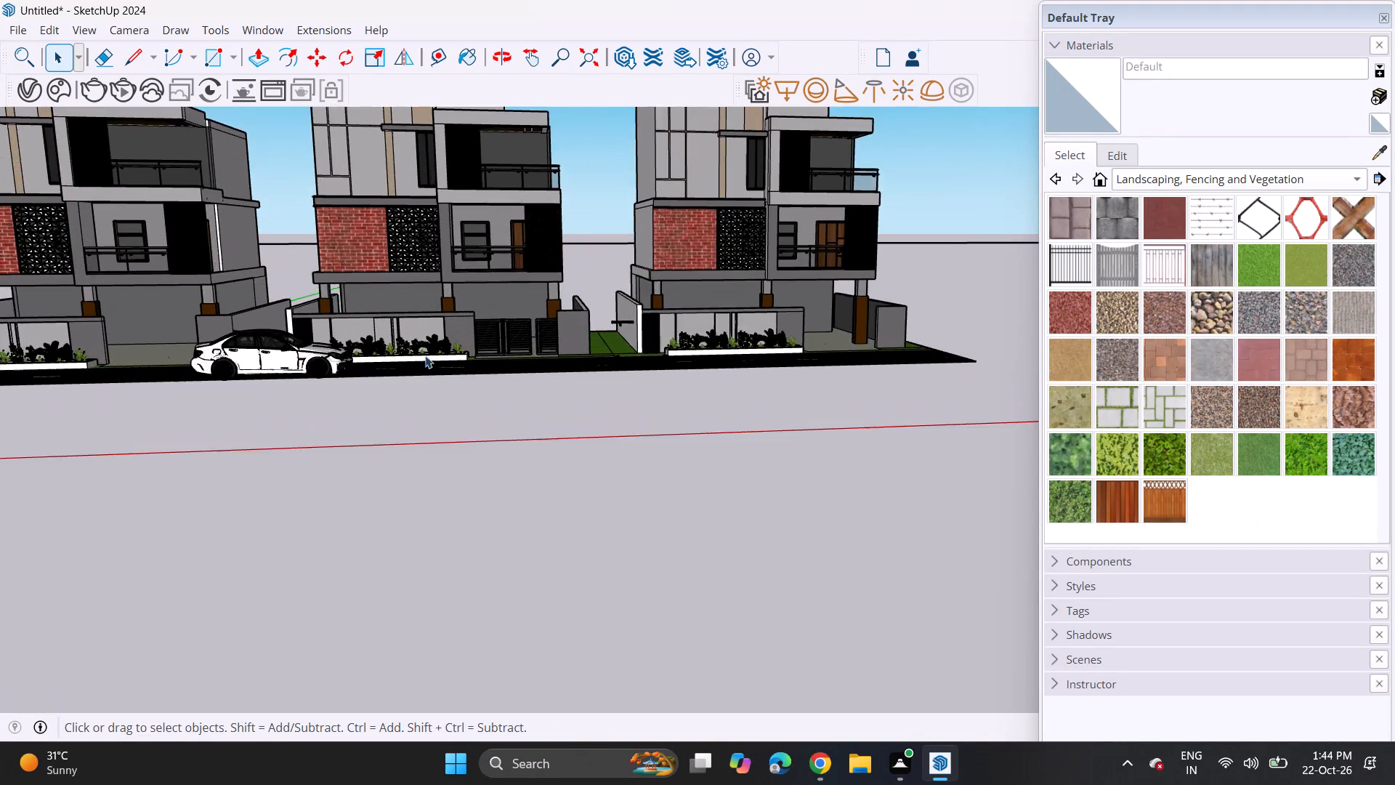
{"action": "scroll", "coordinate": [425, 355], "scroll_direction": "up", "scroll_amount": 3}
{"action": "middle_click_drag", "start_coordinate": [412, 331], "coordinate": [478, 445]}
{"action": "scroll", "coordinate": [454, 432], "scroll_direction": "up", "scroll_amount": 1}
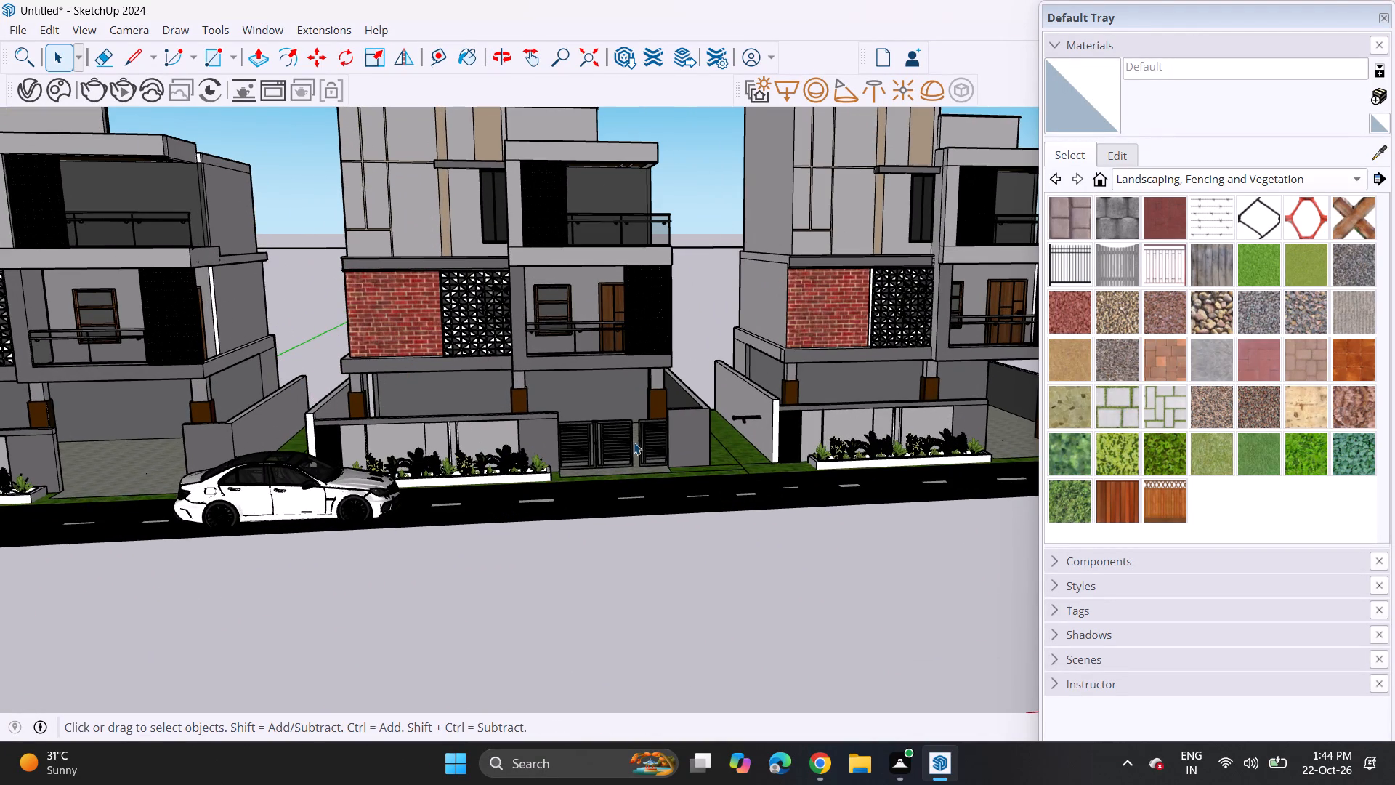
{"action": "left_click", "coordinate": [634, 442]}
{"action": "scroll", "coordinate": [626, 424], "scroll_direction": "up", "scroll_amount": 10}
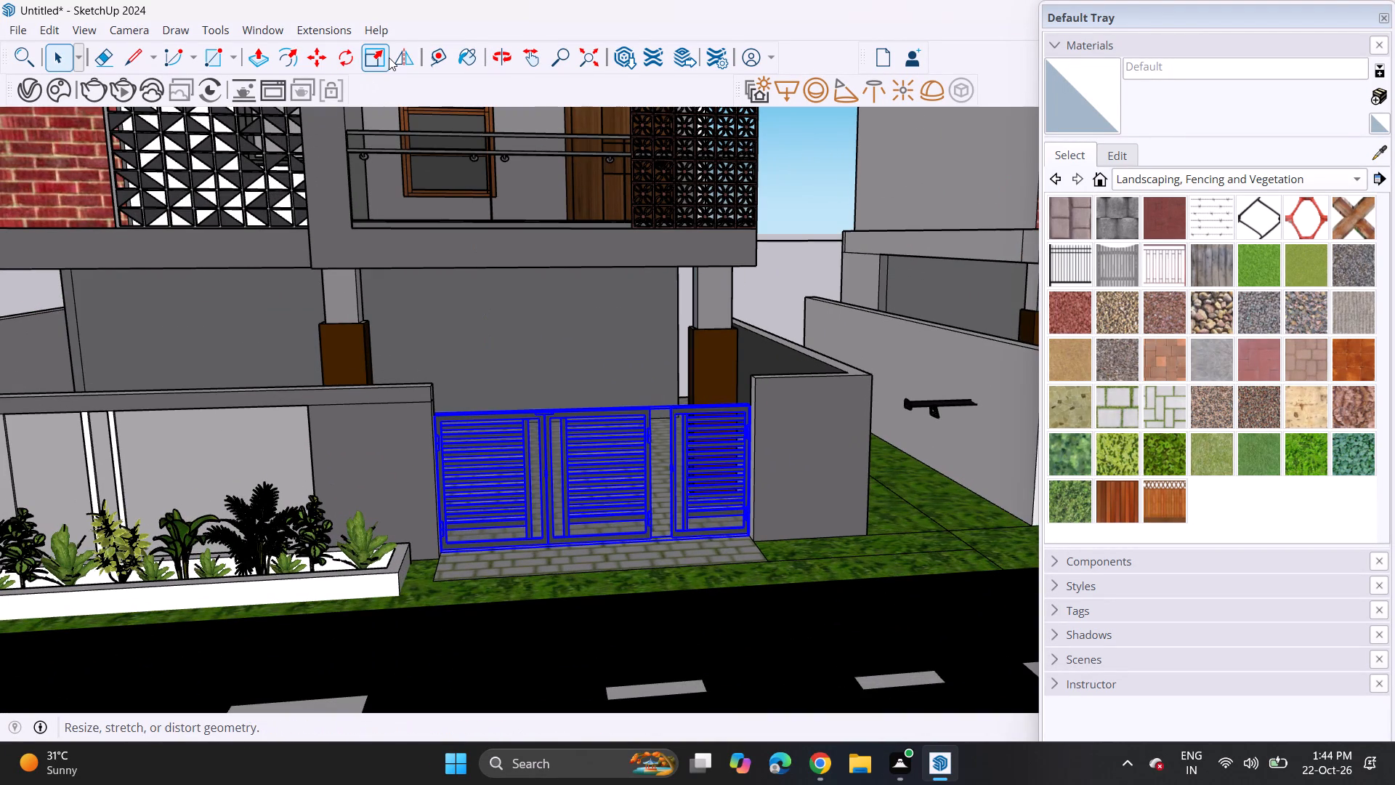
{"action": "left_click", "coordinate": [381, 60]}
{"action": "middle_click_drag", "start_coordinate": [593, 398], "coordinate": [544, 400]}
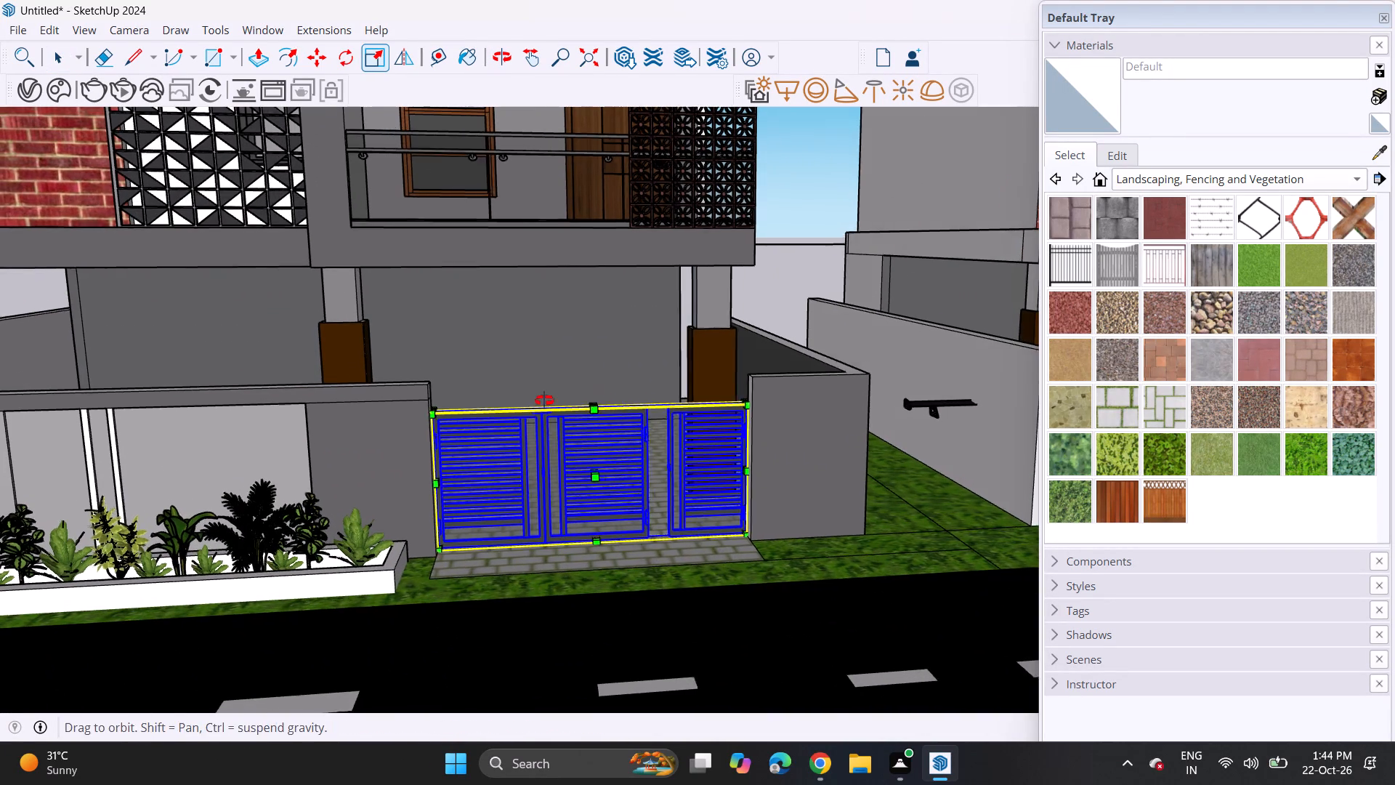
{"action": "middle_click_drag", "start_coordinate": [544, 400], "coordinate": [187, 447]}
{"action": "scroll", "coordinate": [438, 418], "scroll_direction": "up", "scroll_amount": 5}
{"action": "left_click", "coordinate": [457, 355]}
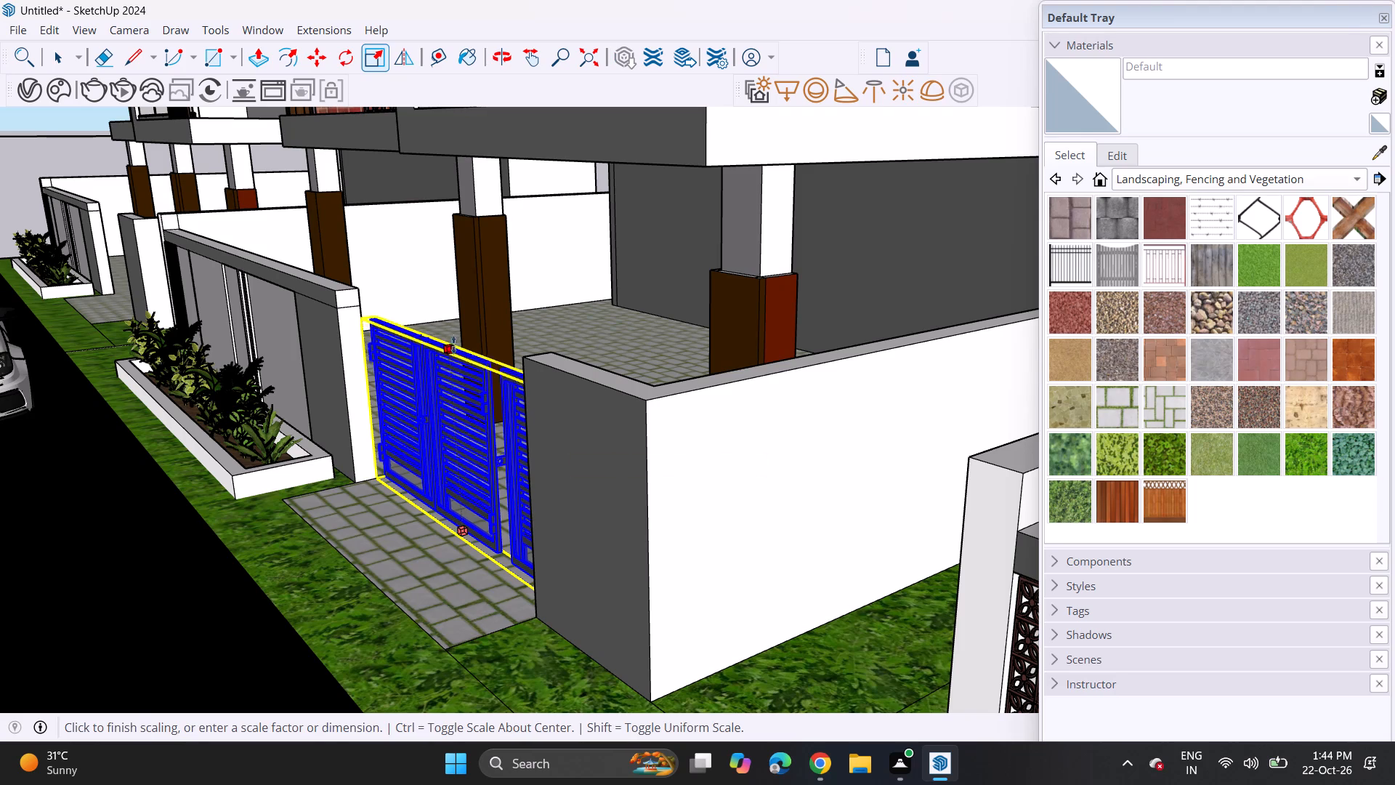
{"action": "left_click", "coordinate": [453, 318]}
{"action": "middle_click_drag", "start_coordinate": [408, 423], "coordinate": [525, 408]}
{"action": "key", "text": "space"}
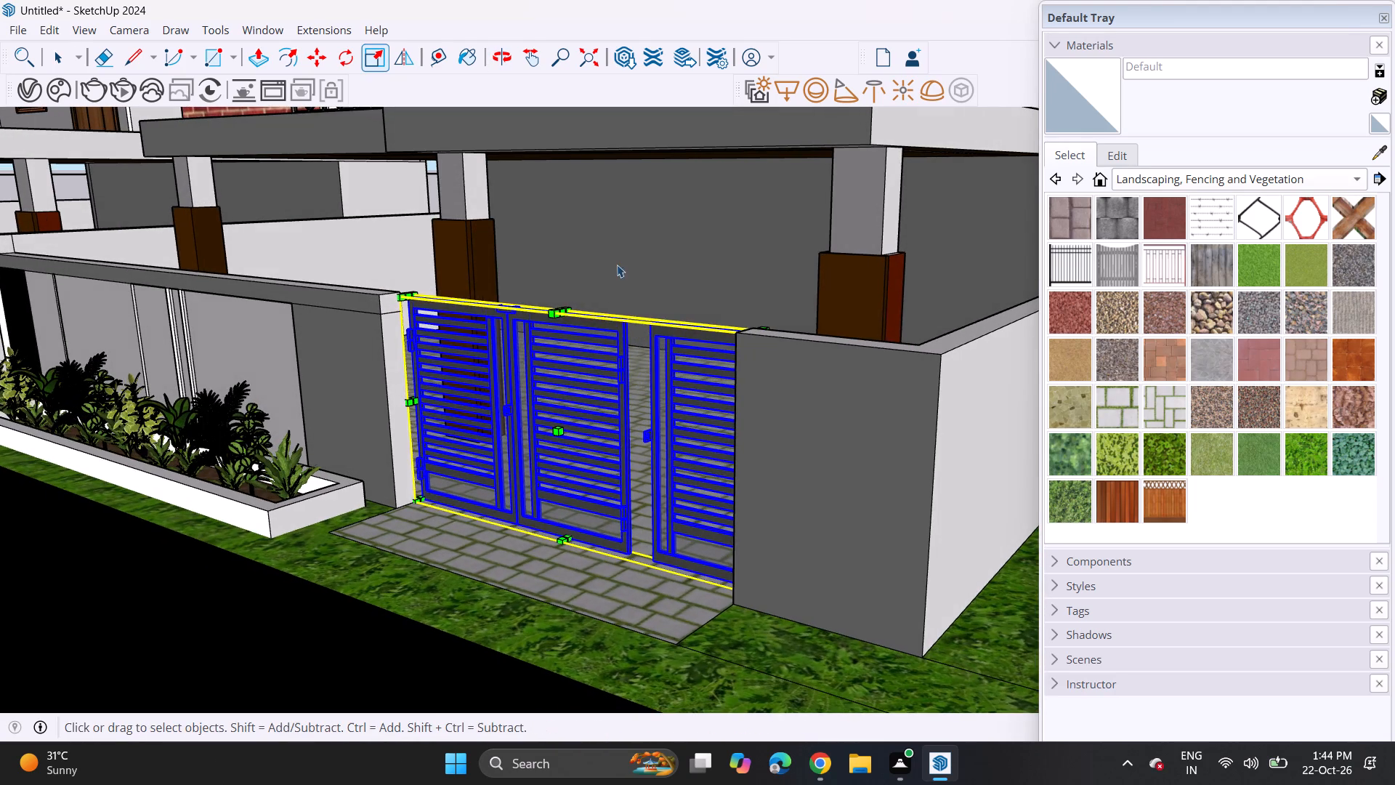
{"action": "left_click", "coordinate": [617, 263]}
Delete the stray black component floating beside the boundary wall in the grass gap past the middle villa's gate.
{"action": "scroll", "coordinate": [472, 409], "scroll_direction": "down", "scroll_amount": 7}
{"action": "middle_click_drag", "start_coordinate": [451, 450], "coordinate": [651, 394]}
{"action": "scroll", "coordinate": [640, 381], "scroll_direction": "down", "scroll_amount": 5}
{"action": "middle_click_drag", "start_coordinate": [628, 383], "coordinate": [678, 481], "text": "shift"}
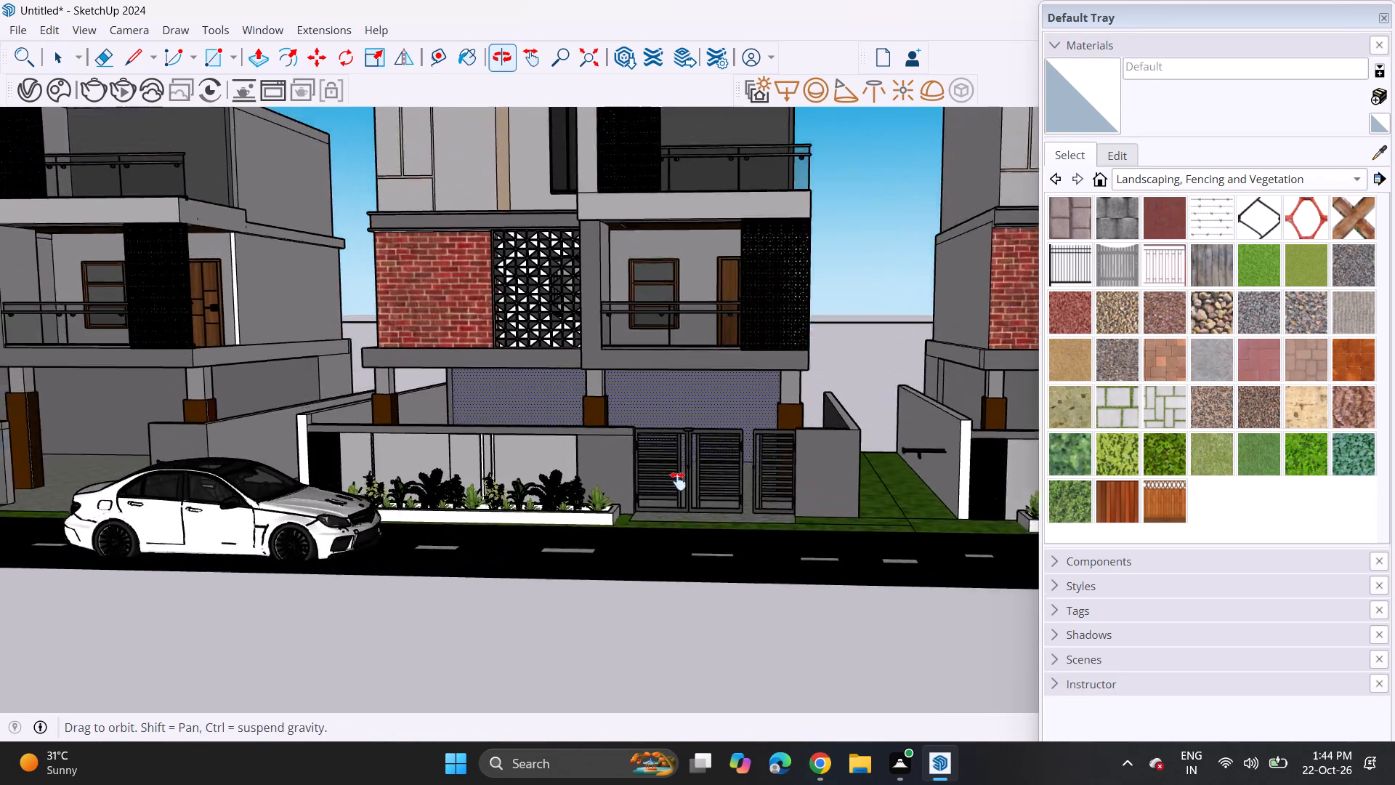
{"action": "middle_click_drag", "start_coordinate": [678, 481], "coordinate": [747, 565], "text": "shift"}
{"action": "middle_click_drag", "start_coordinate": [721, 542], "coordinate": [772, 483]}
{"action": "middle_click_drag", "start_coordinate": [772, 483], "coordinate": [729, 528]}
{"action": "left_click", "coordinate": [940, 587]}
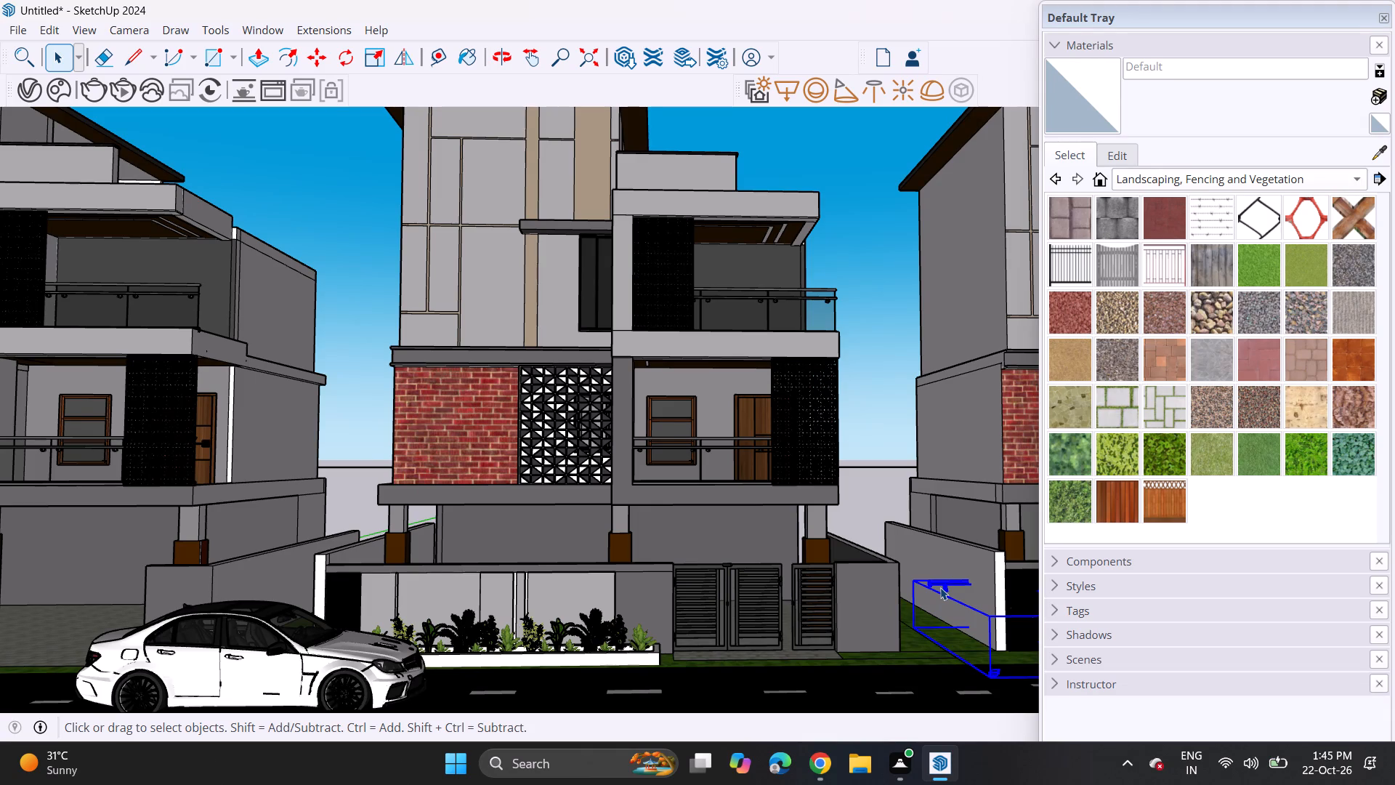
{"action": "scroll", "coordinate": [941, 590], "scroll_direction": "down", "scroll_amount": 8}
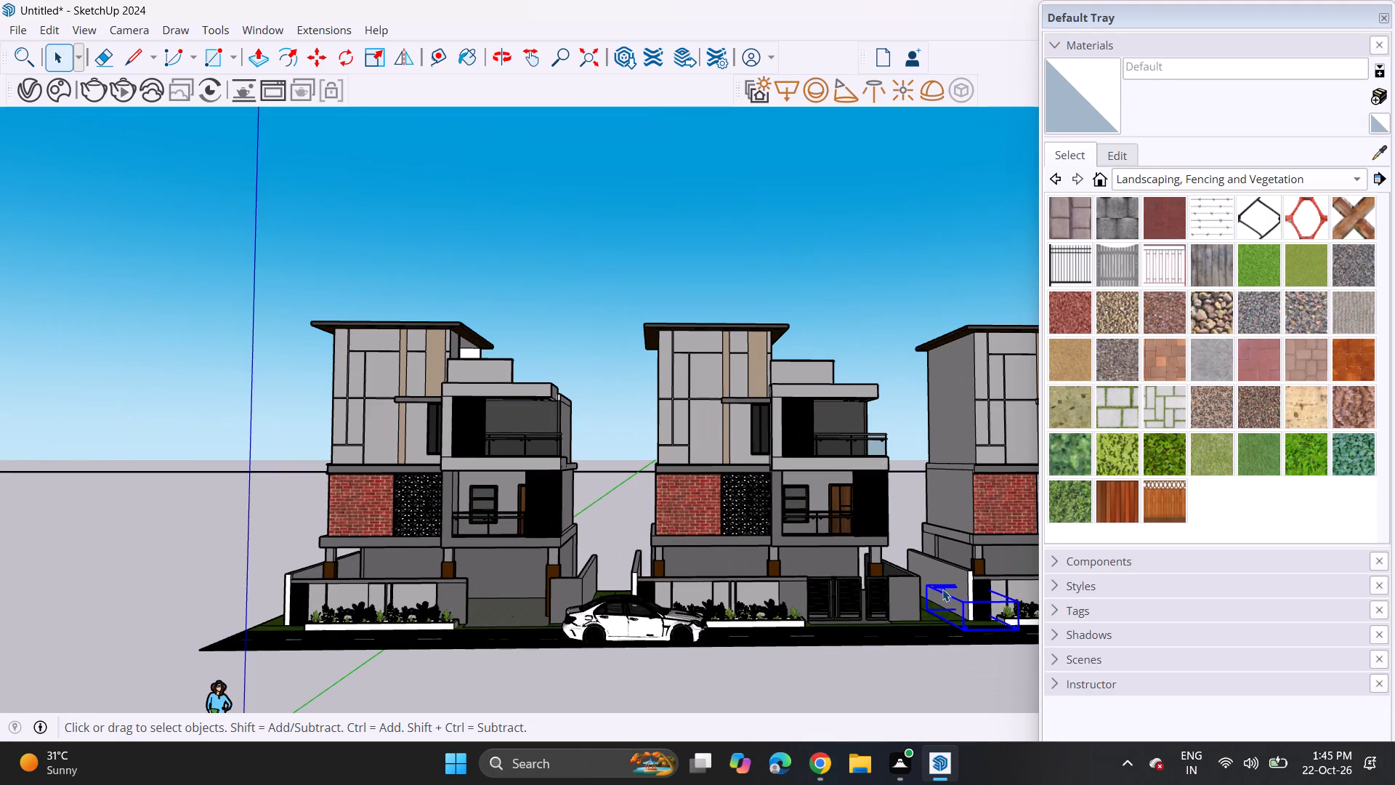
{"action": "key", "text": "Delete"}
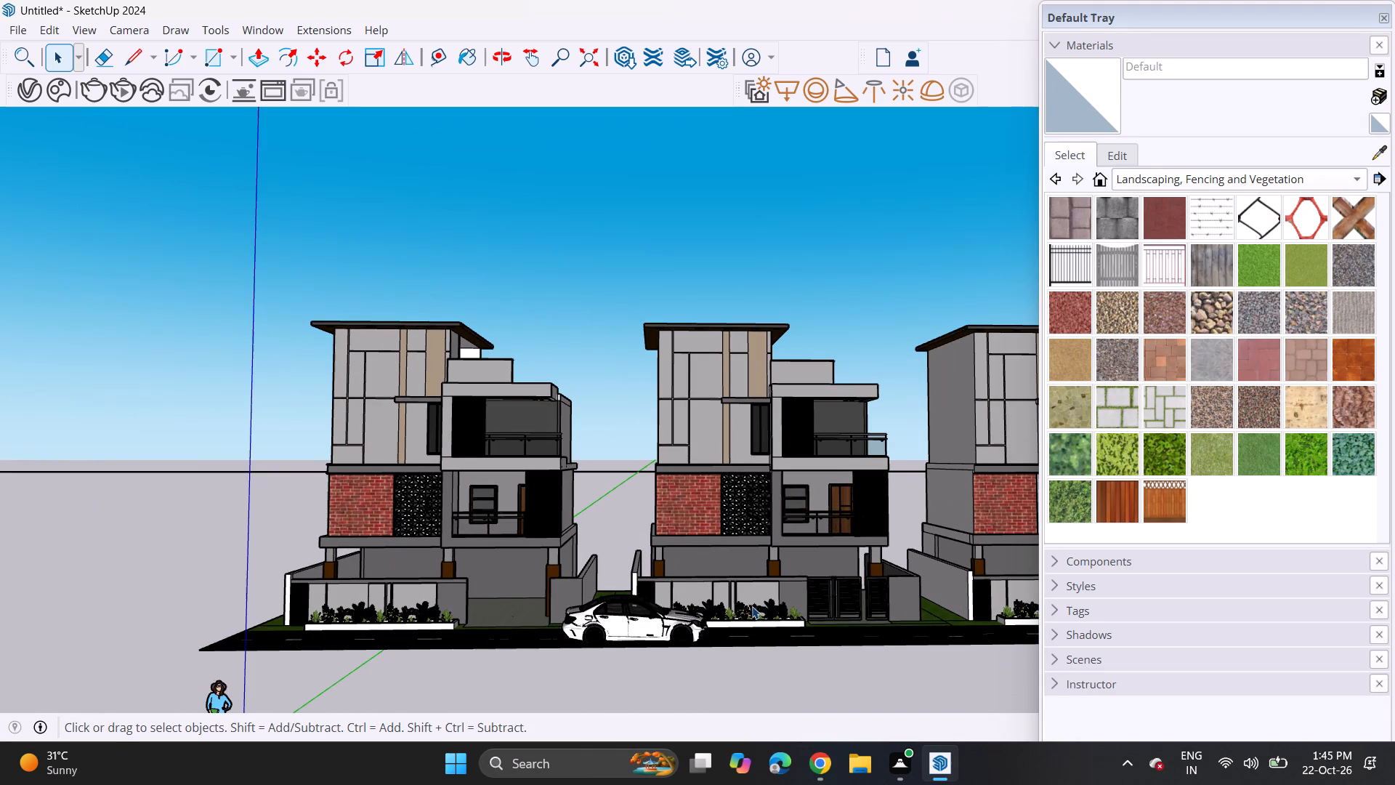
Frame a street-level front view centred on the middle villa, with the gate, planter and parked car in view.
{"action": "scroll", "coordinate": [788, 539], "scroll_direction": "up", "scroll_amount": 6}
{"action": "middle_click_drag", "start_coordinate": [816, 530], "coordinate": [700, 489], "text": "shift"}
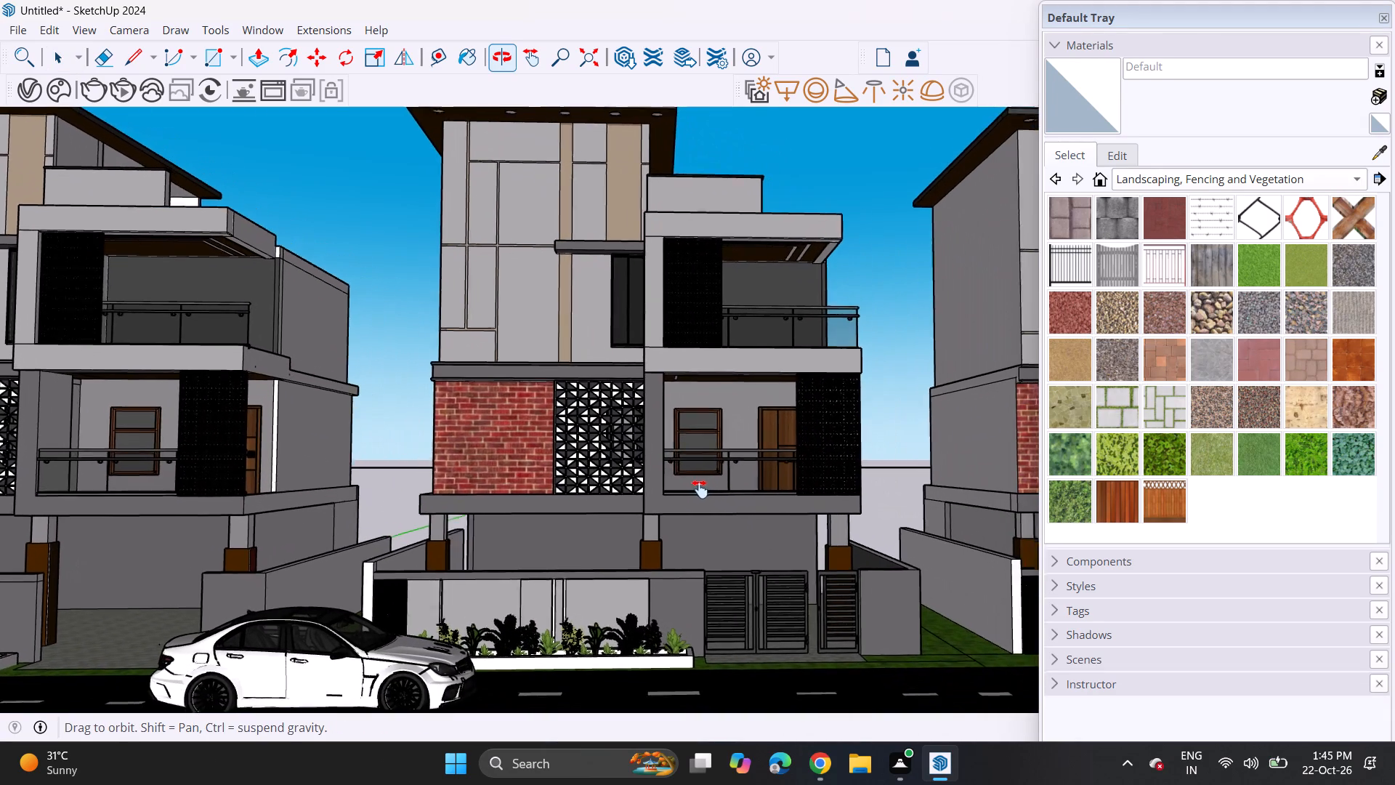
{"action": "middle_click_drag", "start_coordinate": [700, 489], "coordinate": [677, 505], "text": "shift"}
{"action": "scroll", "coordinate": [677, 499], "scroll_direction": "up", "scroll_amount": 1}
{"action": "scroll", "coordinate": [676, 494], "scroll_direction": "down", "scroll_amount": 3}
{"action": "middle_click_drag", "start_coordinate": [676, 499], "coordinate": [675, 491]}
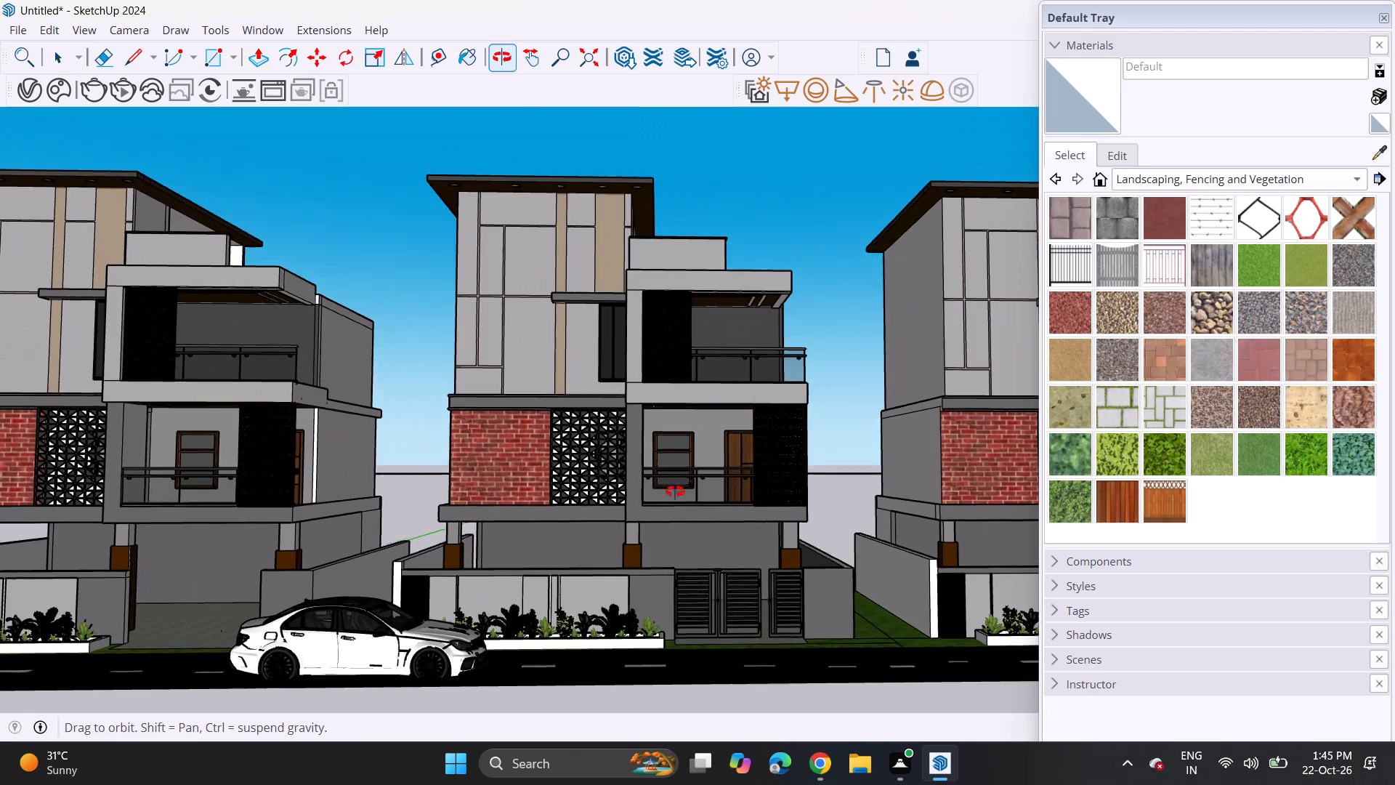
{"action": "middle_click_drag", "start_coordinate": [675, 491], "coordinate": [684, 496]}
{"action": "scroll", "coordinate": [684, 496], "scroll_direction": "up", "scroll_amount": 1}
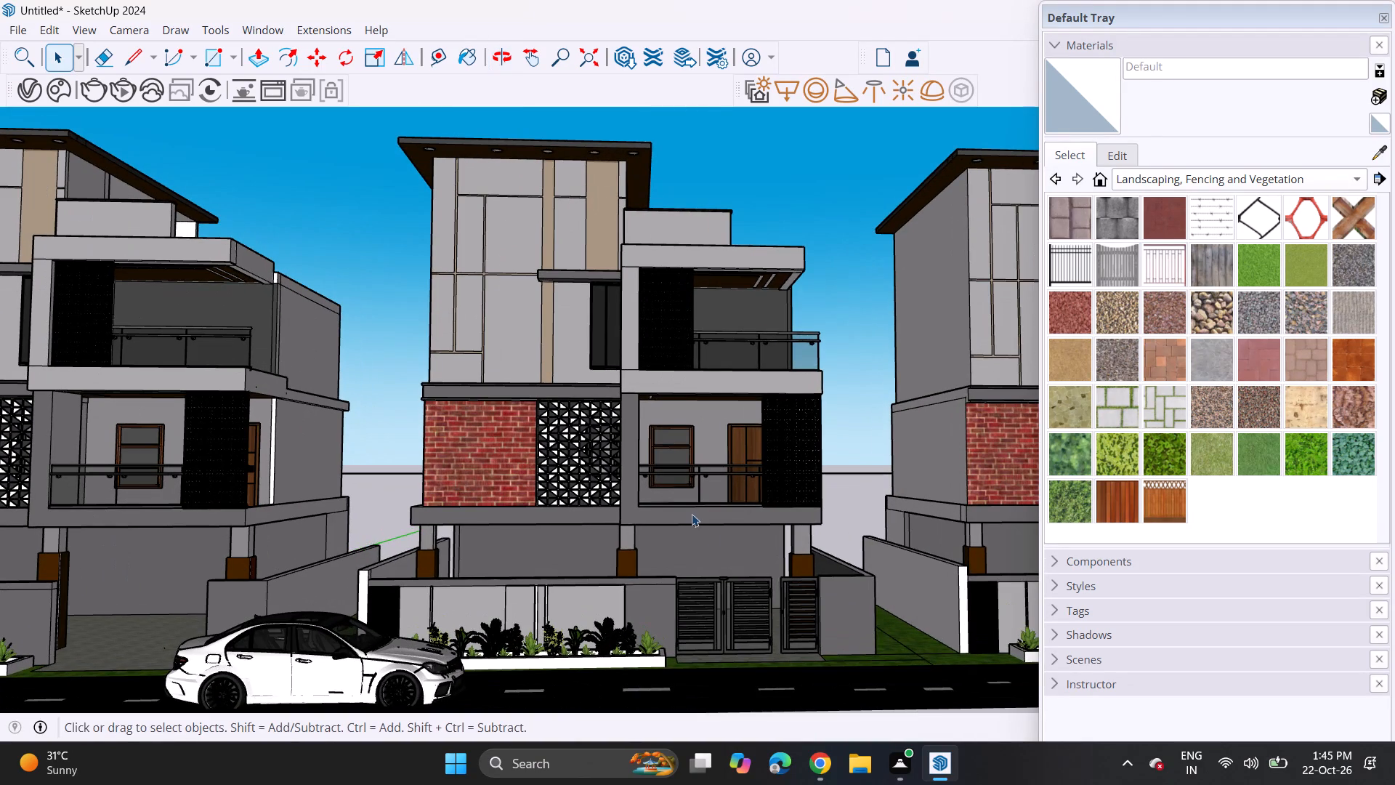
{"action": "middle_click_drag", "start_coordinate": [730, 552], "coordinate": [746, 539]}
{"action": "scroll", "coordinate": [730, 552], "scroll_direction": "up", "scroll_amount": 2}
{"action": "scroll", "coordinate": [743, 540], "scroll_direction": "down", "scroll_amount": 2}
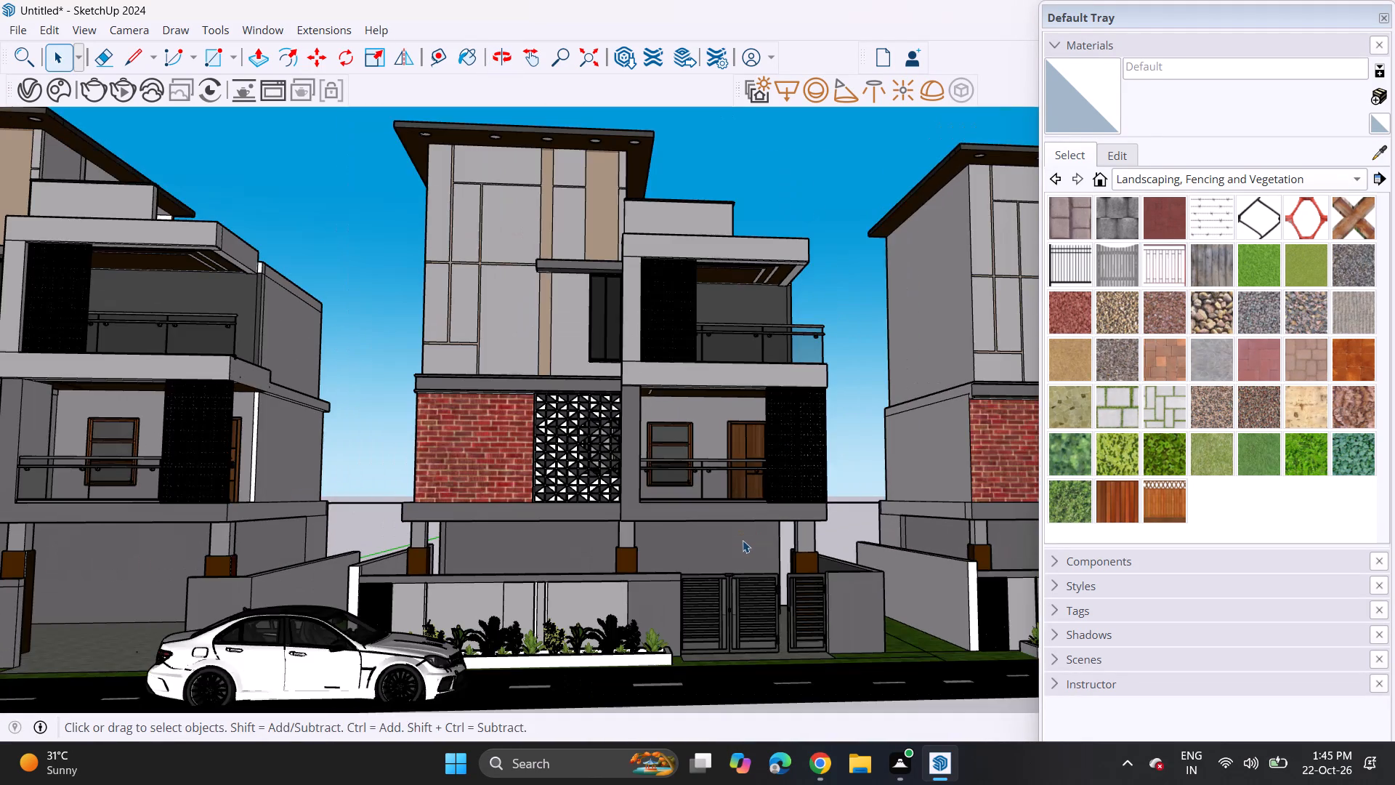
{"action": "middle_click_drag", "start_coordinate": [737, 540], "coordinate": [719, 542]}
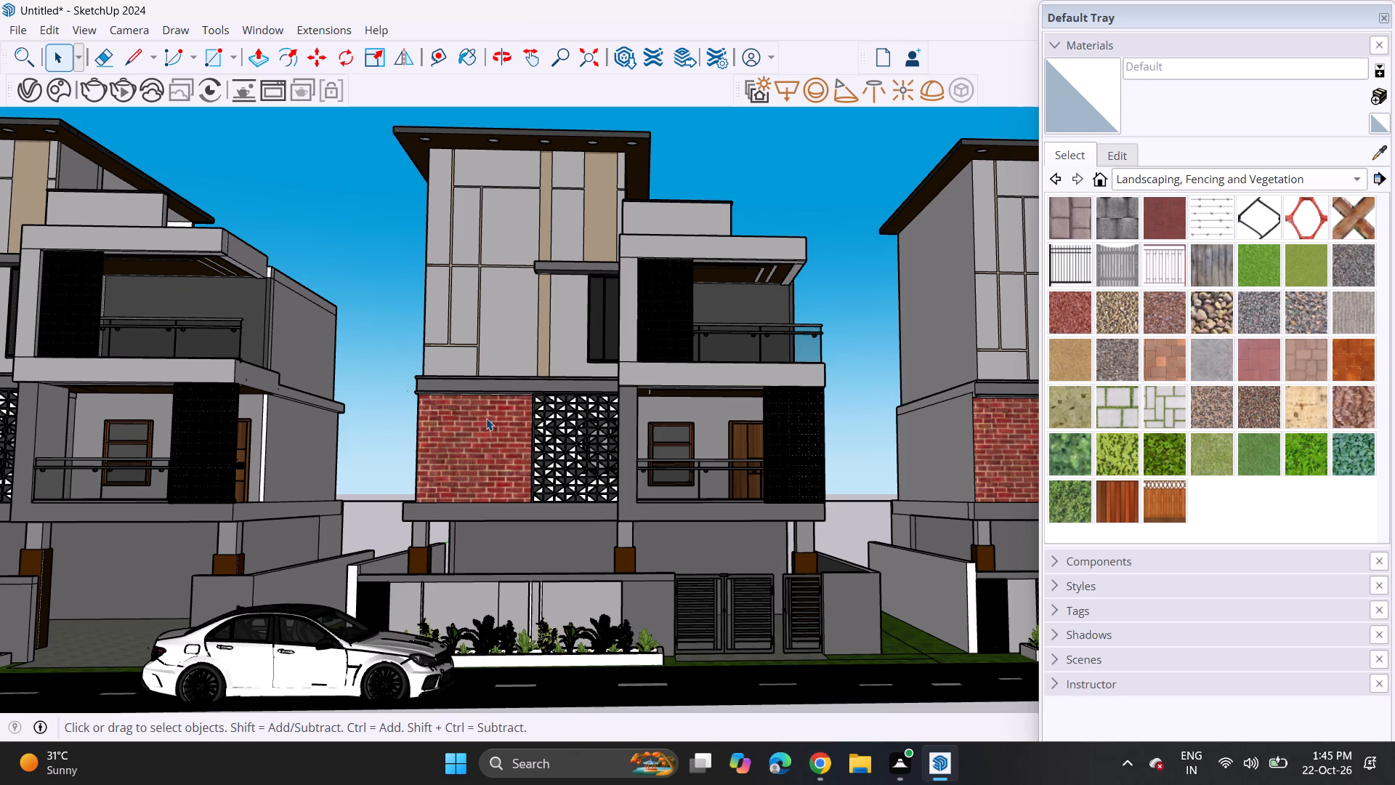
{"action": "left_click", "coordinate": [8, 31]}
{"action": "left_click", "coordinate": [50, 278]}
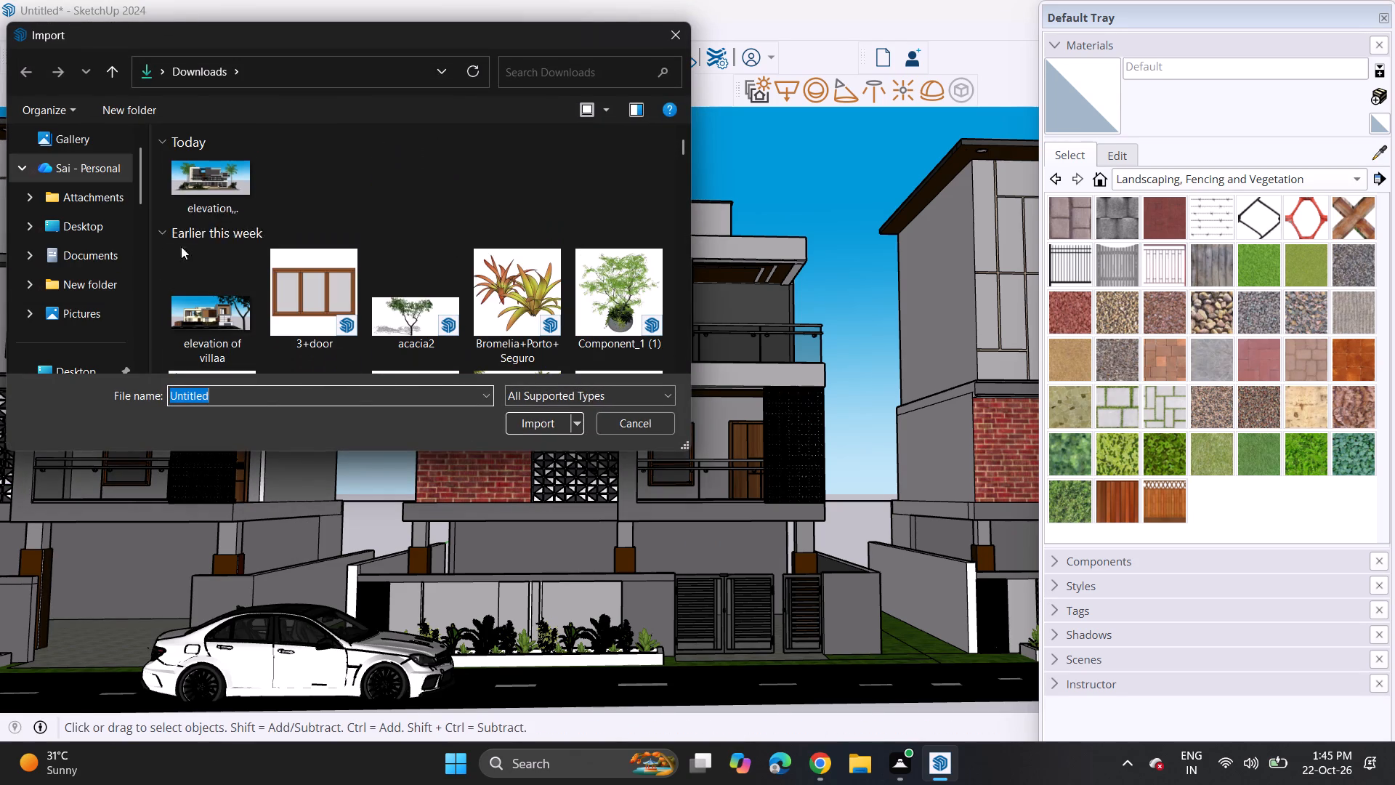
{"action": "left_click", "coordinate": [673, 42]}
Export the current view as a PNG named G2 into the VAMSHI INTERIOR folder, replacing the existing file.
{"action": "left_click", "coordinate": [17, 38]}
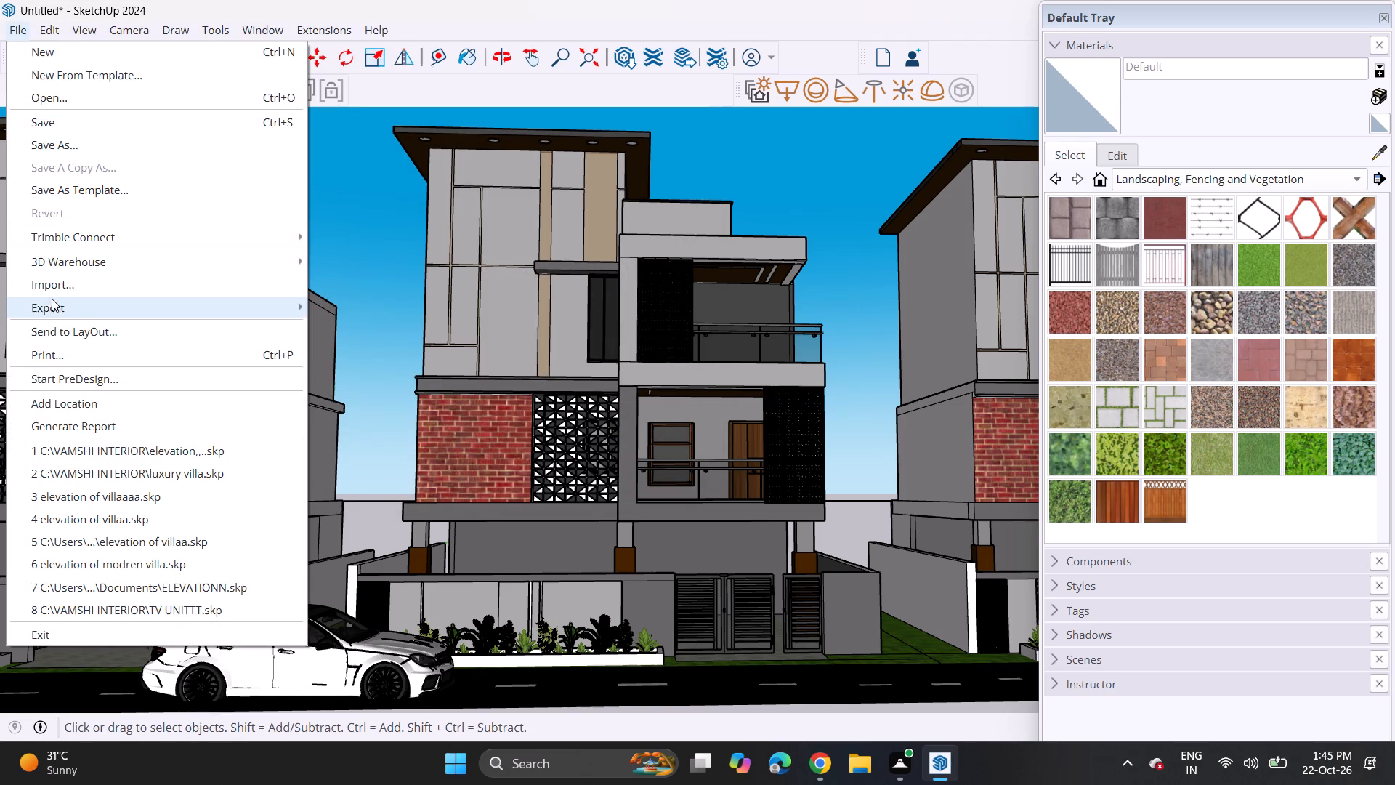
{"action": "left_click", "coordinate": [52, 307]}
{"action": "left_click", "coordinate": [327, 323]}
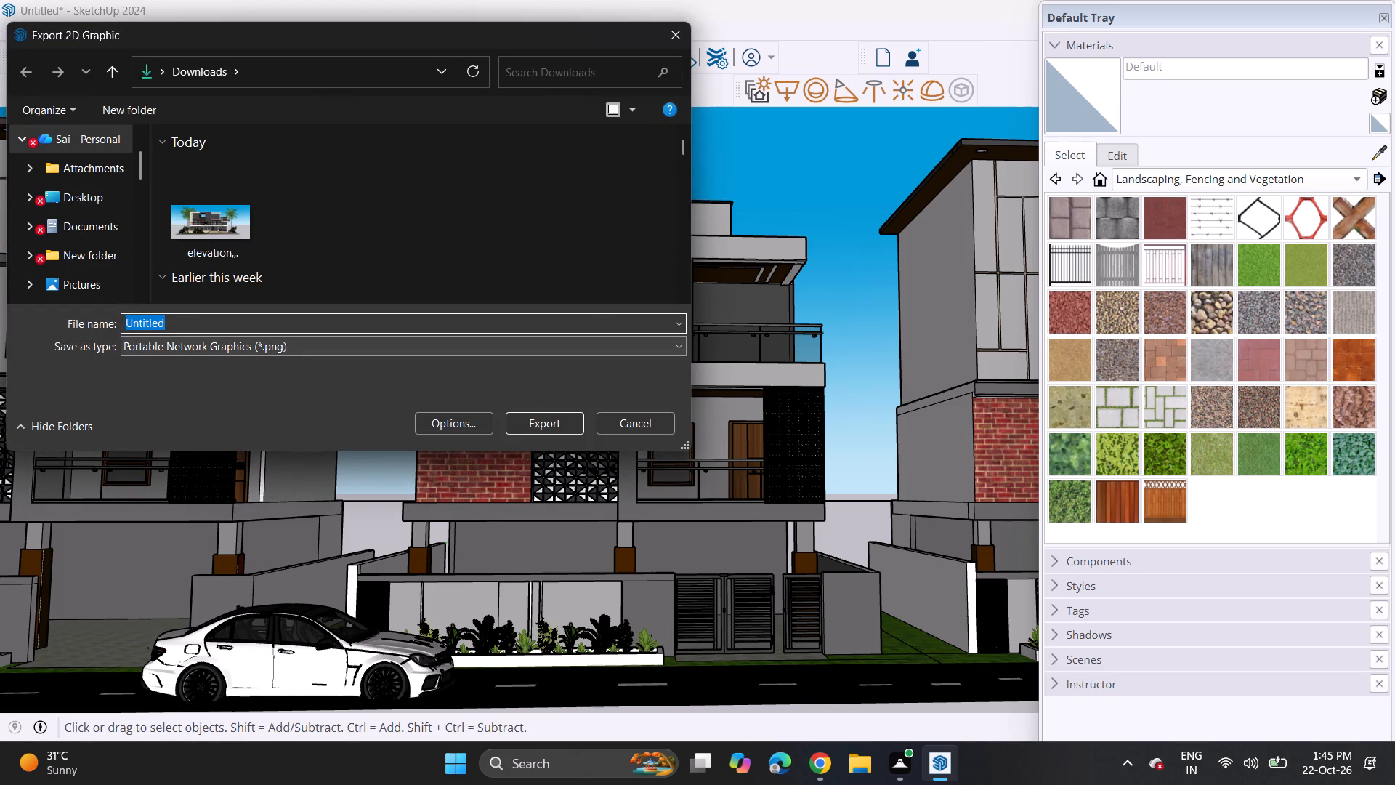
{"action": "key", "text": "BackSpace"}
{"action": "type", "text": "G2"}
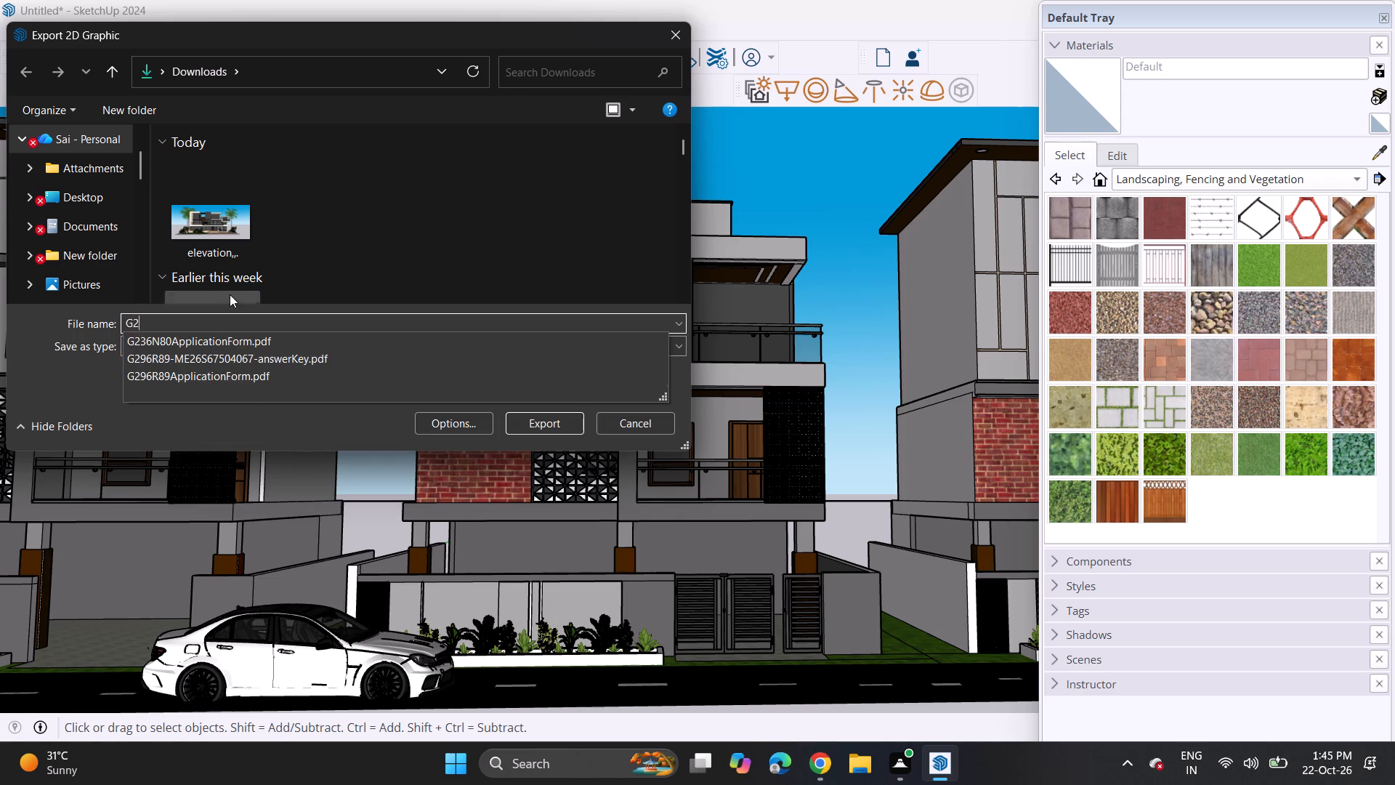
{"action": "scroll", "coordinate": [84, 230], "scroll_direction": "down", "scroll_amount": 7}
{"action": "scroll", "coordinate": [84, 230], "scroll_direction": "up", "scroll_amount": 1}
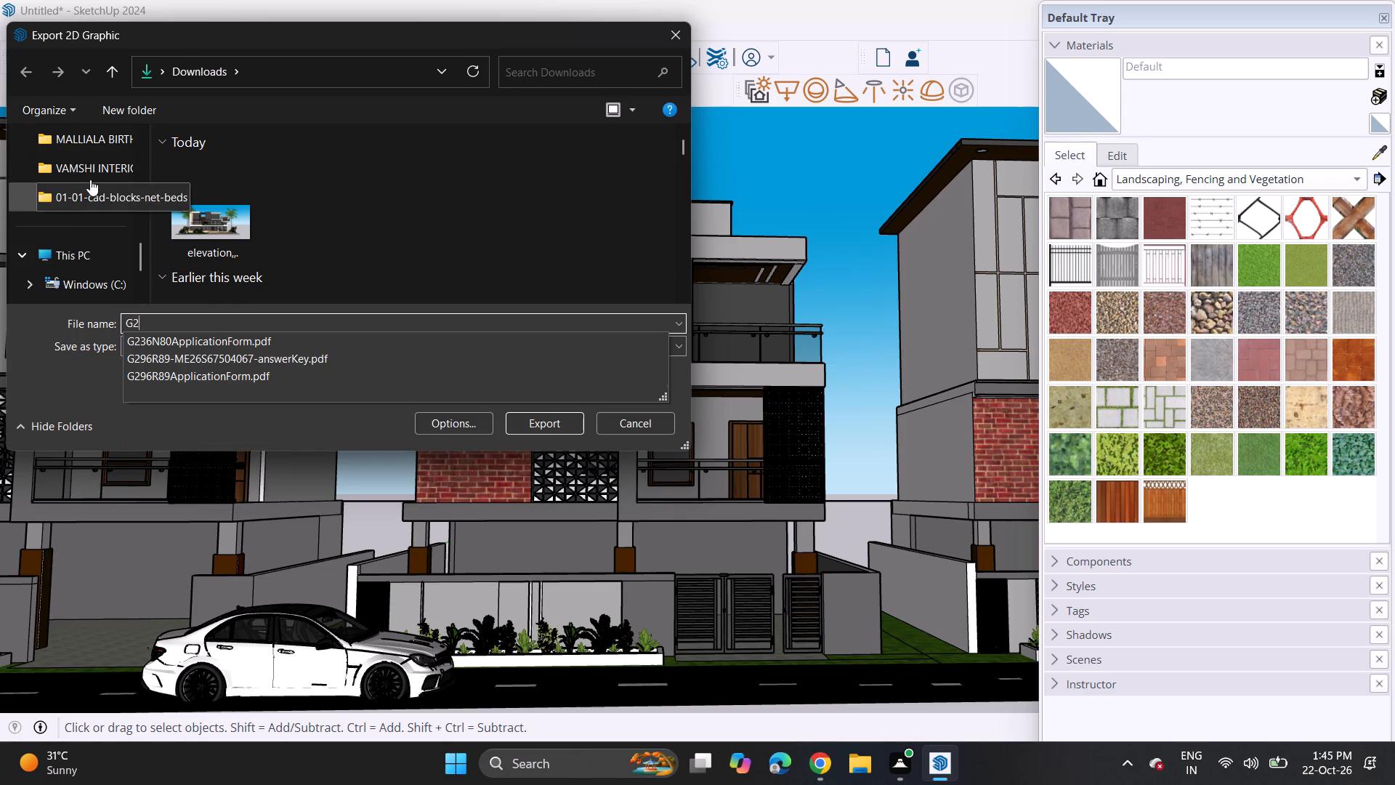
{"action": "left_click", "coordinate": [90, 170]}
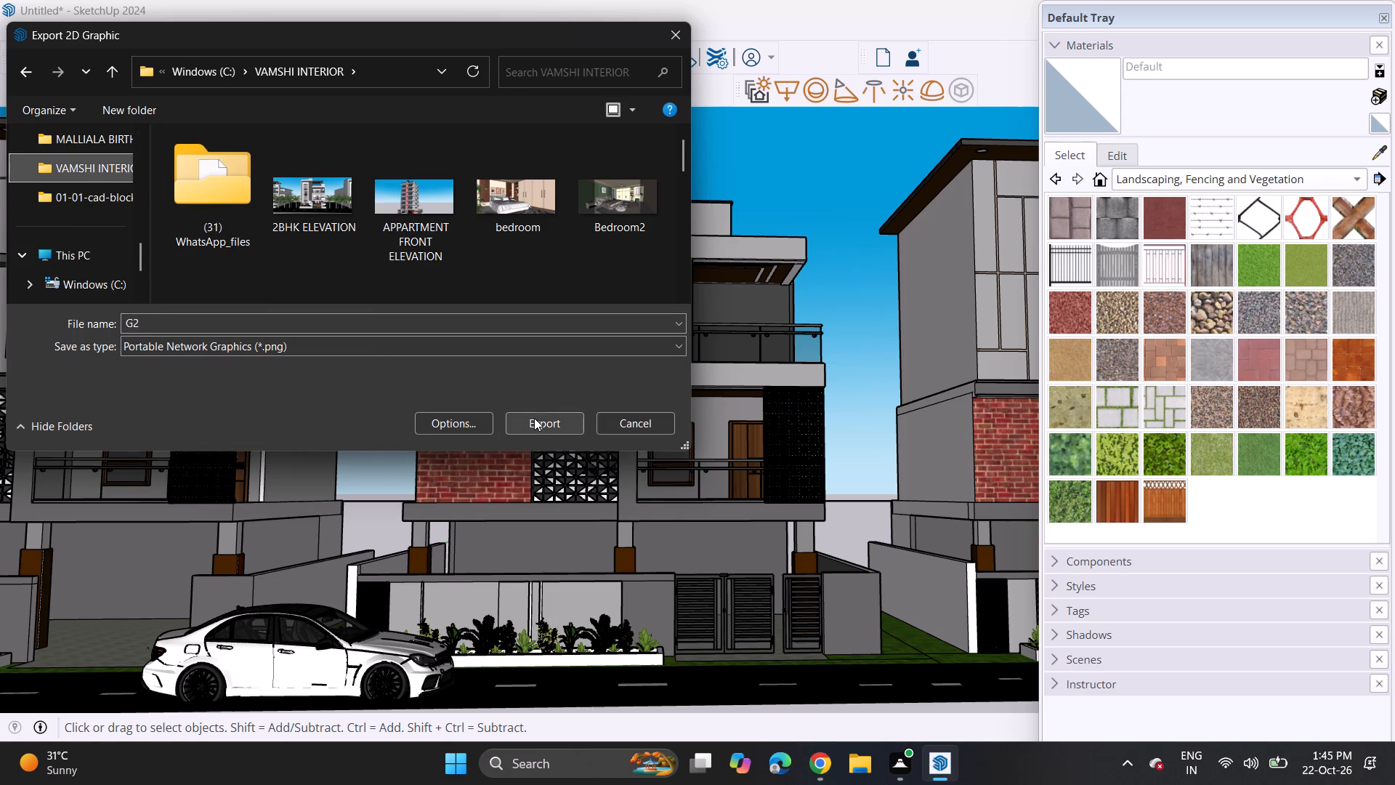
{"action": "left_click", "coordinate": [536, 418]}
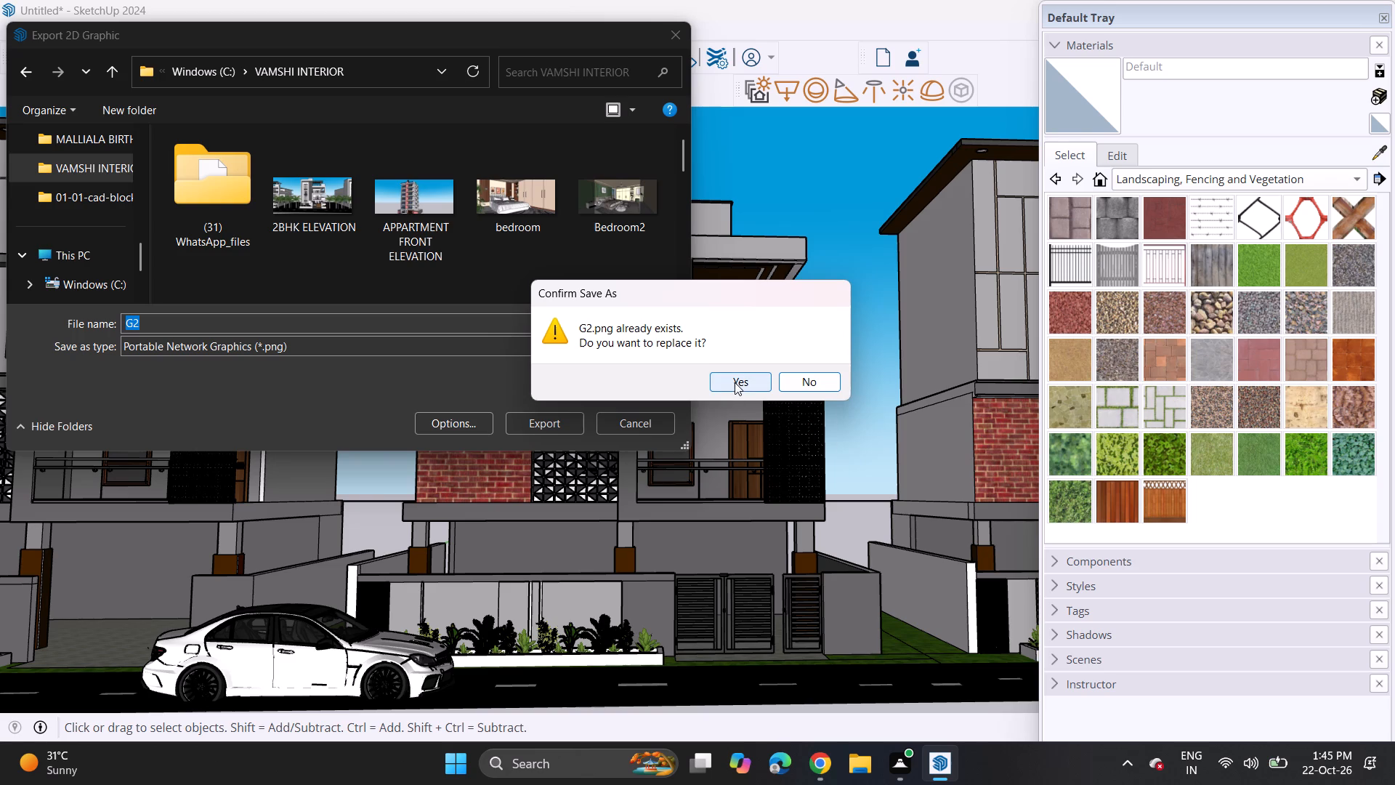
{"action": "left_click", "coordinate": [753, 380]}
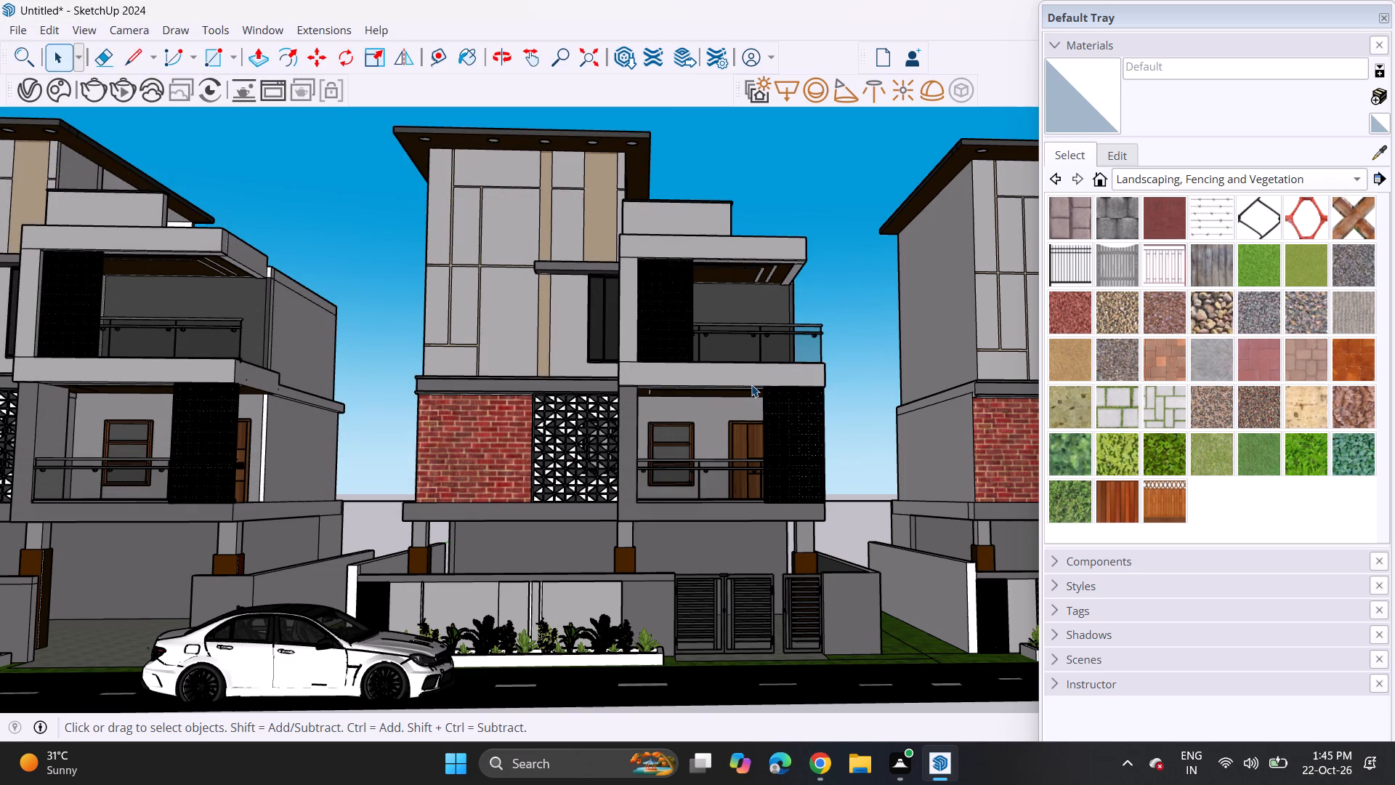
Save the model as a SketchUp file named G2 in the VAMSHI INTERIOR folder.
{"action": "left_click", "coordinate": [21, 33]}
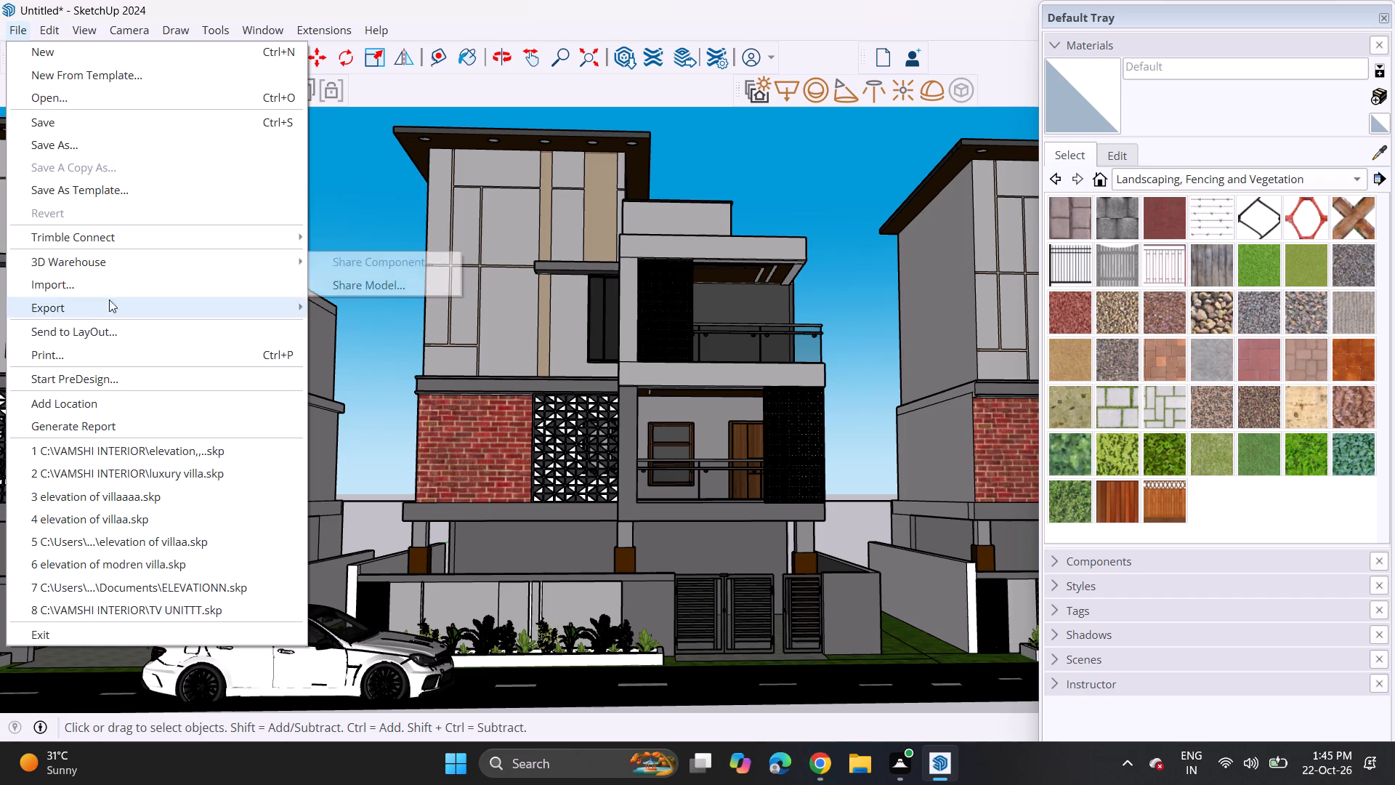
{"action": "left_click", "coordinate": [119, 144]}
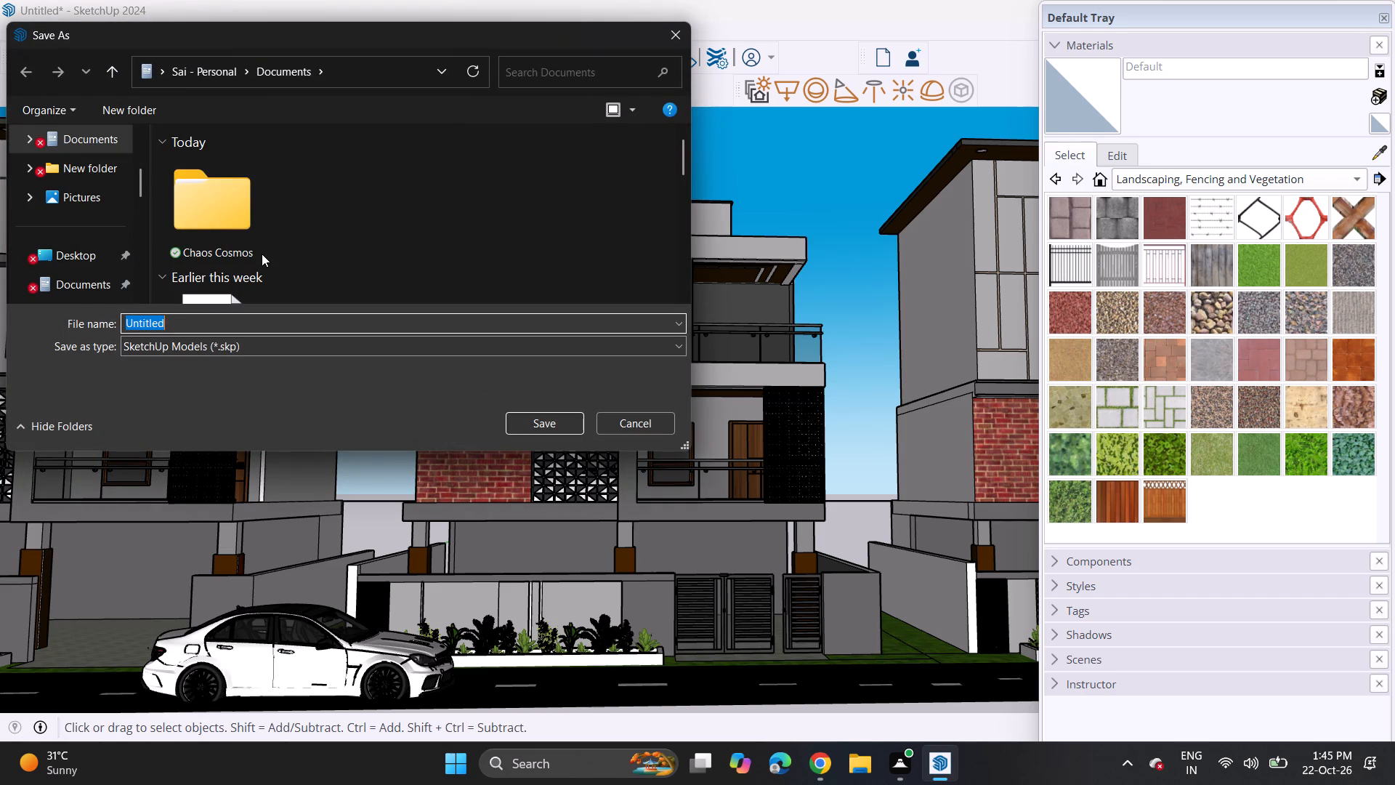
{"action": "scroll", "coordinate": [71, 241], "scroll_direction": "down", "scroll_amount": 3}
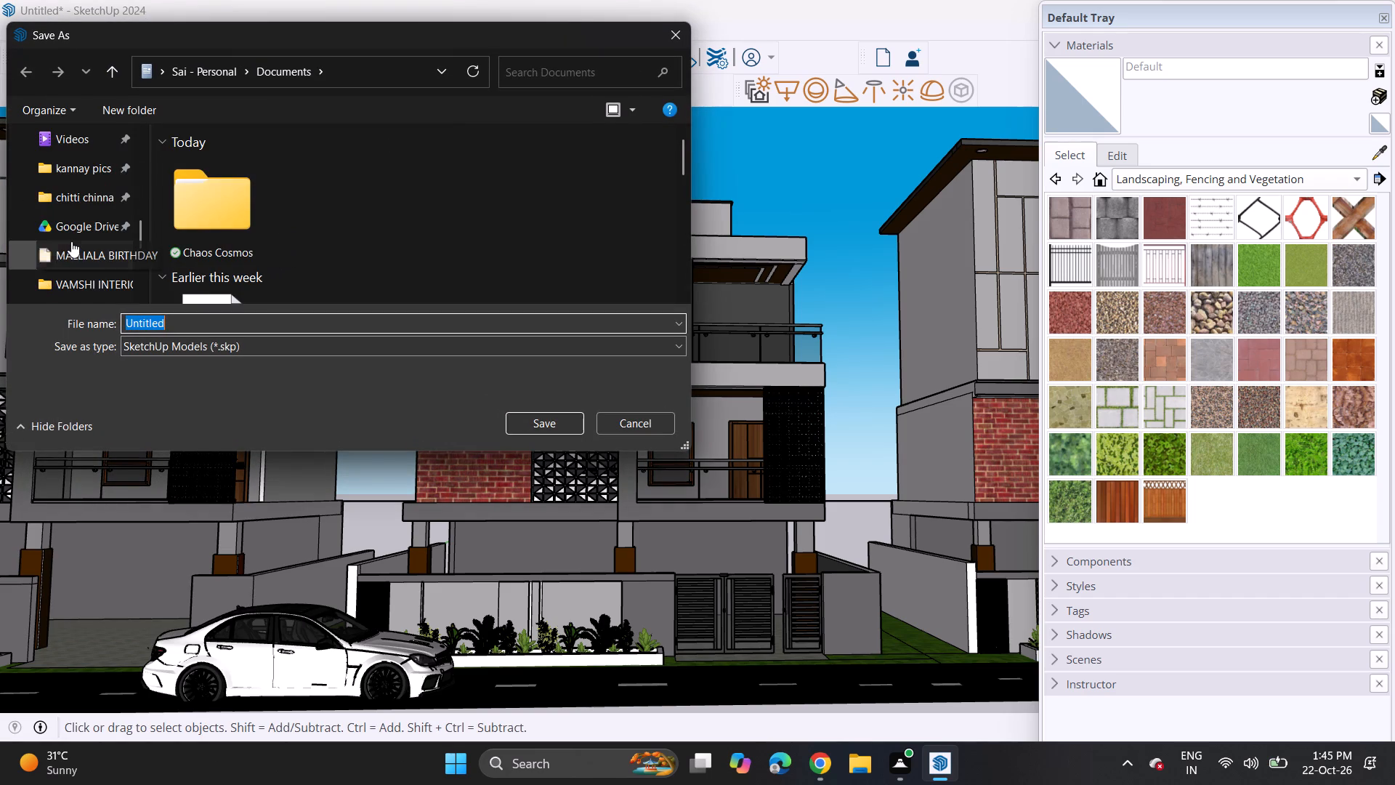
{"action": "scroll", "coordinate": [71, 241], "scroll_direction": "down", "scroll_amount": 2}
{"action": "scroll", "coordinate": [73, 235], "scroll_direction": "up", "scroll_amount": 2}
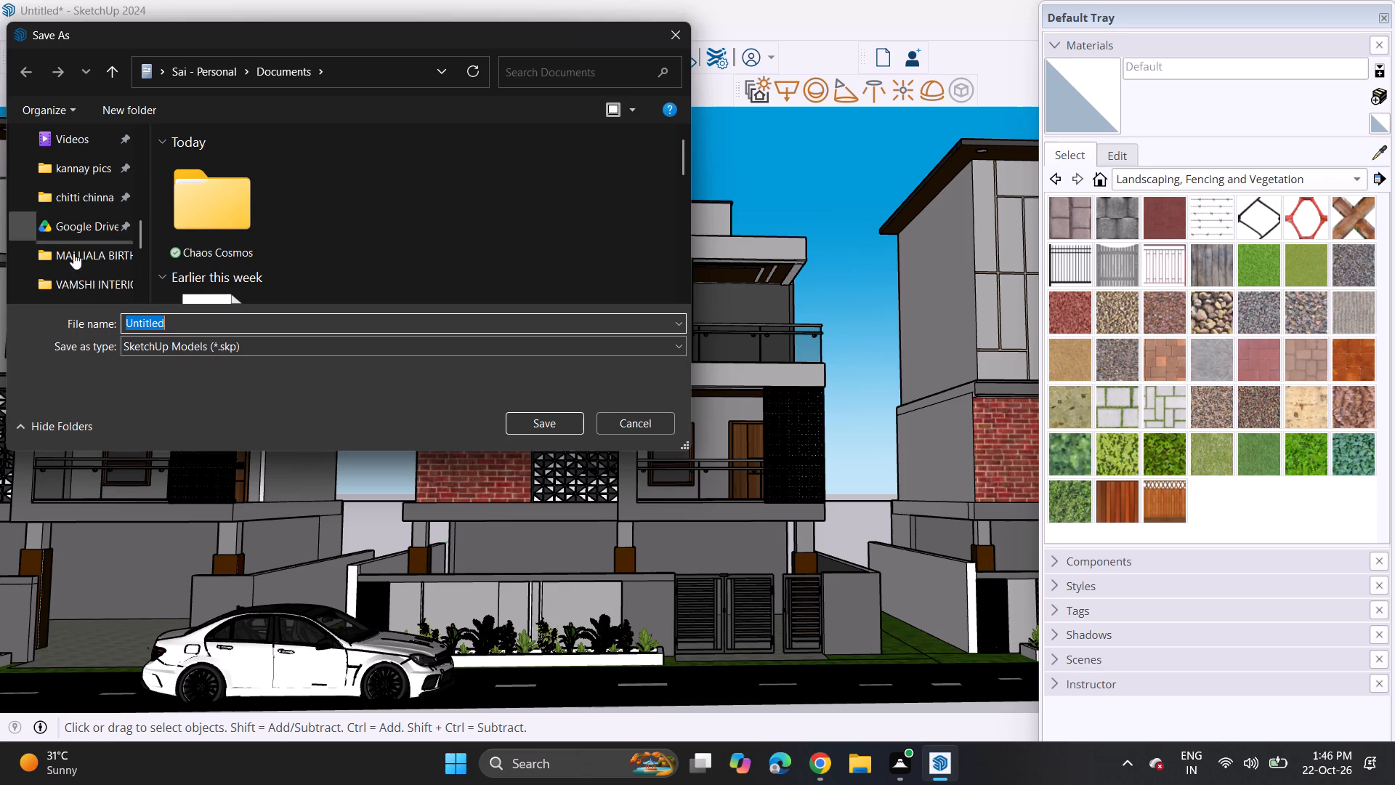
{"action": "left_click", "coordinate": [76, 273]}
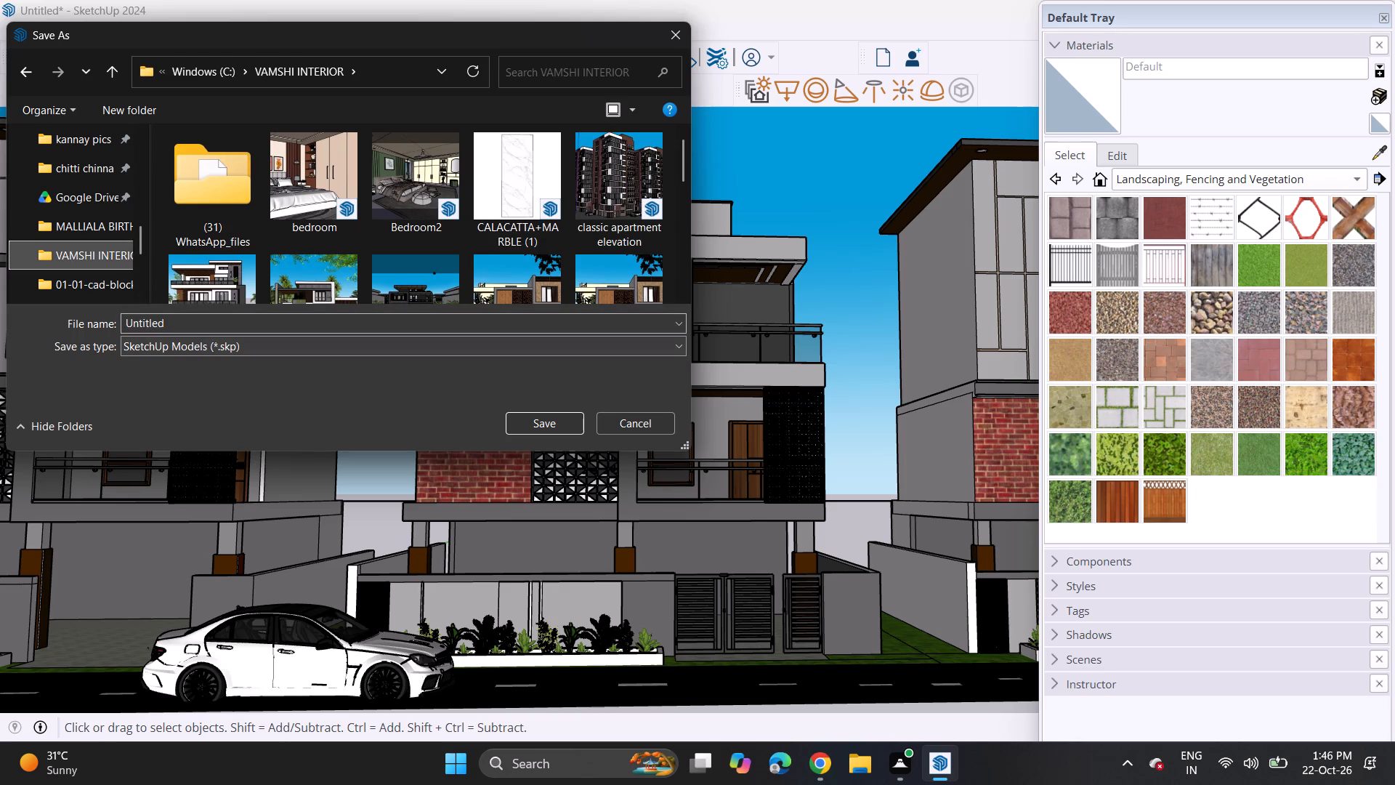
{"action": "left_click", "coordinate": [199, 322]}
{"action": "key", "text": "BackSpace"}
{"action": "type", "text": "G2"}
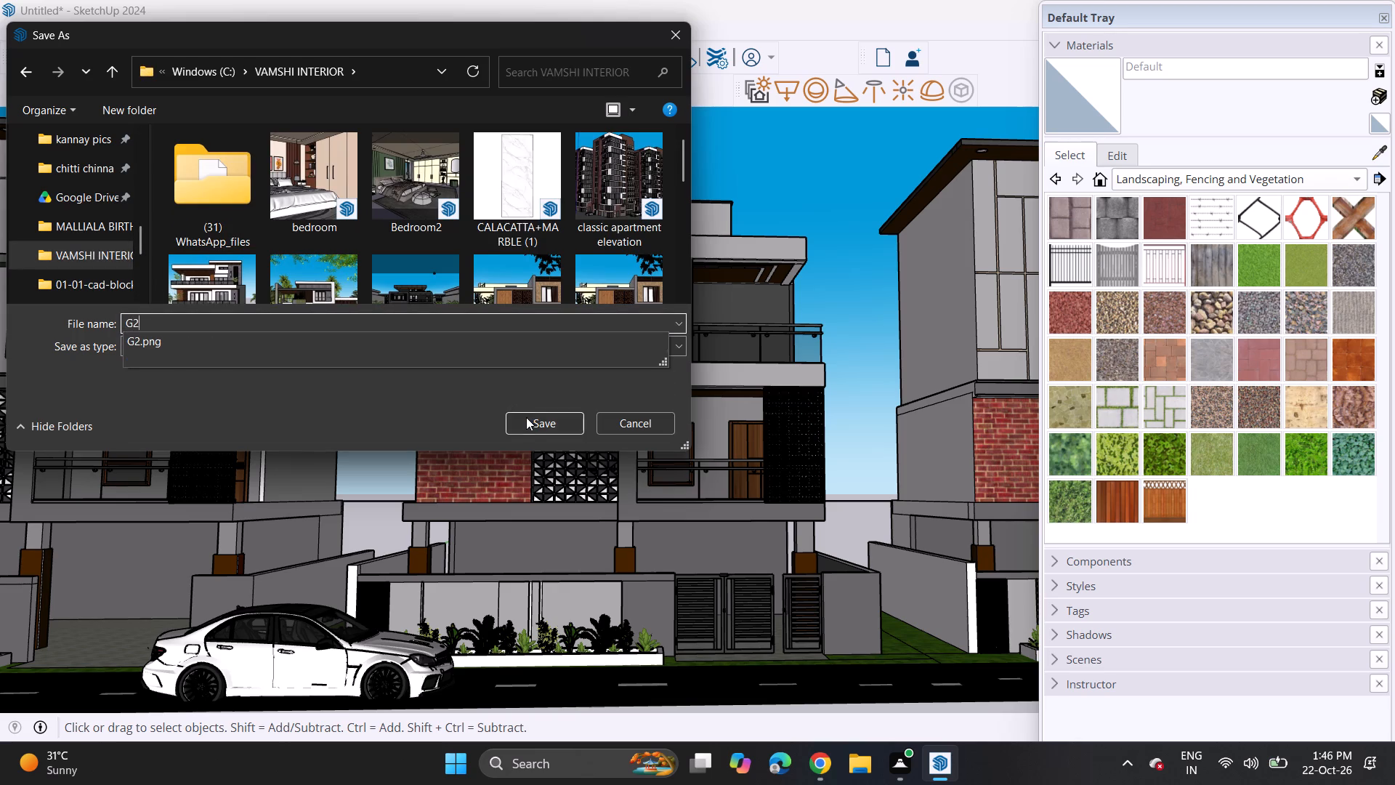
{"action": "left_click", "coordinate": [530, 418]}
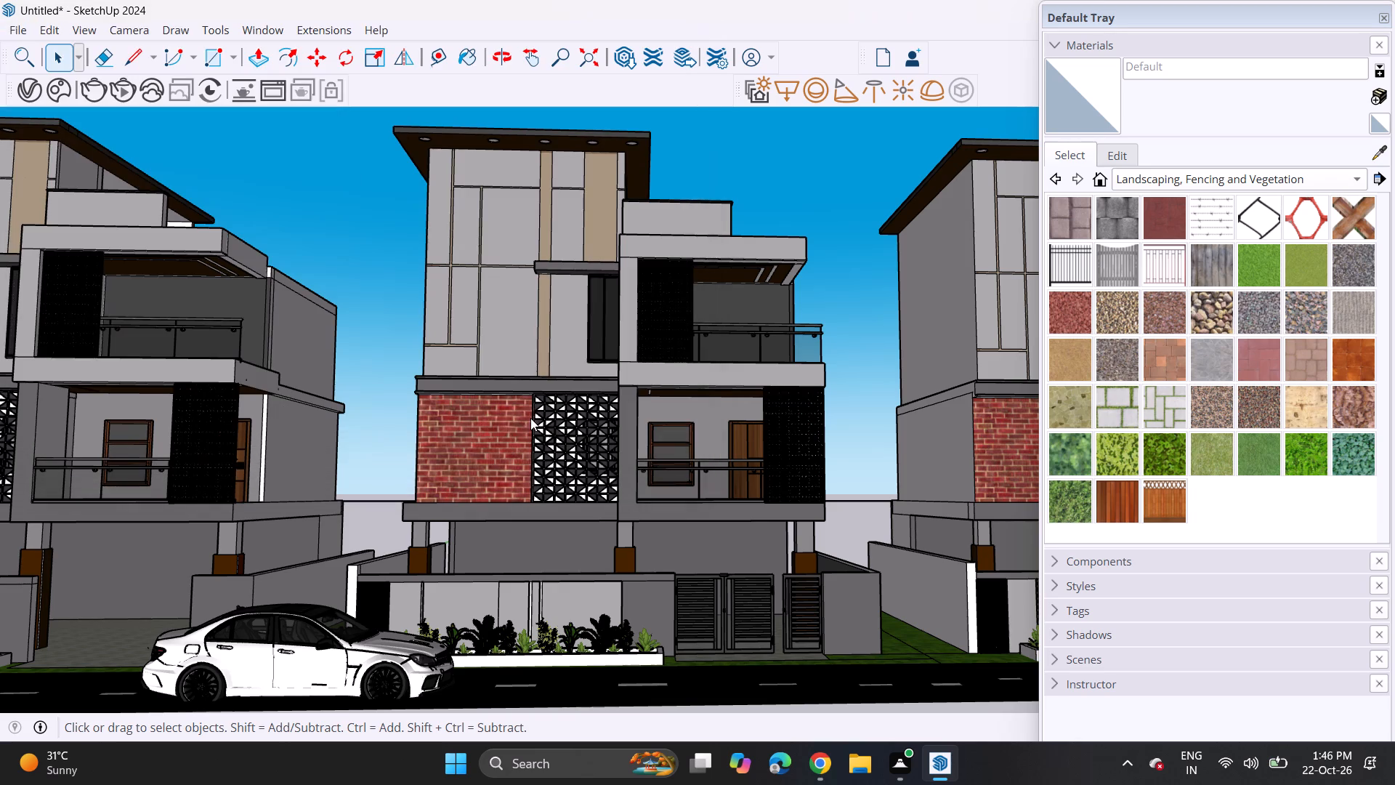